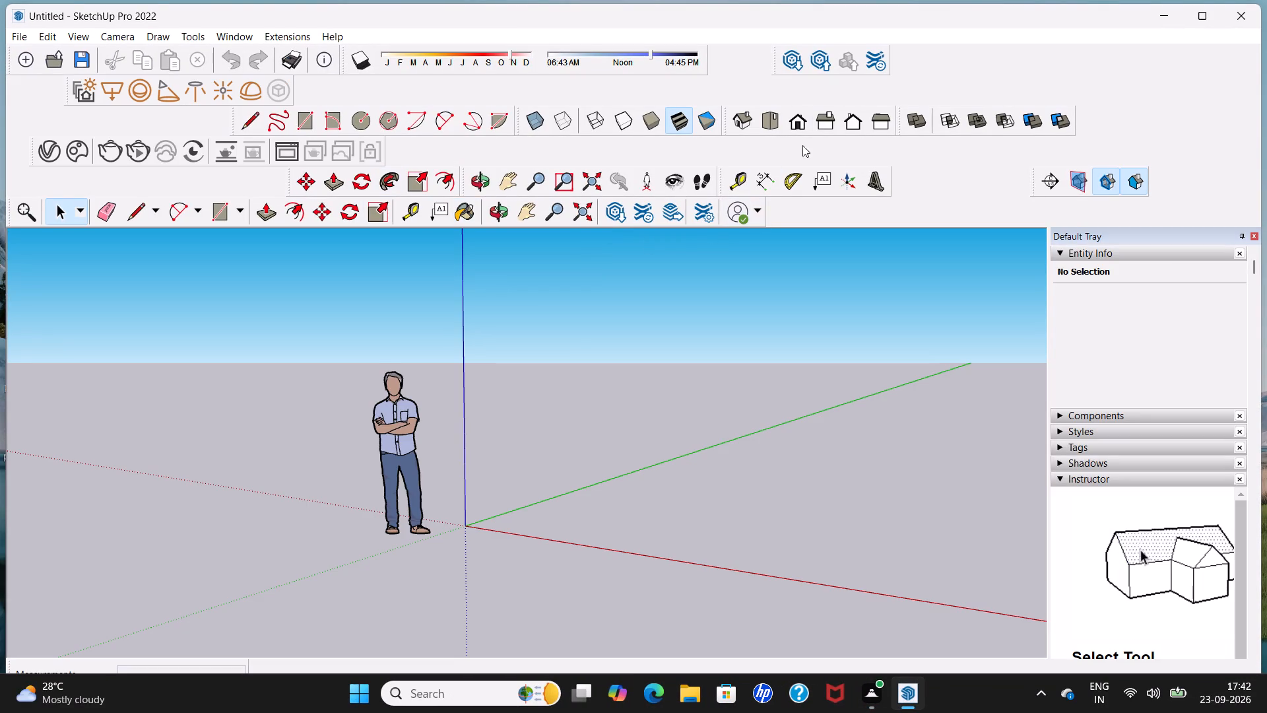
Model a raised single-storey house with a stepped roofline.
Switch the model to the top view for drawing in plan.
{"action": "left_click", "coordinate": [764, 119]}
{"action": "scroll", "coordinate": [695, 306], "scroll_direction": "up", "scroll_amount": 5}
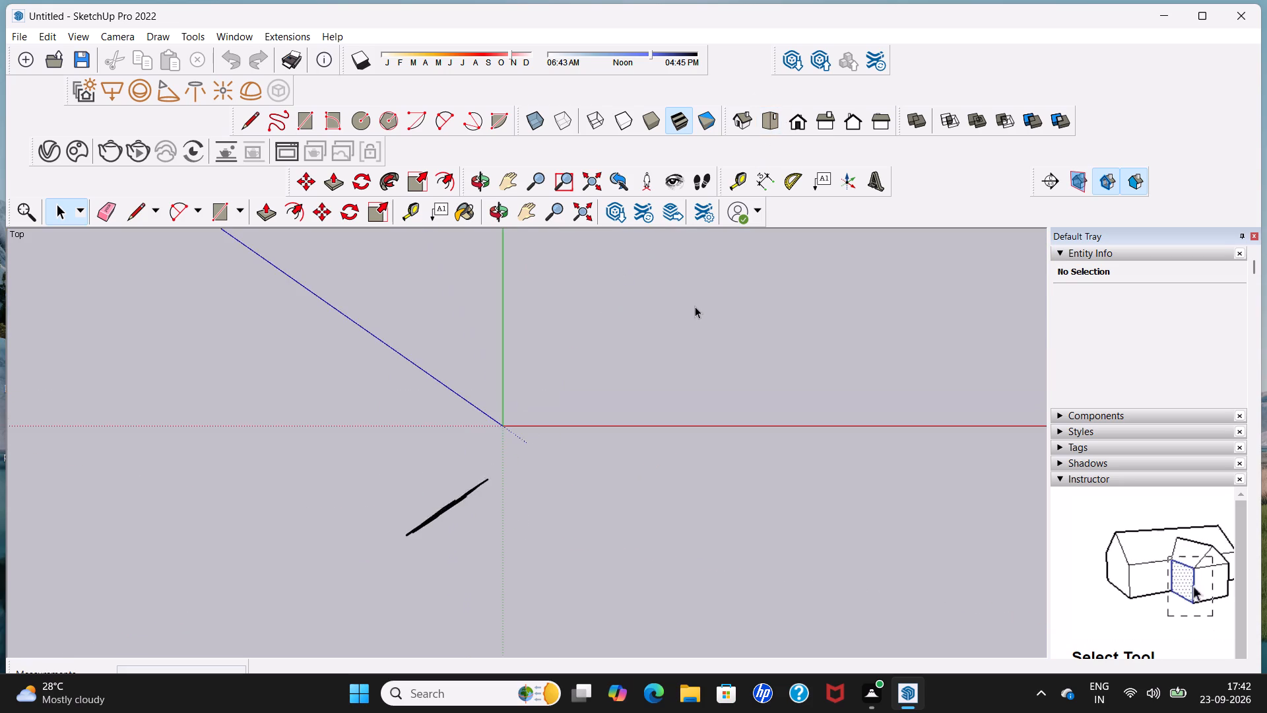
{"action": "scroll", "coordinate": [695, 306], "scroll_direction": "up", "scroll_amount": 20}
{"action": "scroll", "coordinate": [696, 305], "scroll_direction": "up", "scroll_amount": 2}
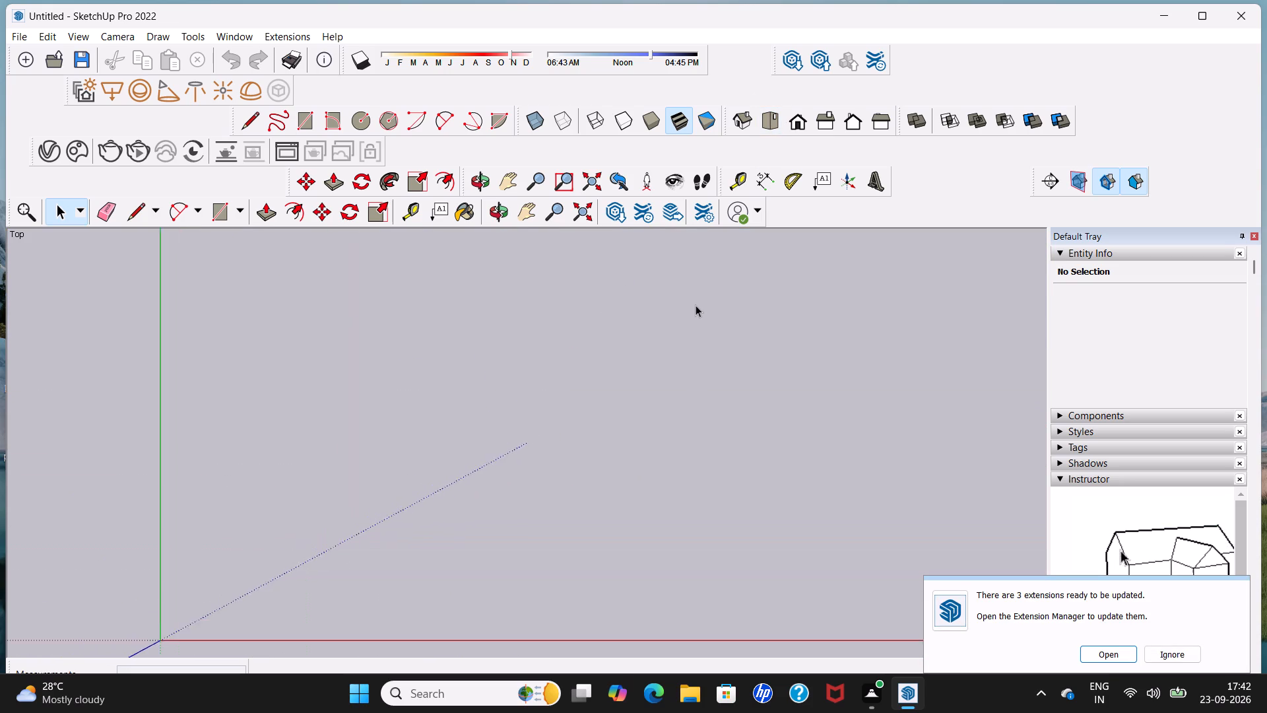
{"action": "scroll", "coordinate": [696, 305], "scroll_direction": "up", "scroll_amount": 12}
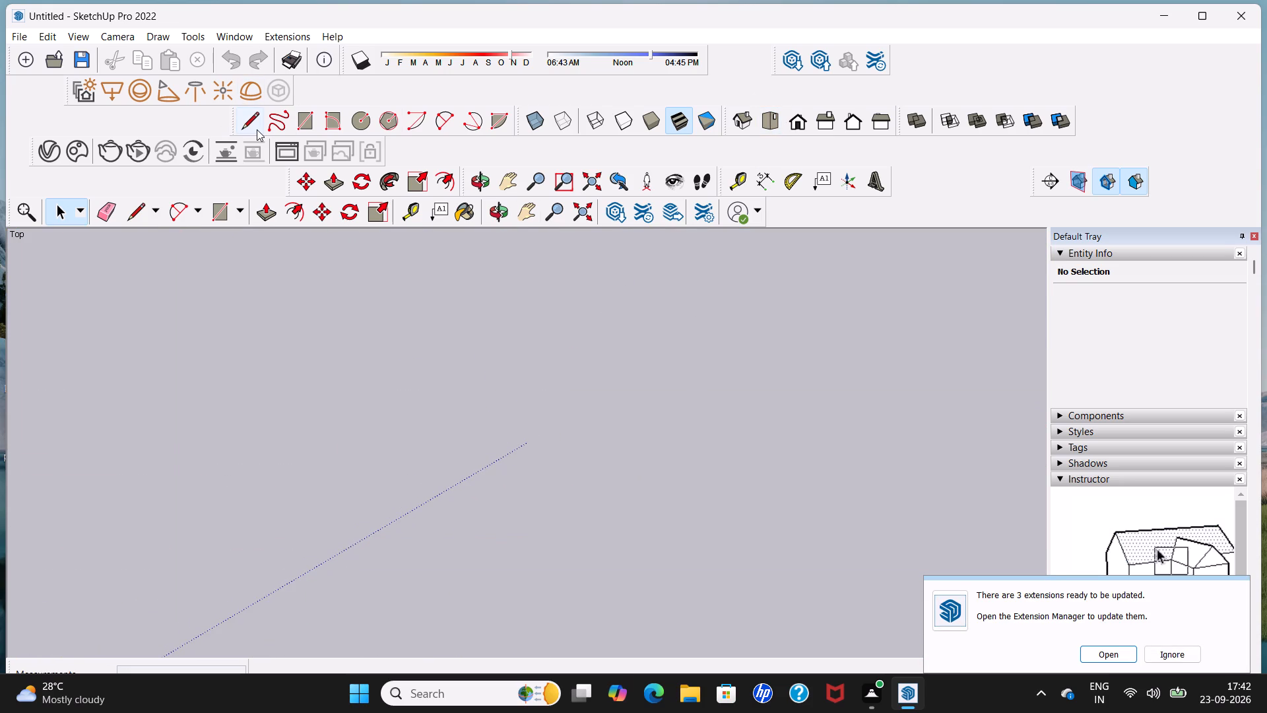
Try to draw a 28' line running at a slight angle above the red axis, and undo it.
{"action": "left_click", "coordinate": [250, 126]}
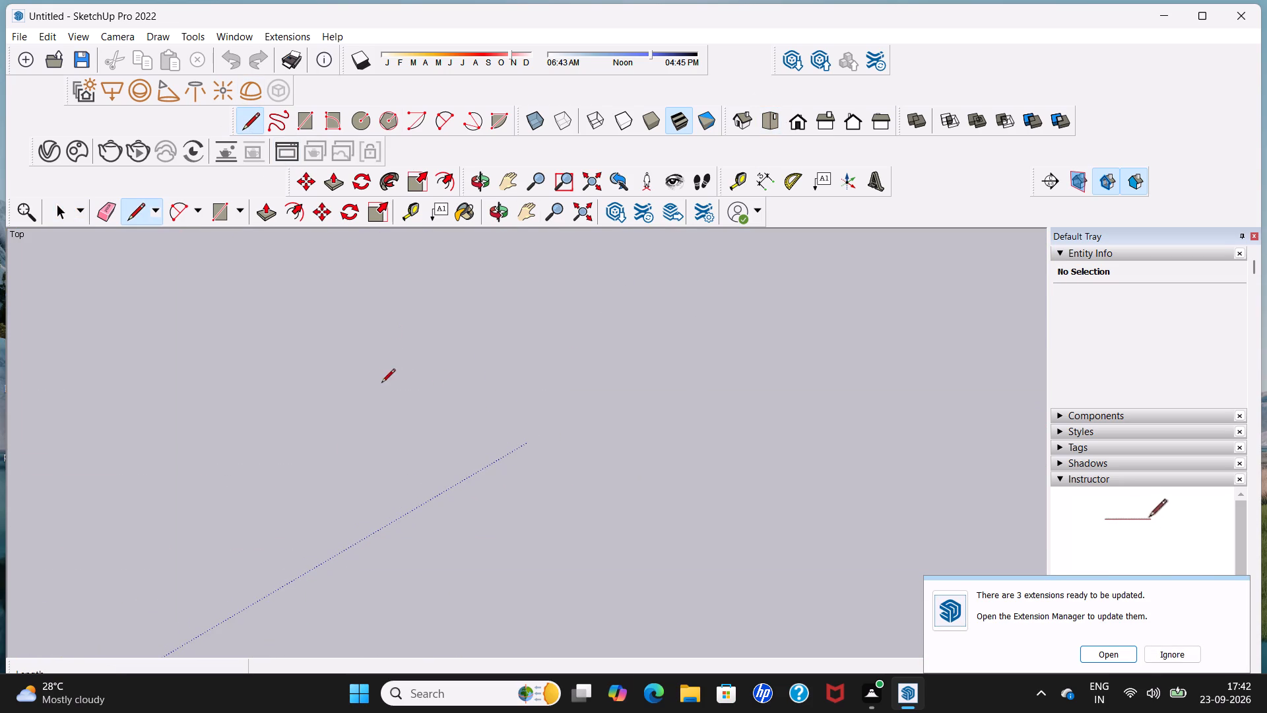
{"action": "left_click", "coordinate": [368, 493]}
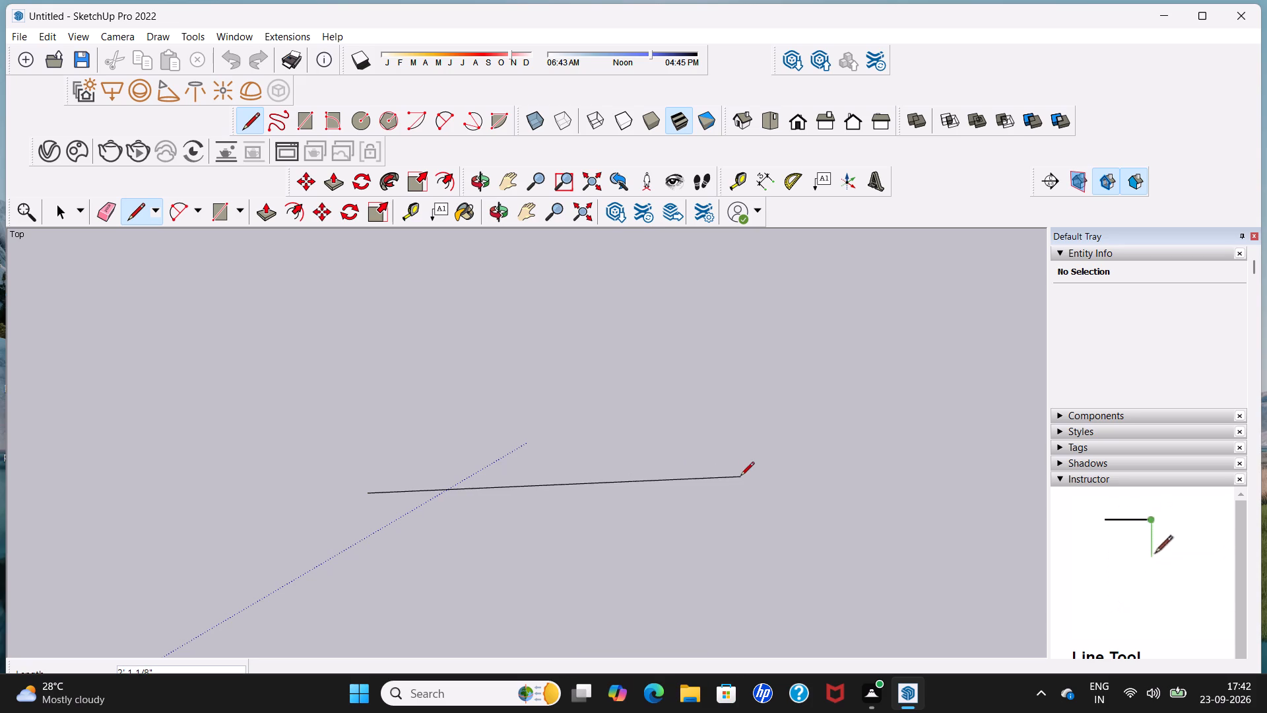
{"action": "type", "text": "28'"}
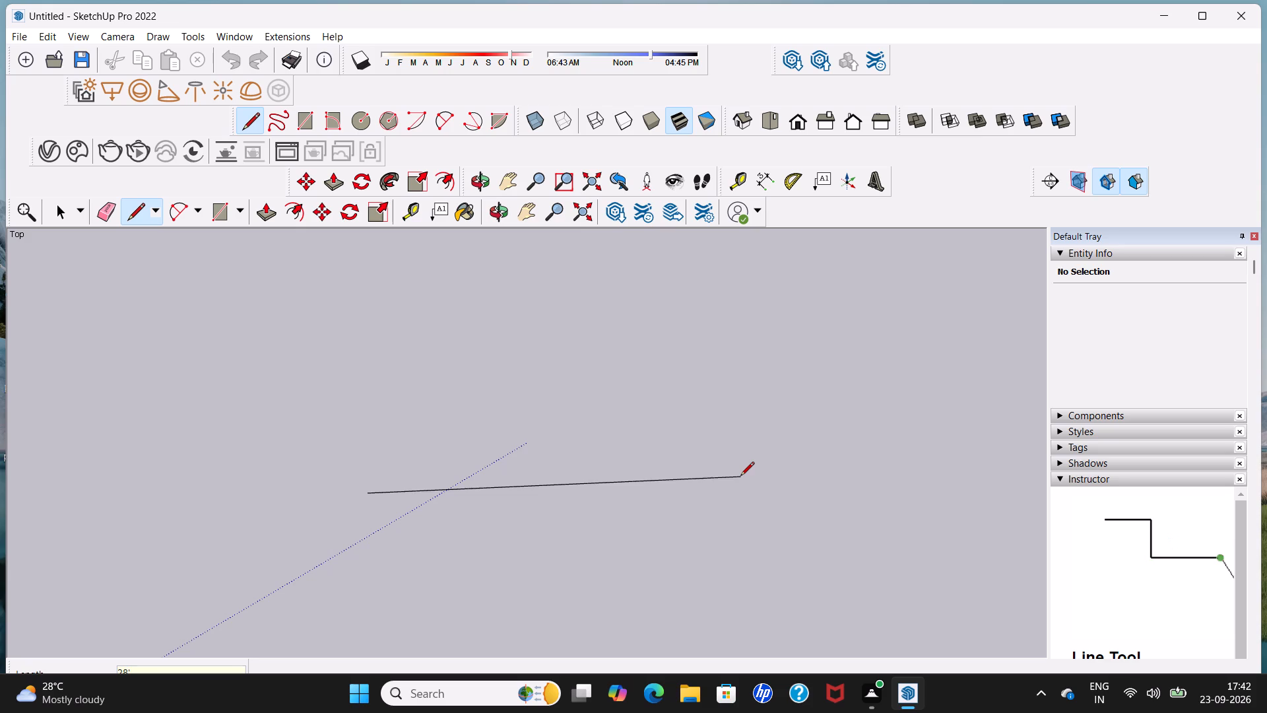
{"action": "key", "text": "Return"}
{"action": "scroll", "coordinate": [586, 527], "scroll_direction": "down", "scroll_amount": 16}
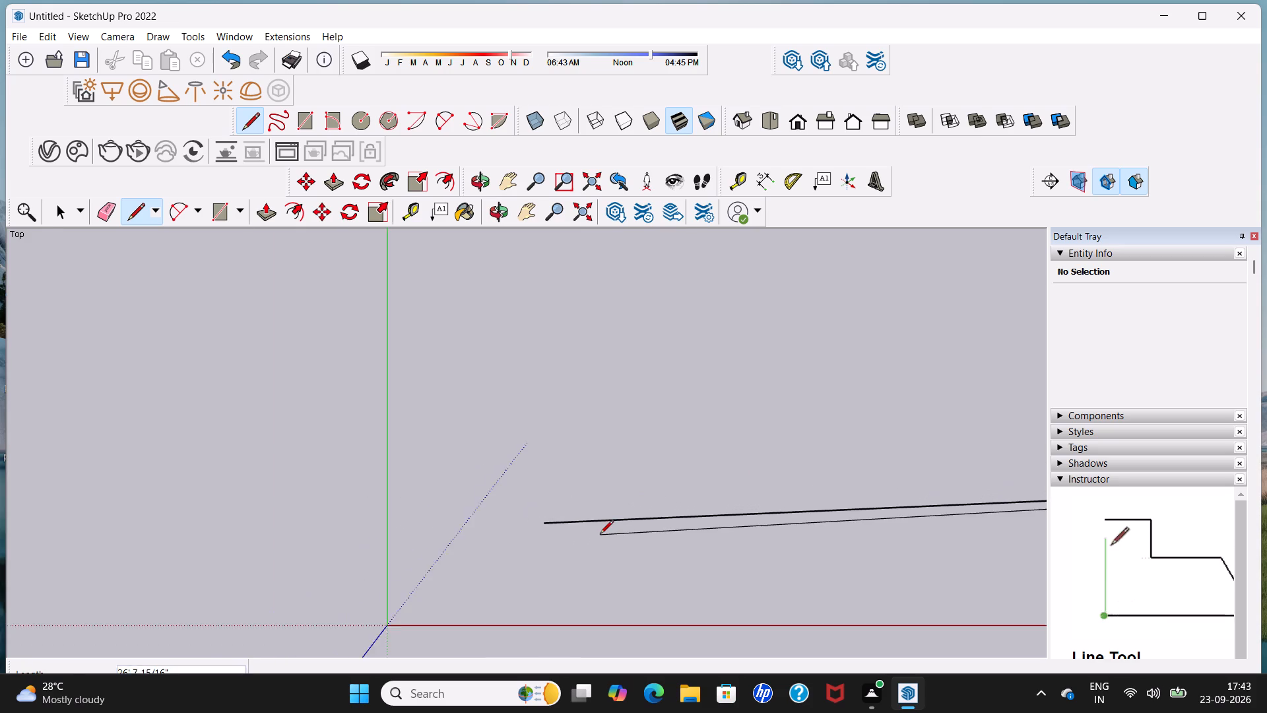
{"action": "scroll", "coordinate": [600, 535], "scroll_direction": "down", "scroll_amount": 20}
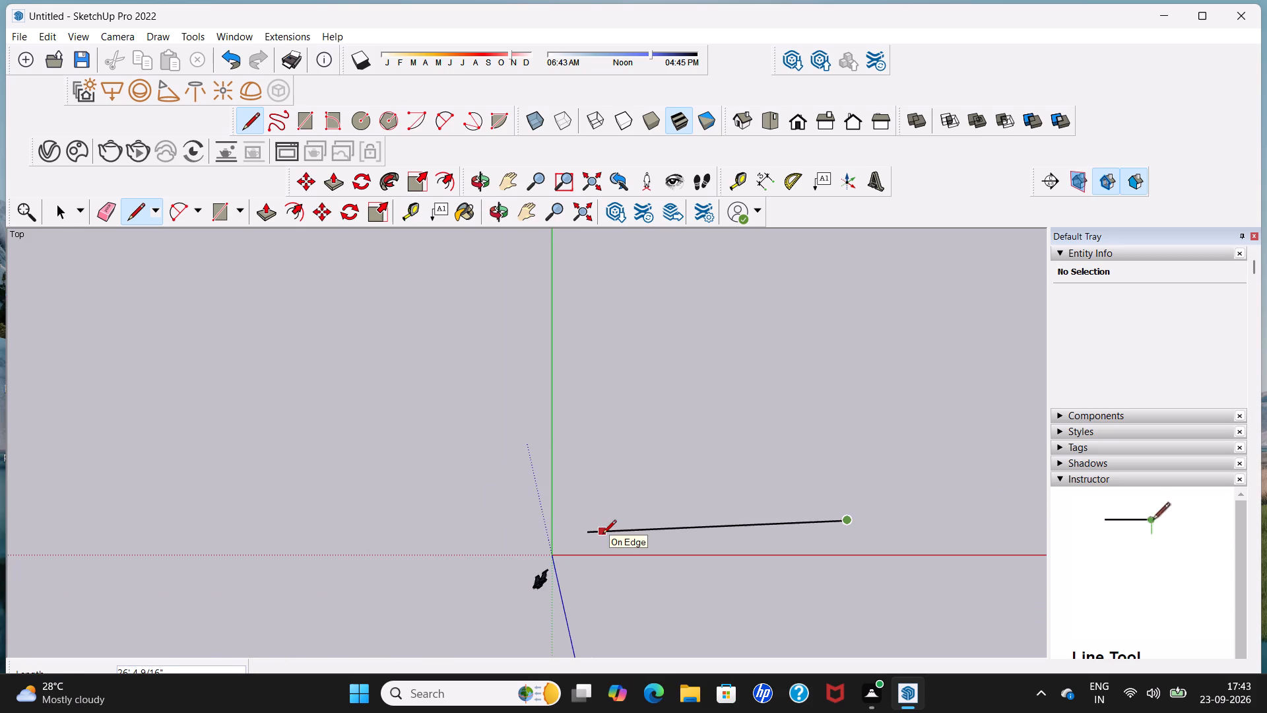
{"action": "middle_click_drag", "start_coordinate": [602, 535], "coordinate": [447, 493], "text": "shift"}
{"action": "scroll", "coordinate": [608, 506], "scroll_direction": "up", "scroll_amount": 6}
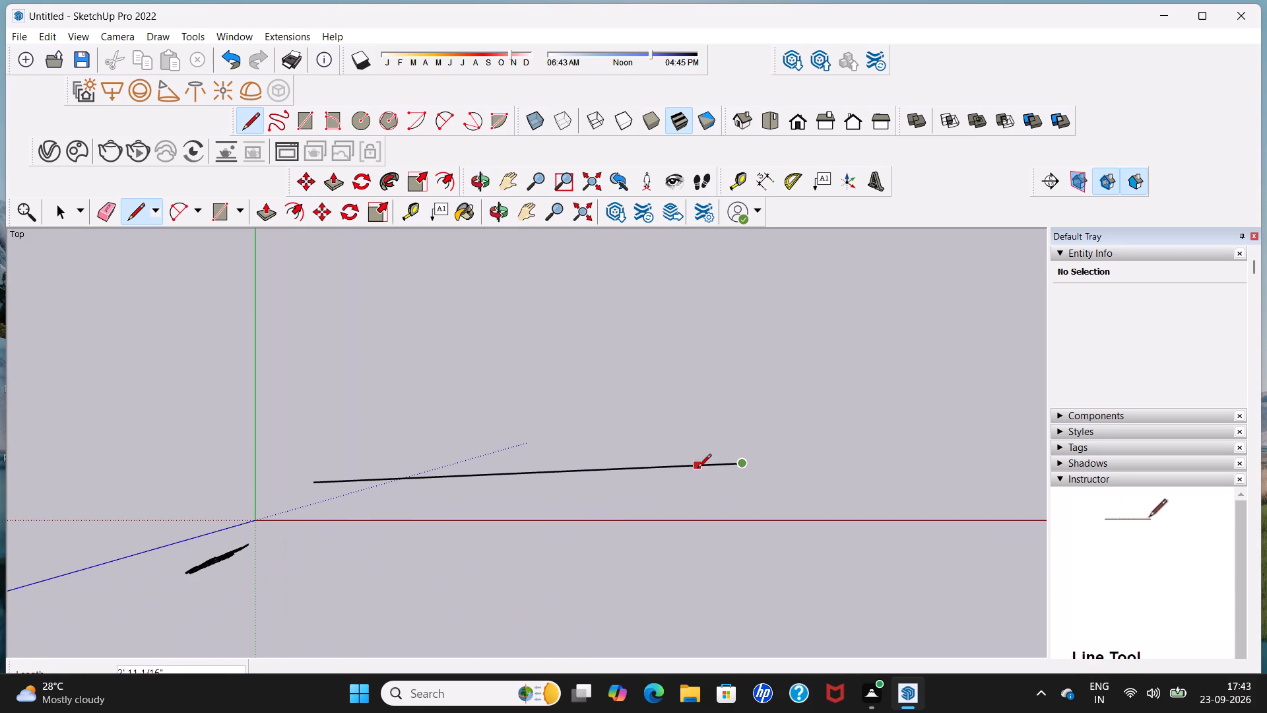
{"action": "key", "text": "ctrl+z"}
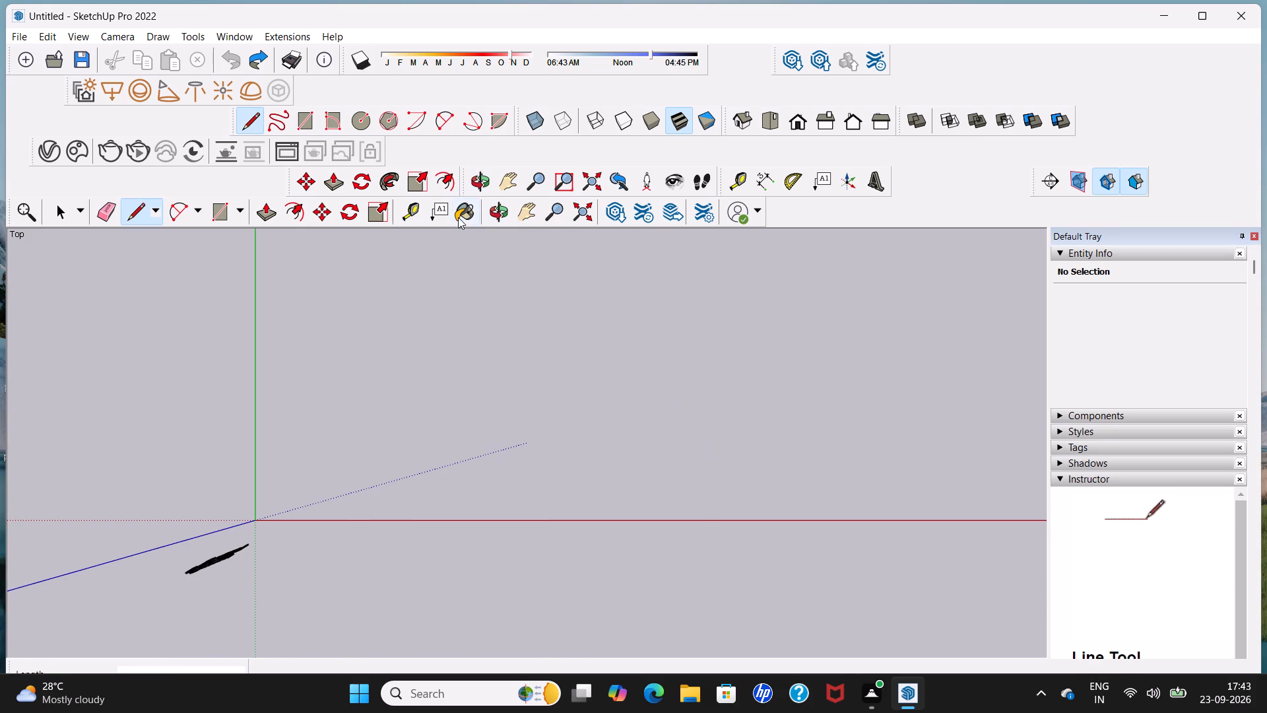
Draw an 18' line parallel to the red axis, continued by a 10' line along the green axis from its far end.
{"action": "left_click", "coordinate": [461, 367]}
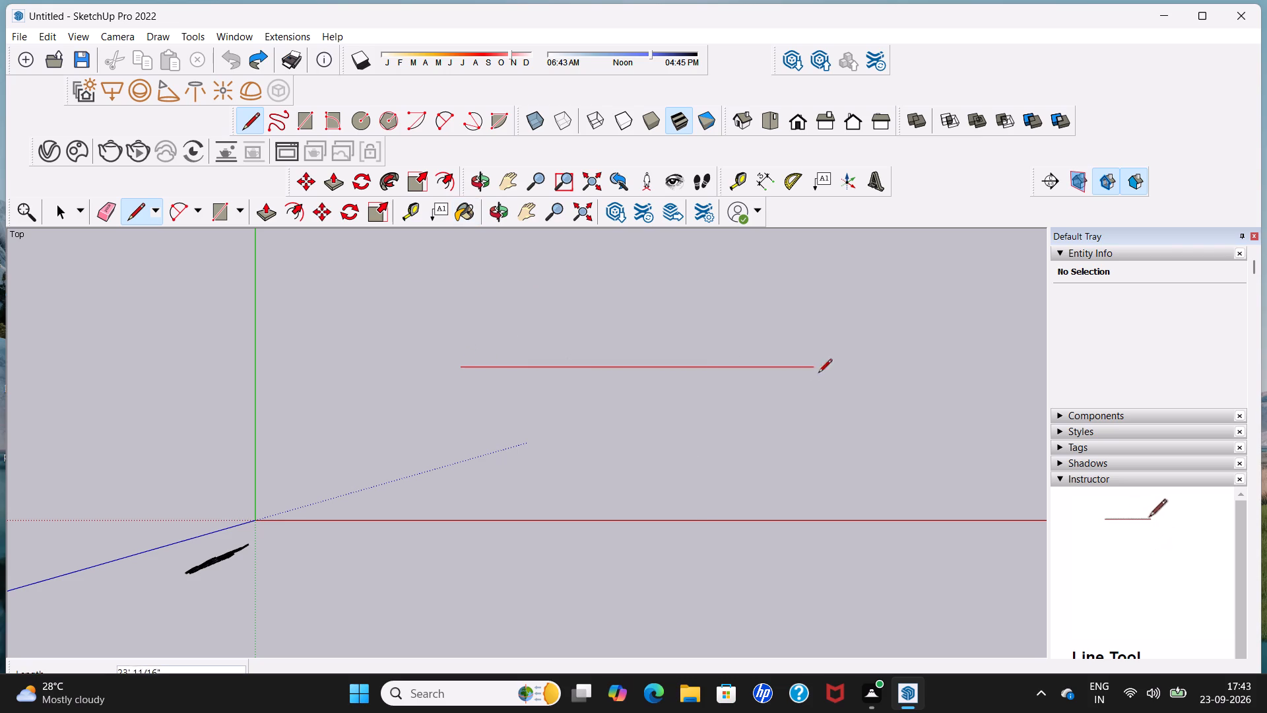
{"action": "type", "text": "18"}
{"action": "key", "text": "apostrophe"}
{"action": "key", "text": "Return"}
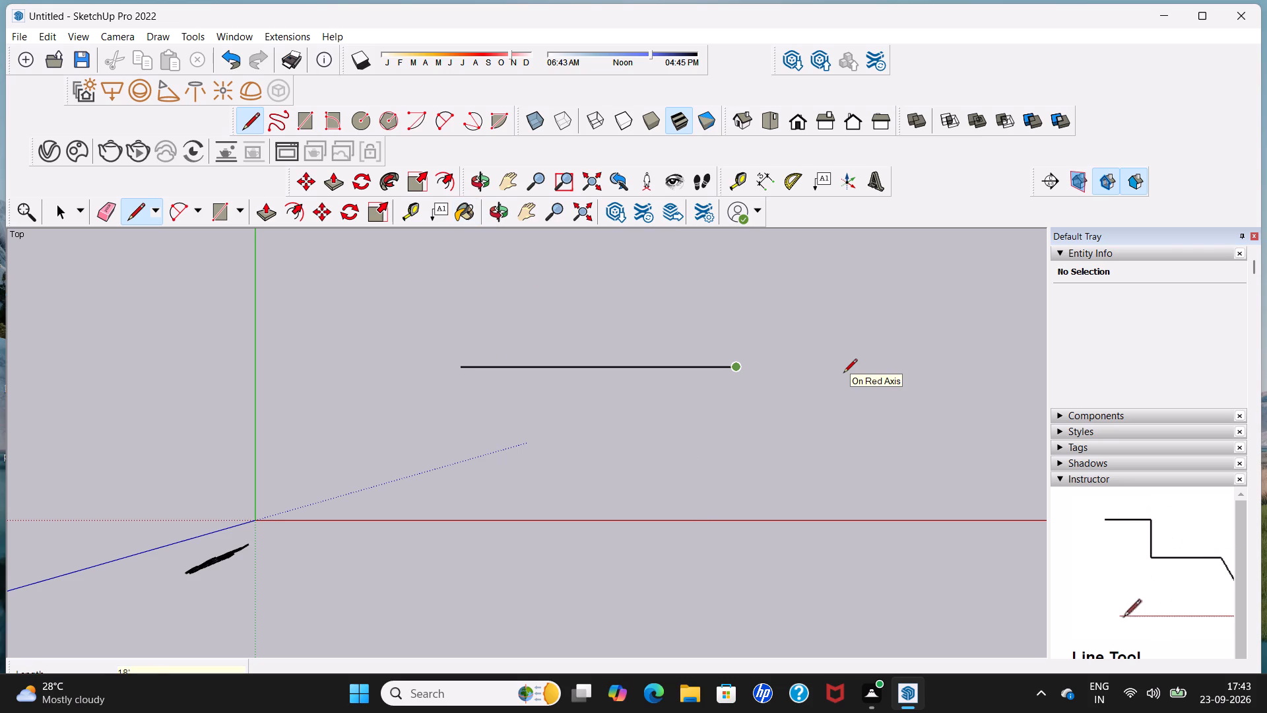
{"action": "scroll", "coordinate": [740, 307], "scroll_direction": "up", "scroll_amount": 2}
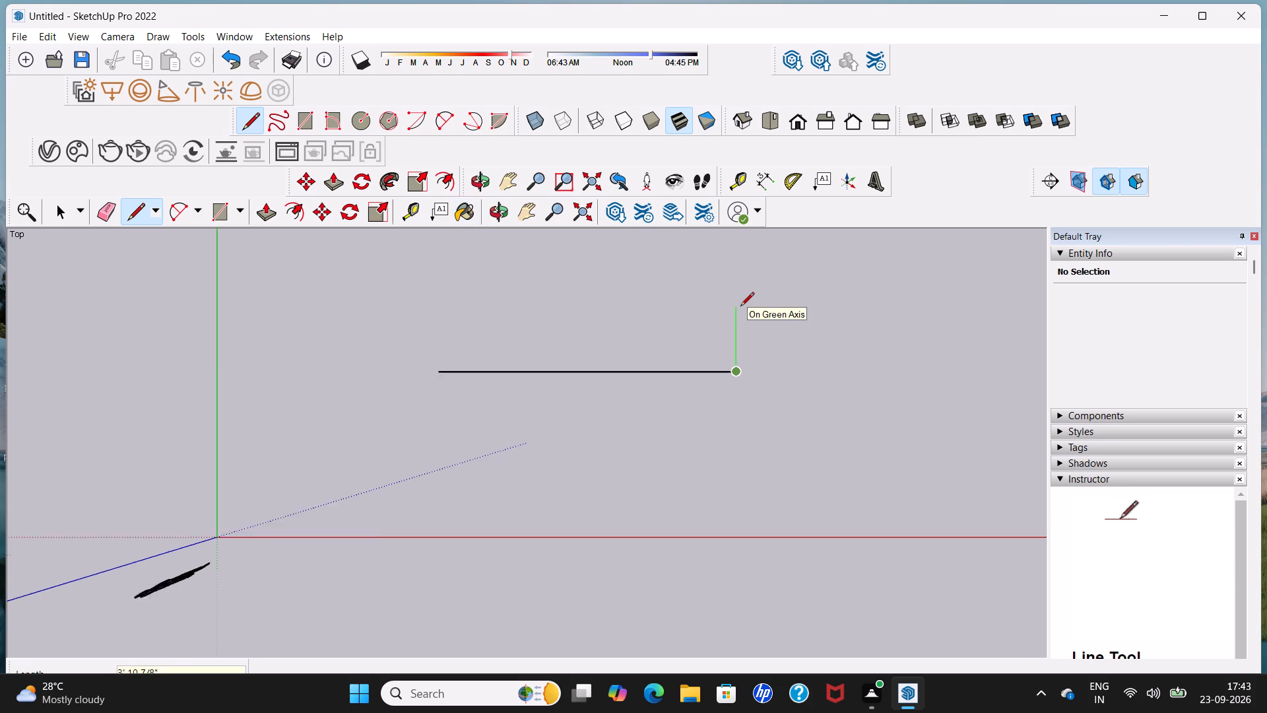
{"action": "scroll", "coordinate": [740, 307], "scroll_direction": "up", "scroll_amount": 9}
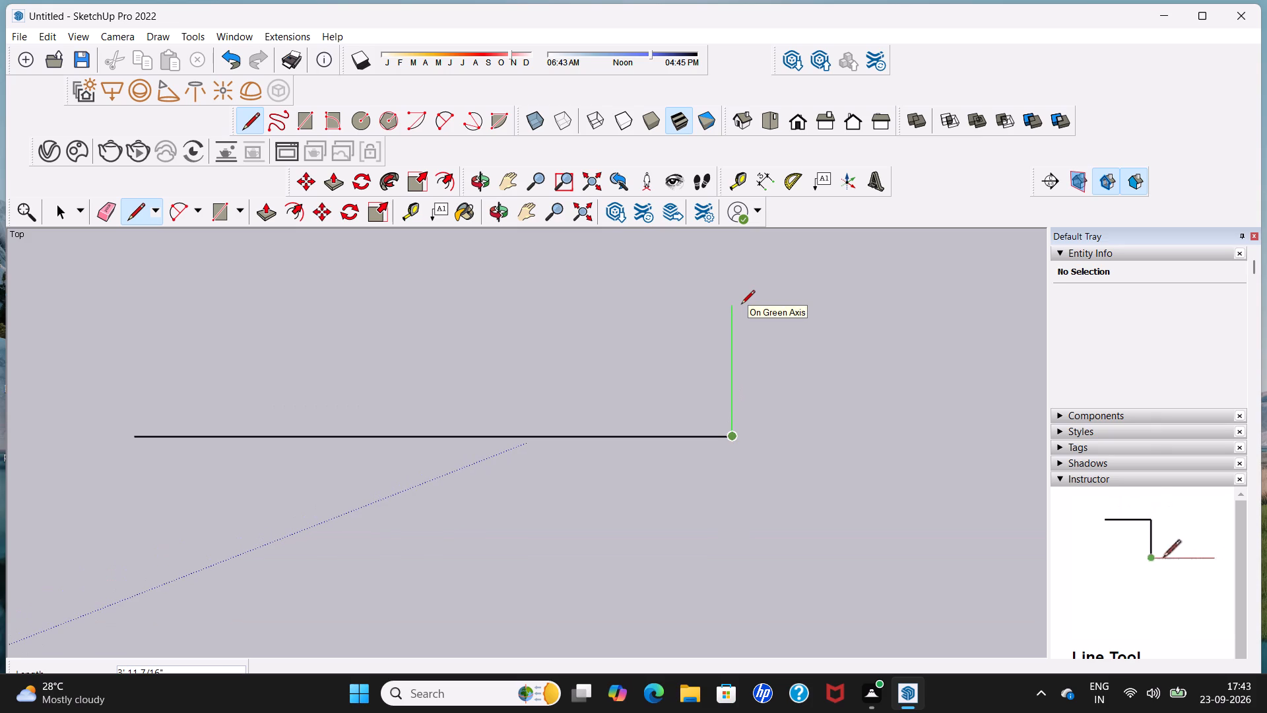
{"action": "type", "text": "10"}
{"action": "key", "text": "apostrophe"}
{"action": "key", "text": "Return"}
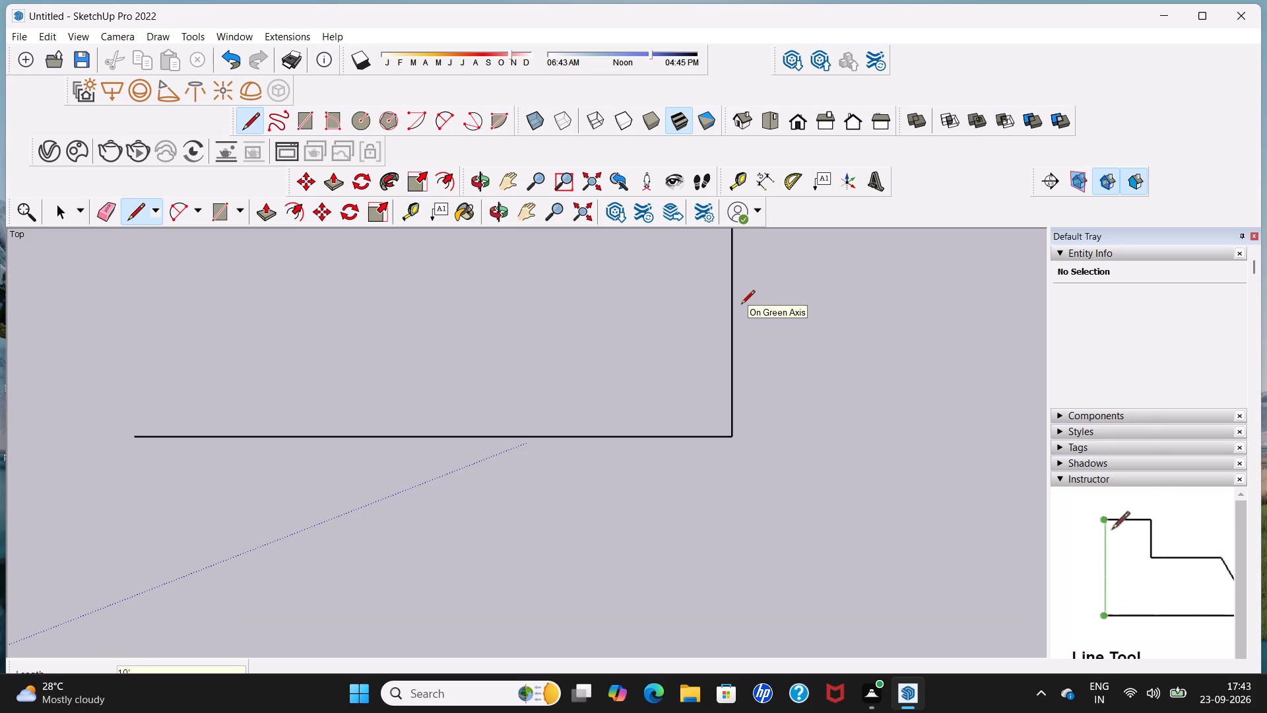
Complete the 18' by 10' rectangle with an 18' line parallel to the first and a closing edge to the starting point.
{"action": "scroll", "coordinate": [743, 312], "scroll_direction": "down", "scroll_amount": 5}
{"action": "middle_click_drag", "start_coordinate": [743, 312], "coordinate": [847, 234], "text": "shift"}
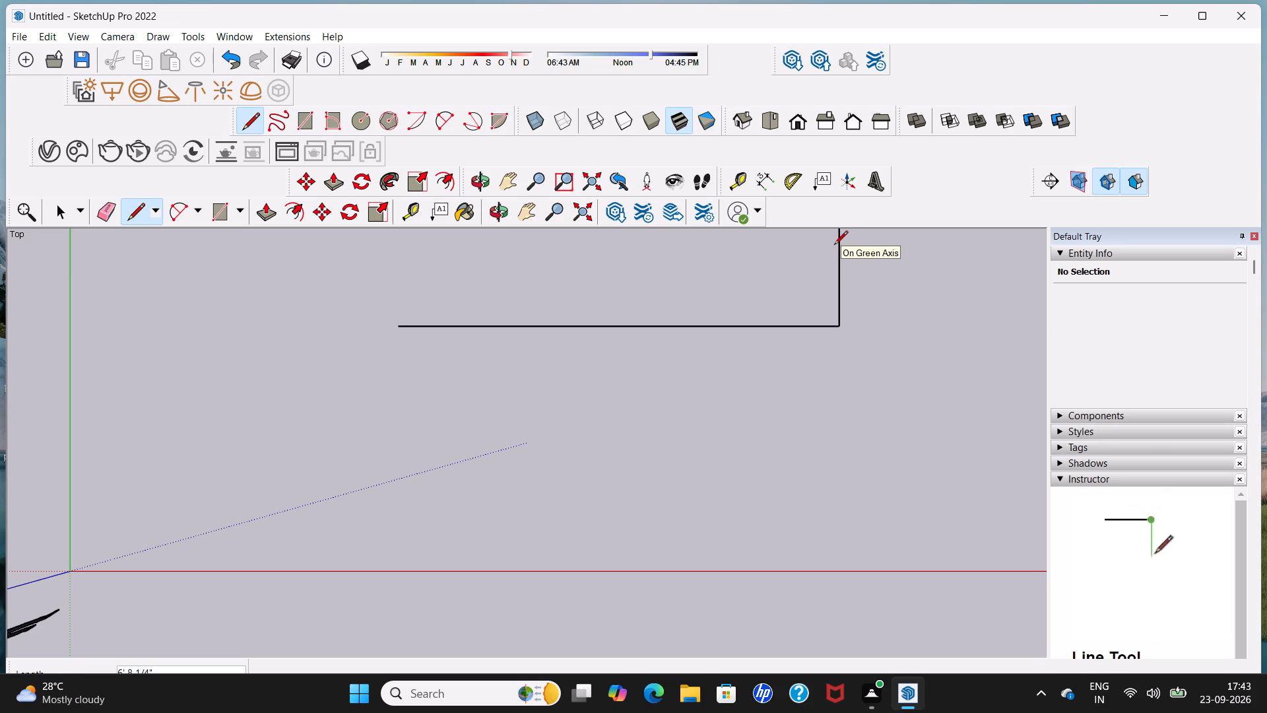
{"action": "middle_click_drag", "start_coordinate": [834, 246], "coordinate": [804, 451]}
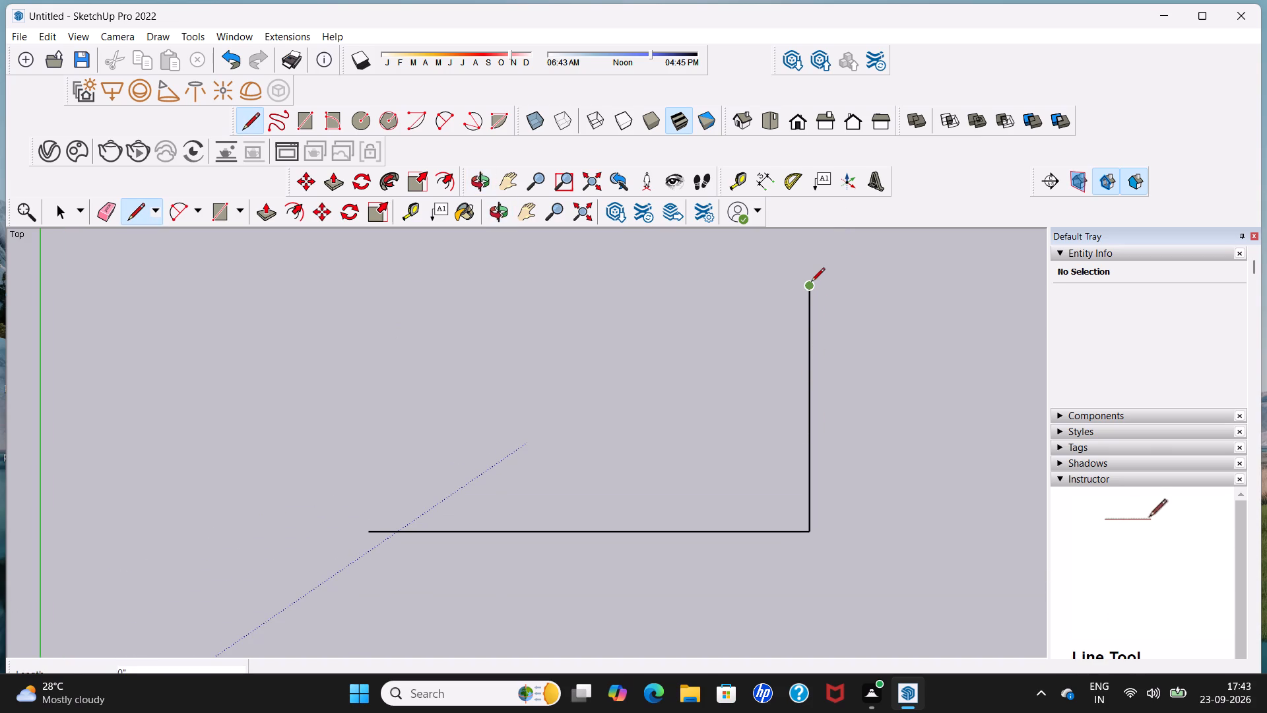
{"action": "left_click", "coordinate": [811, 283]}
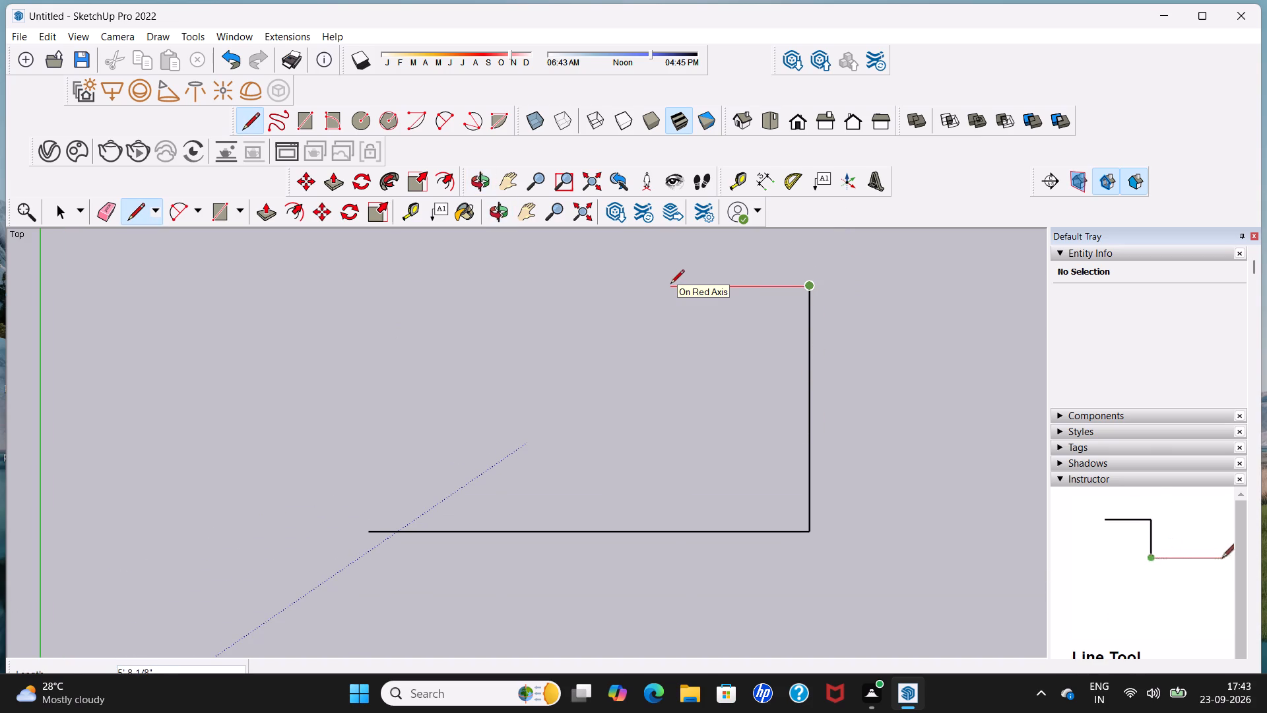
{"action": "type", "text": "18'"}
{"action": "key", "text": "Return"}
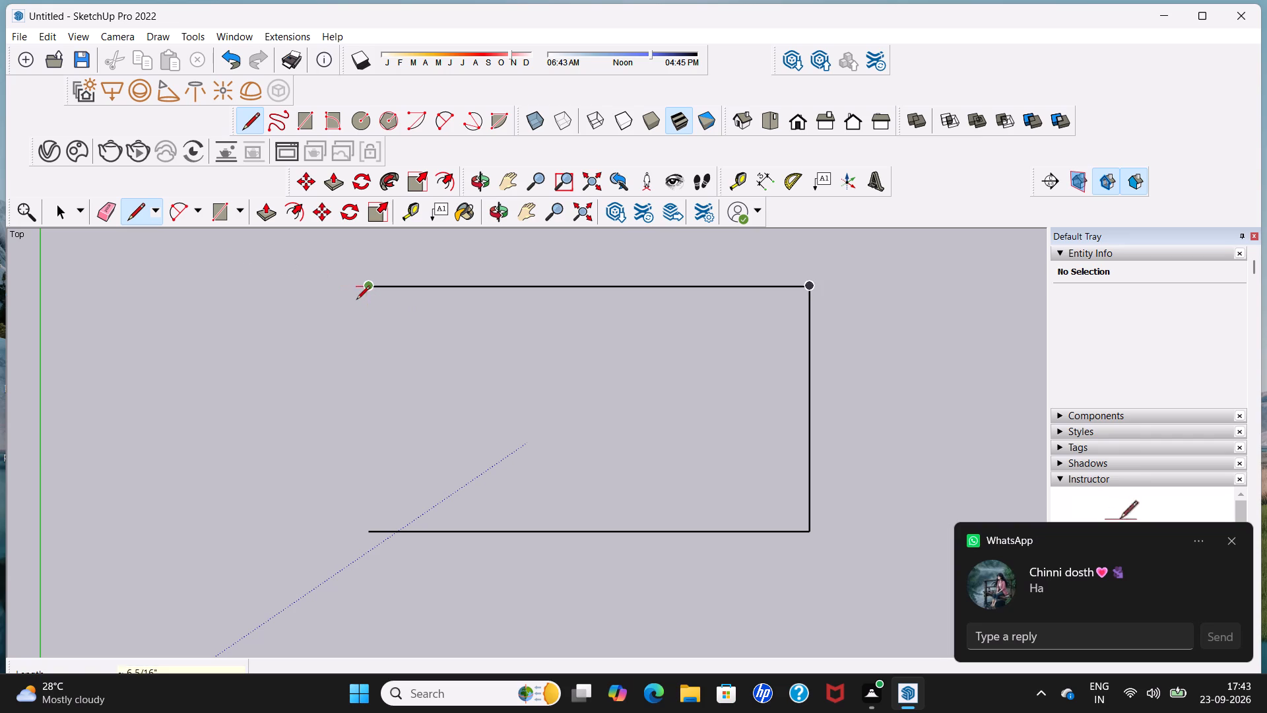
{"action": "left_click", "coordinate": [366, 534]}
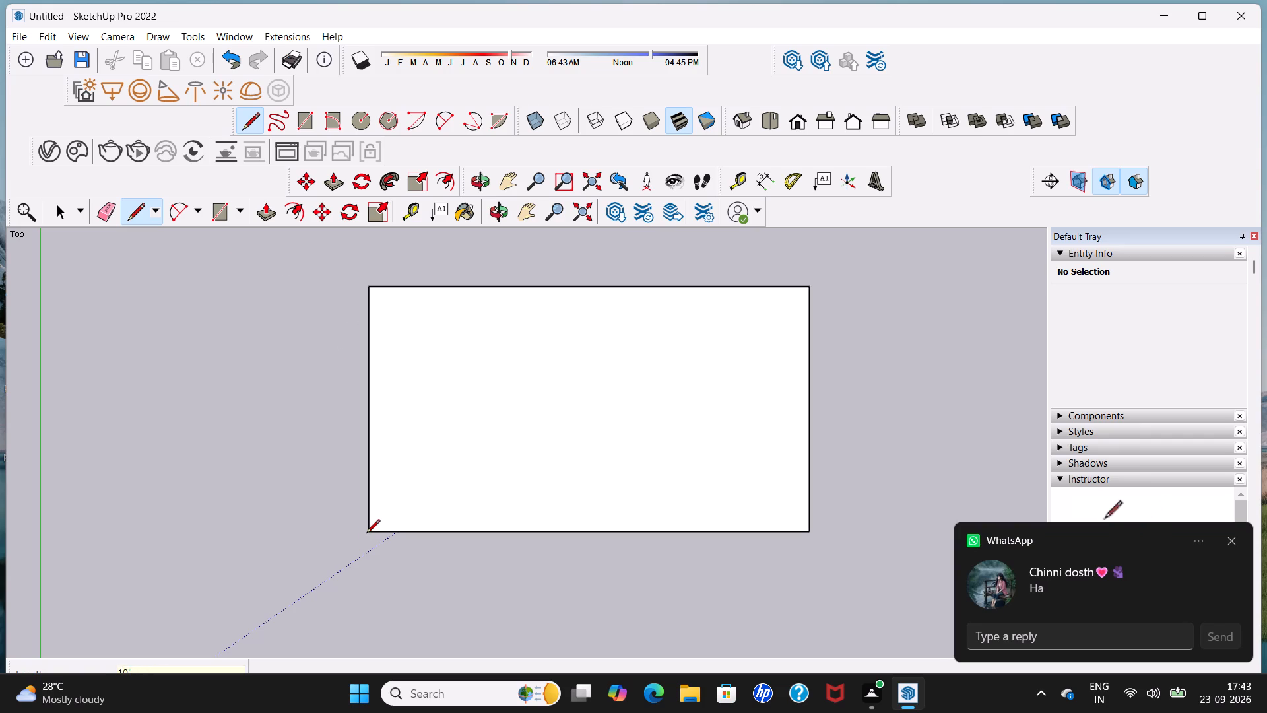
{"action": "key", "text": "space"}
Place a guide line 1' outside the rectangle's rear 18' edge with the Tape Measure.
{"action": "middle_click_drag", "start_coordinate": [324, 616], "coordinate": [361, 553]}
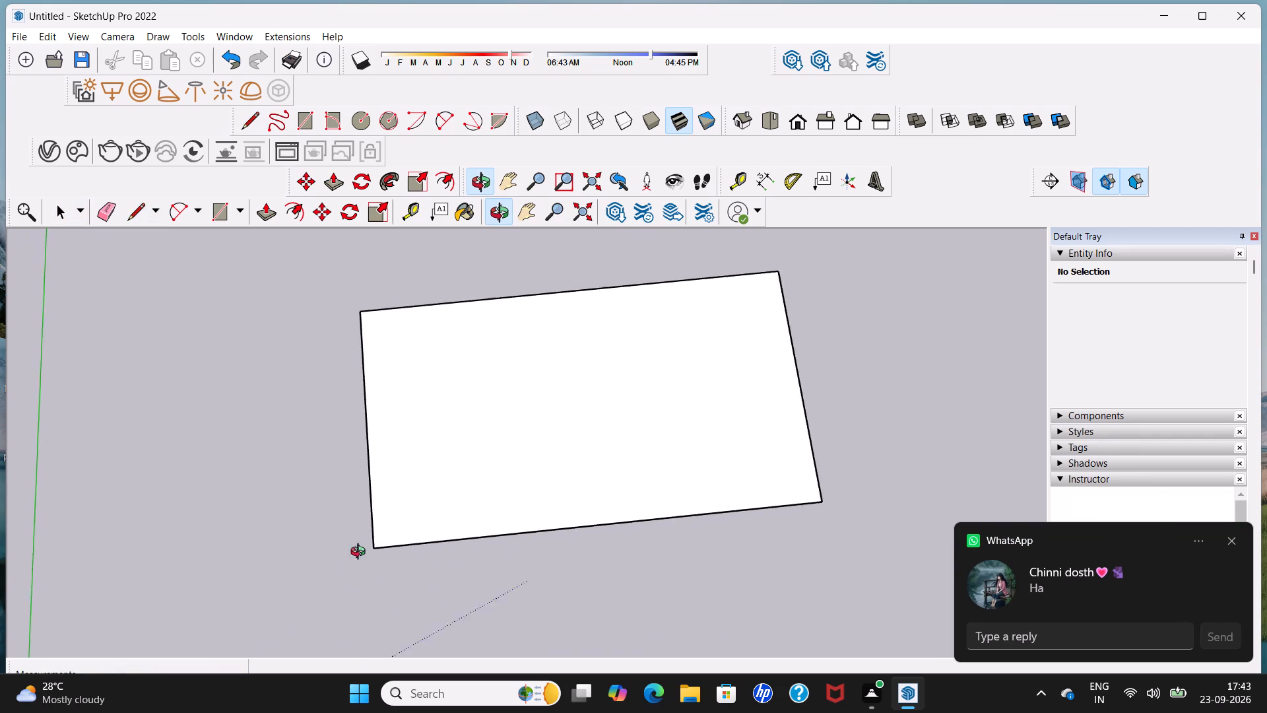
{"action": "middle_click_drag", "start_coordinate": [361, 553], "coordinate": [406, 431]}
{"action": "middle_click_drag", "start_coordinate": [496, 484], "coordinate": [377, 401]}
{"action": "middle_click_drag", "start_coordinate": [410, 435], "coordinate": [416, 438]}
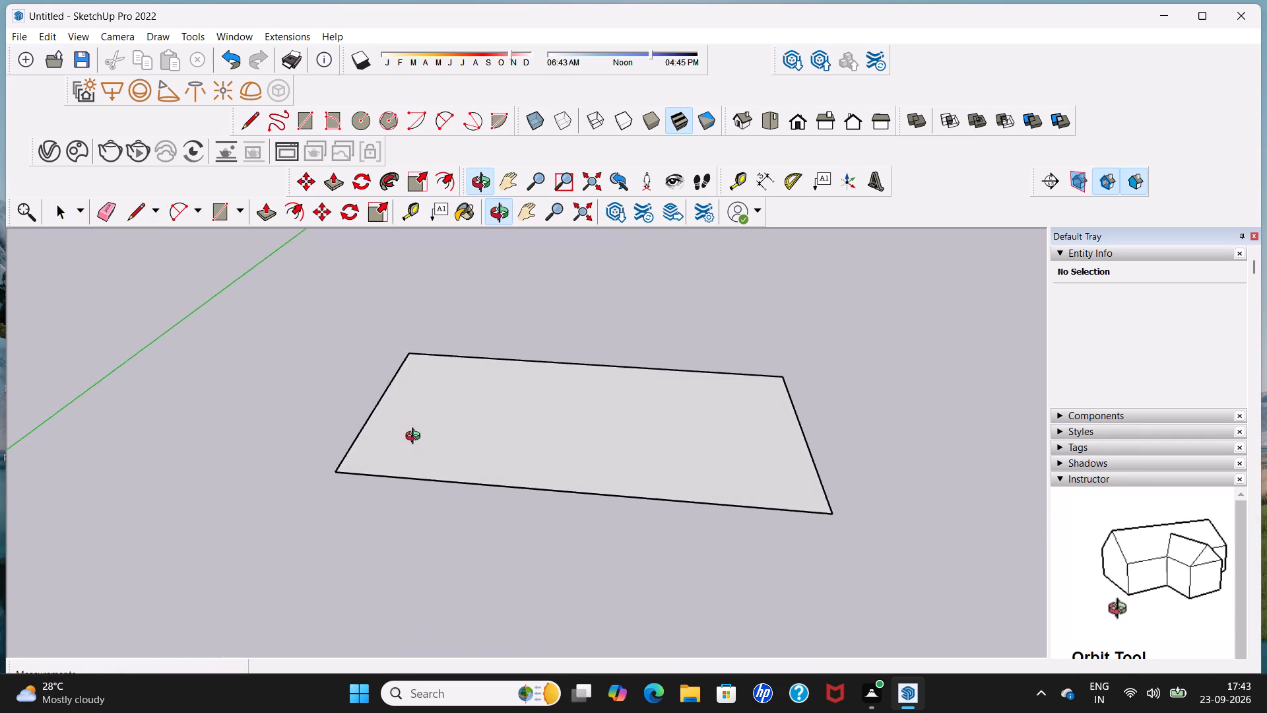
{"action": "middle_click_drag", "start_coordinate": [416, 438], "coordinate": [462, 466]}
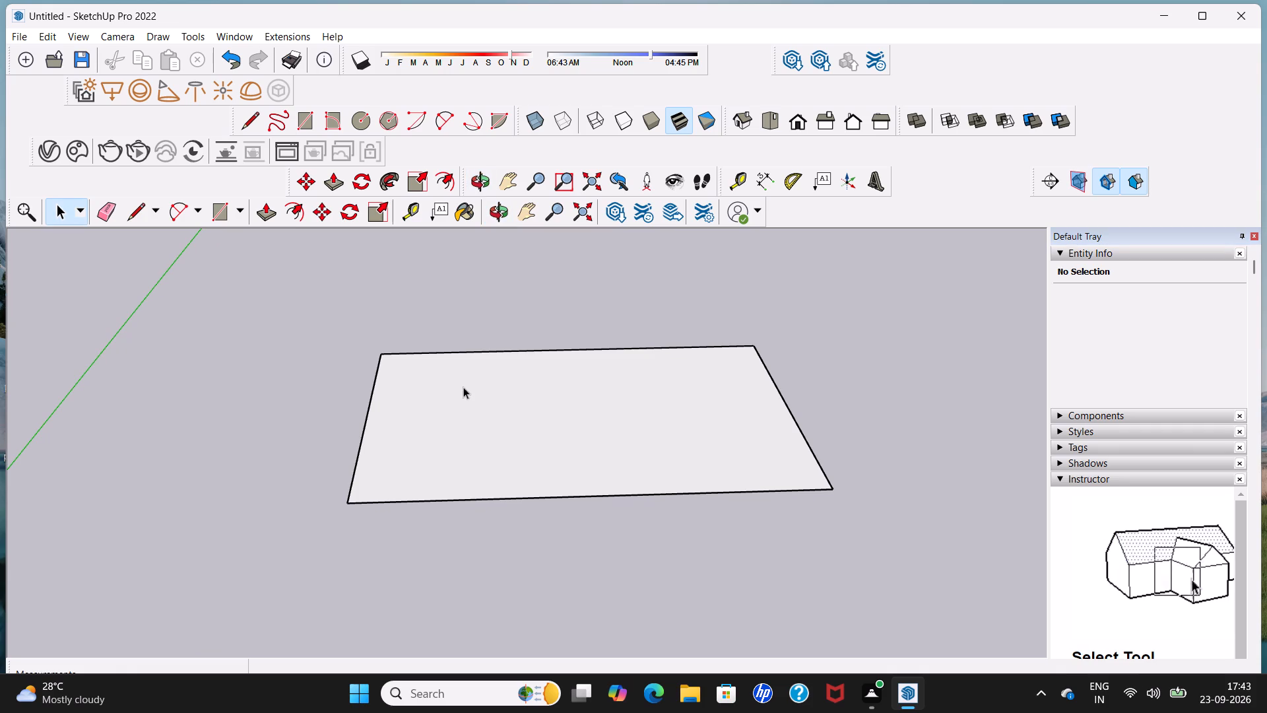
{"action": "left_click", "coordinate": [770, 187]}
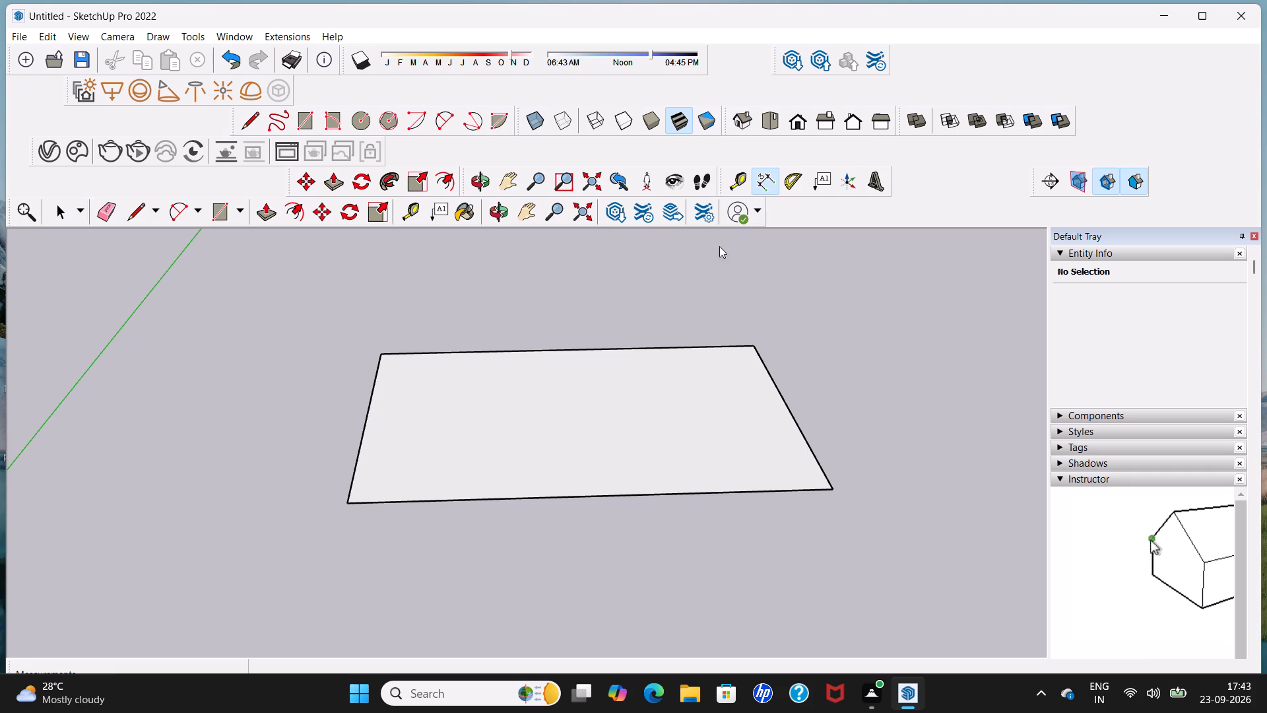
{"action": "scroll", "coordinate": [640, 344], "scroll_direction": "up", "scroll_amount": 6}
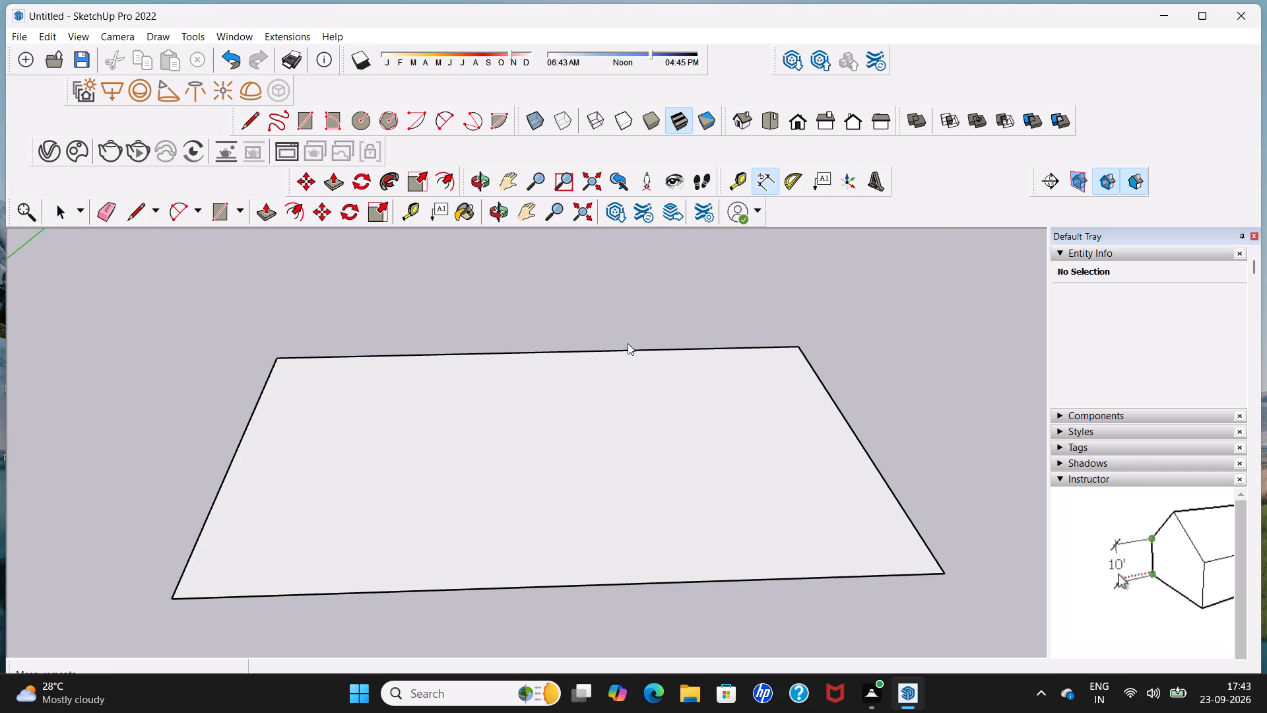
{"action": "left_click", "coordinate": [735, 182]}
{"action": "left_click", "coordinate": [622, 349]}
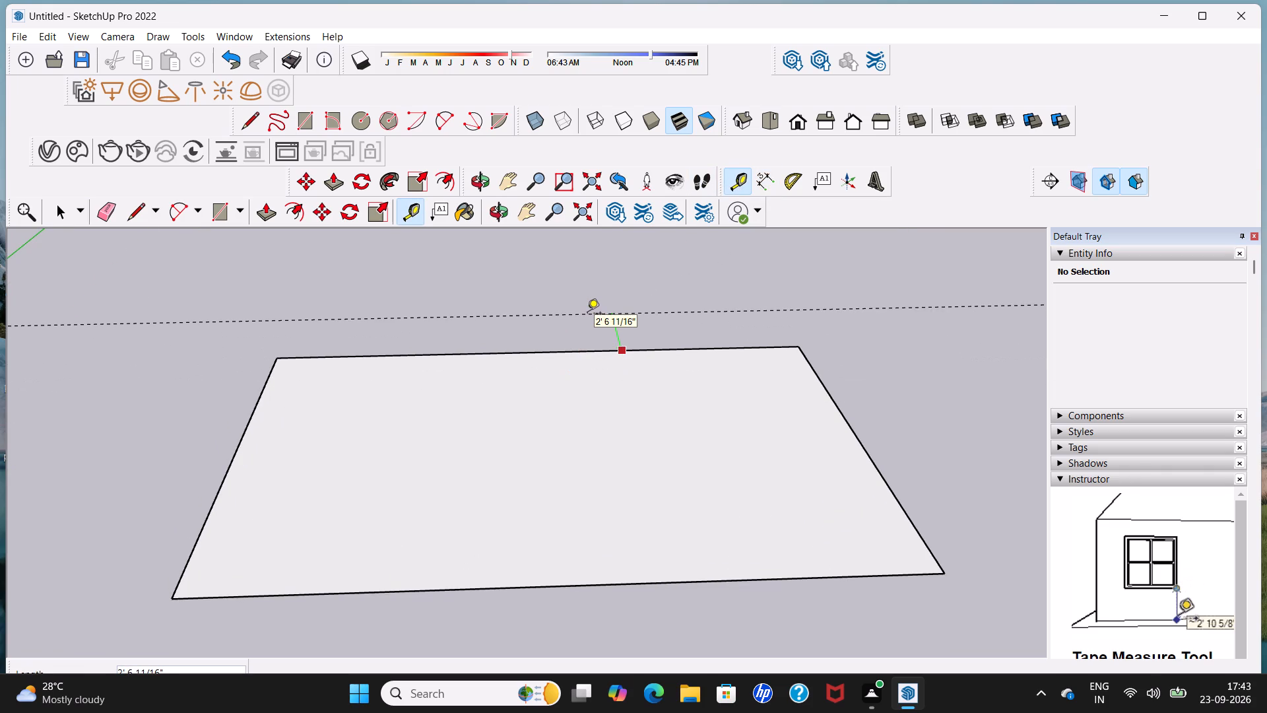
{"action": "key", "text": "1"}
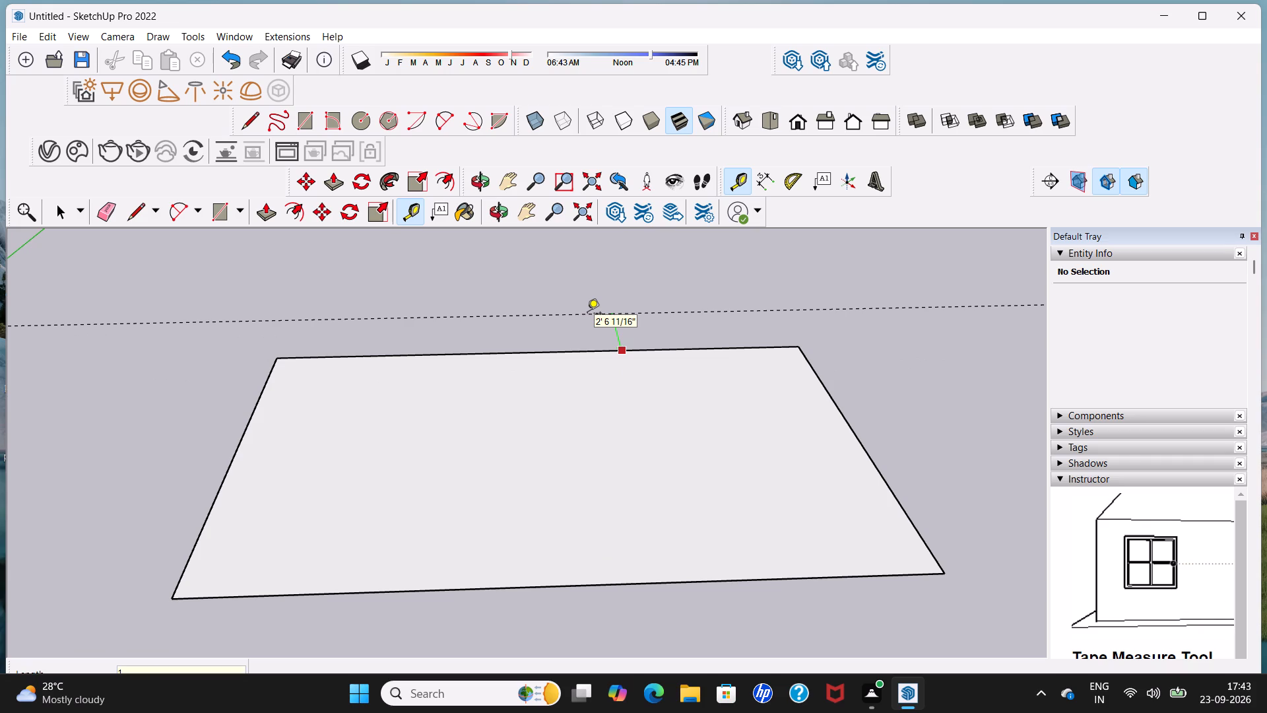
{"action": "key", "text": "apostrophe"}
{"action": "key", "text": "Return"}
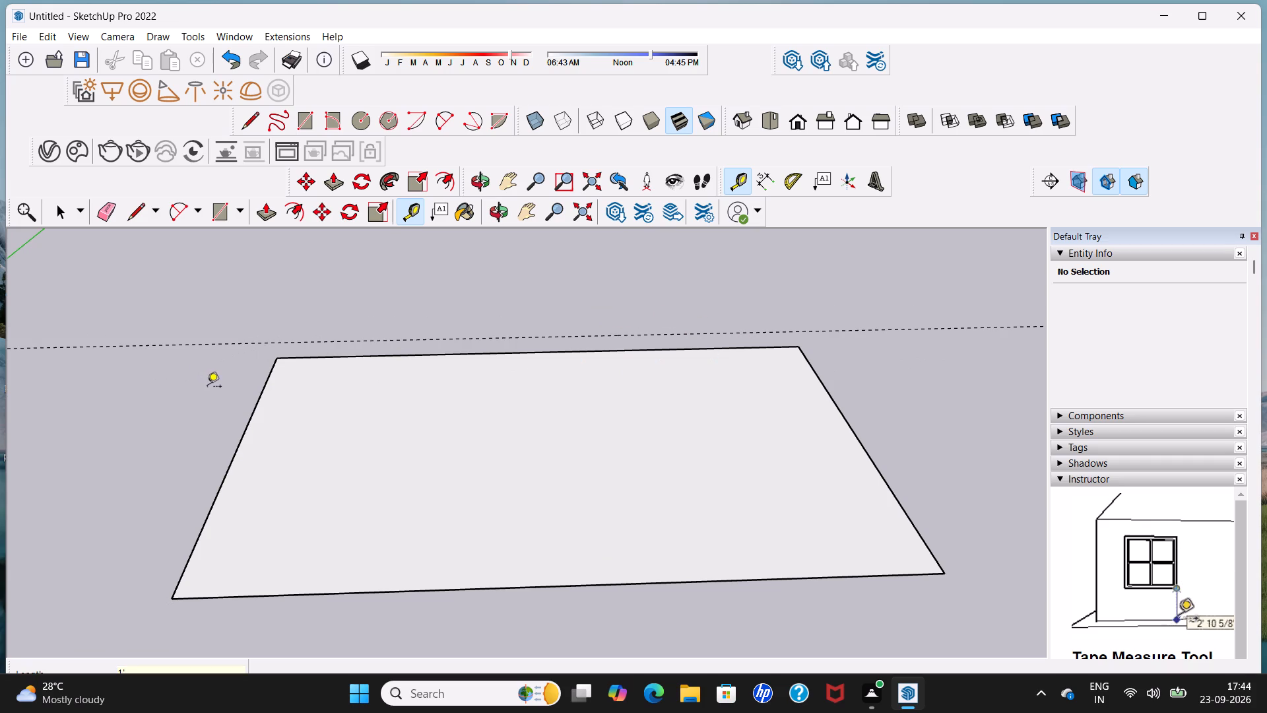
Place guide lines 1' outside the rectangle's two 10' edges and its front 18' edge.
{"action": "left_click", "coordinate": [233, 459]}
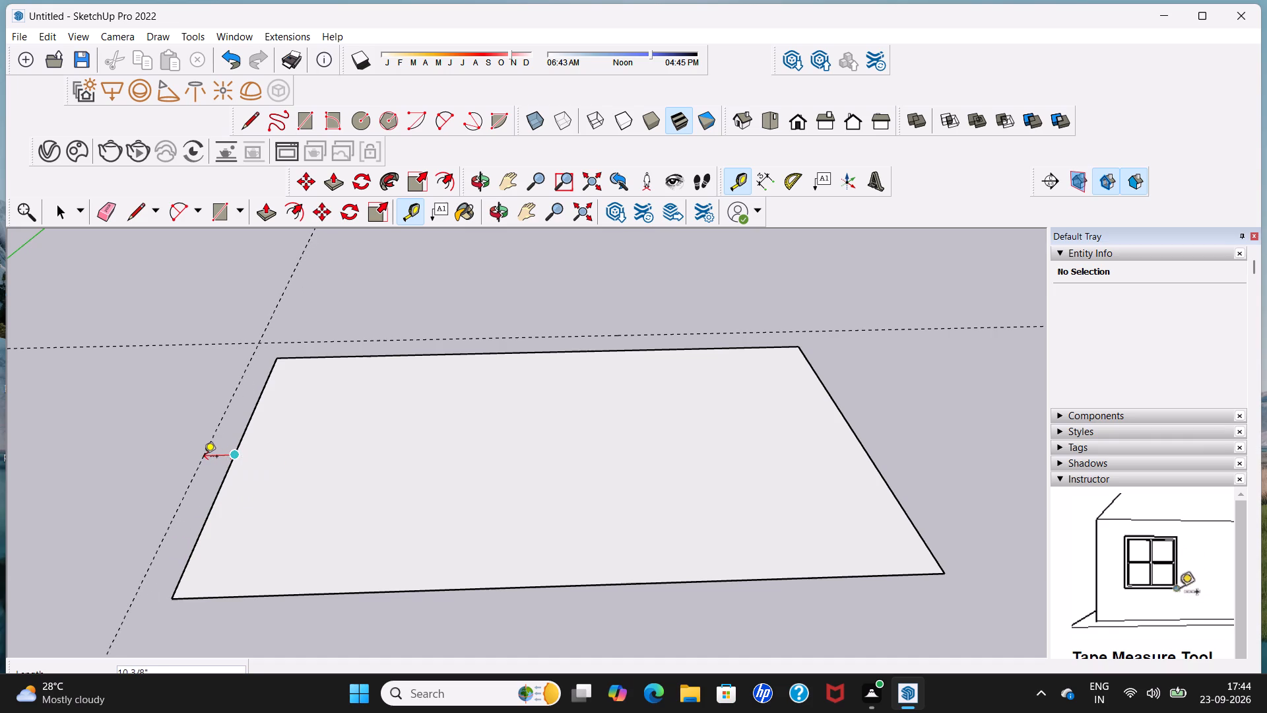
{"action": "type", "text": "1'"}
{"action": "key", "text": "Return"}
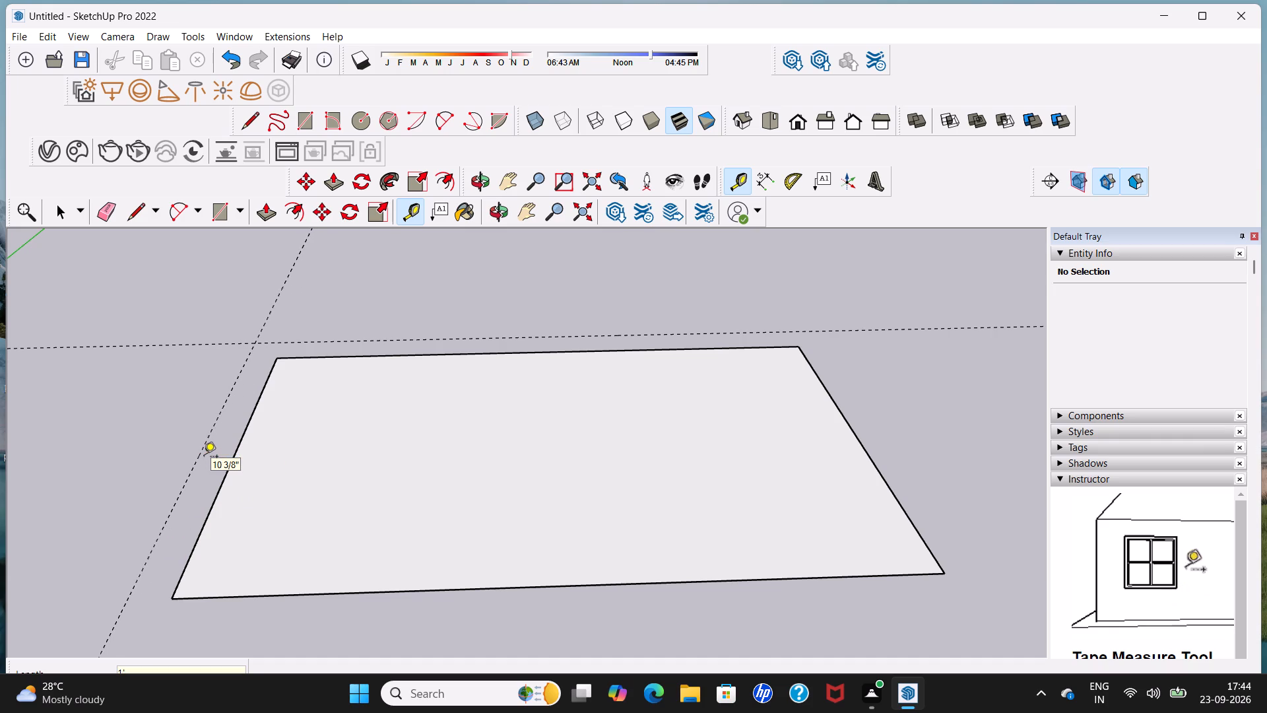
{"action": "left_click", "coordinate": [397, 594]}
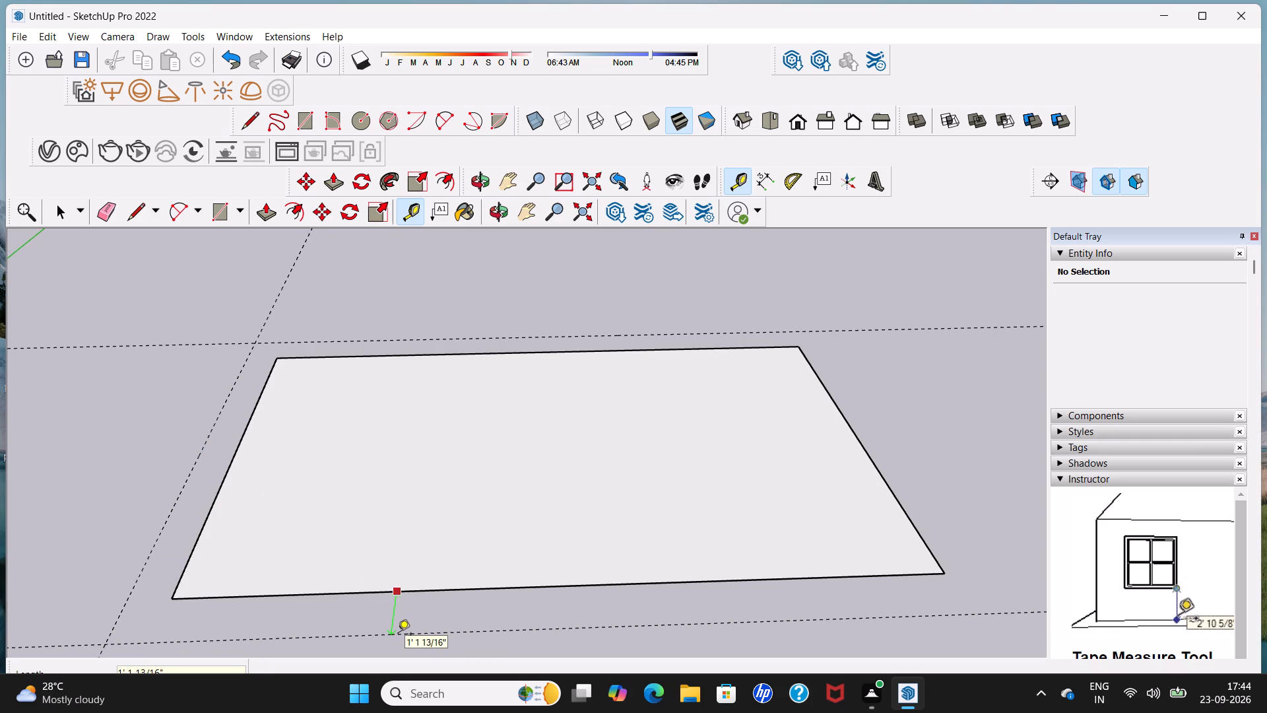
{"action": "type", "text": "1'"}
{"action": "key", "text": "Return"}
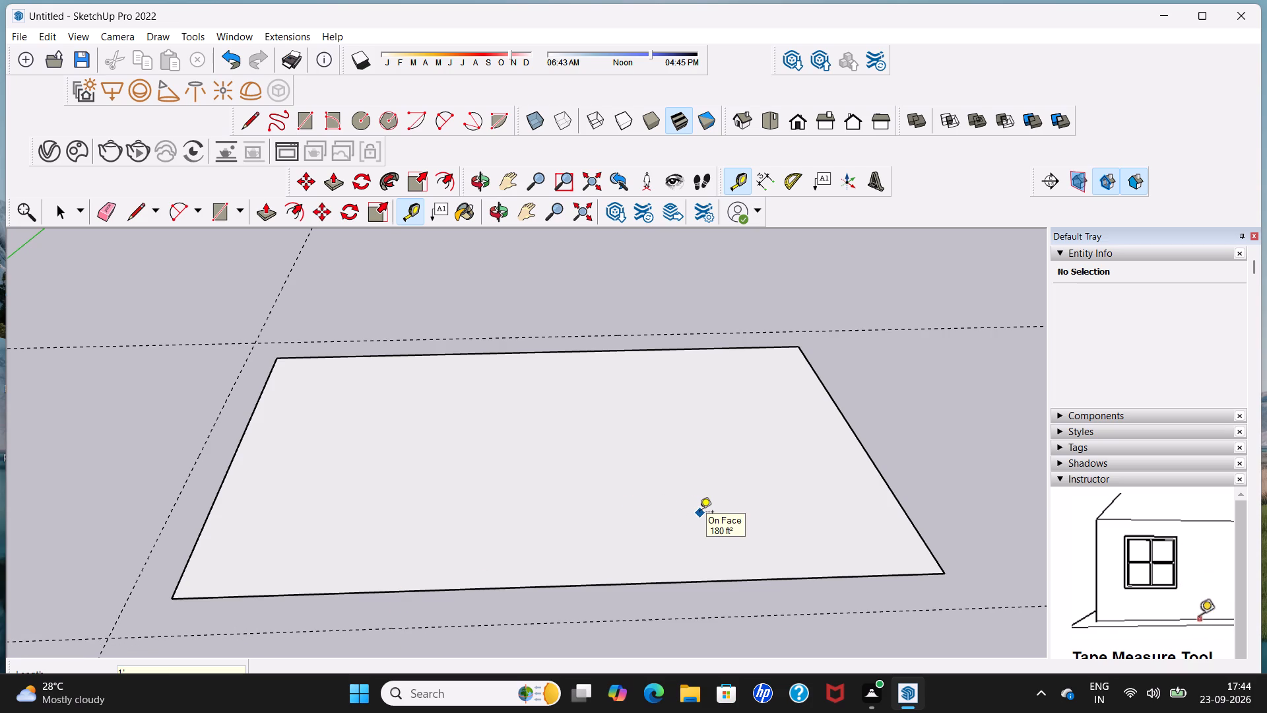
{"action": "left_click", "coordinate": [893, 491]}
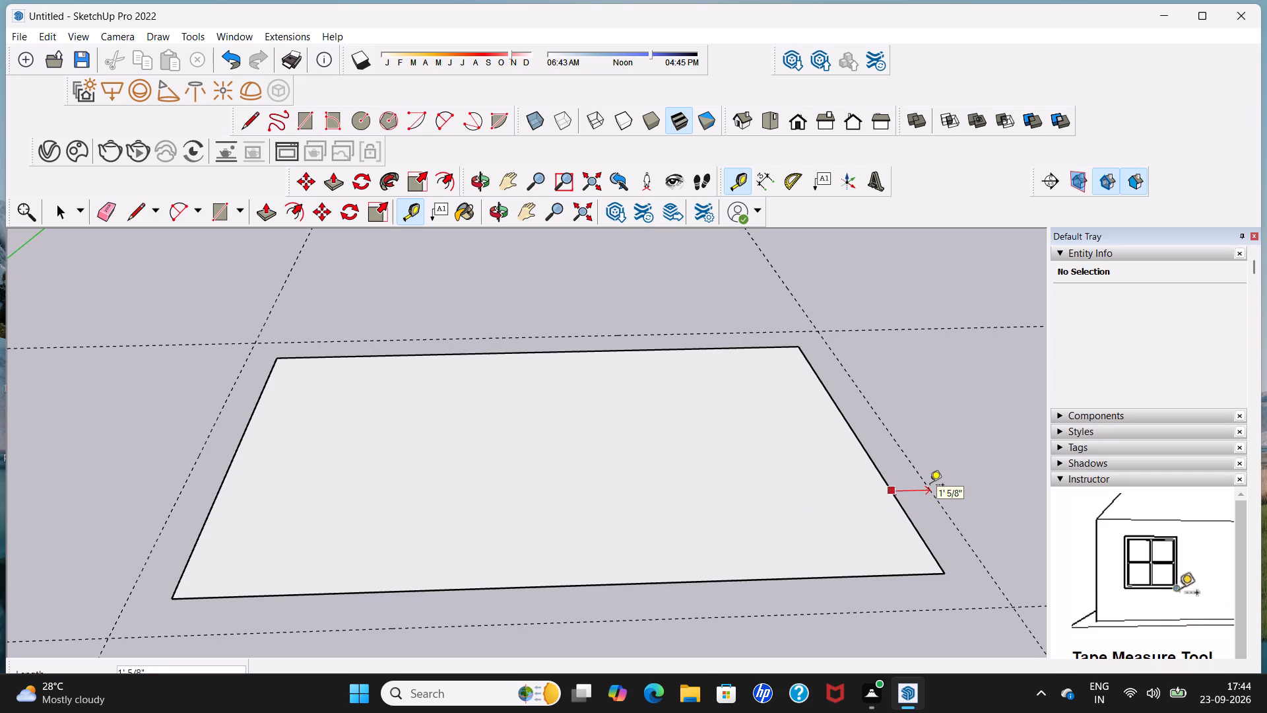
{"action": "type", "text": "1'"}
{"action": "key", "text": "Return"}
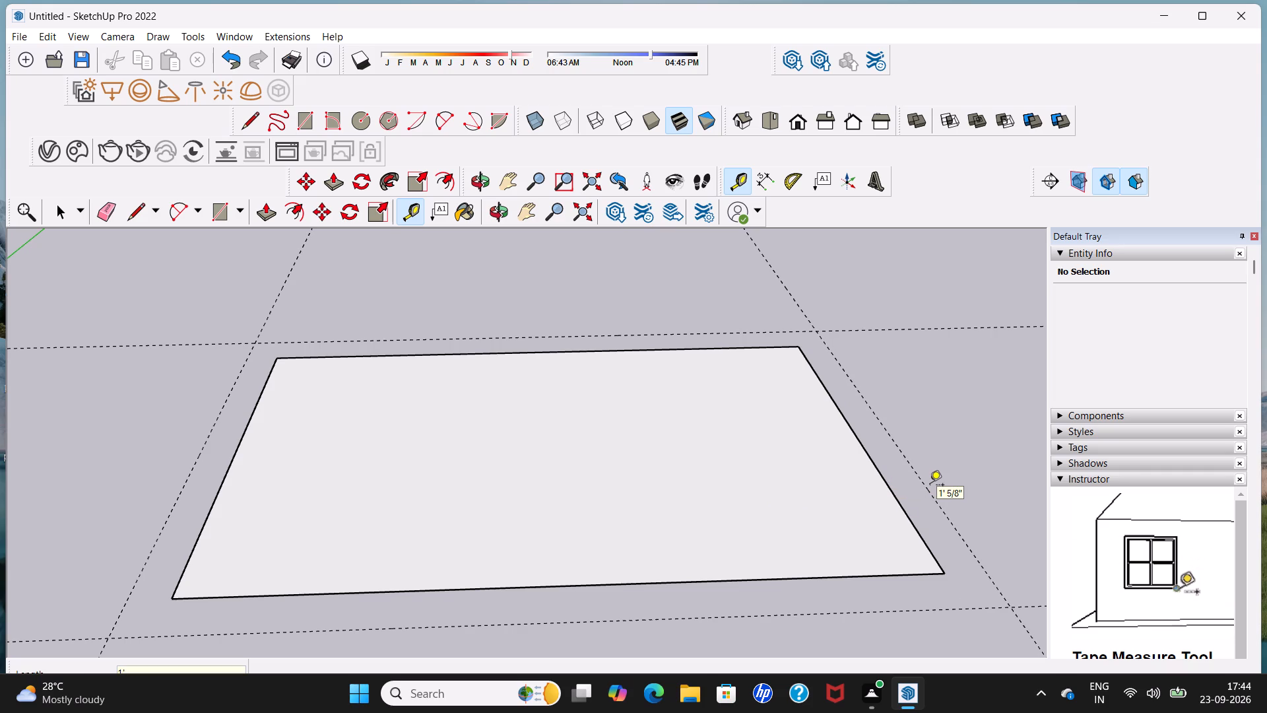
Draw a 20' by 12' rectangle with the Line tool through the four guide intersections around the base.
{"action": "key", "text": "space"}
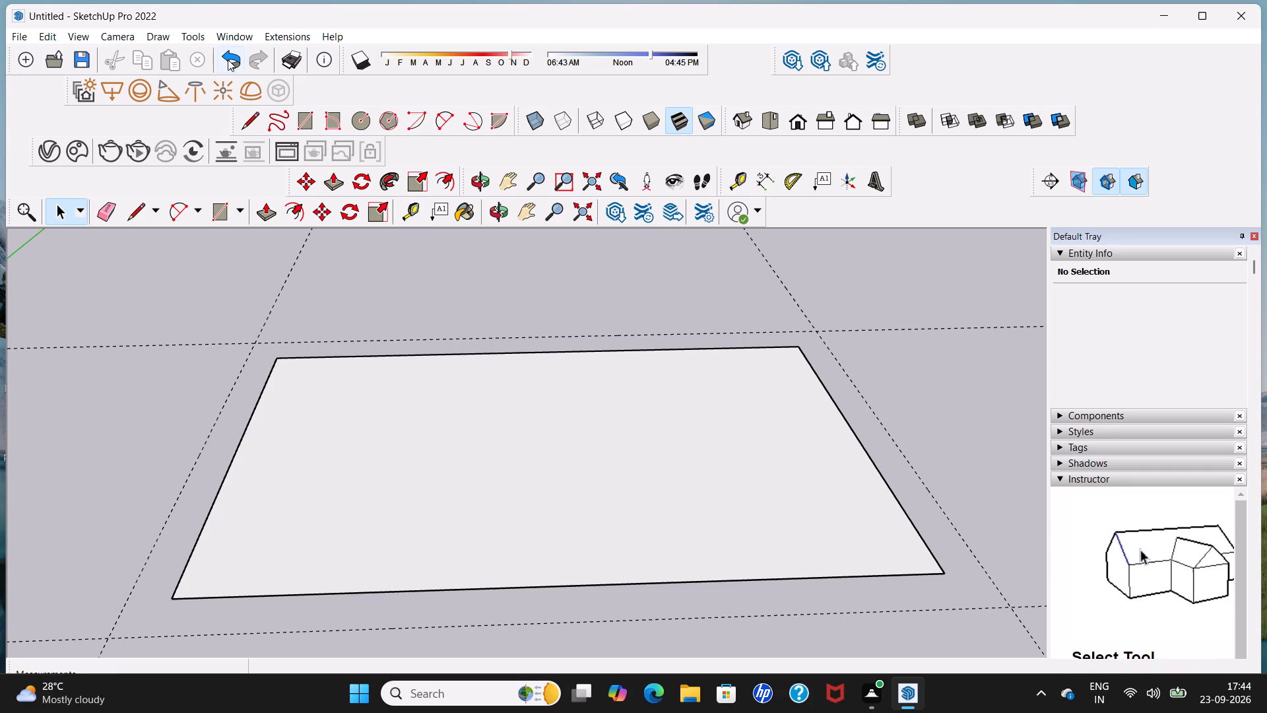
{"action": "left_click", "coordinate": [251, 126]}
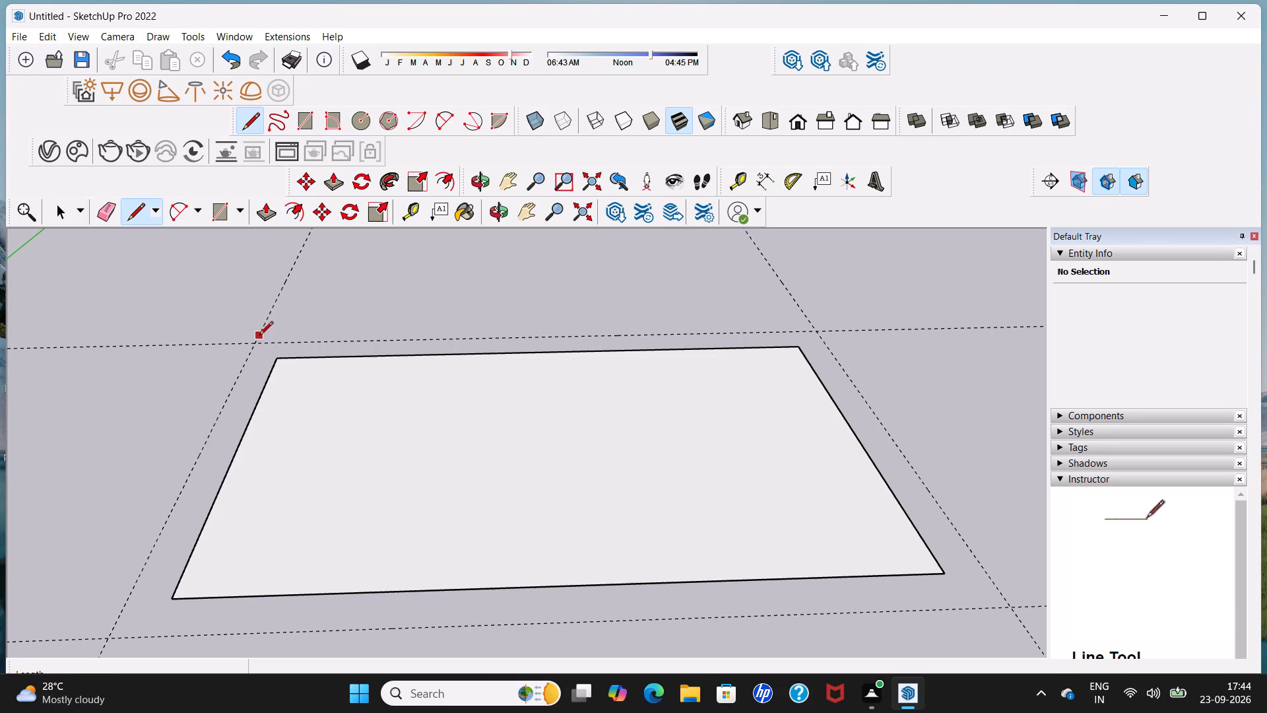
{"action": "left_click", "coordinate": [253, 342]}
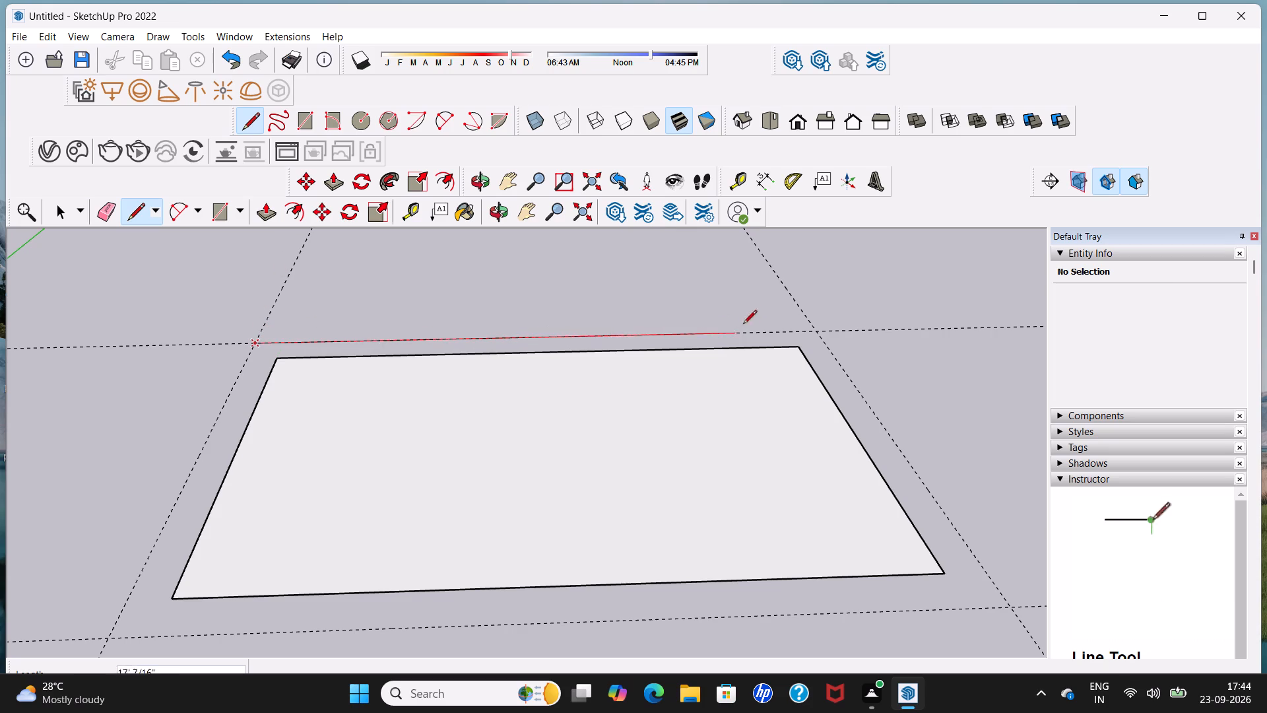
{"action": "left_click", "coordinate": [815, 327]}
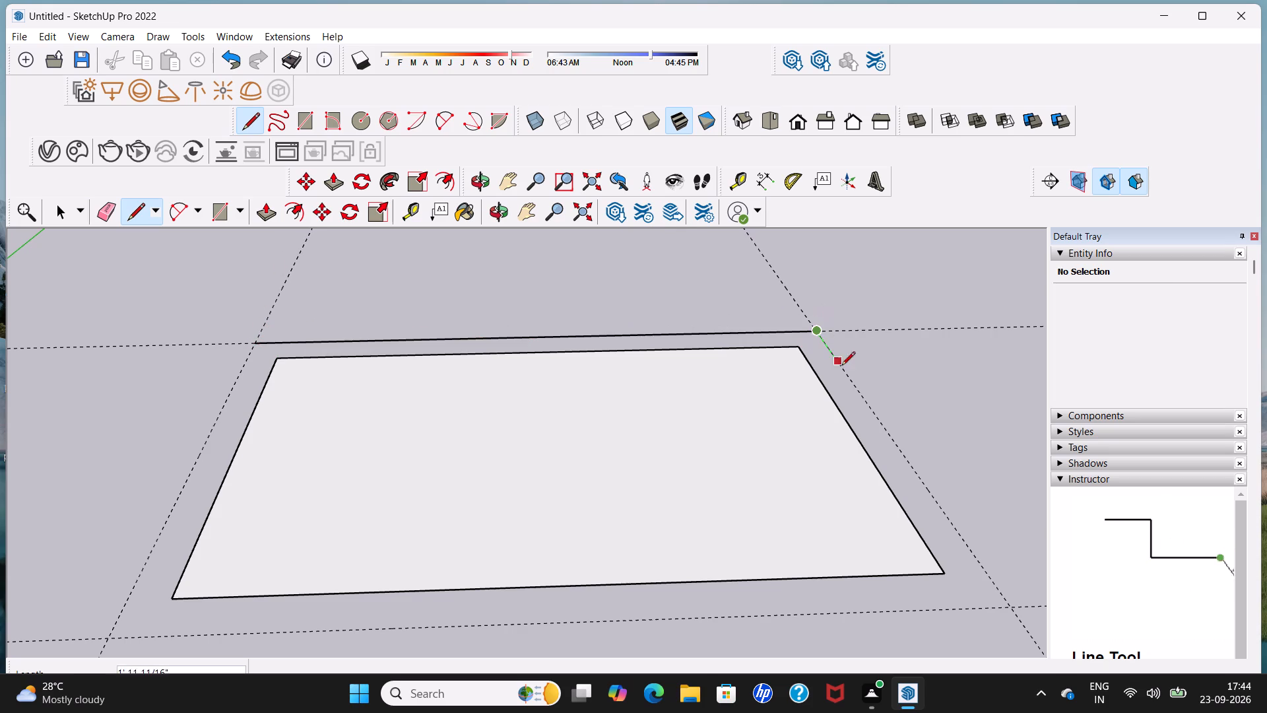
{"action": "left_click", "coordinate": [1009, 609]}
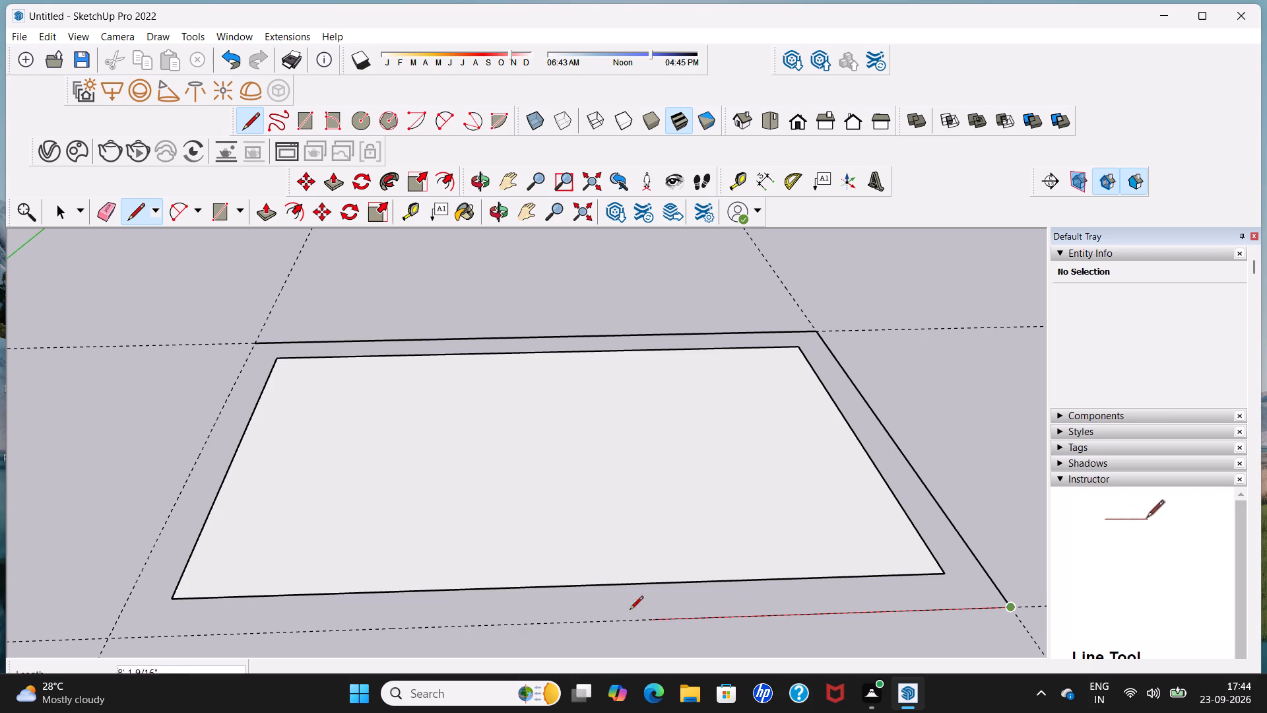
{"action": "left_click", "coordinate": [115, 634]}
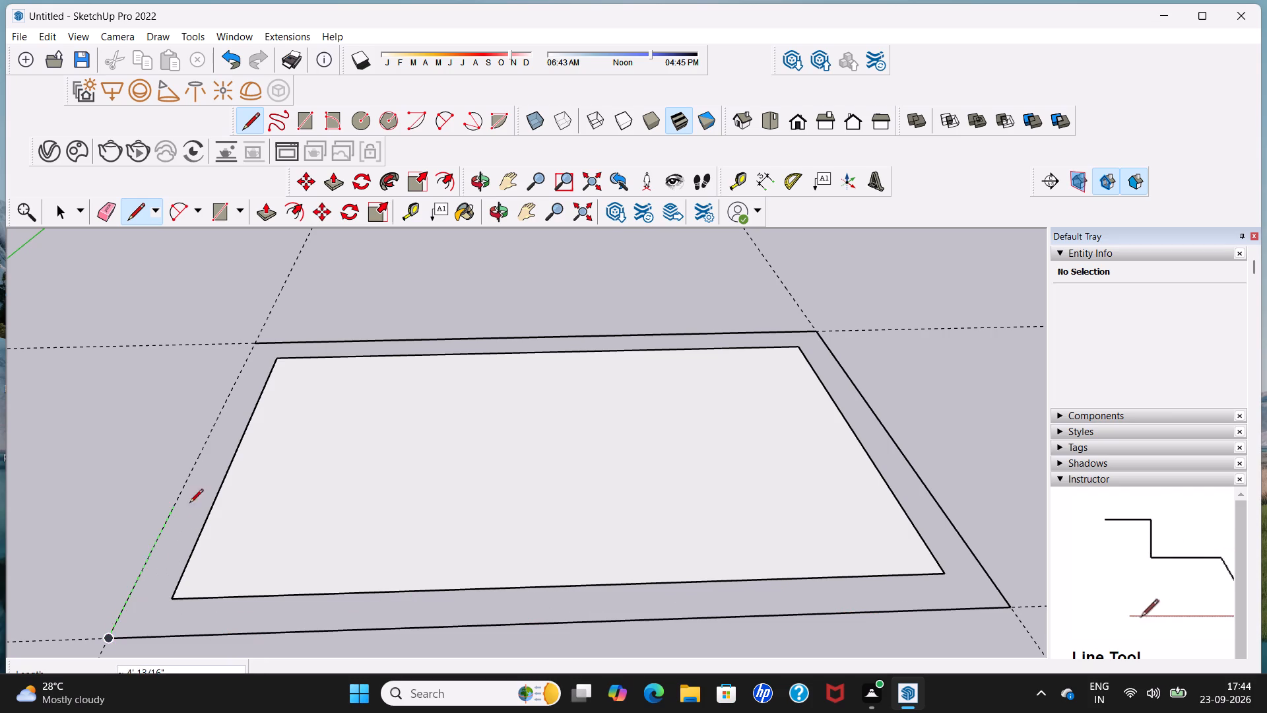
{"action": "left_click", "coordinate": [252, 342]}
{"action": "key", "text": "space"}
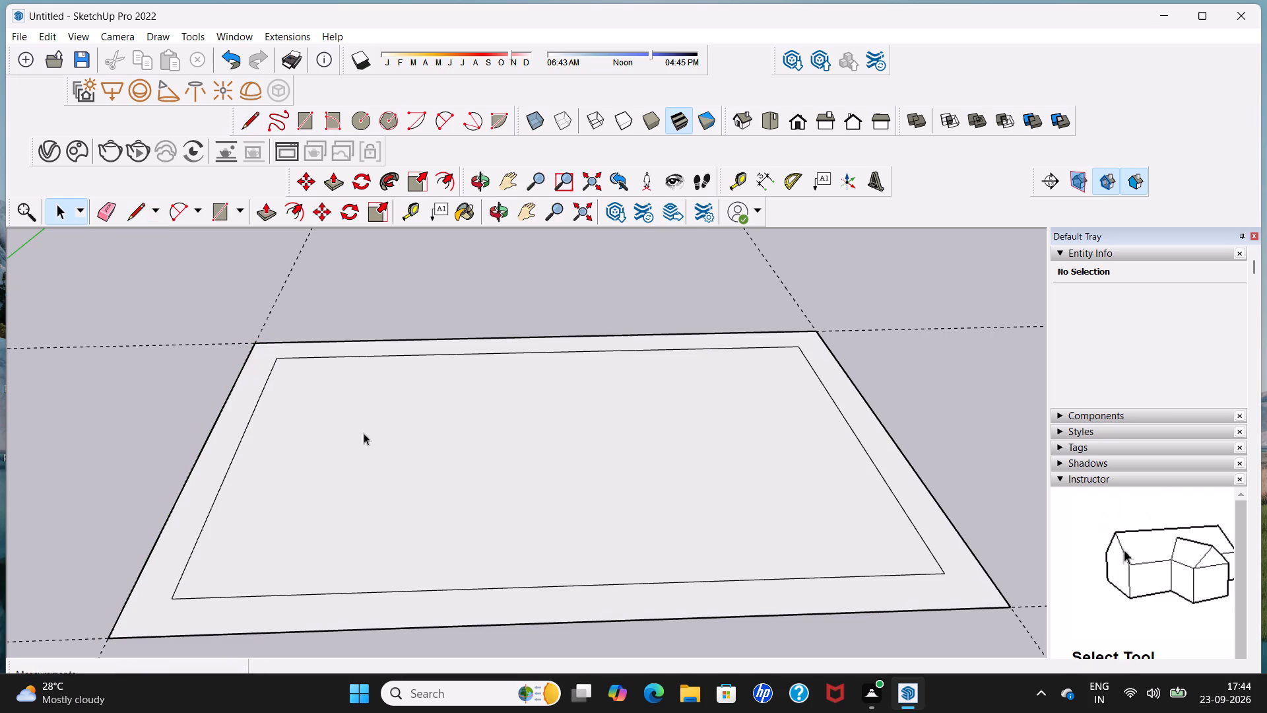
Push/Pull the inner 18' by 10' face up 10' to form a box.
{"action": "scroll", "coordinate": [388, 433], "scroll_direction": "down", "scroll_amount": 3}
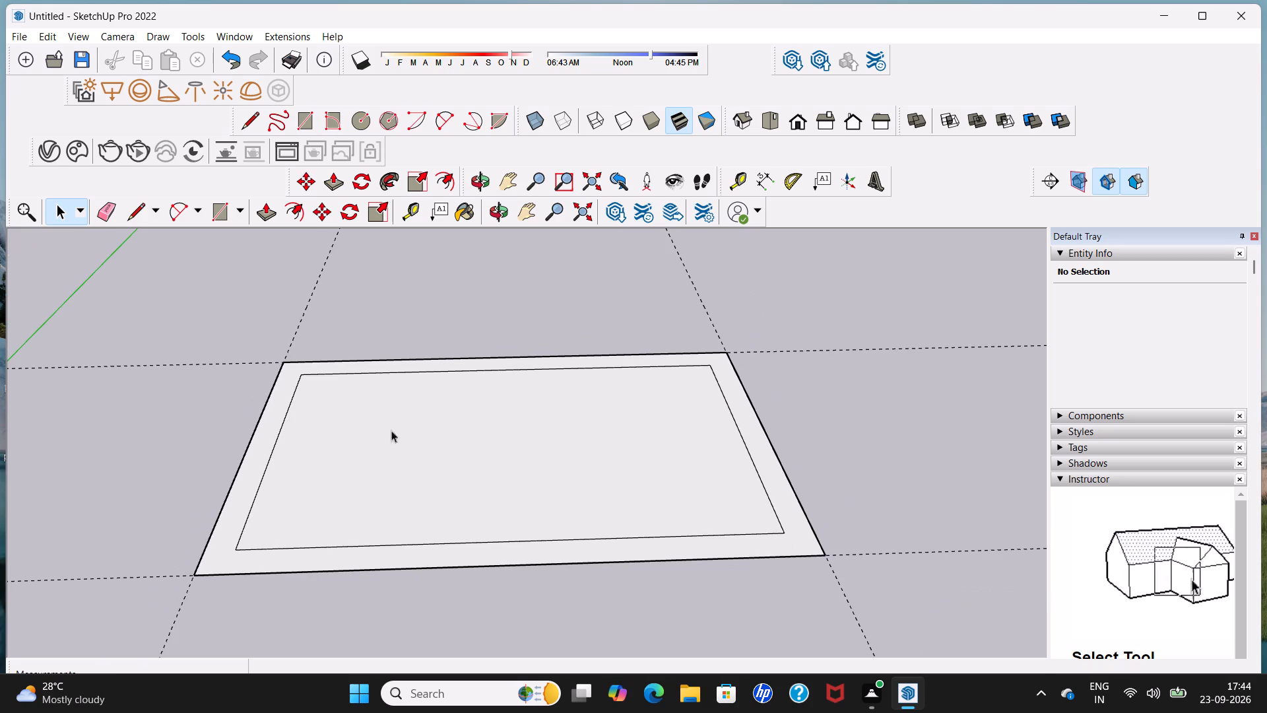
{"action": "left_click", "coordinate": [335, 185]}
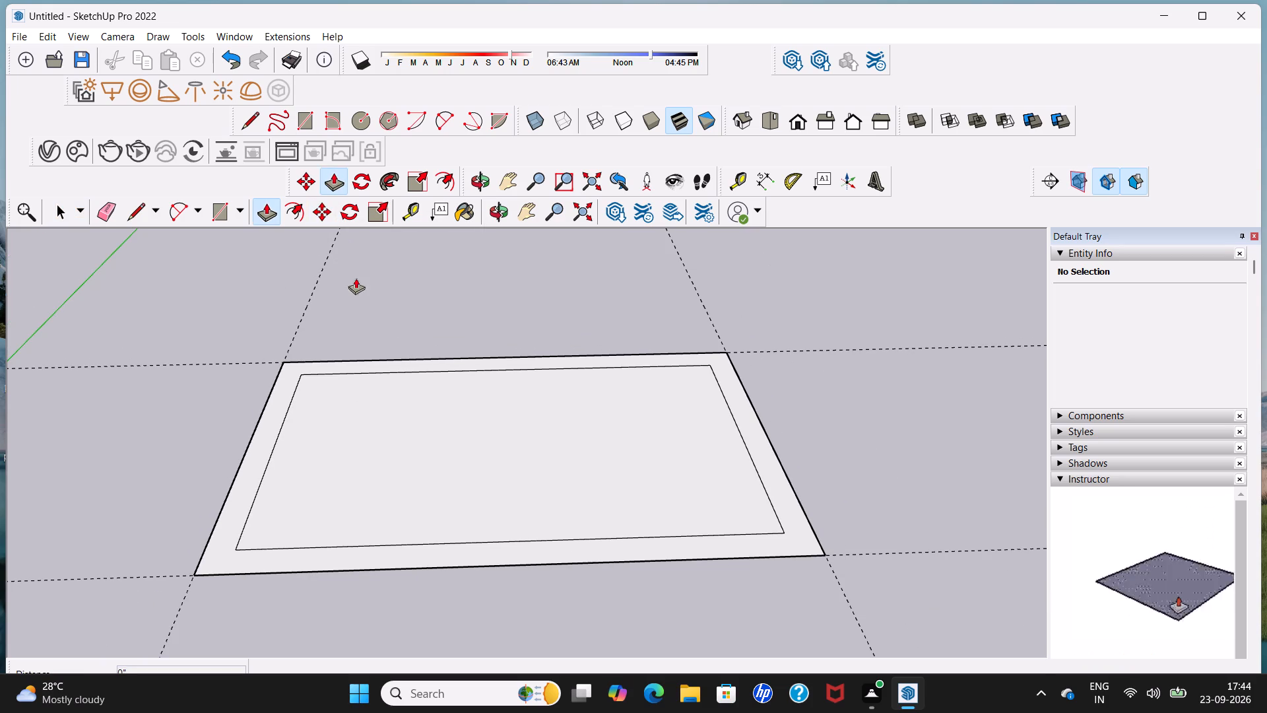
{"action": "left_click", "coordinate": [447, 468]}
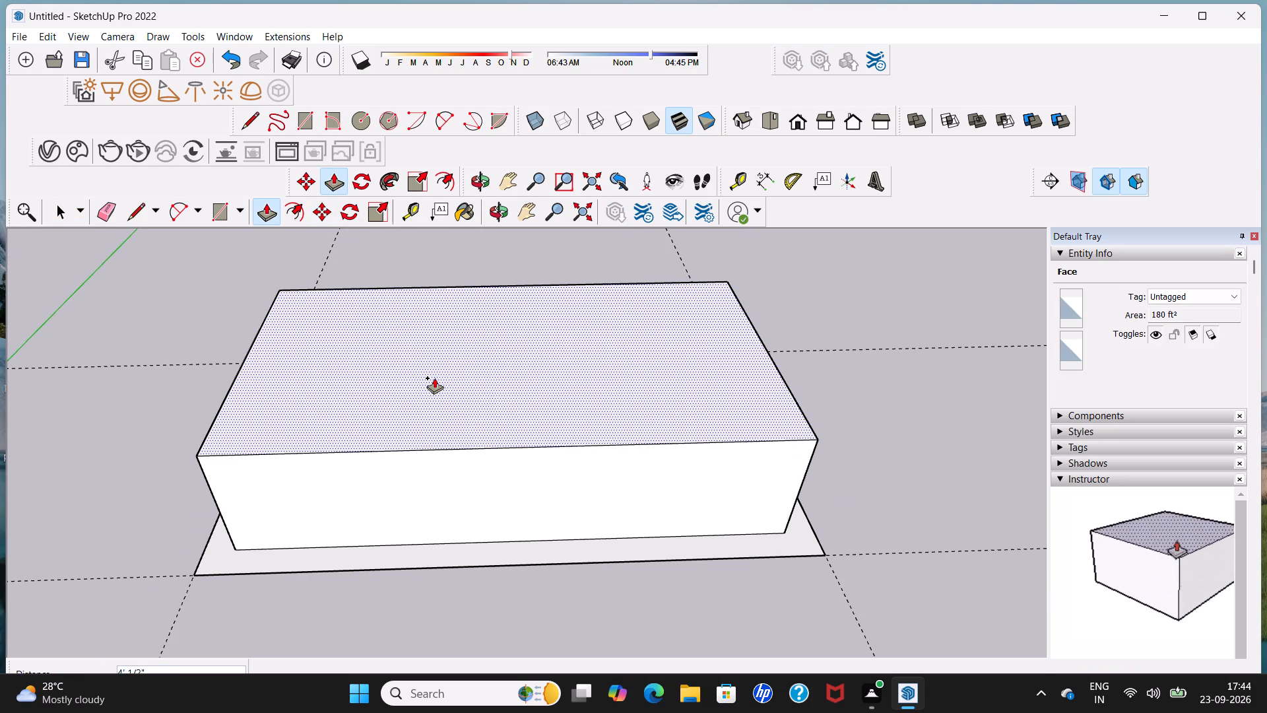
{"action": "type", "text": "10'"}
{"action": "key", "text": "Return"}
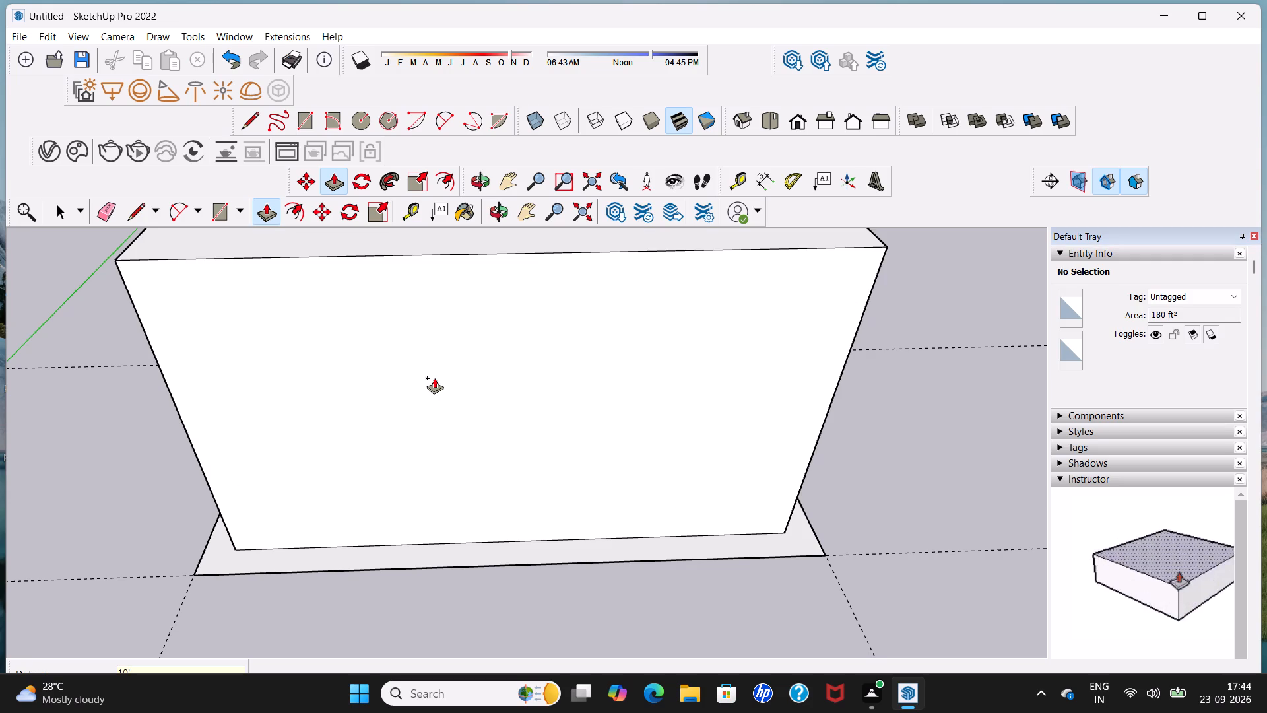
Erase all four guide lines around the box.
{"action": "scroll", "coordinate": [434, 396], "scroll_direction": "down", "scroll_amount": 8}
{"action": "middle_click_drag", "start_coordinate": [434, 396], "coordinate": [470, 304]}
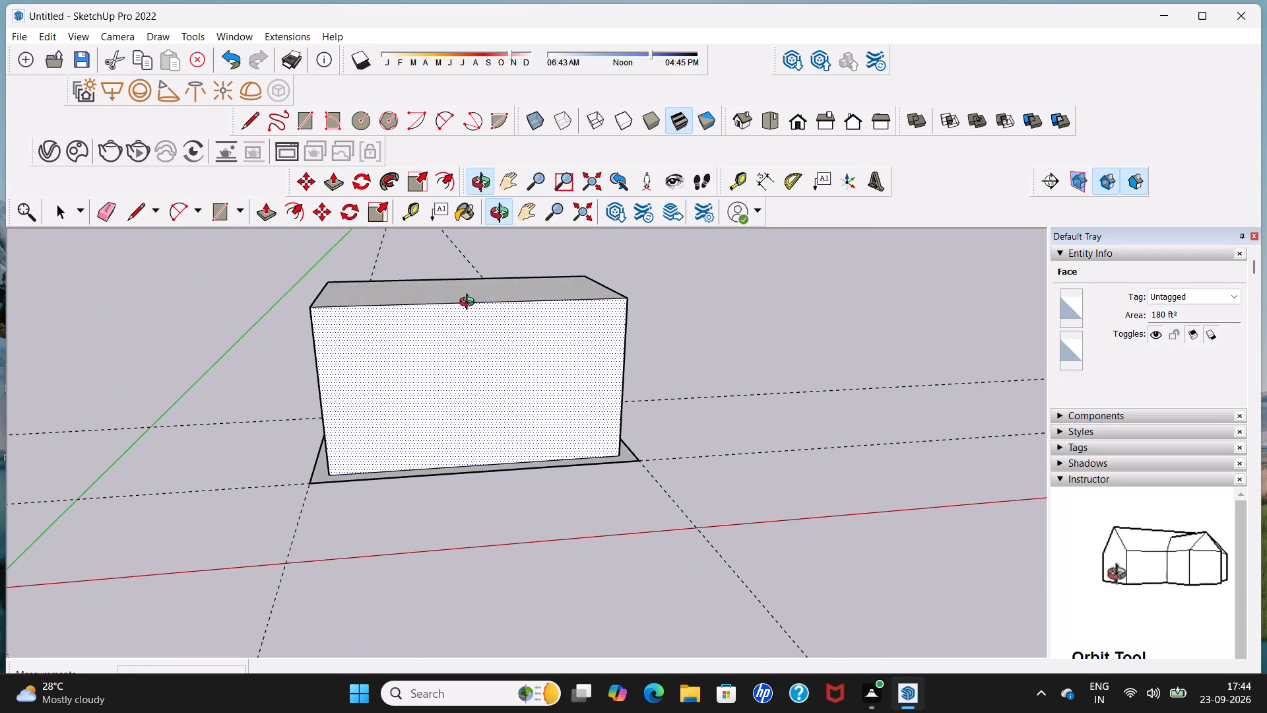
{"action": "middle_click_drag", "start_coordinate": [470, 304], "coordinate": [470, 302]}
{"action": "key", "text": "space"}
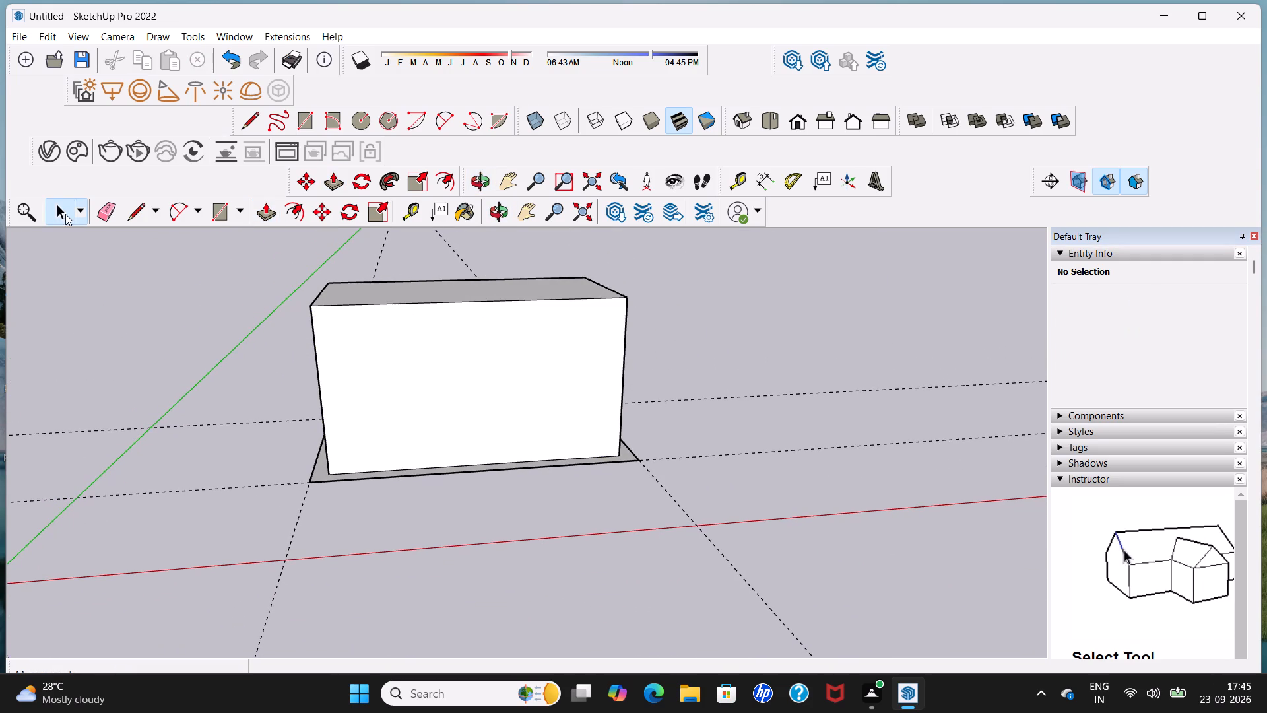
{"action": "left_click", "coordinate": [108, 215]}
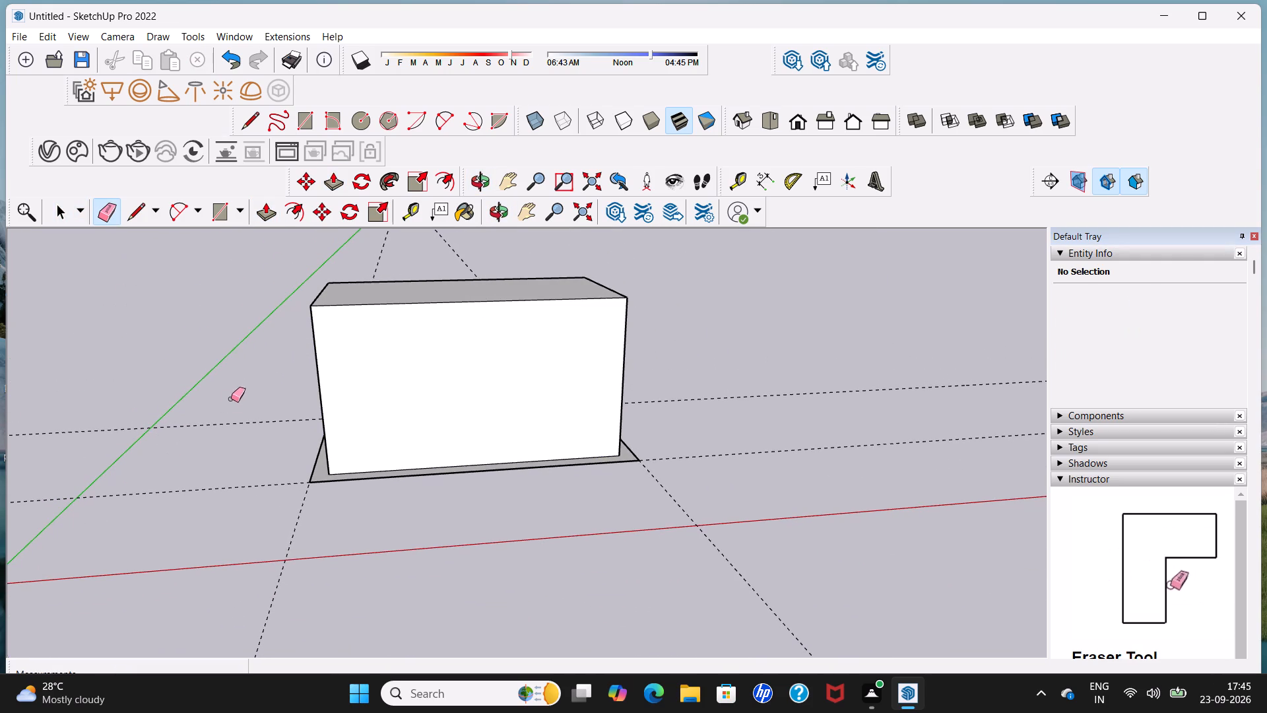
{"action": "left_click_drag", "start_coordinate": [234, 390], "coordinate": [747, 557]}
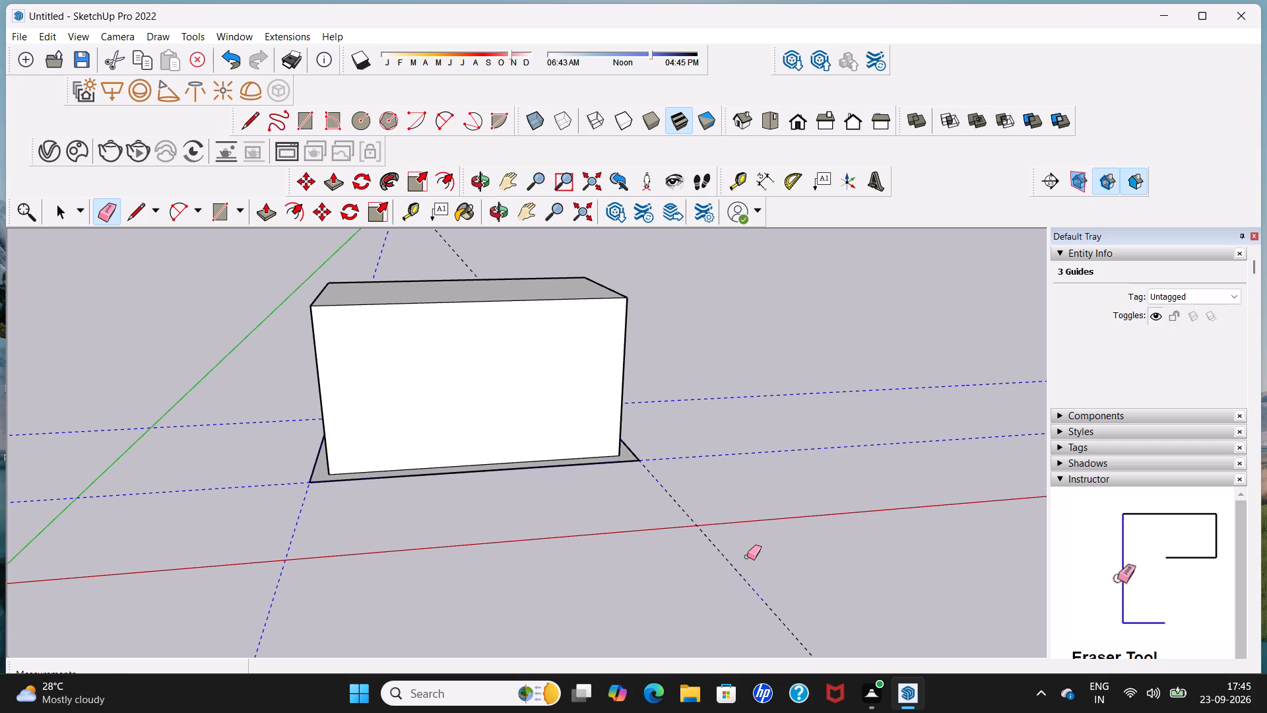
{"action": "left_click_drag", "start_coordinate": [747, 557], "coordinate": [757, 555]}
{"action": "key", "text": "space"}
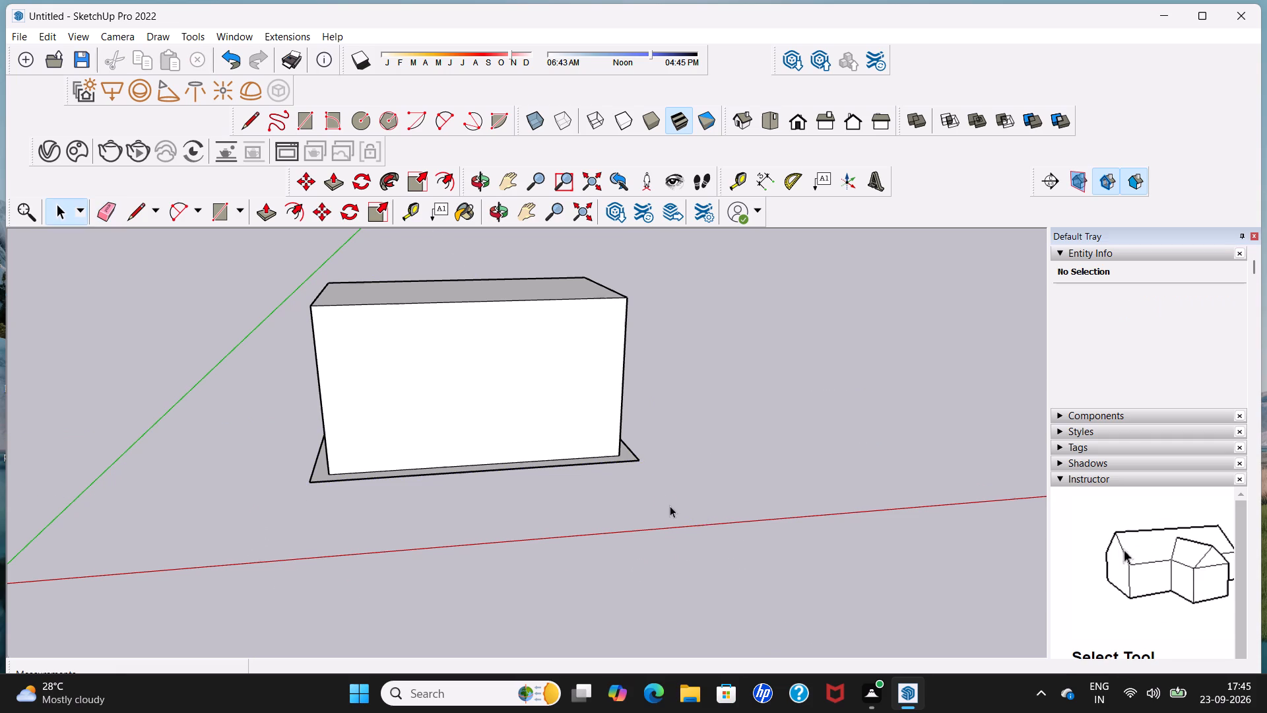
Delete the box's front 18' wall face to open up the interior.
{"action": "middle_click_drag", "start_coordinate": [670, 506], "coordinate": [540, 506]}
{"action": "middle_click_drag", "start_coordinate": [511, 474], "coordinate": [534, 437]}
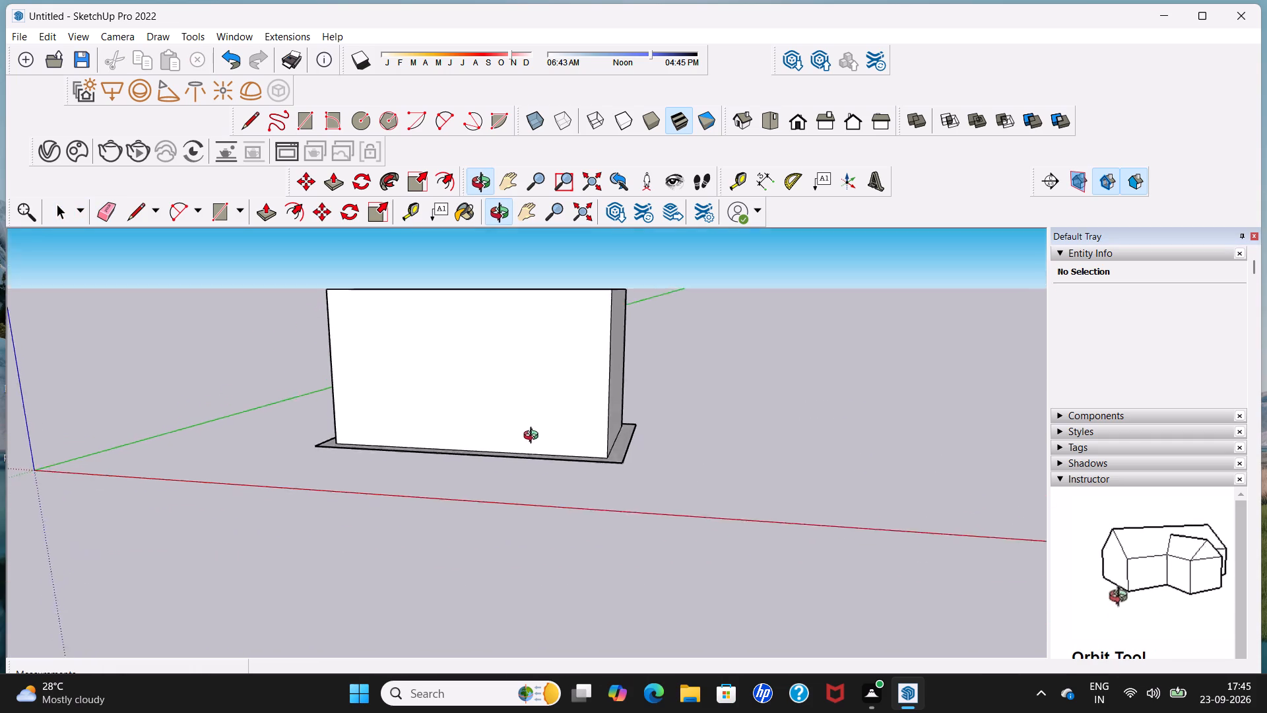
{"action": "middle_click_drag", "start_coordinate": [534, 437], "coordinate": [564, 372]}
{"action": "scroll", "coordinate": [504, 372], "scroll_direction": "up", "scroll_amount": 1}
{"action": "middle_click_drag", "start_coordinate": [504, 372], "coordinate": [511, 372], "text": "shift"}
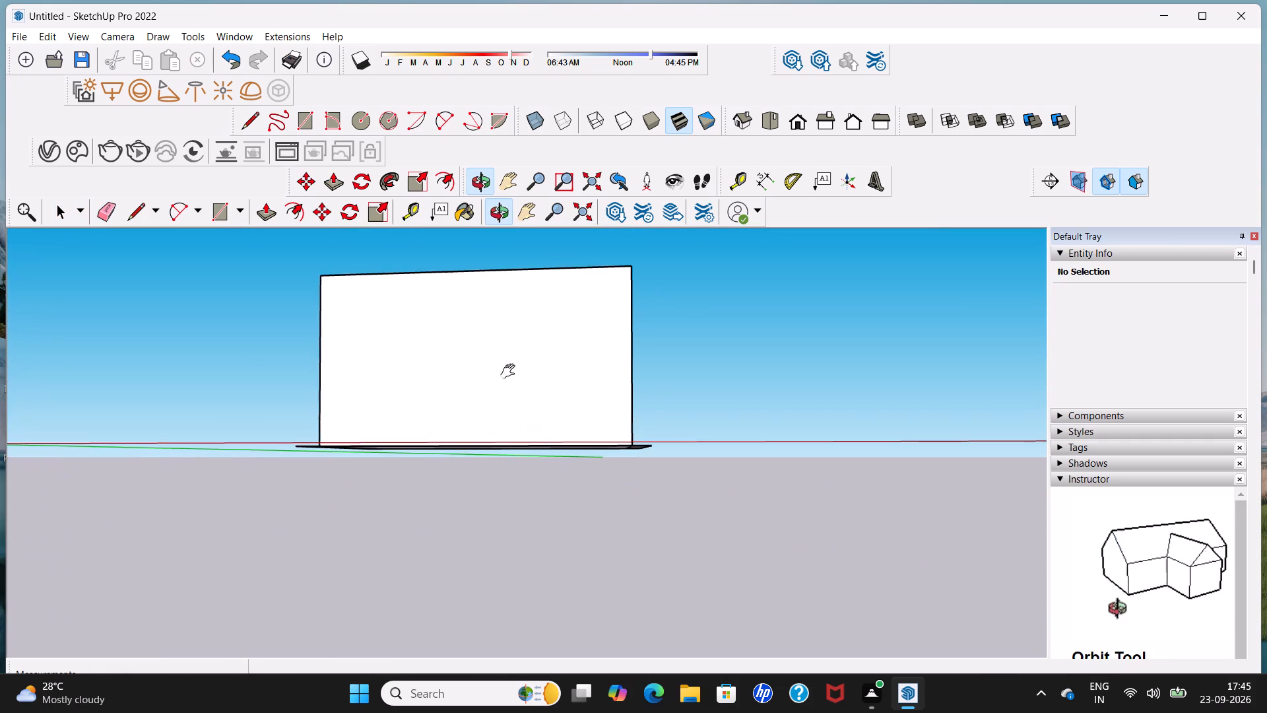
{"action": "middle_click_drag", "start_coordinate": [511, 372], "coordinate": [561, 589], "text": "shift"}
{"action": "middle_click_drag", "start_coordinate": [560, 551], "coordinate": [562, 513]}
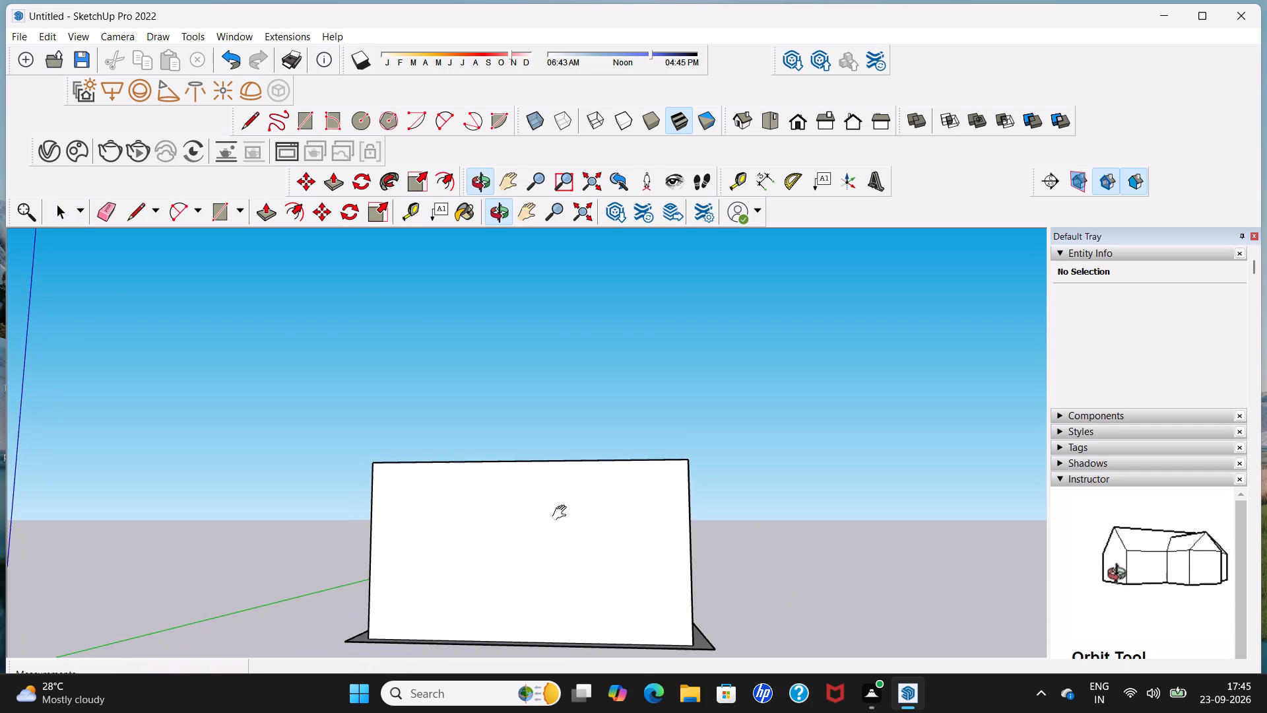
{"action": "middle_click_drag", "start_coordinate": [562, 513], "coordinate": [562, 498]}
{"action": "middle_click_drag", "start_coordinate": [561, 495], "coordinate": [561, 592]}
{"action": "scroll", "coordinate": [568, 581], "scroll_direction": "up", "scroll_amount": 2}
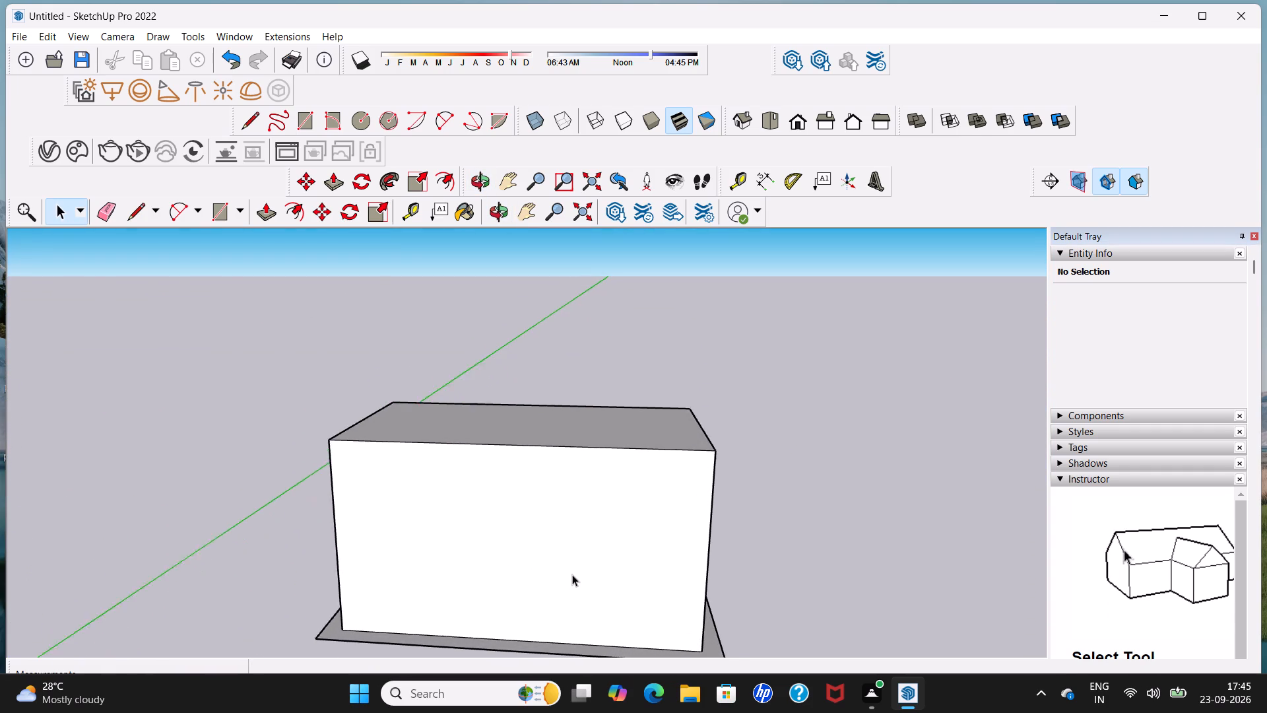
{"action": "scroll", "coordinate": [572, 574], "scroll_direction": "up", "scroll_amount": 1}
{"action": "left_click", "coordinate": [572, 566]}
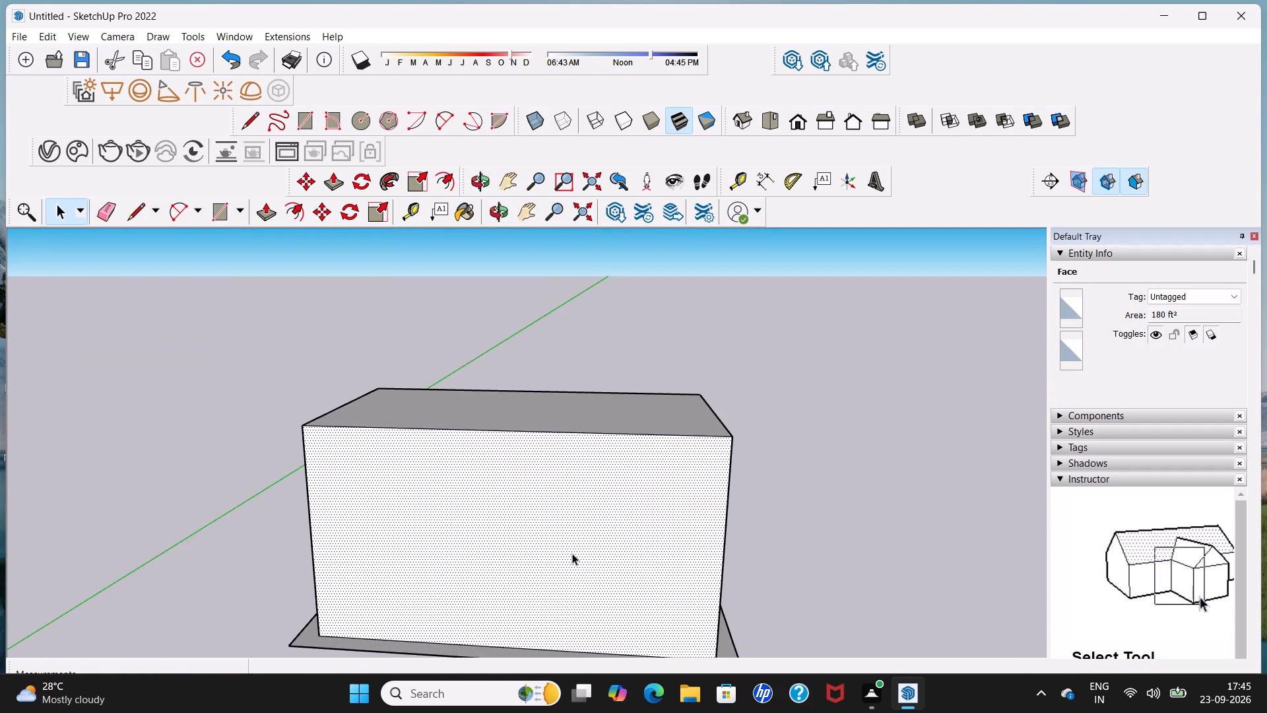
{"action": "key", "text": "Delete"}
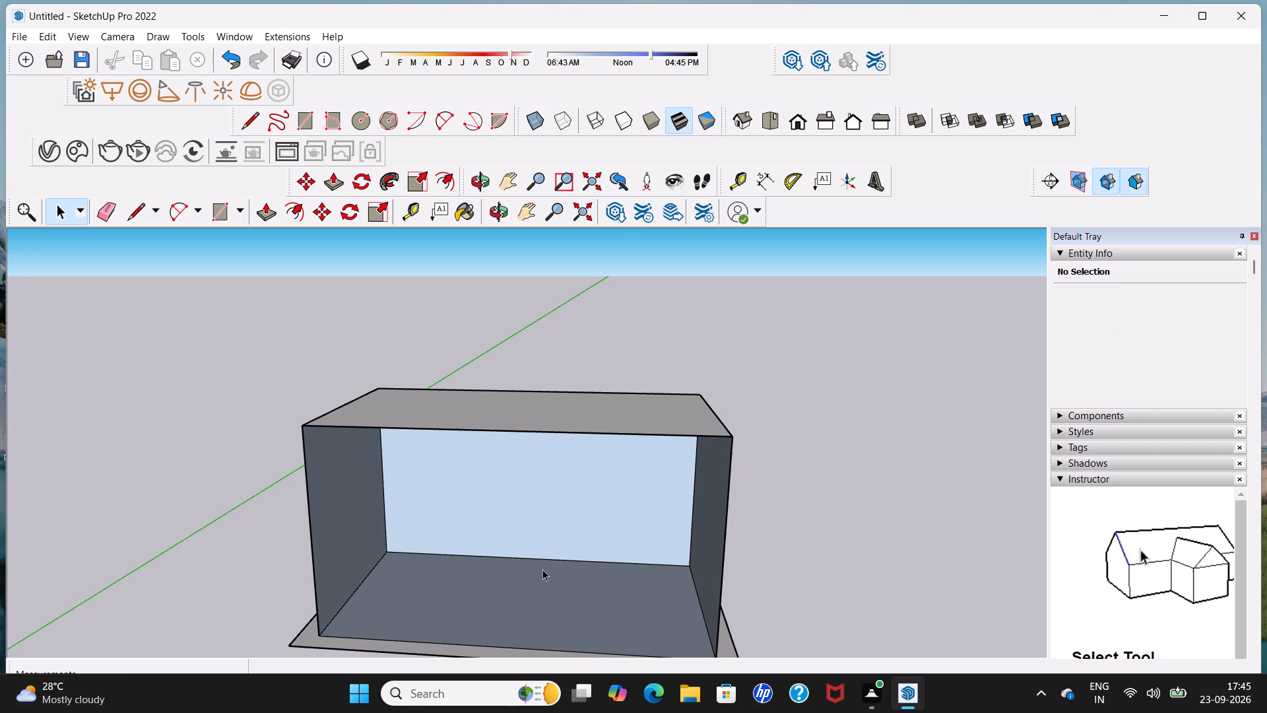
Draw an 8' line along the back wall's top edge, starting from its upper left corner.
{"action": "scroll", "coordinate": [542, 570], "scroll_direction": "up", "scroll_amount": 1}
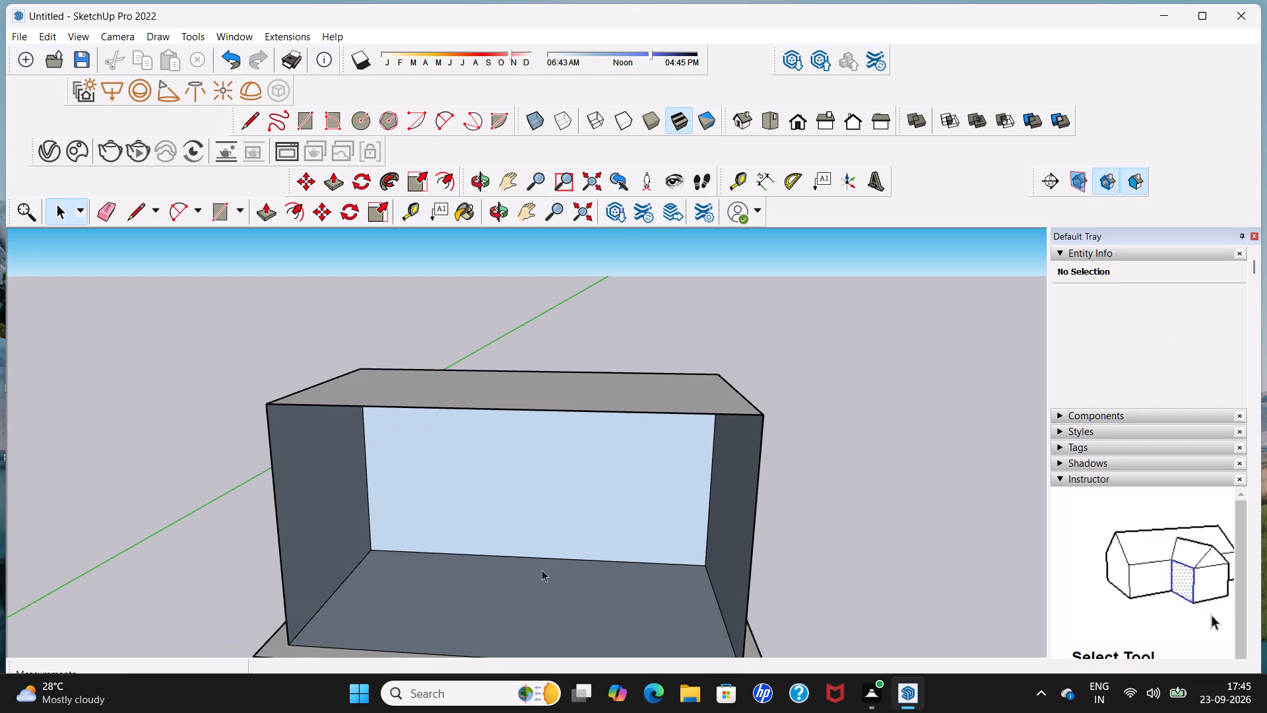
{"action": "middle_click_drag", "start_coordinate": [542, 570], "coordinate": [601, 511]}
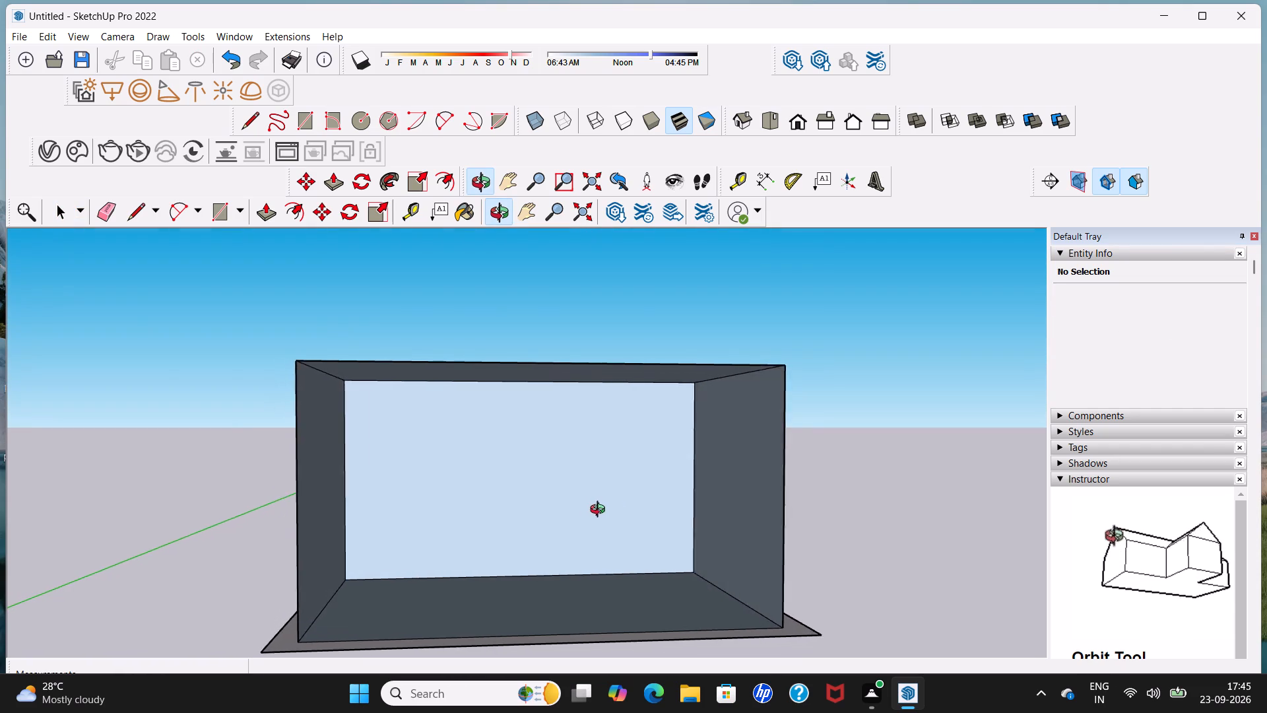
{"action": "middle_click_drag", "start_coordinate": [601, 511], "coordinate": [595, 522]}
{"action": "scroll", "coordinate": [554, 516], "scroll_direction": "up", "scroll_amount": 3}
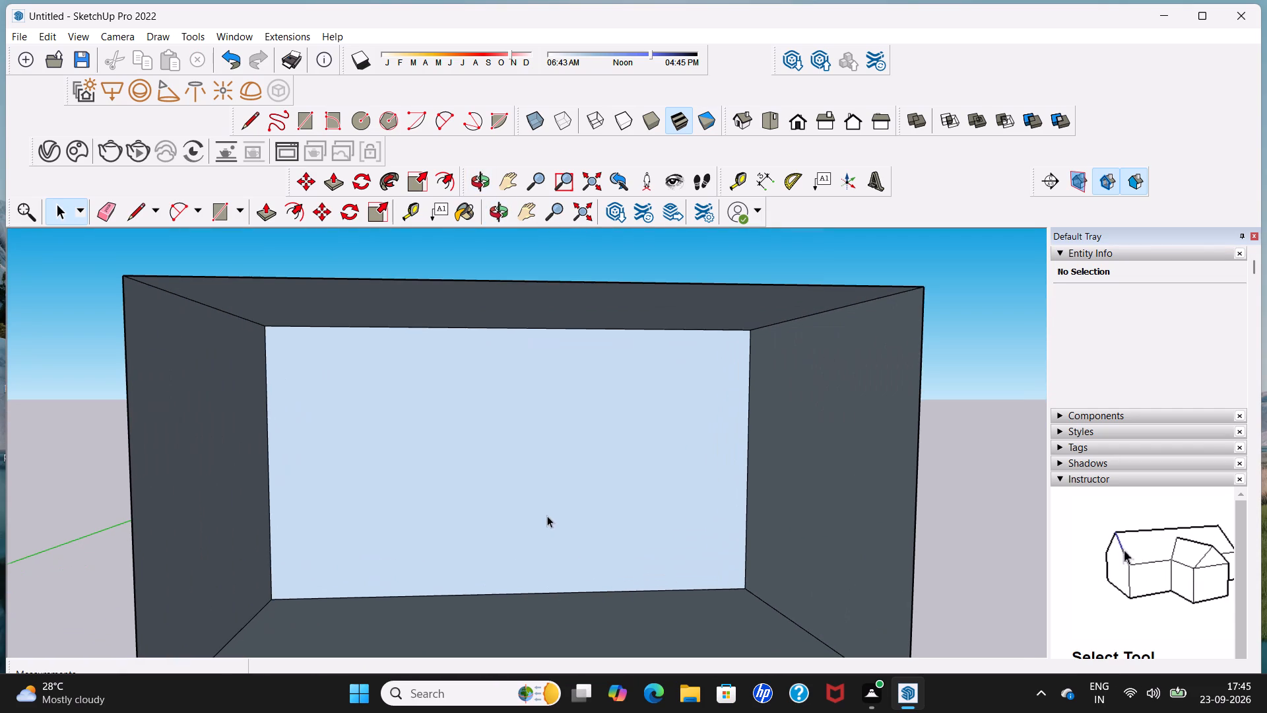
{"action": "left_click", "coordinate": [247, 121]}
{"action": "scroll", "coordinate": [278, 334], "scroll_direction": "up", "scroll_amount": 4}
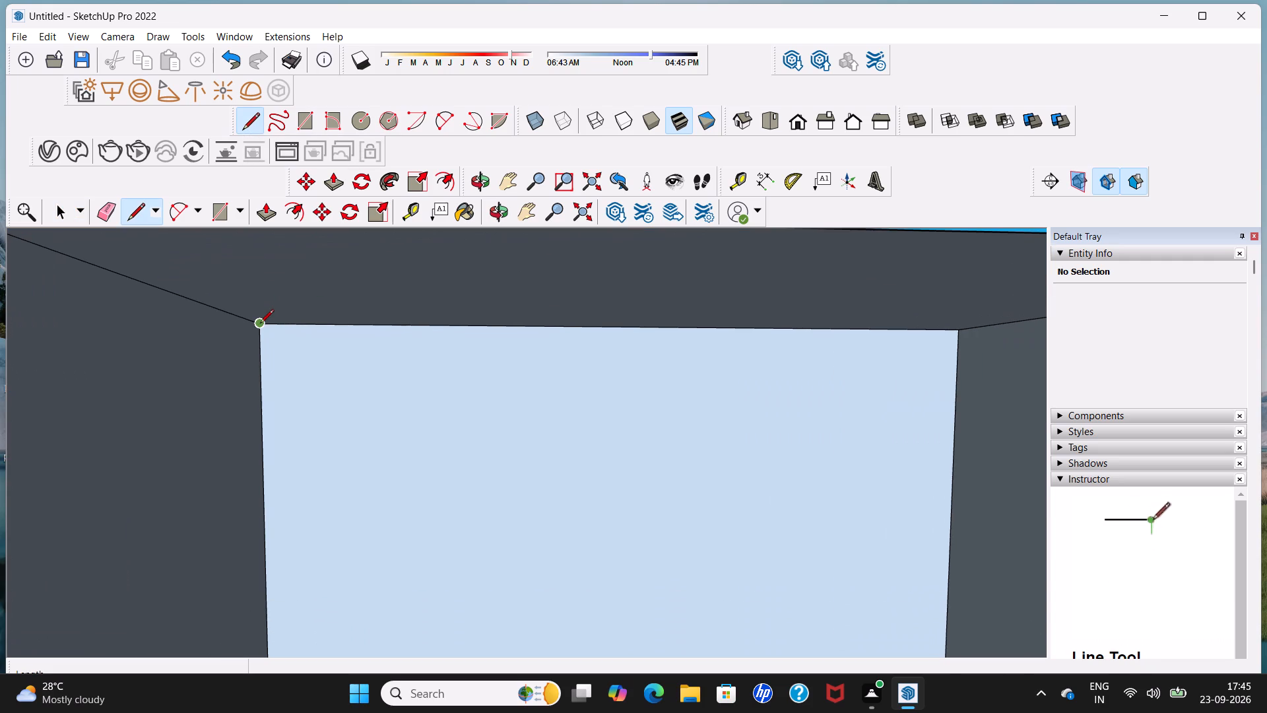
{"action": "left_click_drag", "start_coordinate": [260, 324], "coordinate": [266, 322]}
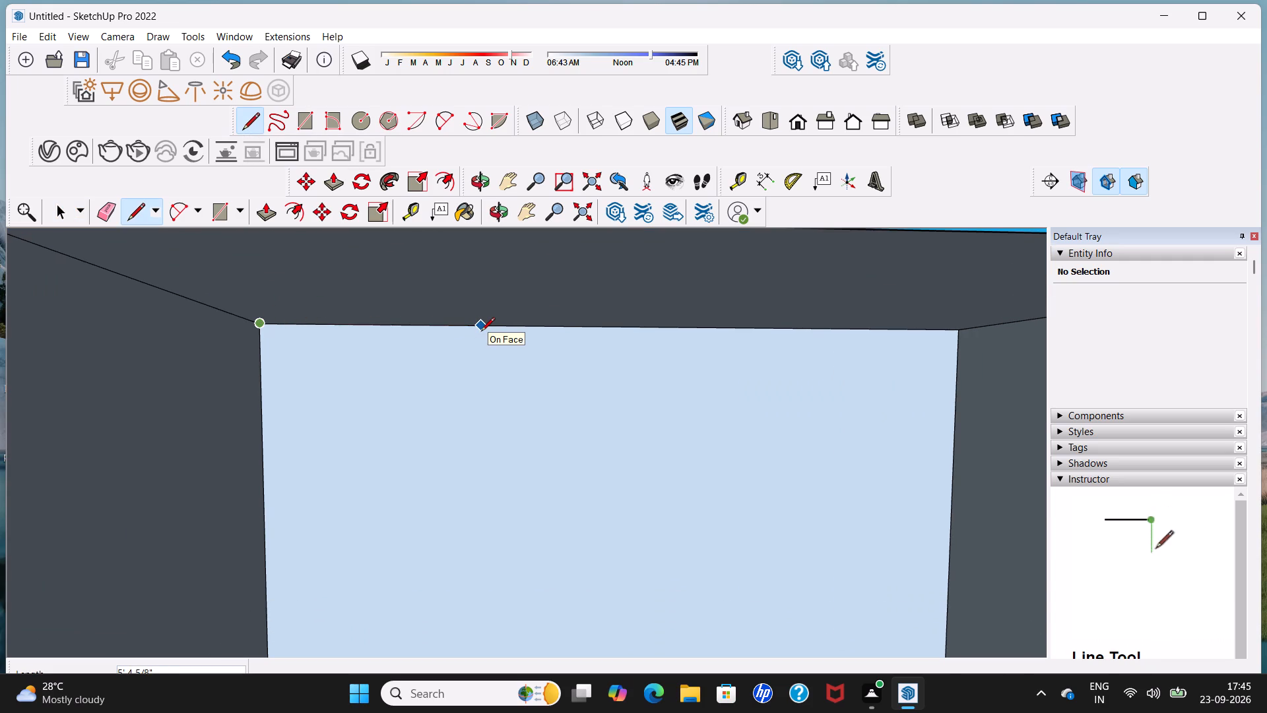
{"action": "type", "text": "8'"}
{"action": "key", "text": "Return"}
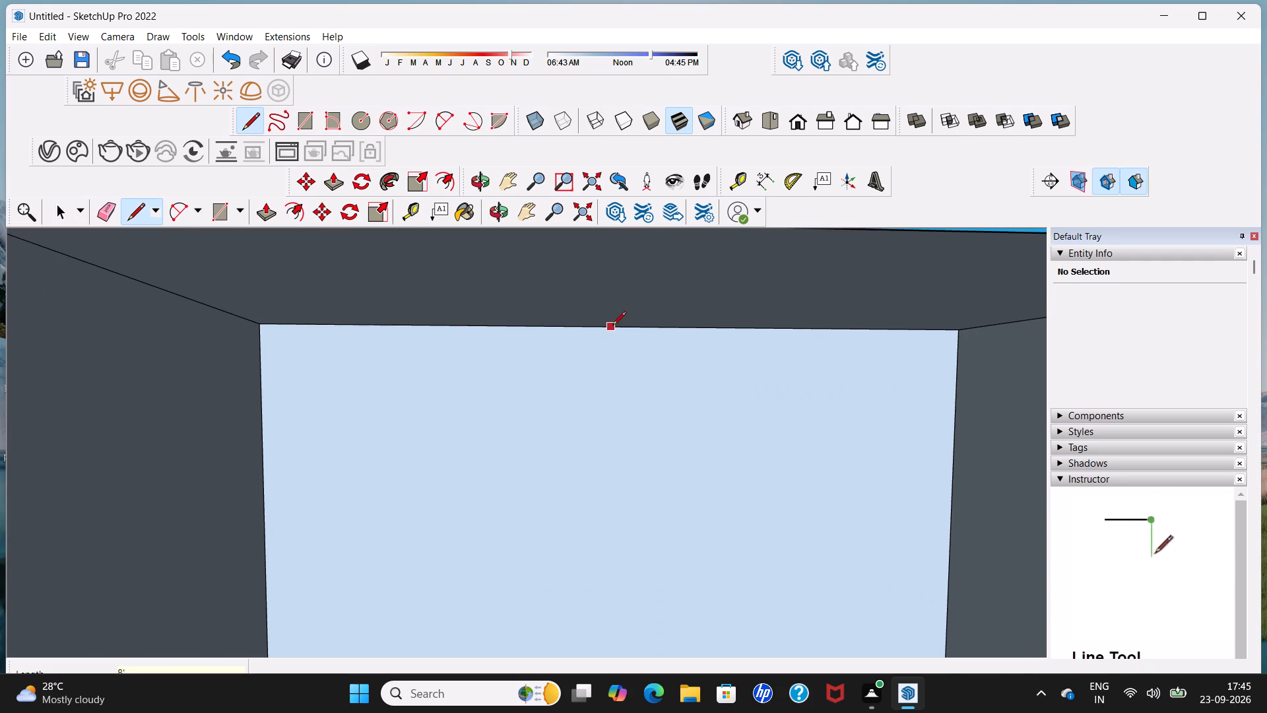
Draw a vertical 10' line down the back wall from the 8' point to the floor edge.
{"action": "left_click", "coordinate": [584, 329]}
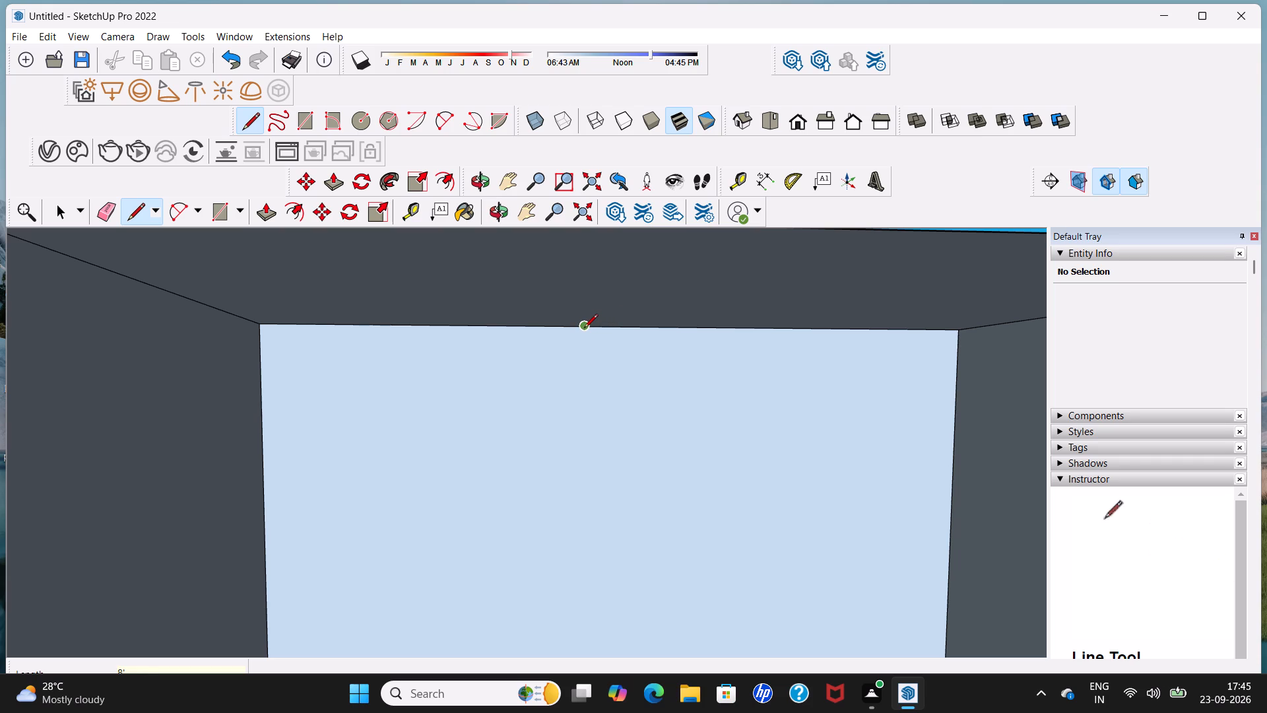
{"action": "scroll", "coordinate": [584, 344], "scroll_direction": "down", "scroll_amount": 9}
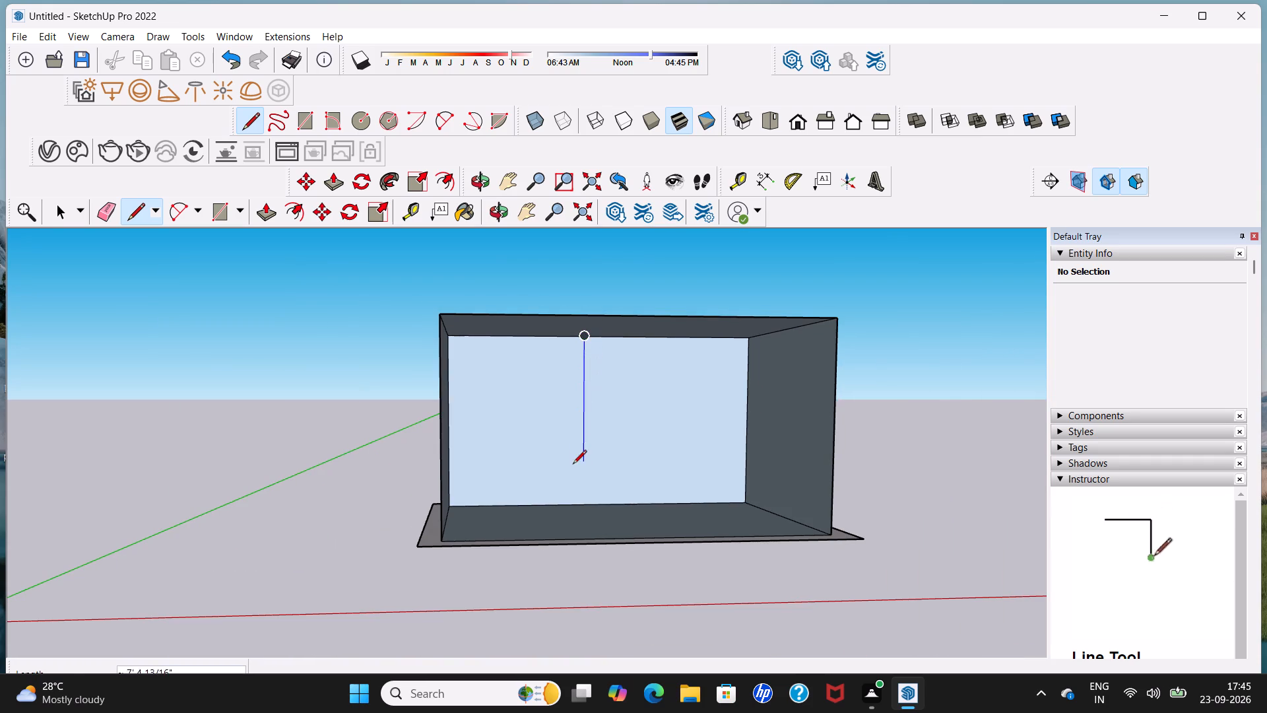
{"action": "scroll", "coordinate": [574, 466], "scroll_direction": "up", "scroll_amount": 6}
{"action": "scroll", "coordinate": [601, 519], "scroll_direction": "up", "scroll_amount": 3}
{"action": "left_click", "coordinate": [595, 537]}
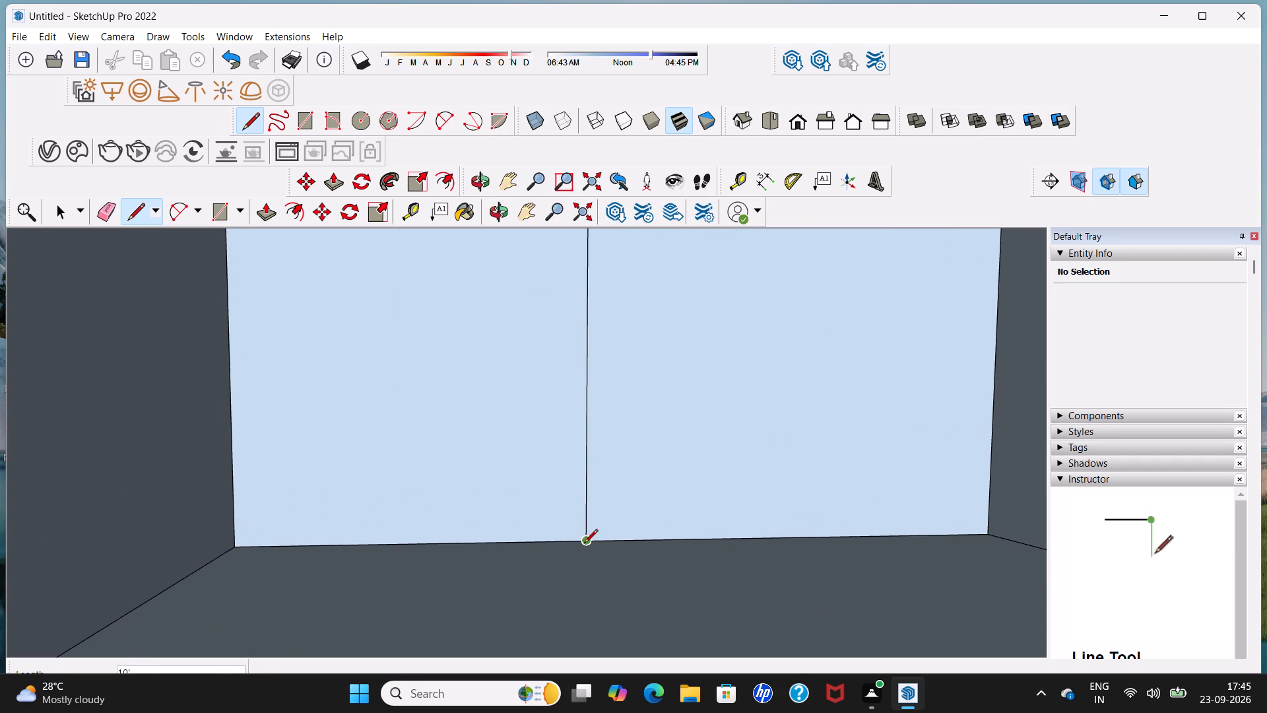
Draw a 10' line across the floor from the foot of the vertical line to the open front edge.
{"action": "left_click", "coordinate": [584, 544]}
{"action": "scroll", "coordinate": [574, 647], "scroll_direction": "down", "scroll_amount": 11}
{"action": "middle_click_drag", "start_coordinate": [574, 631], "coordinate": [597, 539]}
{"action": "scroll", "coordinate": [574, 631], "scroll_direction": "down", "scroll_amount": 1}
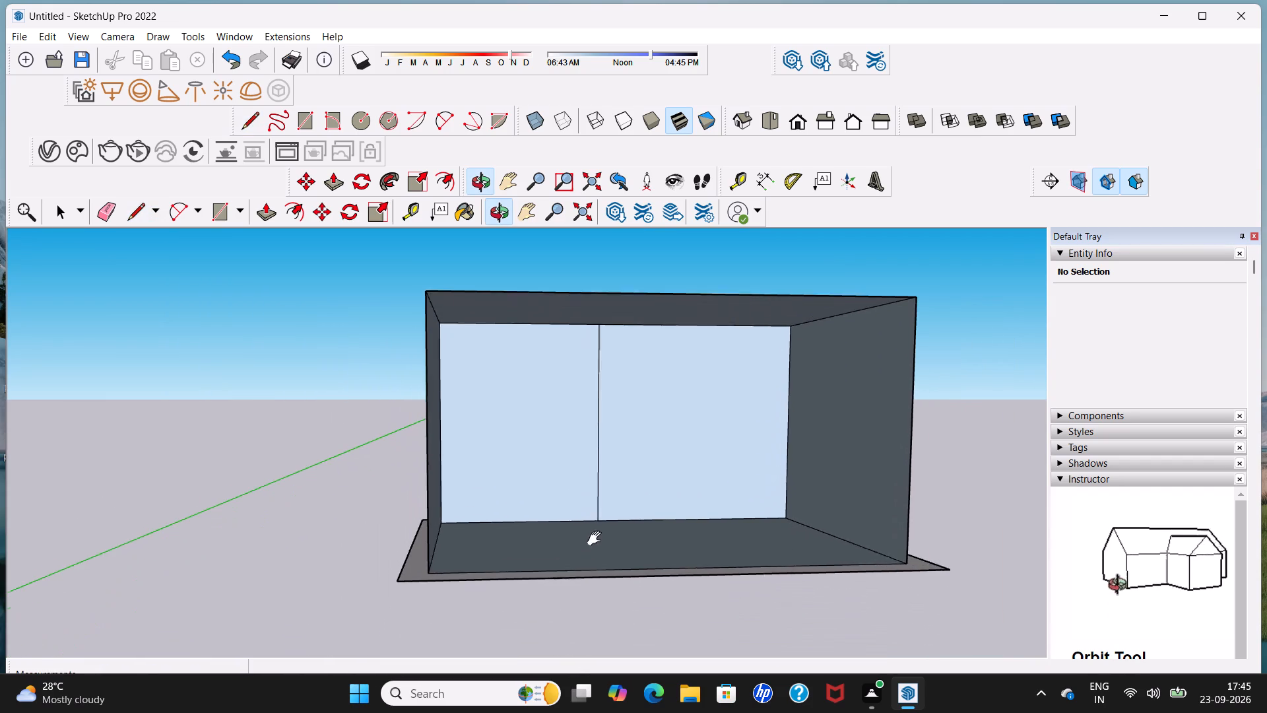
{"action": "middle_click_drag", "start_coordinate": [597, 539], "coordinate": [598, 536]}
{"action": "middle_click_drag", "start_coordinate": [608, 555], "coordinate": [599, 605]}
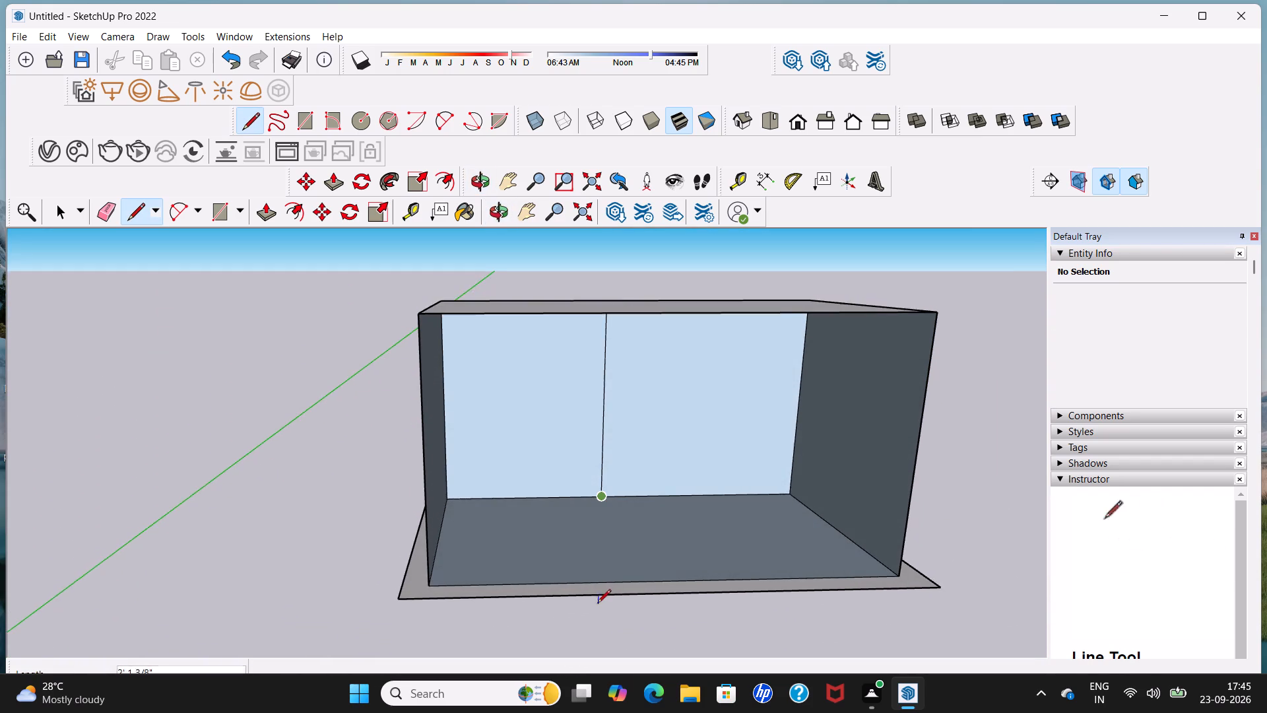
{"action": "scroll", "coordinate": [591, 597], "scroll_direction": "up", "scroll_amount": 2}
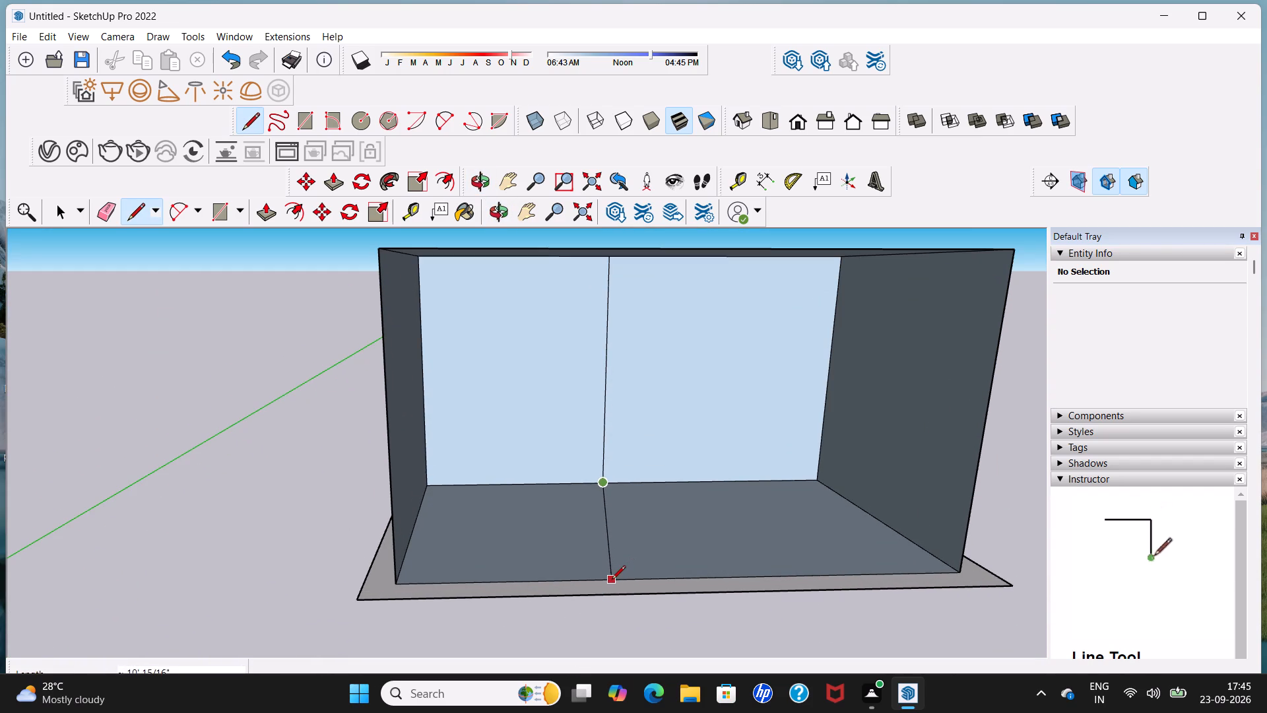
{"action": "left_click", "coordinate": [657, 579]}
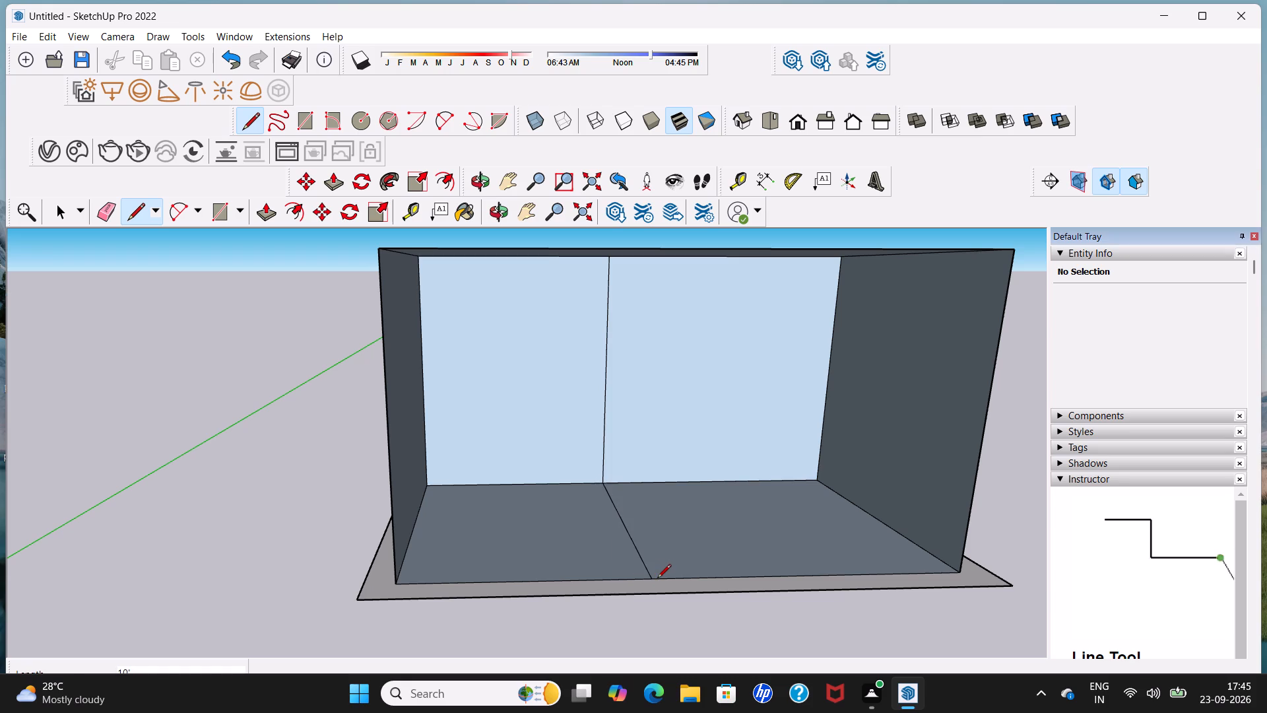
Draw a 10' line across the ceiling from the top of the back wall's dividing line to the front edge.
{"action": "scroll", "coordinate": [654, 568], "scroll_direction": "up", "scroll_amount": 1}
{"action": "middle_click_drag", "start_coordinate": [654, 568], "coordinate": [651, 447]}
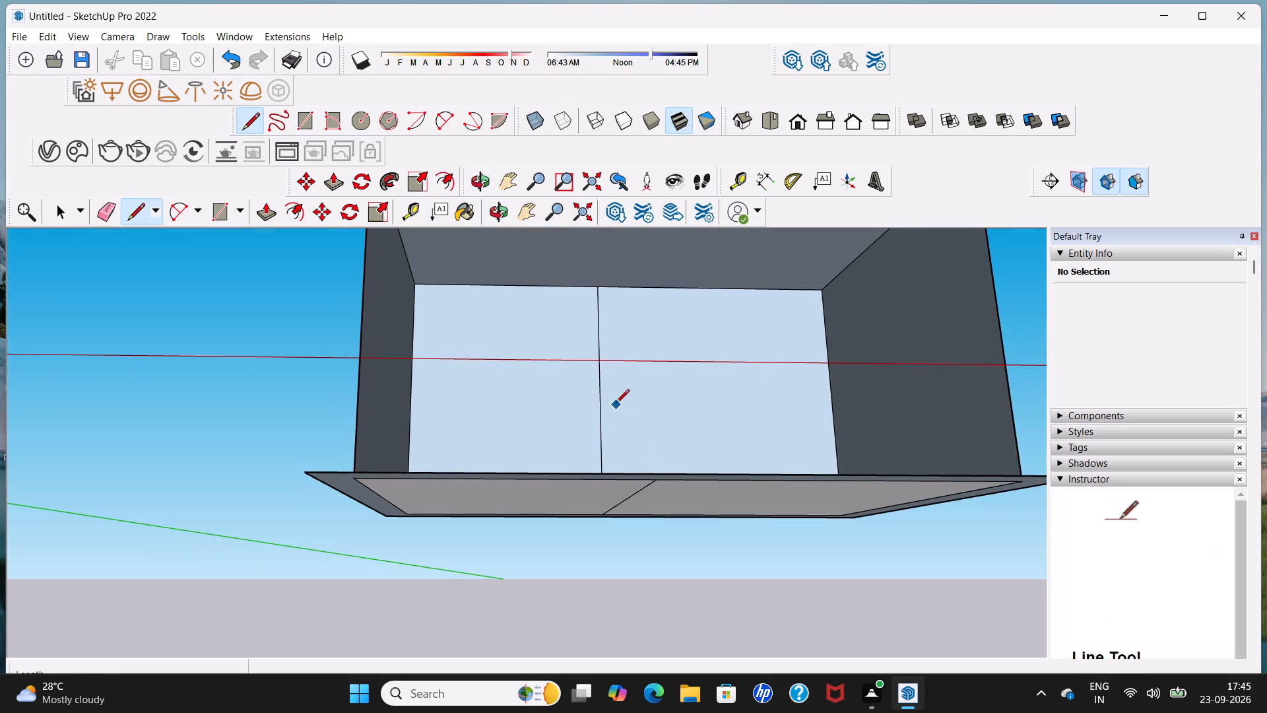
{"action": "middle_click_drag", "start_coordinate": [616, 403], "coordinate": [587, 601]}
{"action": "scroll", "coordinate": [566, 538], "scroll_direction": "up", "scroll_amount": 2}
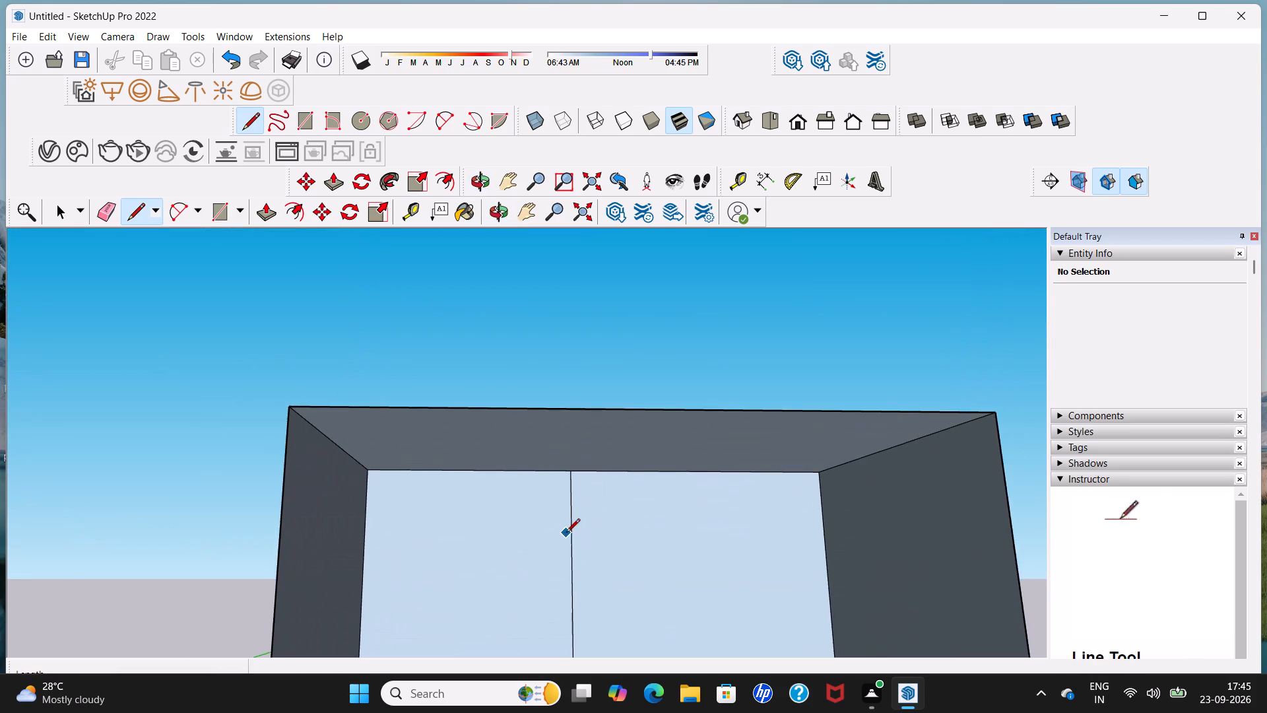
{"action": "middle_click_drag", "start_coordinate": [566, 512], "coordinate": [585, 455]}
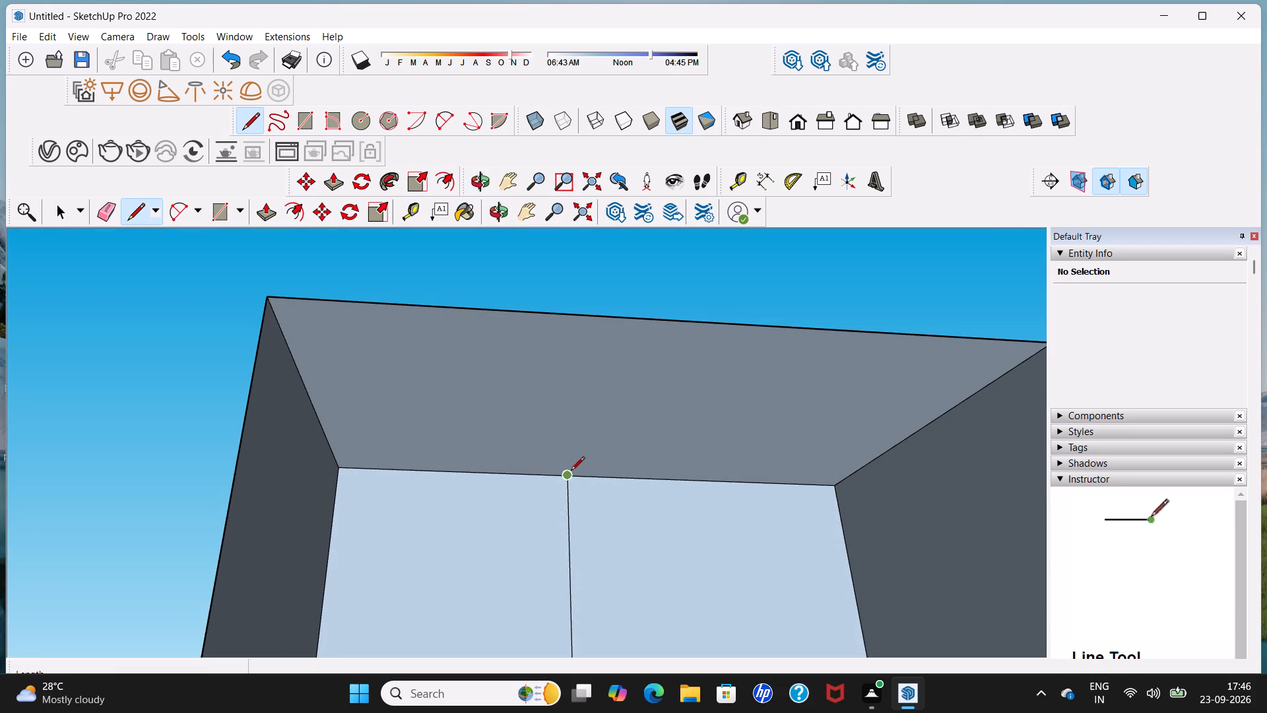
{"action": "left_click", "coordinate": [569, 479]}
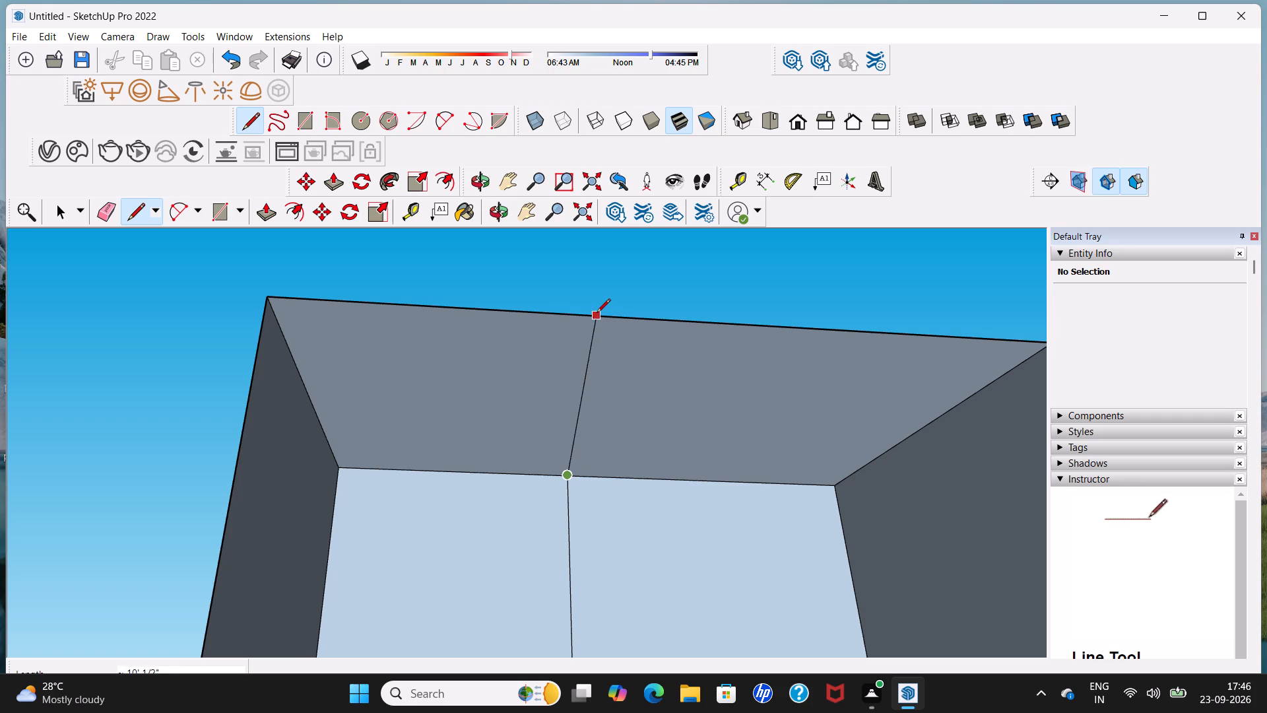
{"action": "left_click", "coordinate": [641, 323]}
{"action": "key", "text": "space"}
Draw an 8' line along the front floor edge from the left corner to the floor dividing line, closing the front face.
{"action": "scroll", "coordinate": [633, 339], "scroll_direction": "down", "scroll_amount": 6}
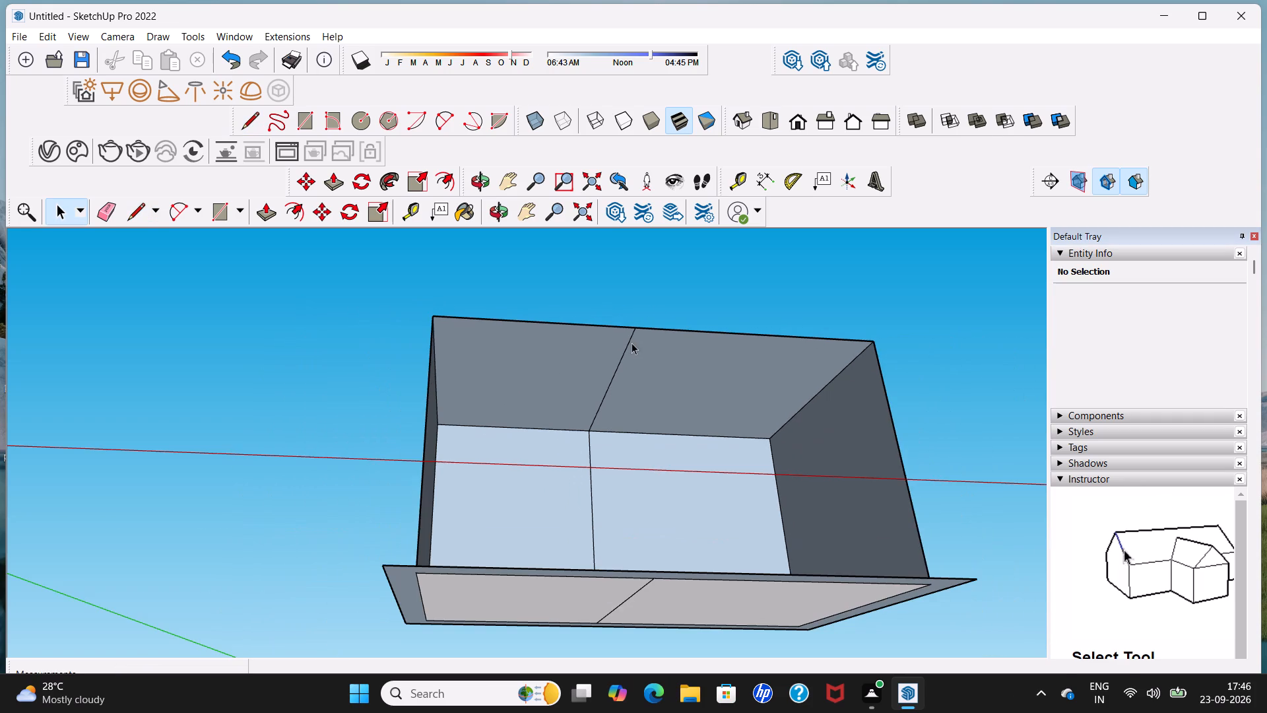
{"action": "middle_click_drag", "start_coordinate": [548, 522], "coordinate": [512, 620]}
{"action": "scroll", "coordinate": [548, 522], "scroll_direction": "down", "scroll_amount": 1}
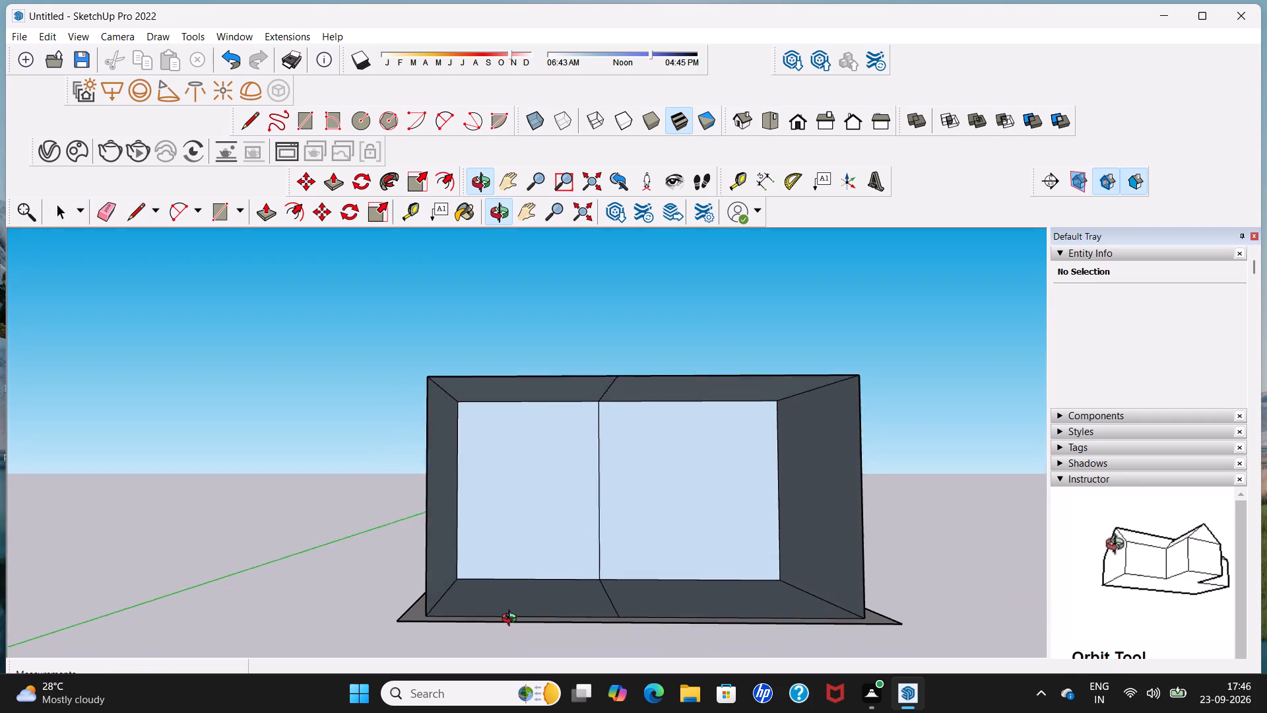
{"action": "middle_click_drag", "start_coordinate": [512, 620], "coordinate": [502, 604]}
{"action": "scroll", "coordinate": [509, 604], "scroll_direction": "up", "scroll_amount": 4}
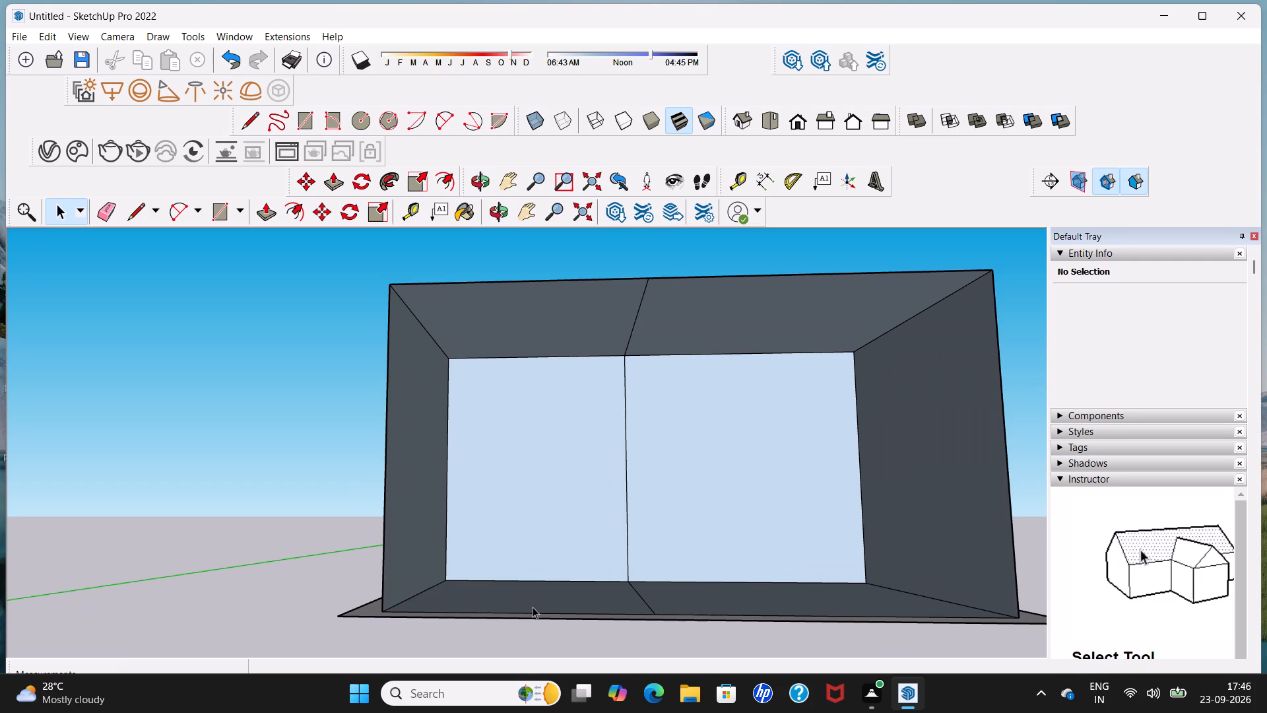
{"action": "middle_click_drag", "start_coordinate": [533, 607], "coordinate": [520, 652]}
{"action": "middle_click_drag", "start_coordinate": [523, 614], "coordinate": [523, 610], "text": "shift"}
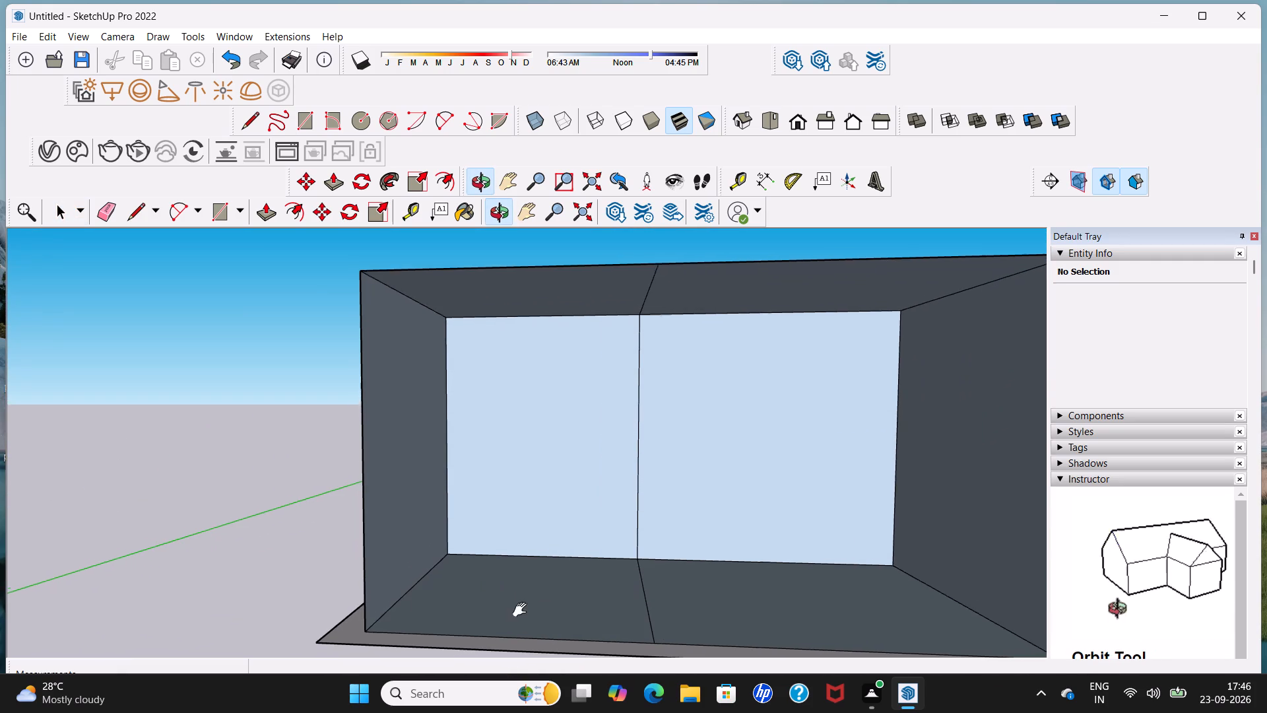
{"action": "middle_click_drag", "start_coordinate": [523, 610], "coordinate": [531, 571], "text": "shift"}
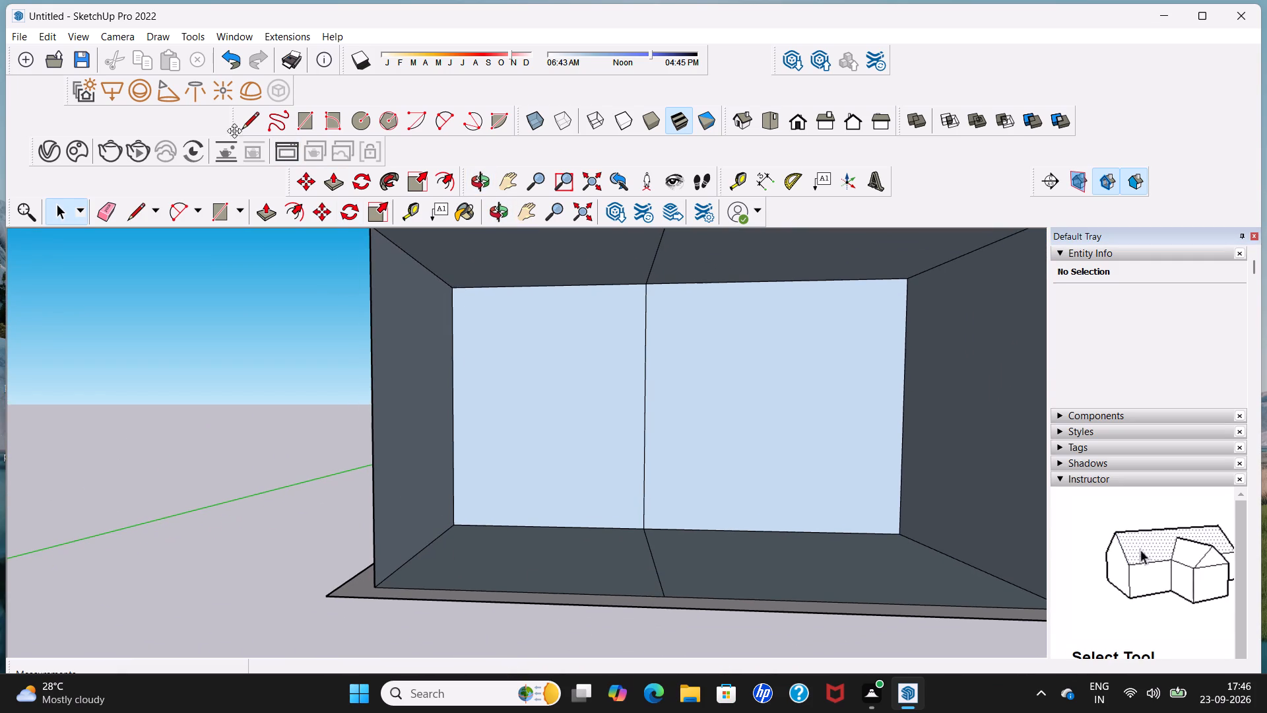
{"action": "left_click", "coordinate": [244, 125]}
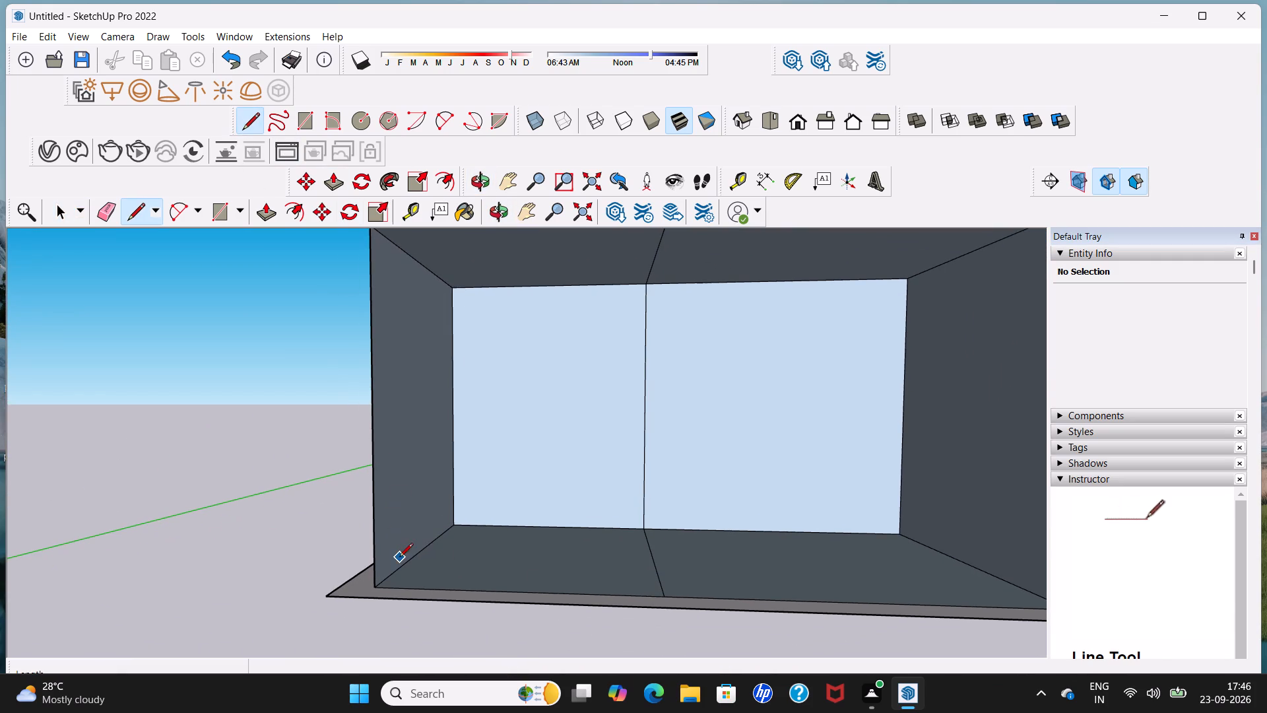
{"action": "left_click", "coordinate": [375, 580]}
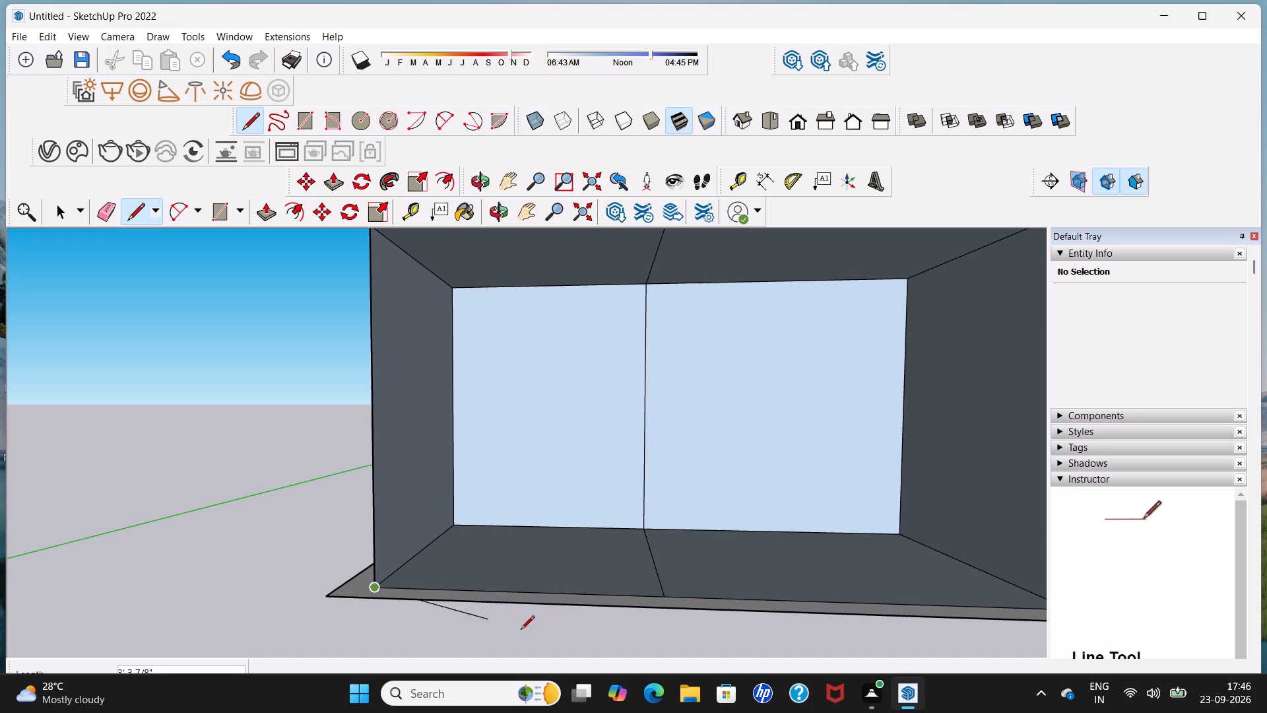
{"action": "left_click", "coordinate": [667, 594]}
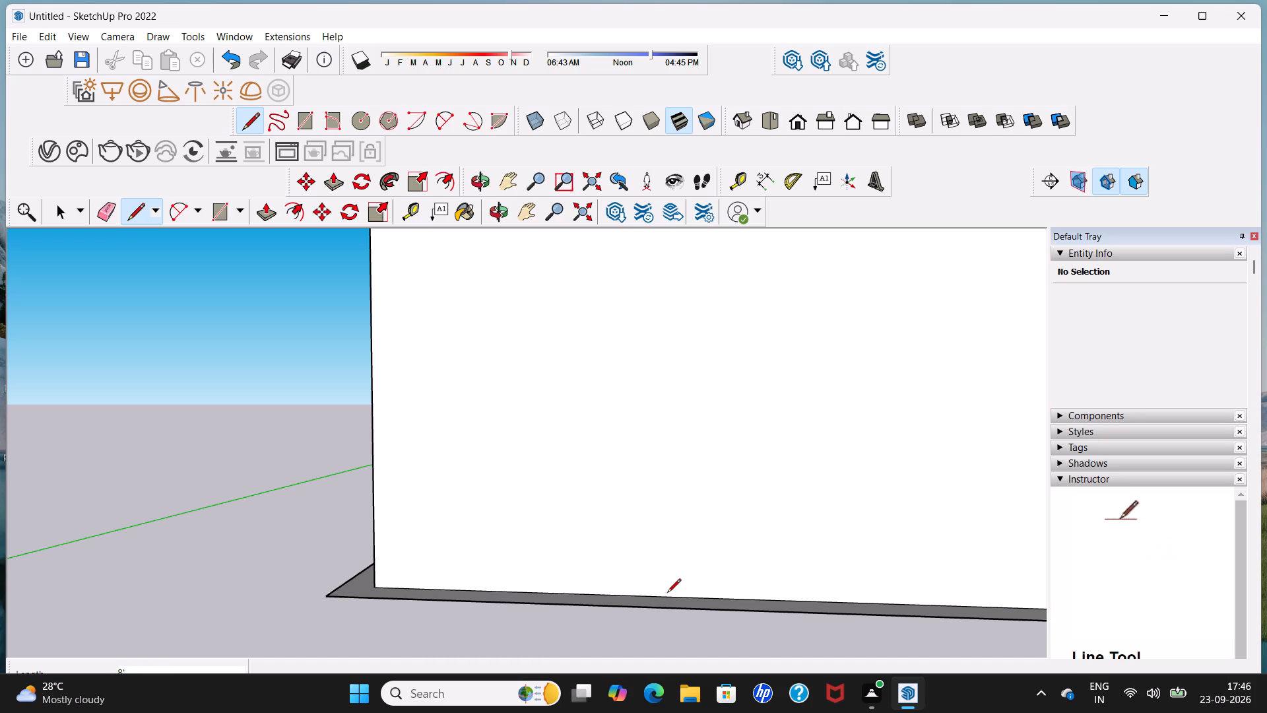
Draw a 10' vertical line down the front face from the roof dividing line's front end to the bottom edge.
{"action": "scroll", "coordinate": [668, 583], "scroll_direction": "down", "scroll_amount": 11}
{"action": "middle_click_drag", "start_coordinate": [679, 525], "coordinate": [667, 635]}
{"action": "scroll", "coordinate": [679, 525], "scroll_direction": "down", "scroll_amount": 1}
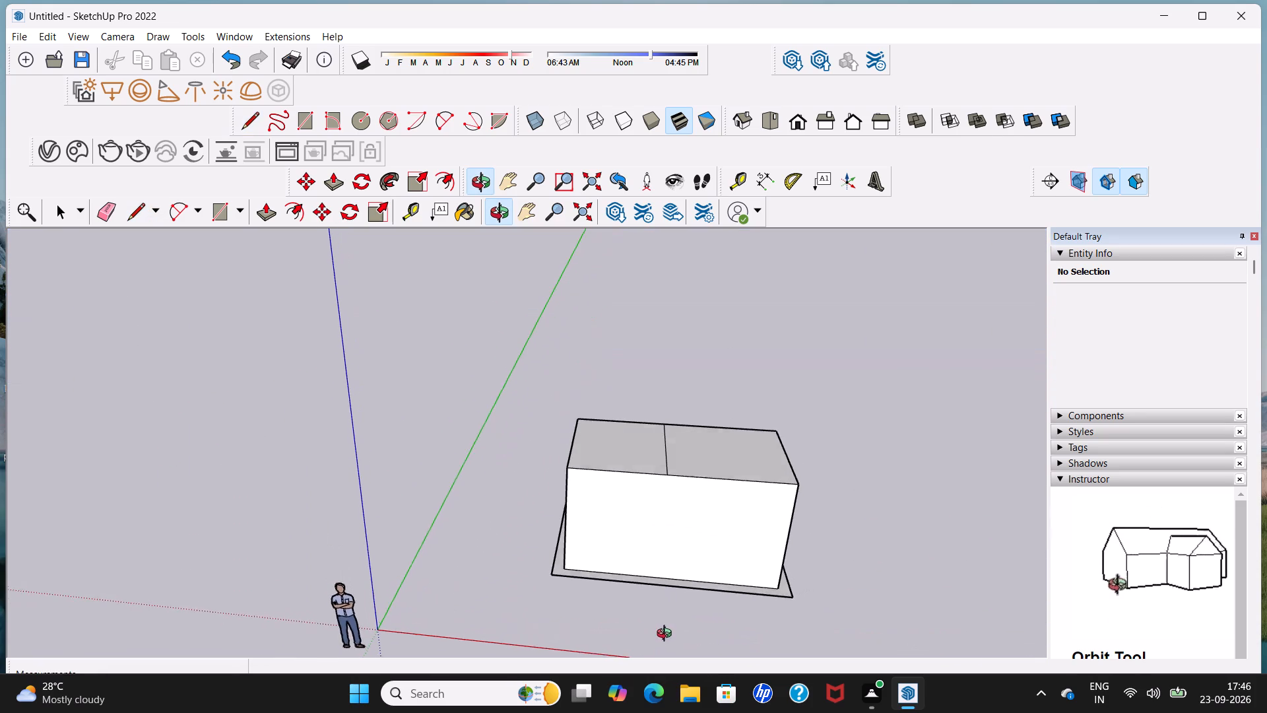
{"action": "middle_click_drag", "start_coordinate": [667, 635], "coordinate": [666, 640]}
{"action": "scroll", "coordinate": [655, 533], "scroll_direction": "up", "scroll_amount": 4}
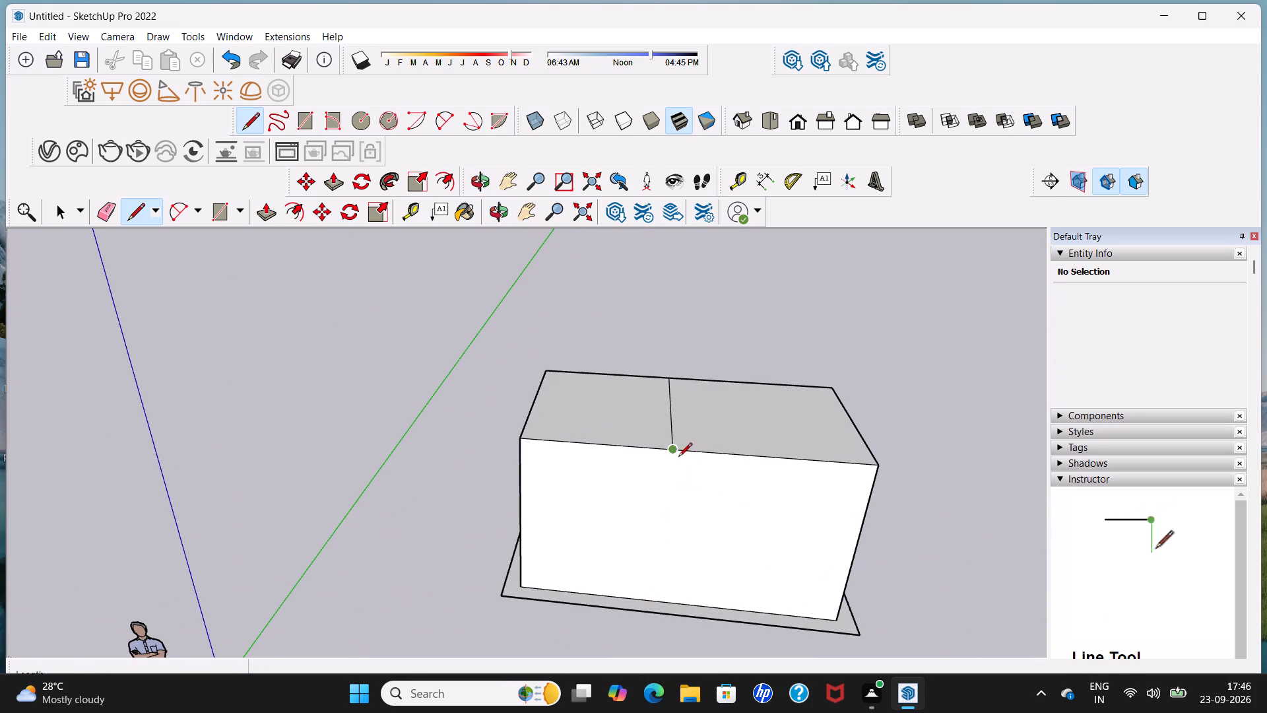
{"action": "left_click", "coordinate": [673, 452]}
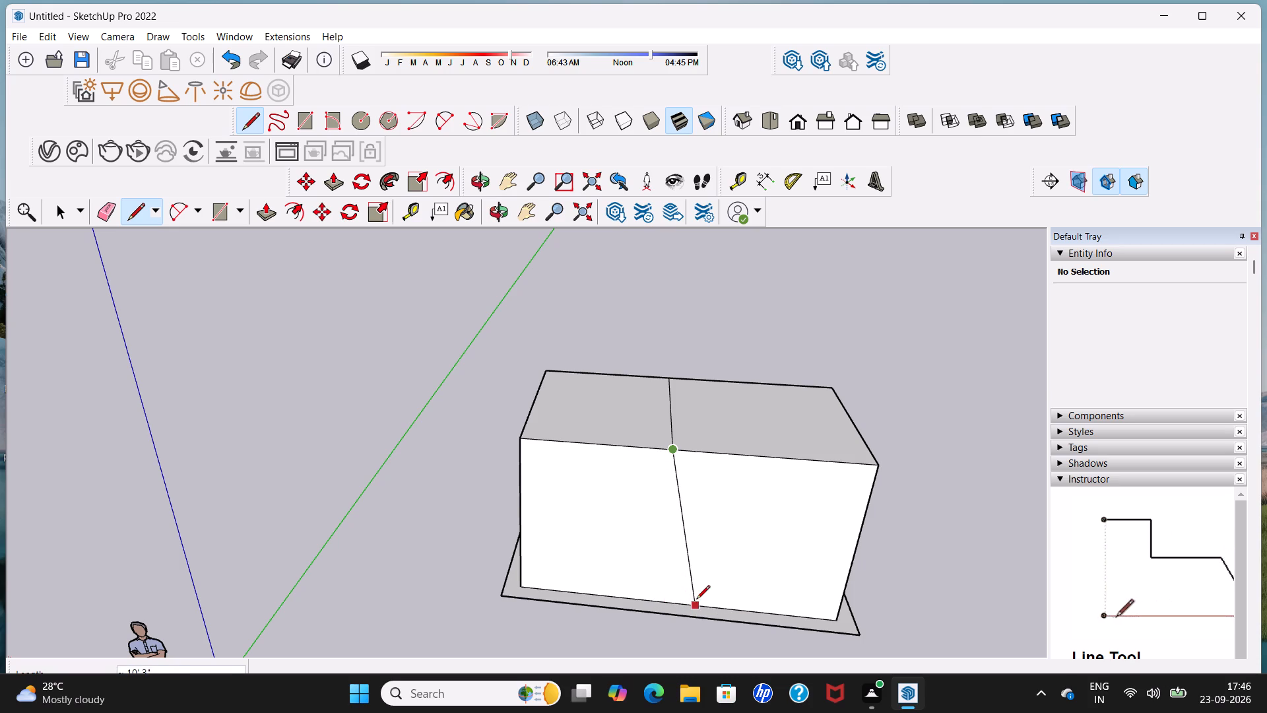
{"action": "middle_click_drag", "start_coordinate": [710, 600], "coordinate": [777, 522]}
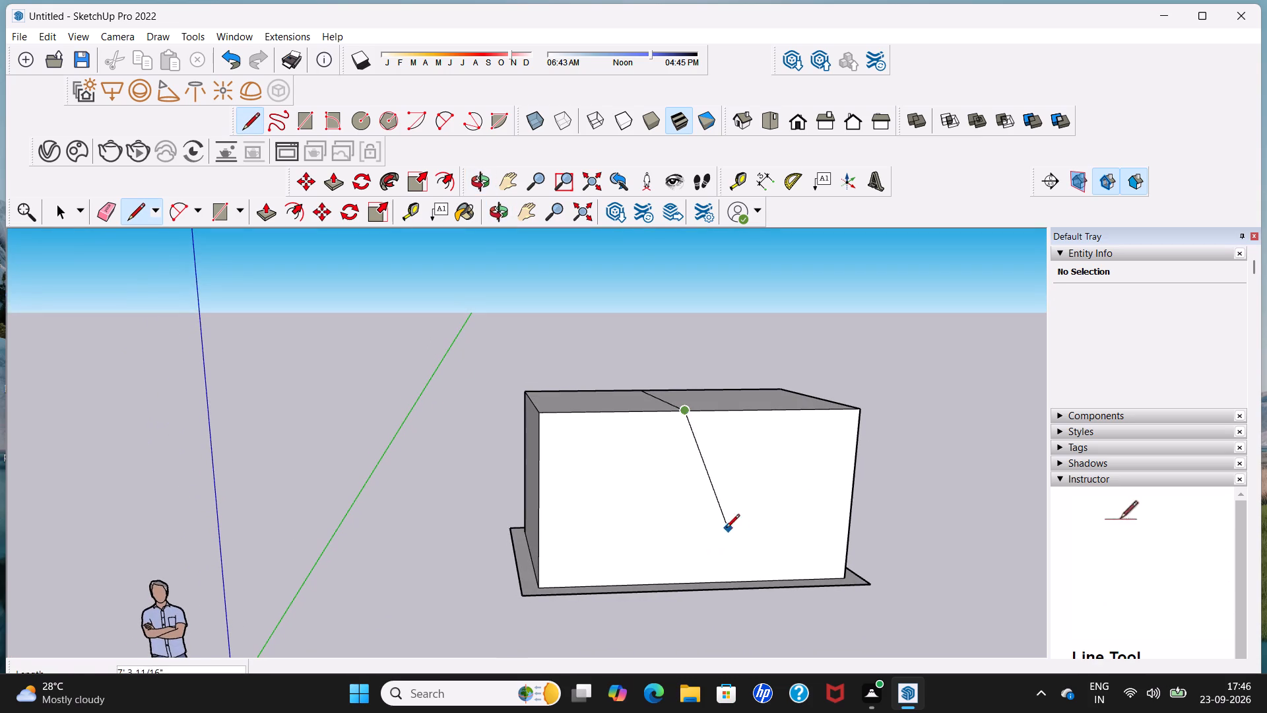
{"action": "middle_click_drag", "start_coordinate": [695, 581], "coordinate": [635, 537]}
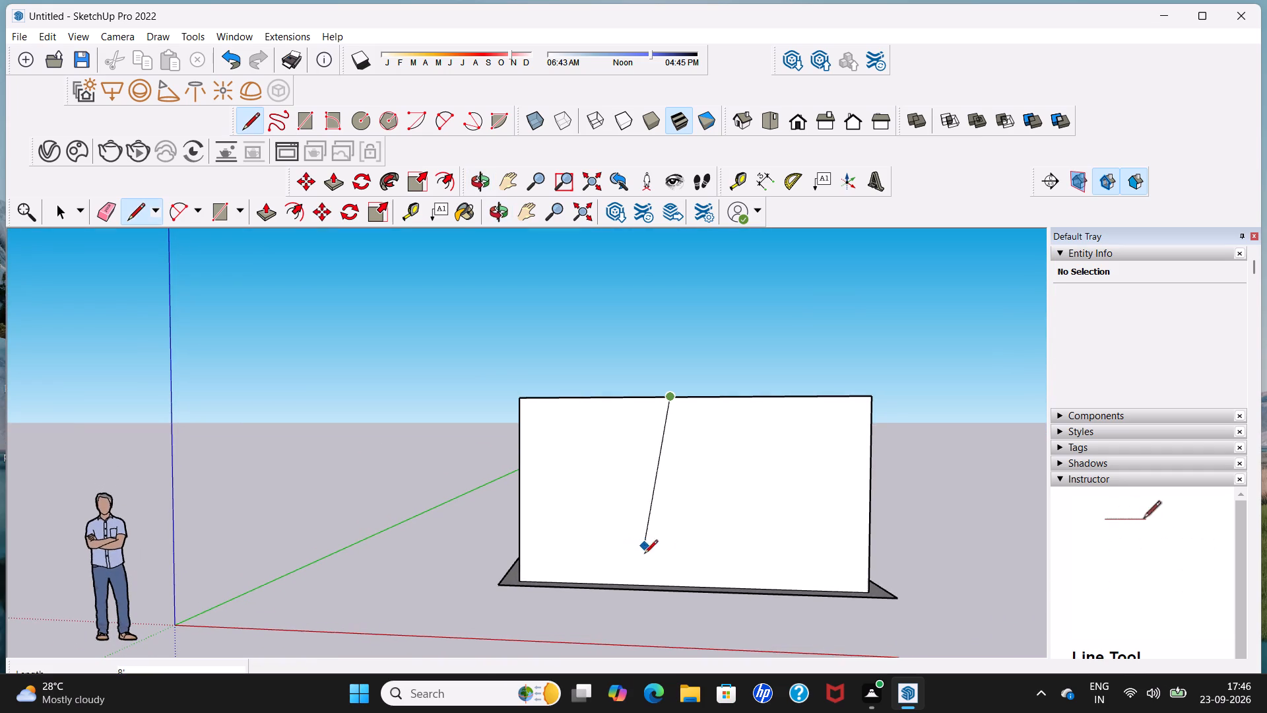
{"action": "left_click", "coordinate": [660, 580]}
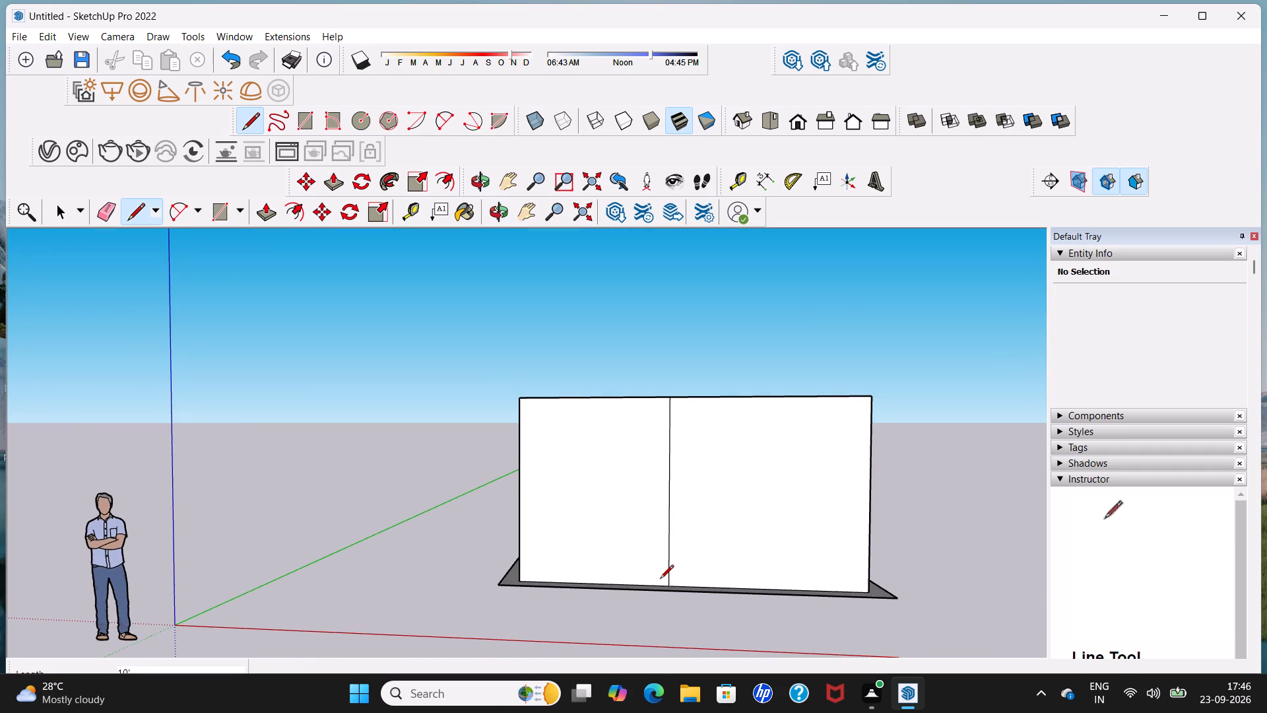
{"action": "key", "text": "space"}
Delete the front face to the right of the vertical dividing line.
{"action": "left_click", "coordinate": [727, 518]}
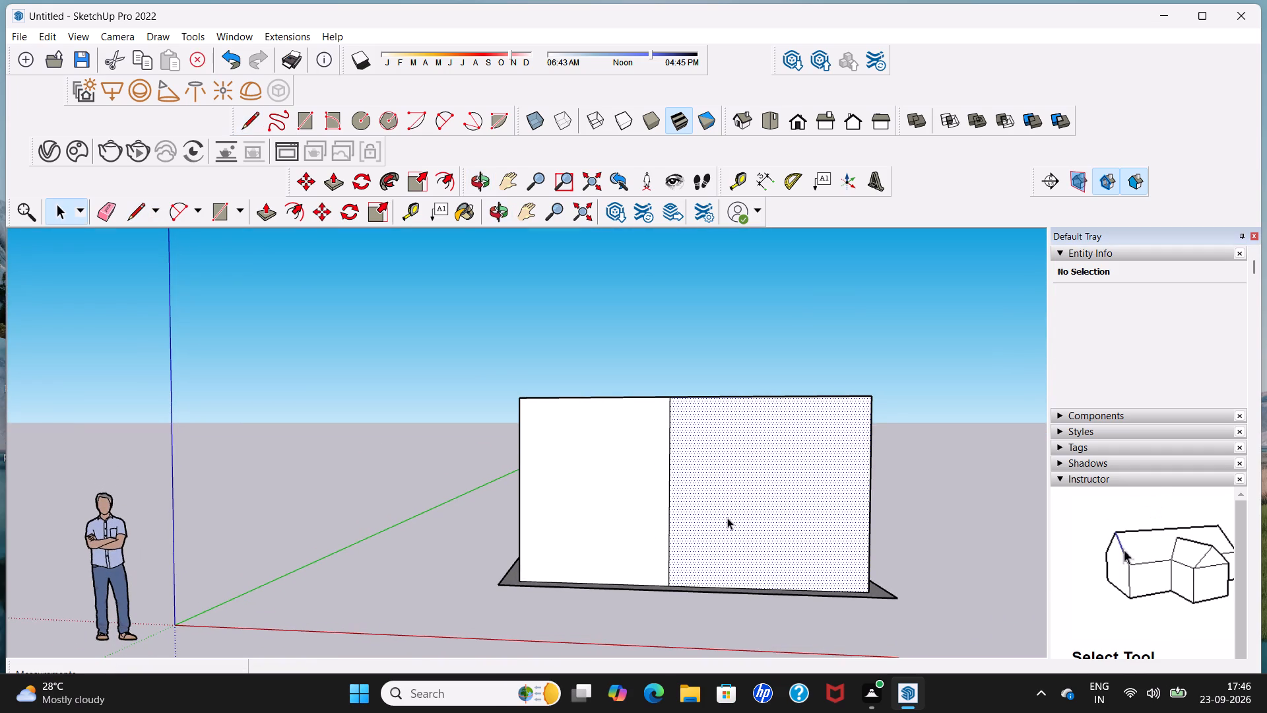
{"action": "key", "text": "Delete"}
Examine the enclosed 8' room and the adjoining open bay from several angles.
{"action": "middle_click_drag", "start_coordinate": [756, 522], "coordinate": [596, 538]}
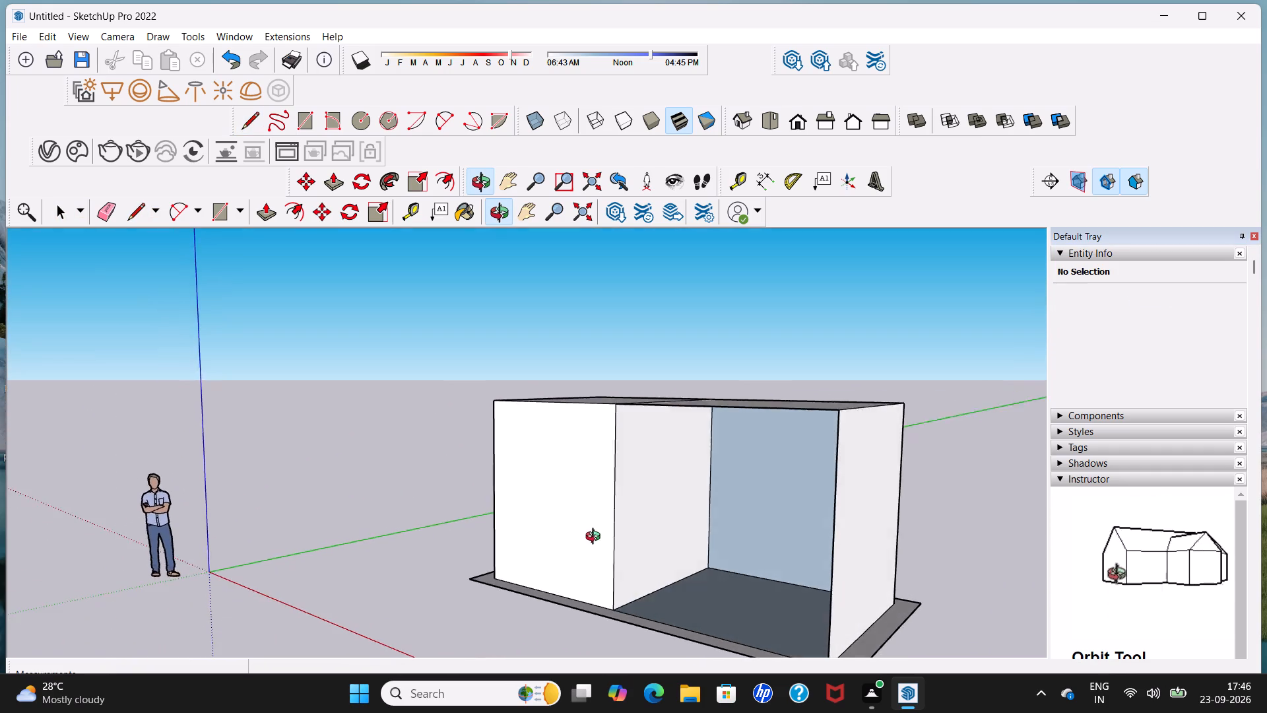
{"action": "middle_click_drag", "start_coordinate": [596, 538], "coordinate": [741, 565]}
{"action": "scroll", "coordinate": [740, 545], "scroll_direction": "down", "scroll_amount": 4}
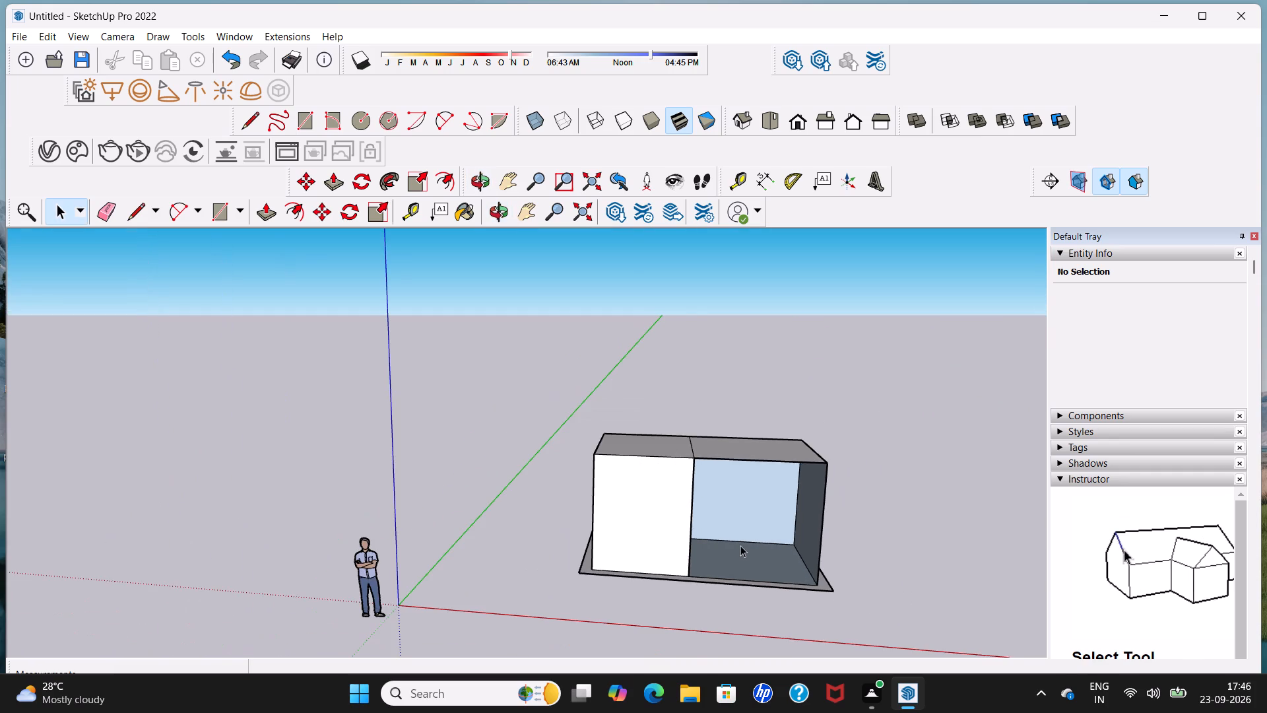
{"action": "middle_click_drag", "start_coordinate": [740, 553], "coordinate": [629, 516]}
{"action": "scroll", "coordinate": [631, 514], "scroll_direction": "down", "scroll_amount": 2}
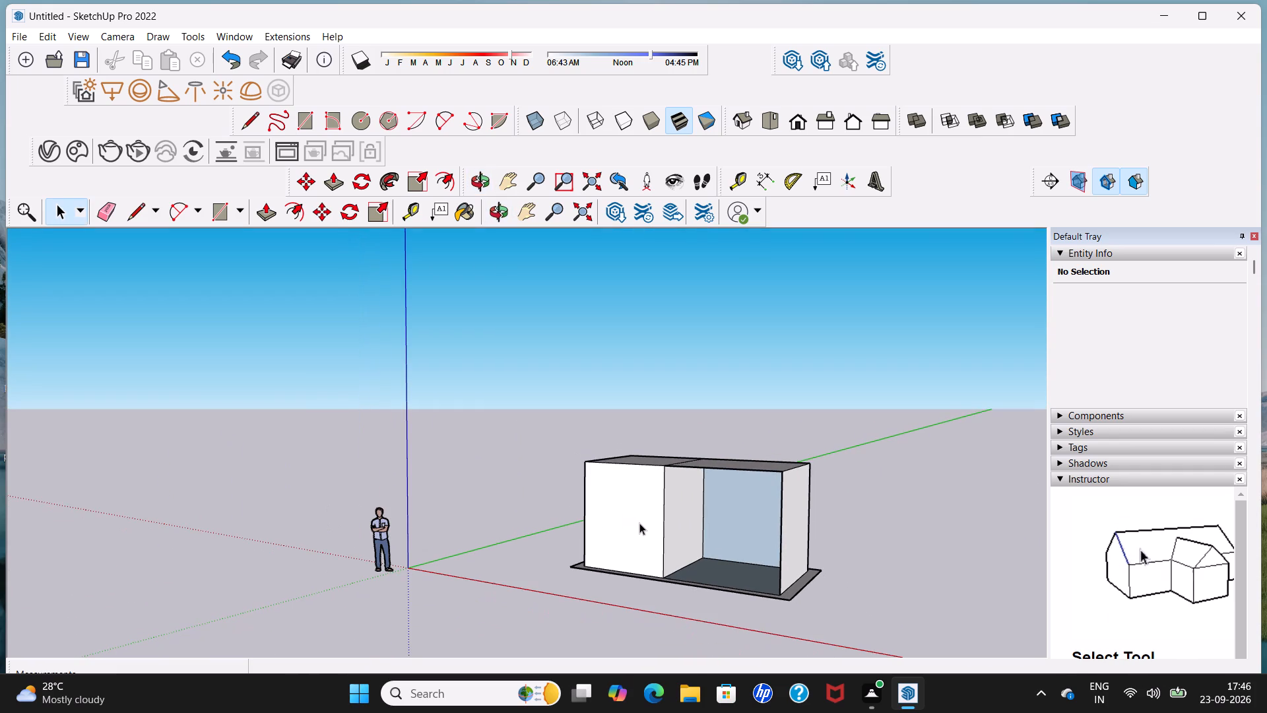
{"action": "middle_click_drag", "start_coordinate": [645, 547], "coordinate": [747, 527]}
{"action": "scroll", "coordinate": [648, 548], "scroll_direction": "down", "scroll_amount": 1}
{"action": "scroll", "coordinate": [742, 522], "scroll_direction": "up", "scroll_amount": 1}
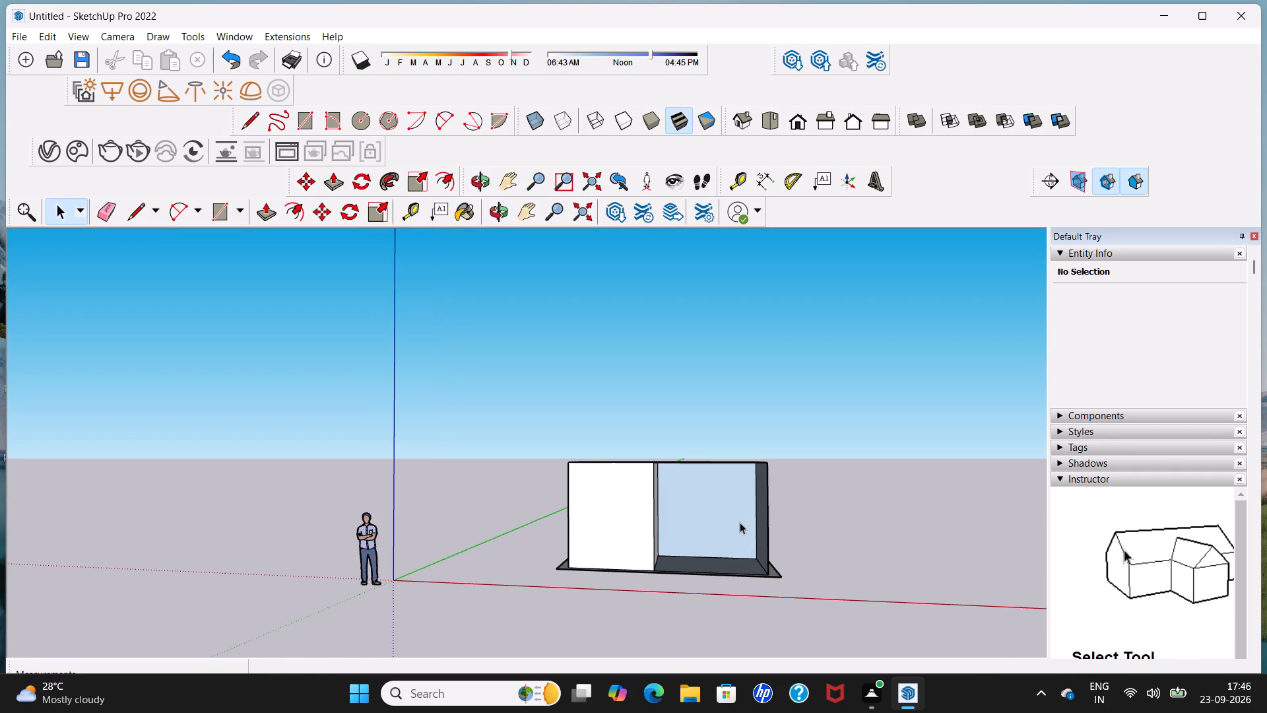
{"action": "scroll", "coordinate": [732, 518], "scroll_direction": "up", "scroll_amount": 1}
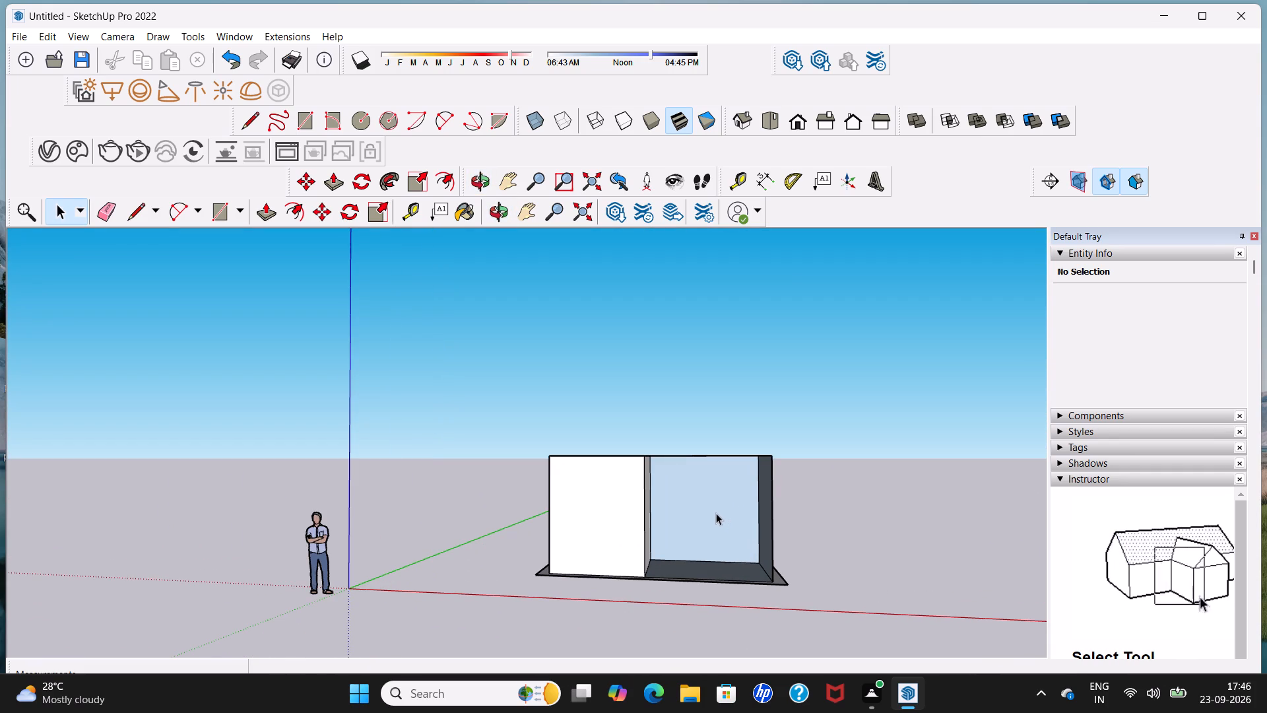
{"action": "middle_click_drag", "start_coordinate": [716, 519], "coordinate": [684, 501]}
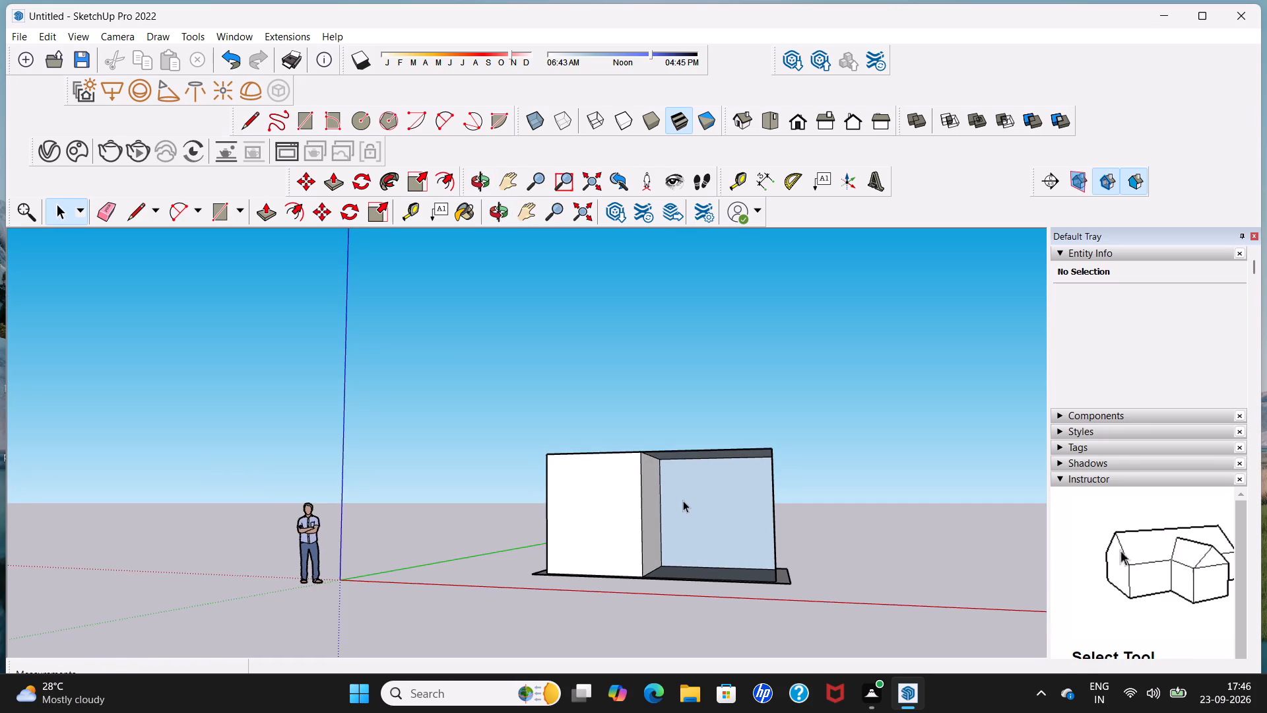
{"action": "scroll", "coordinate": [676, 504], "scroll_direction": "up", "scroll_amount": 4}
{"action": "middle_click_drag", "start_coordinate": [676, 504], "coordinate": [703, 521]}
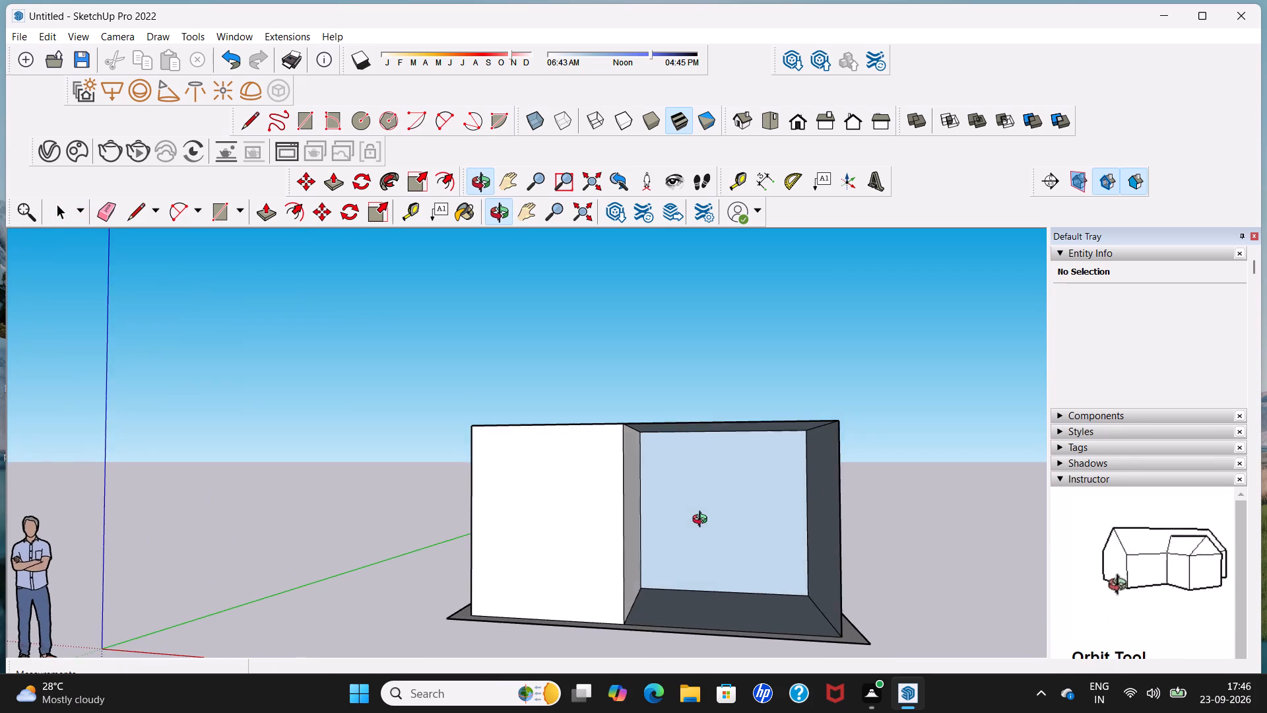
{"action": "middle_click_drag", "start_coordinate": [703, 521], "coordinate": [715, 513]}
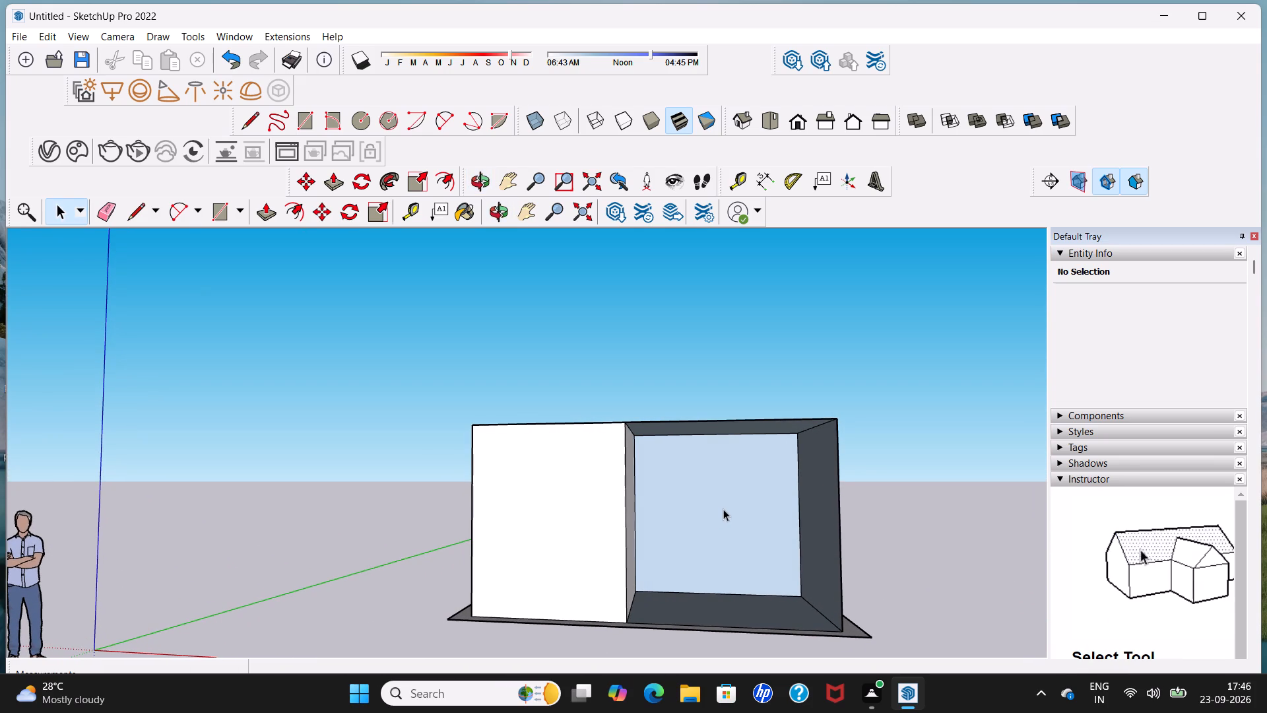
{"action": "scroll", "coordinate": [723, 509], "scroll_direction": "up", "scroll_amount": 2}
{"action": "scroll", "coordinate": [723, 509], "scroll_direction": "down", "scroll_amount": 1}
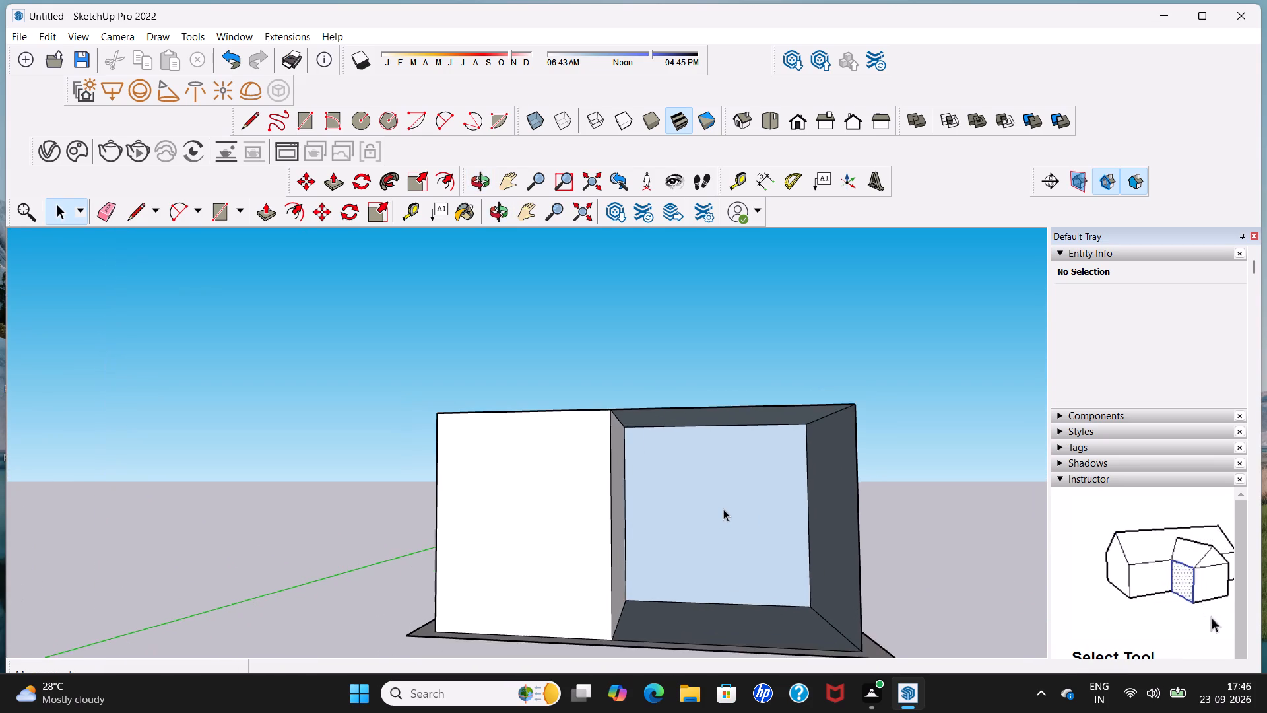
{"action": "scroll", "coordinate": [723, 509], "scroll_direction": "down", "scroll_amount": 2}
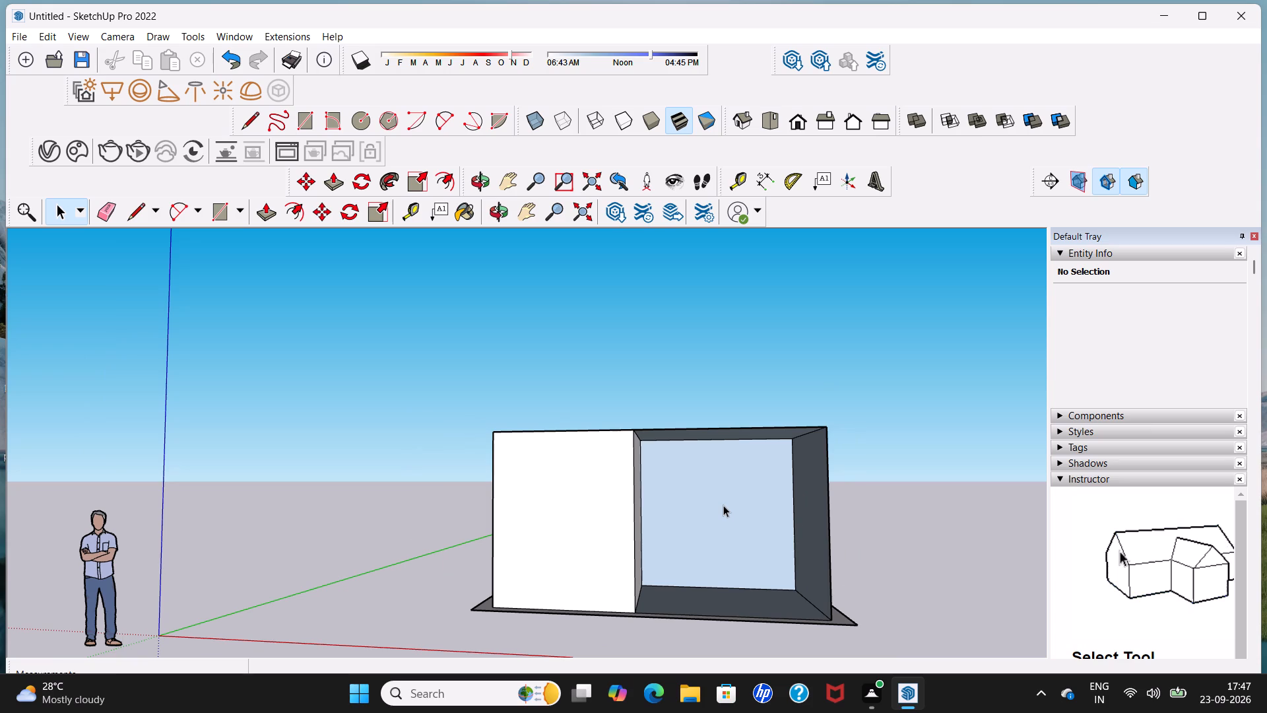
Draw a square of about 2' 3" on the upper middle of the enclosed room's front wall.
{"action": "scroll", "coordinate": [628, 515], "scroll_direction": "up", "scroll_amount": 1}
{"action": "middle_click_drag", "start_coordinate": [575, 519], "coordinate": [578, 526]}
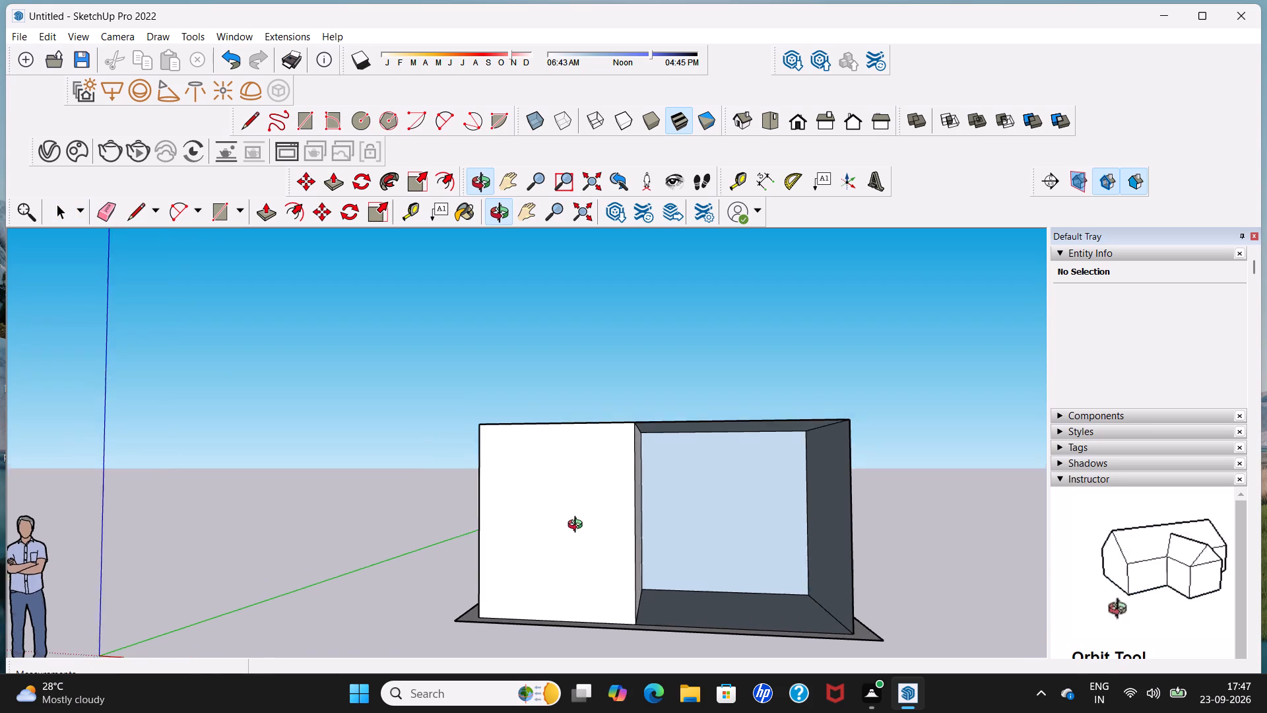
{"action": "middle_click_drag", "start_coordinate": [578, 526], "coordinate": [706, 518]}
{"action": "scroll", "coordinate": [599, 487], "scroll_direction": "up", "scroll_amount": 2}
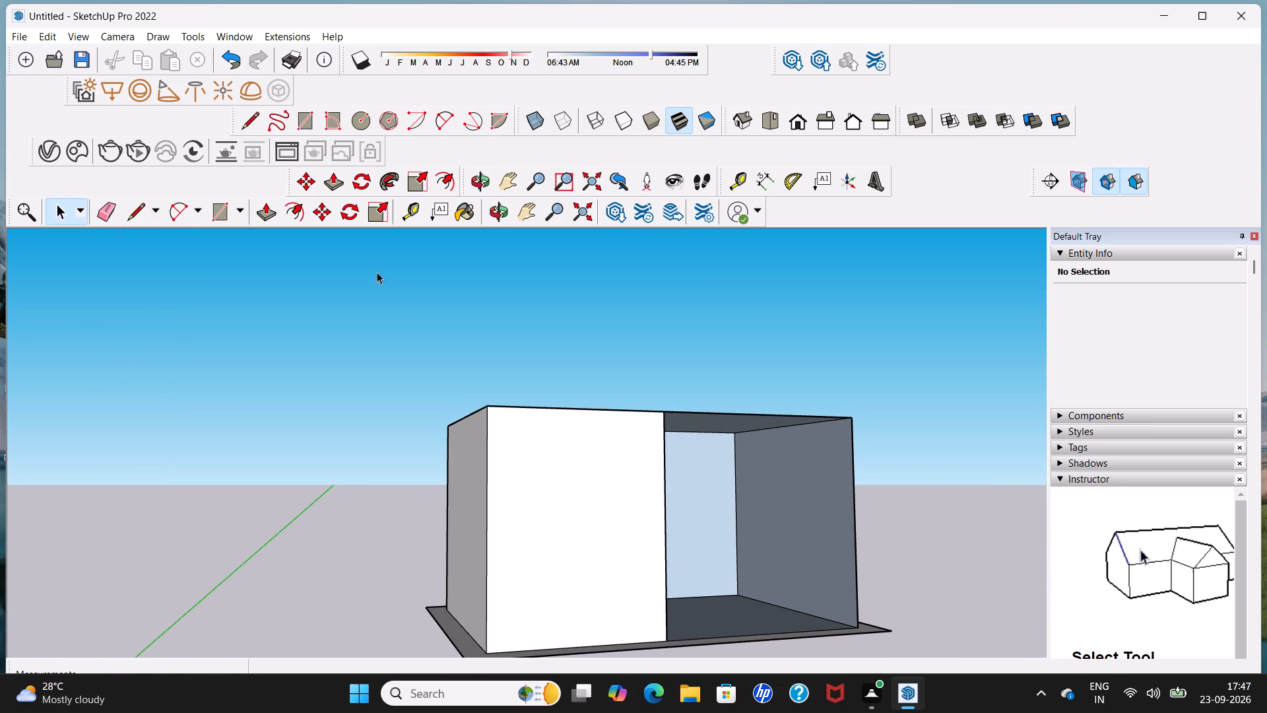
{"action": "left_click", "coordinate": [220, 213]}
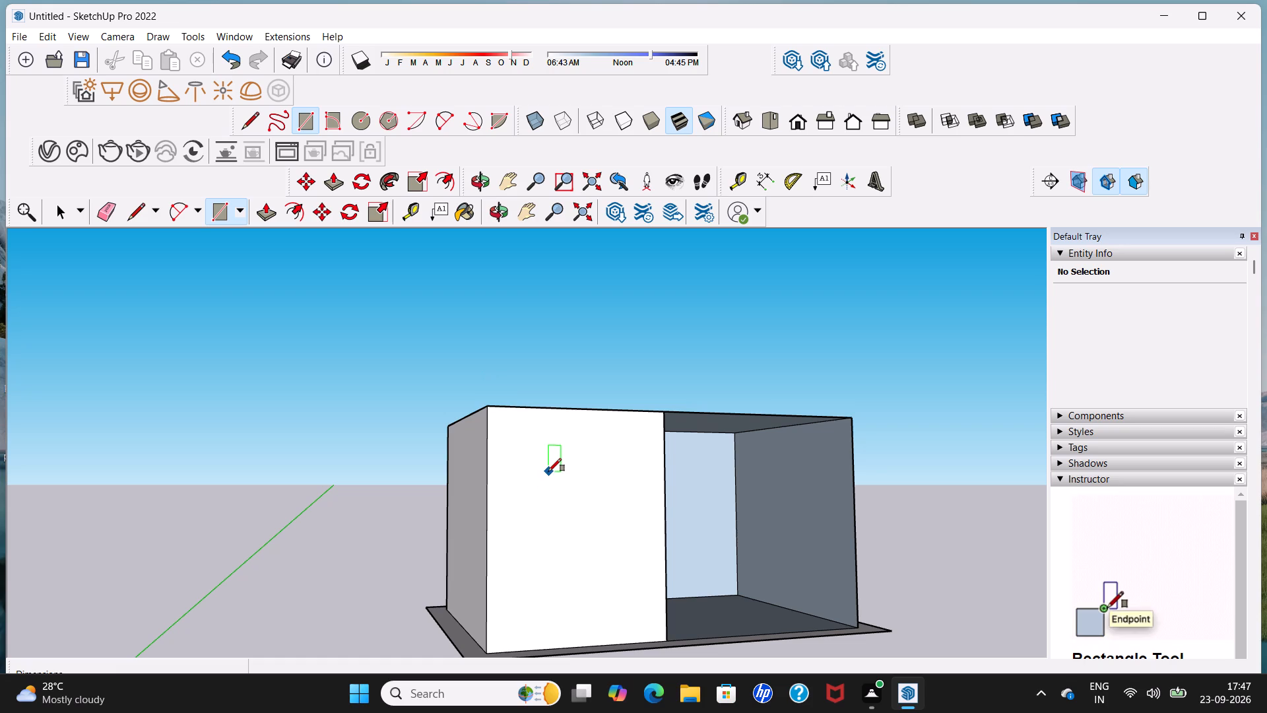
{"action": "left_click", "coordinate": [548, 466]}
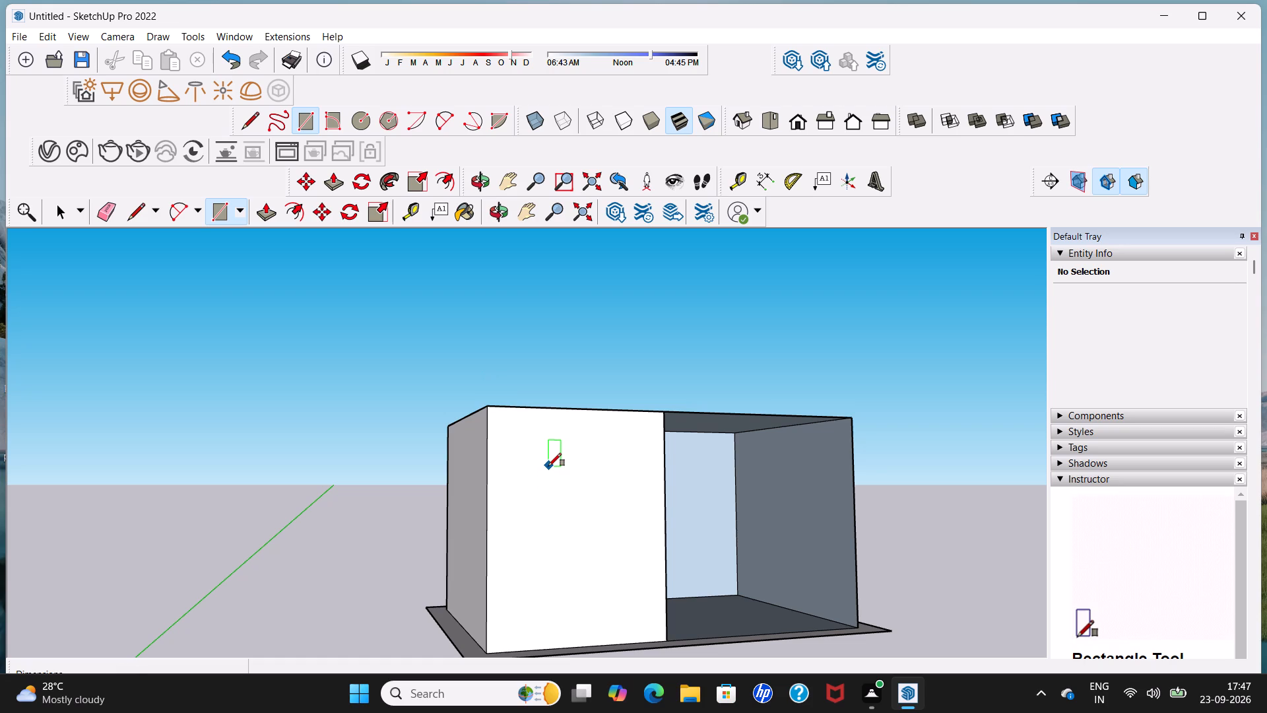
{"action": "left_click", "coordinate": [598, 514]}
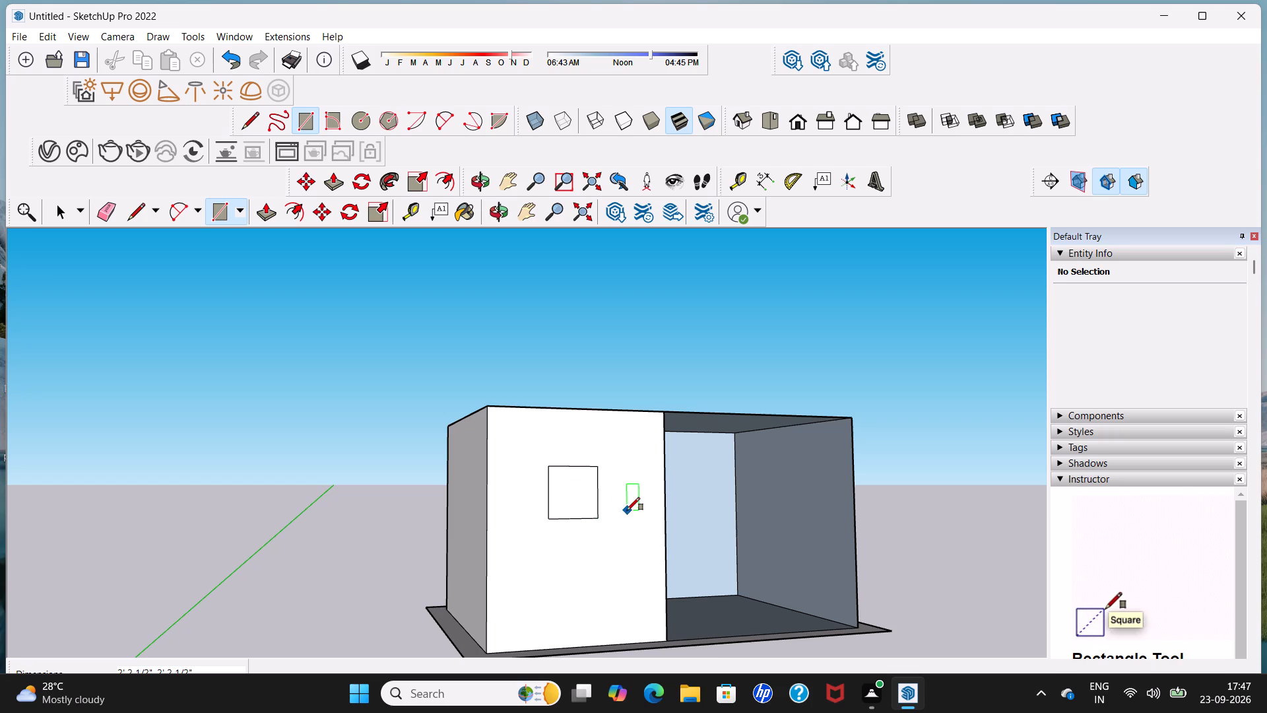
{"action": "key", "text": "space"}
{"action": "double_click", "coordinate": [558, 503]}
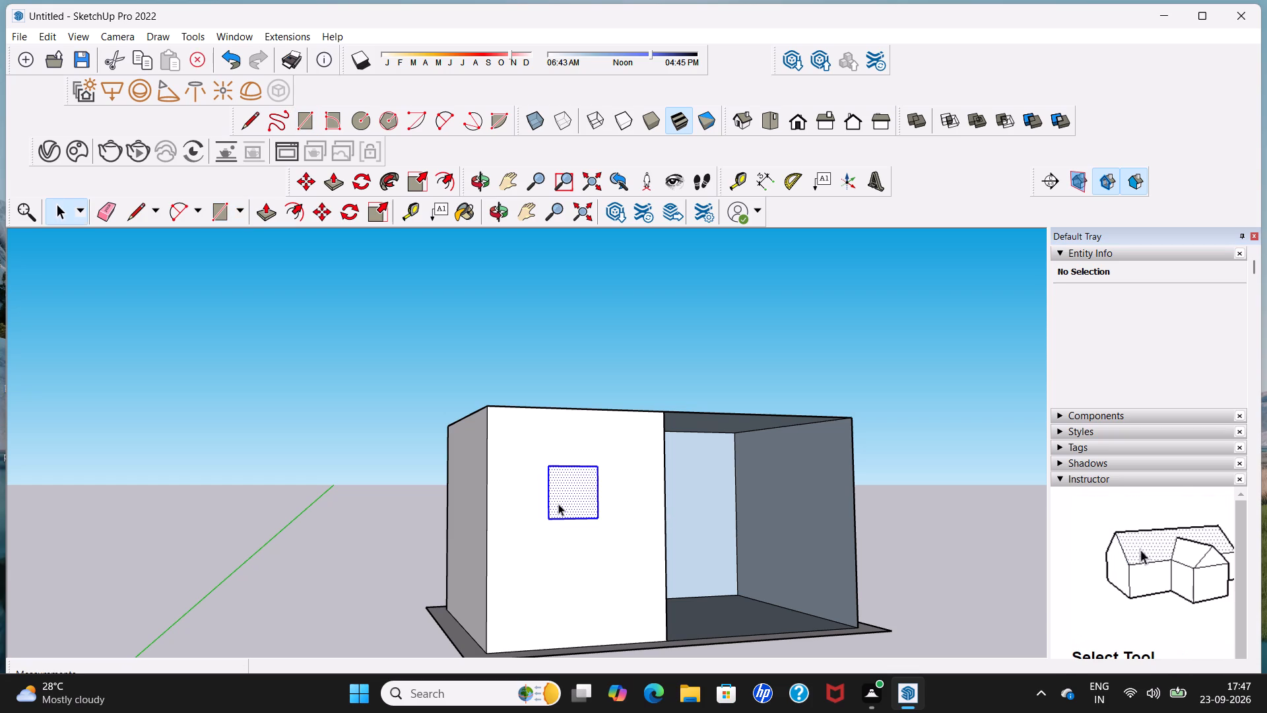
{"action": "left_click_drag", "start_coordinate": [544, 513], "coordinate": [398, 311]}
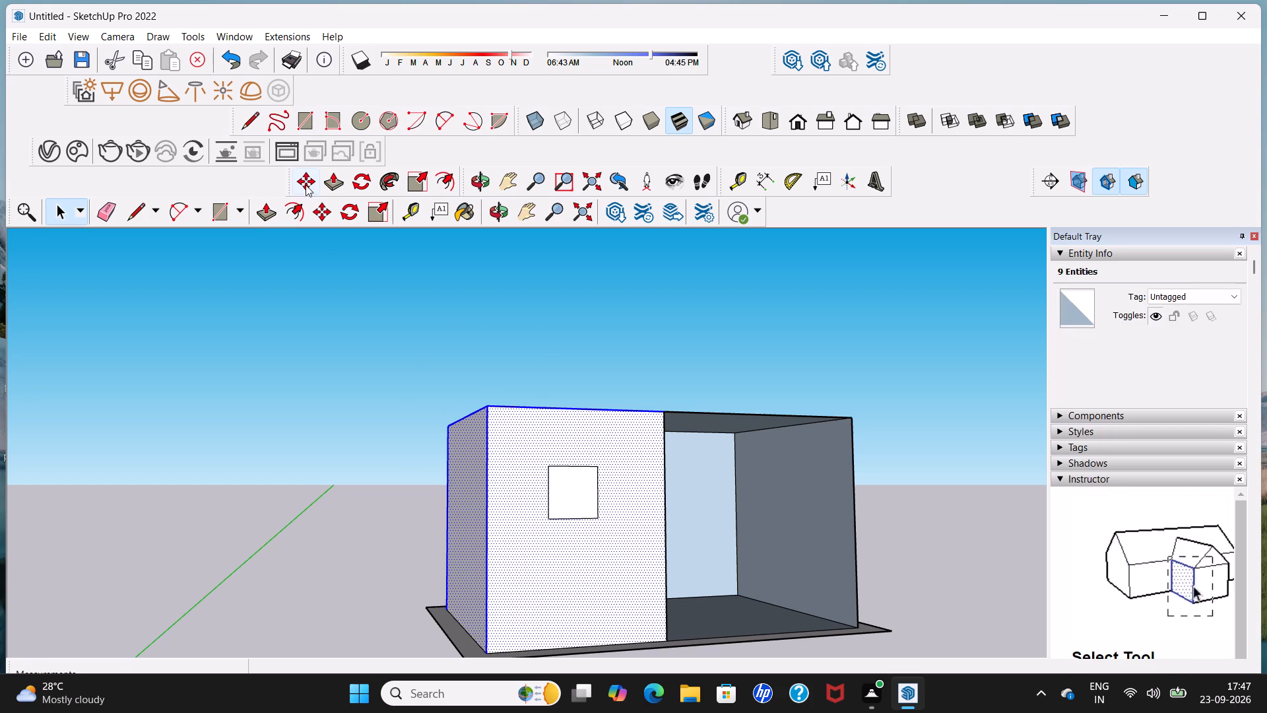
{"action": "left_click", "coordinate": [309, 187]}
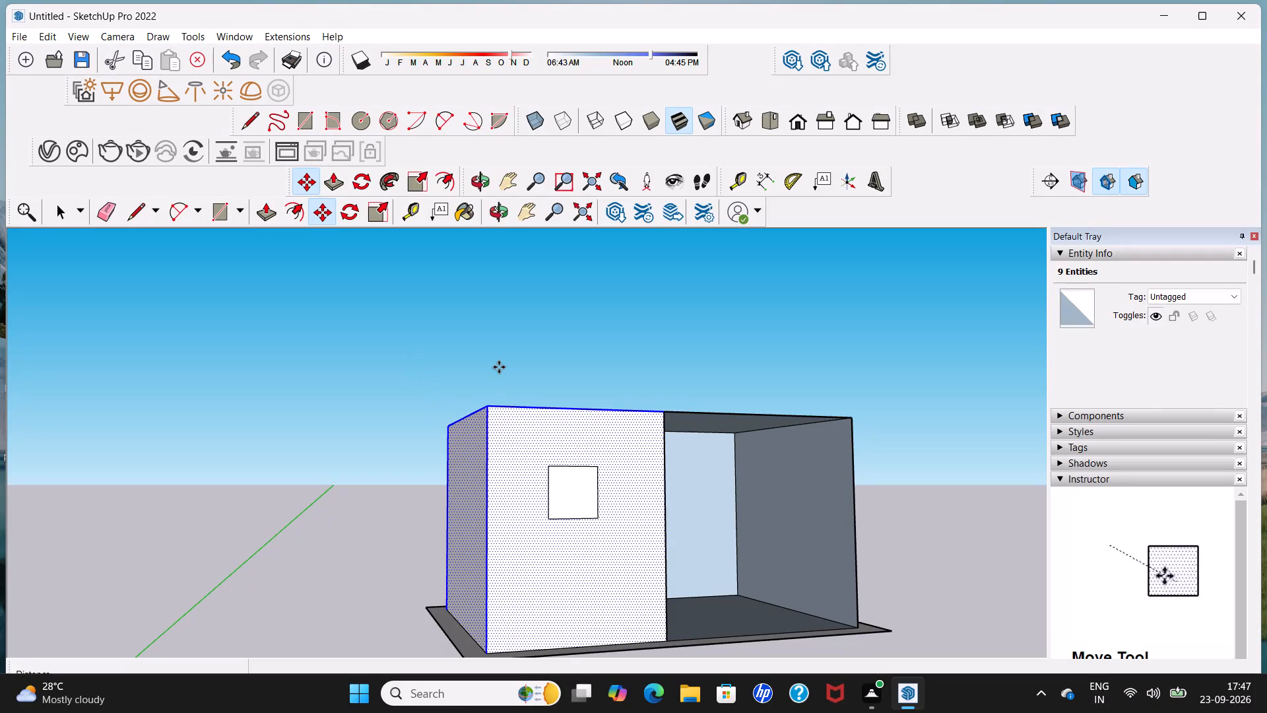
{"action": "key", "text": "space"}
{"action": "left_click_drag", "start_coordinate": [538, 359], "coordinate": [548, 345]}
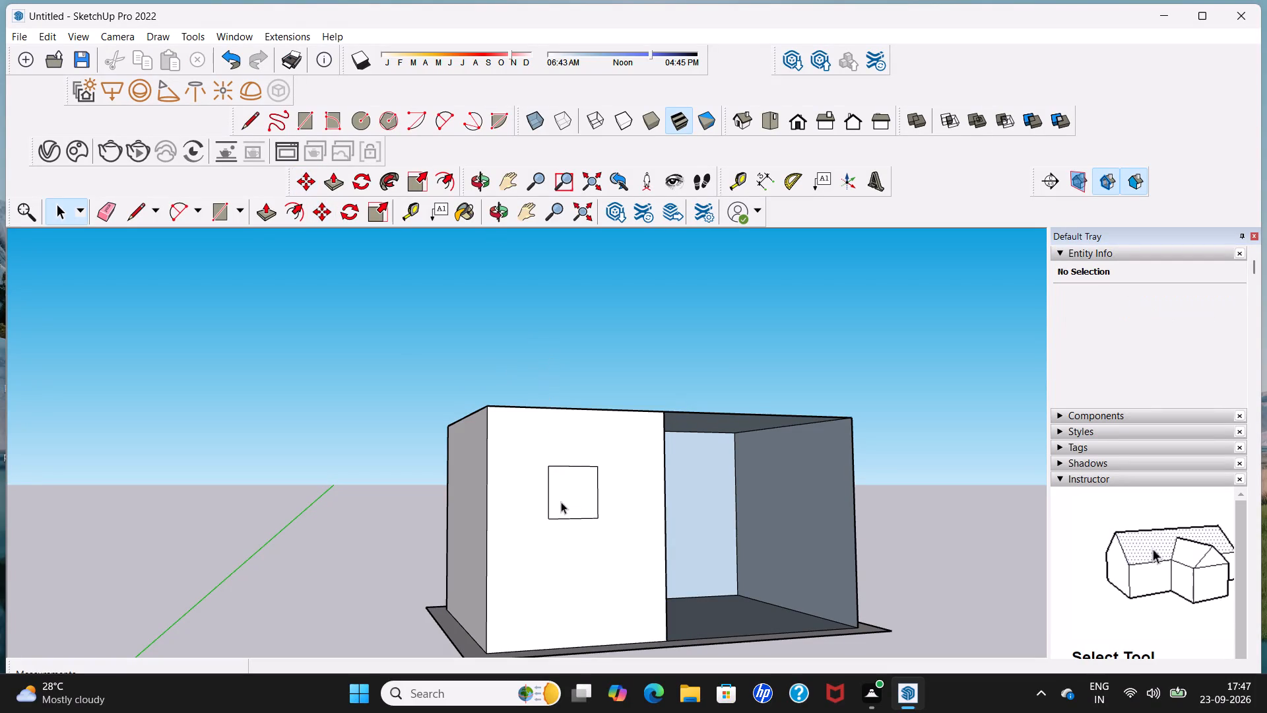
Copy the front-wall square onto the enclosed room's outer end wall, about 7' 5" from the original.
{"action": "left_click_drag", "start_coordinate": [561, 506], "coordinate": [561, 513]}
{"action": "left_click", "coordinate": [561, 508]}
{"action": "double_click", "coordinate": [557, 506]}
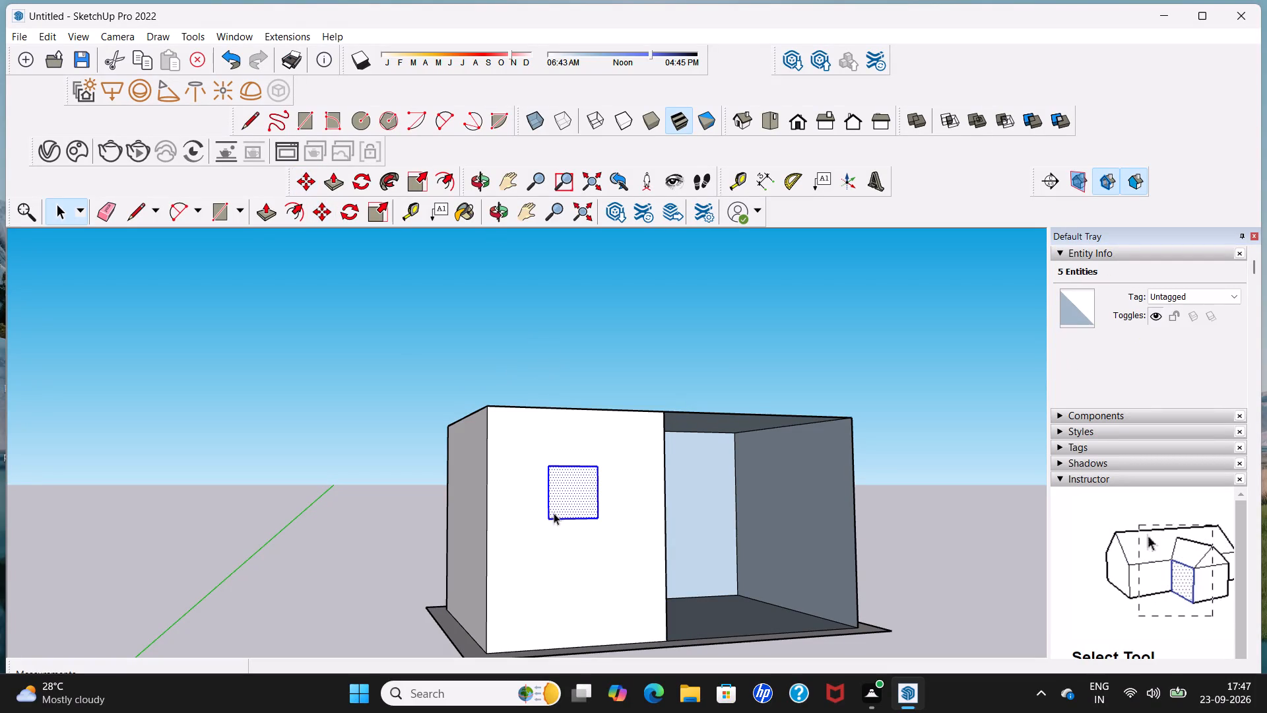
{"action": "left_click", "coordinate": [325, 219]}
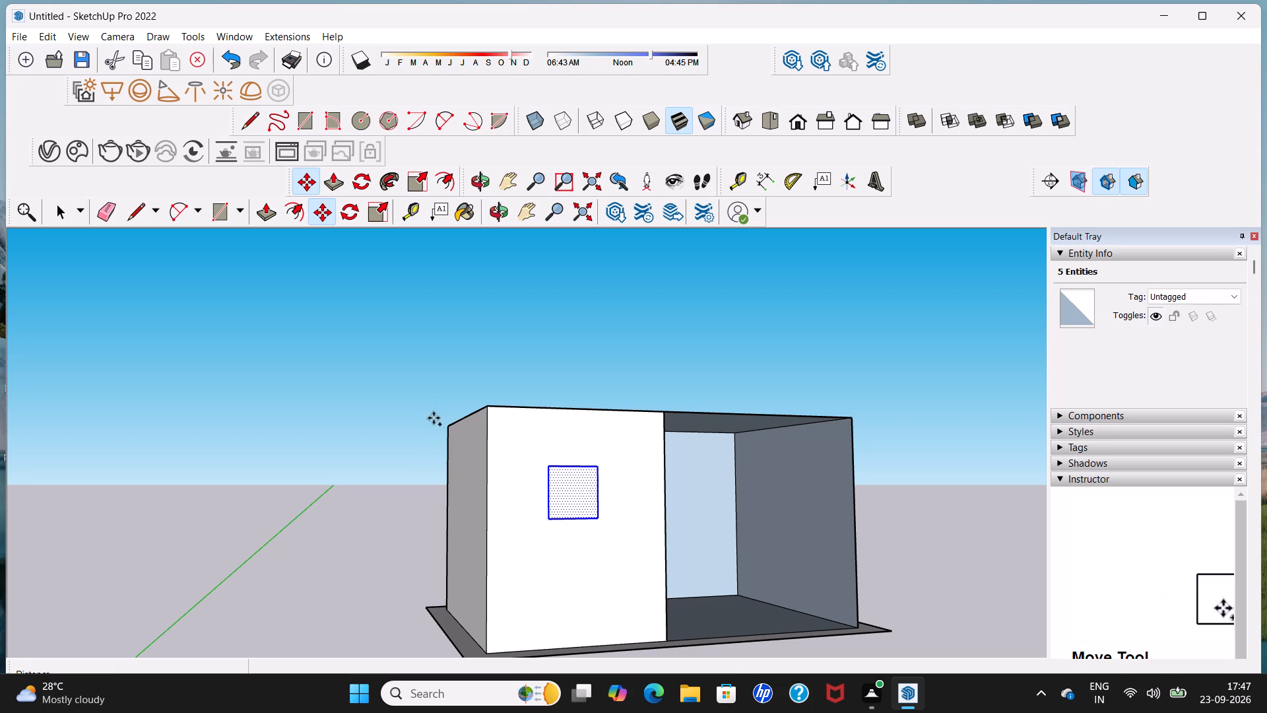
{"action": "left_click", "coordinate": [549, 518]}
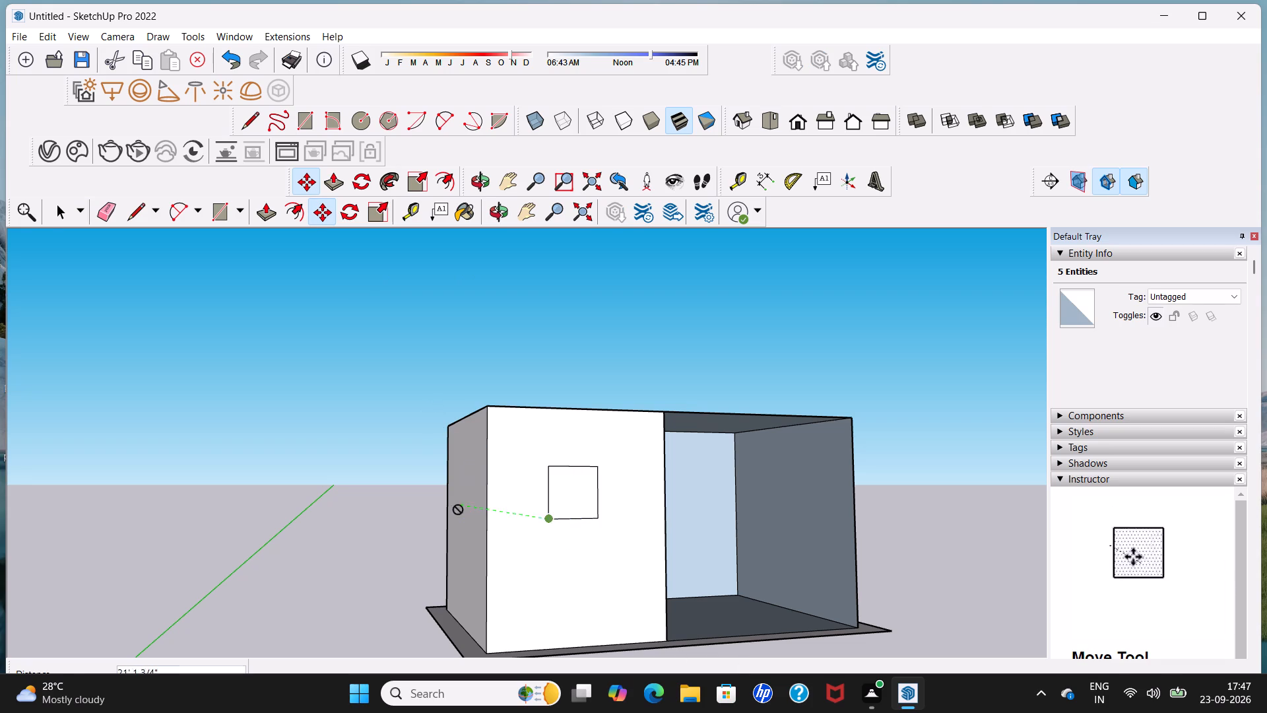
{"action": "middle_click_drag", "start_coordinate": [458, 510], "coordinate": [736, 523]}
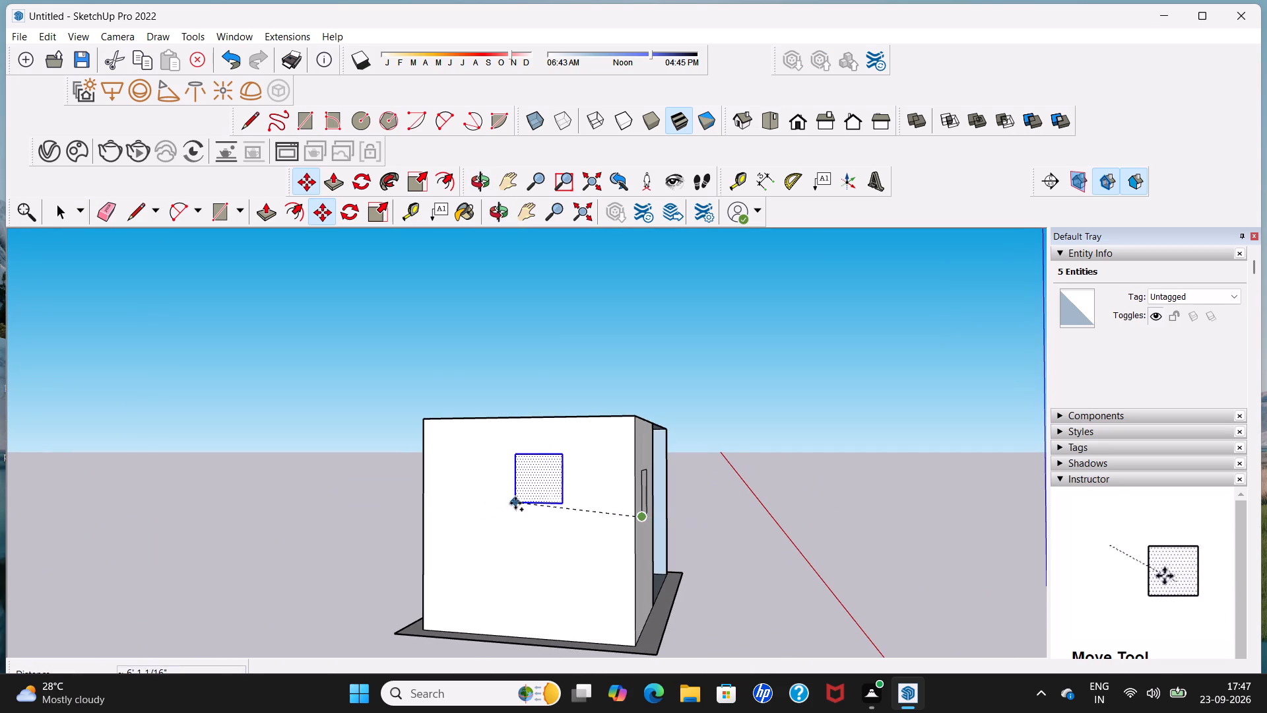
{"action": "middle_click_drag", "start_coordinate": [505, 510], "coordinate": [622, 536]}
{"action": "scroll", "coordinate": [599, 518], "scroll_direction": "up", "scroll_amount": 4}
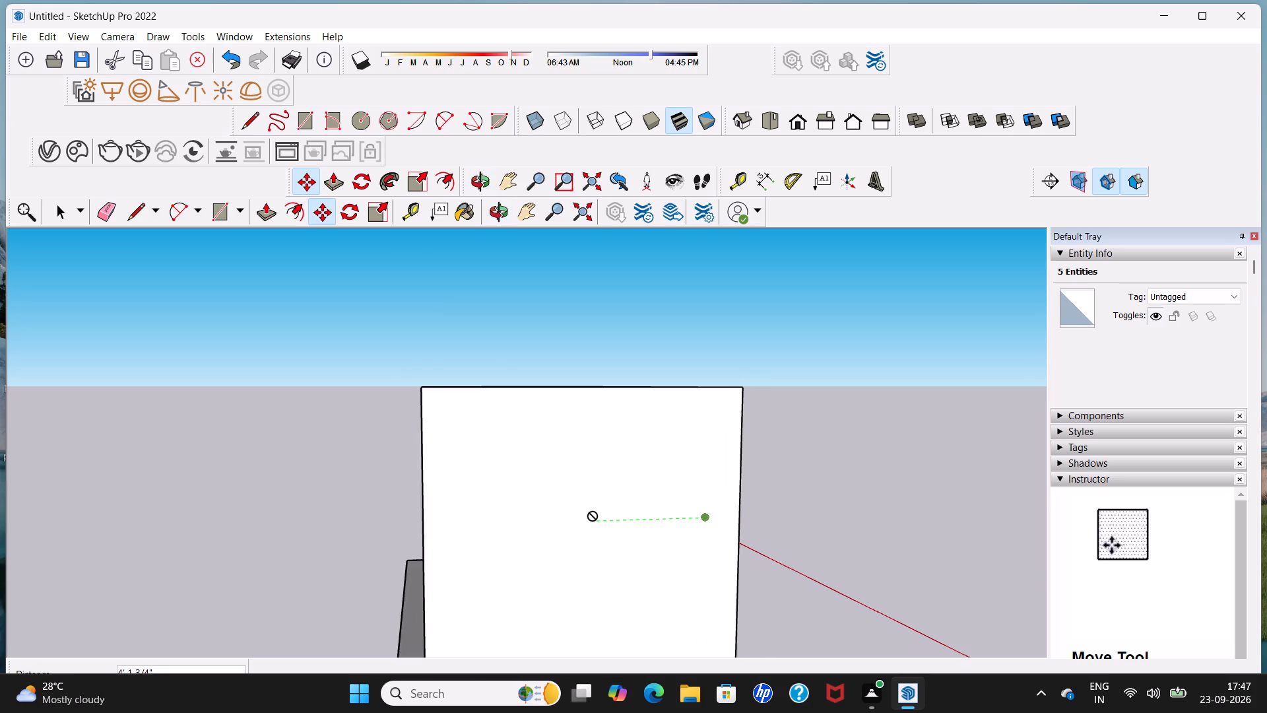
{"action": "scroll", "coordinate": [593, 516], "scroll_direction": "up", "scroll_amount": 1}
{"action": "middle_click_drag", "start_coordinate": [546, 532], "coordinate": [546, 535]}
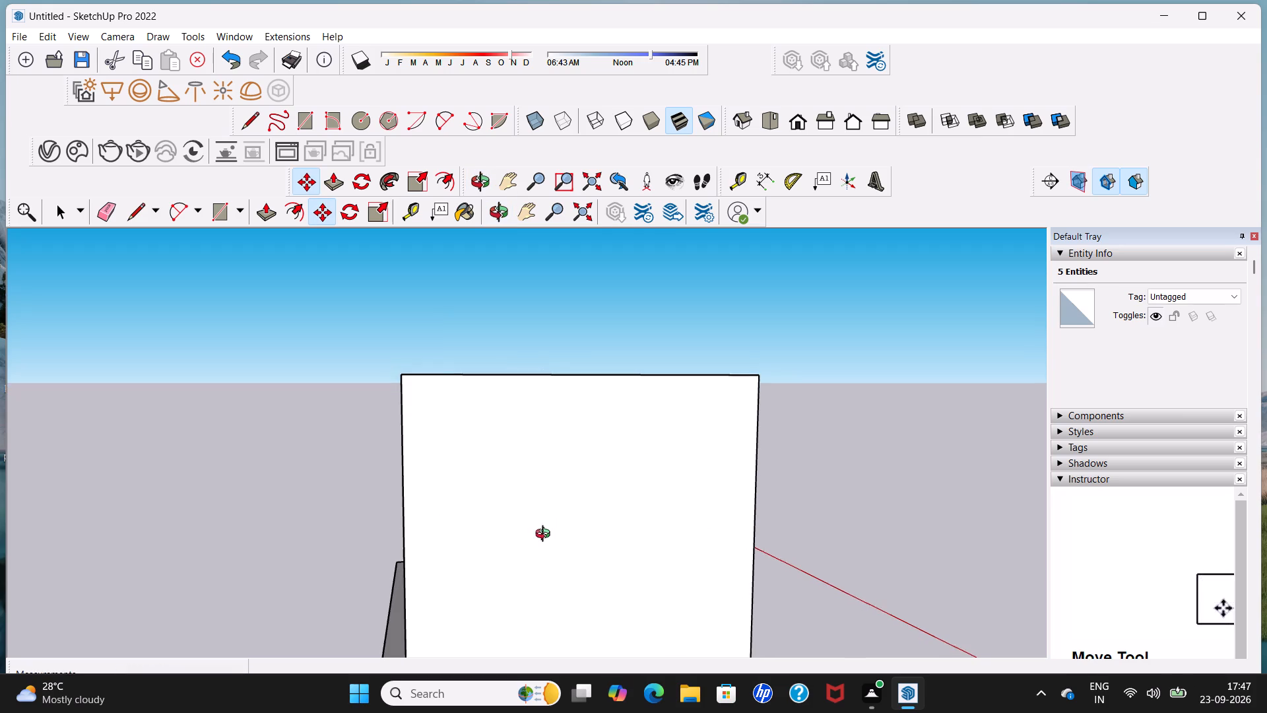
{"action": "middle_click_drag", "start_coordinate": [546, 535], "coordinate": [651, 541]}
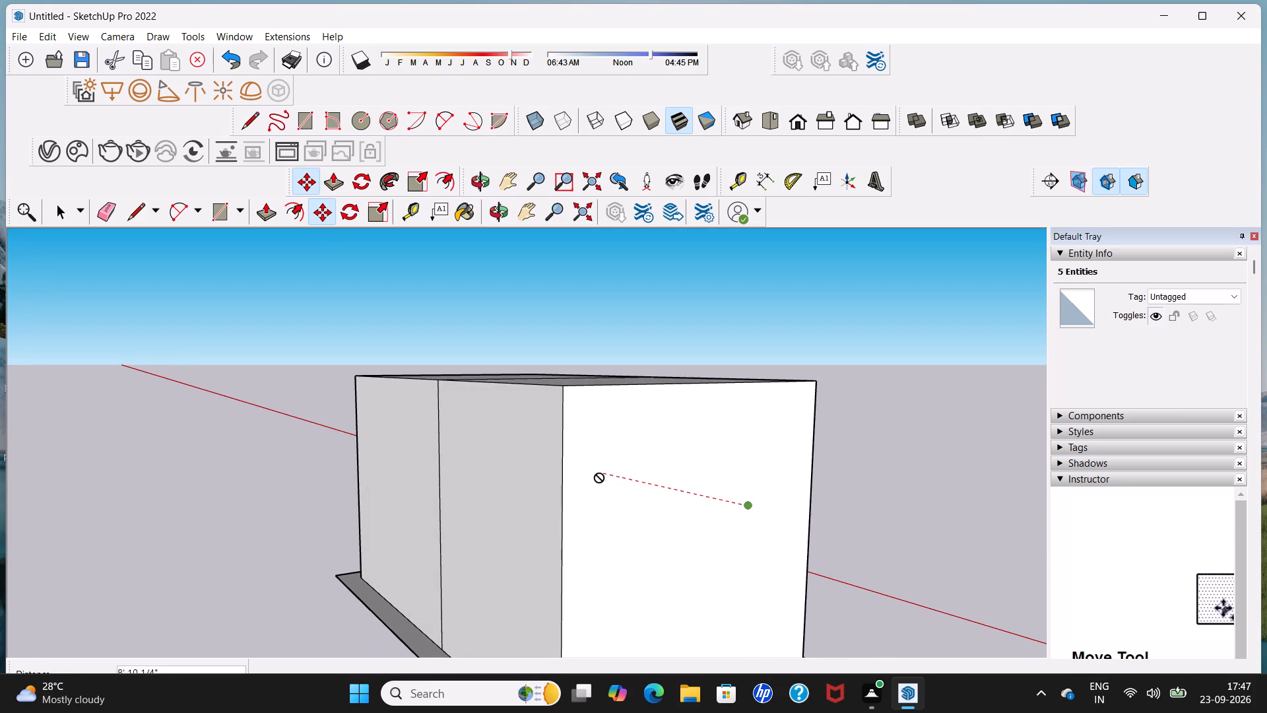
{"action": "scroll", "coordinate": [653, 502], "scroll_direction": "up", "scroll_amount": 6}
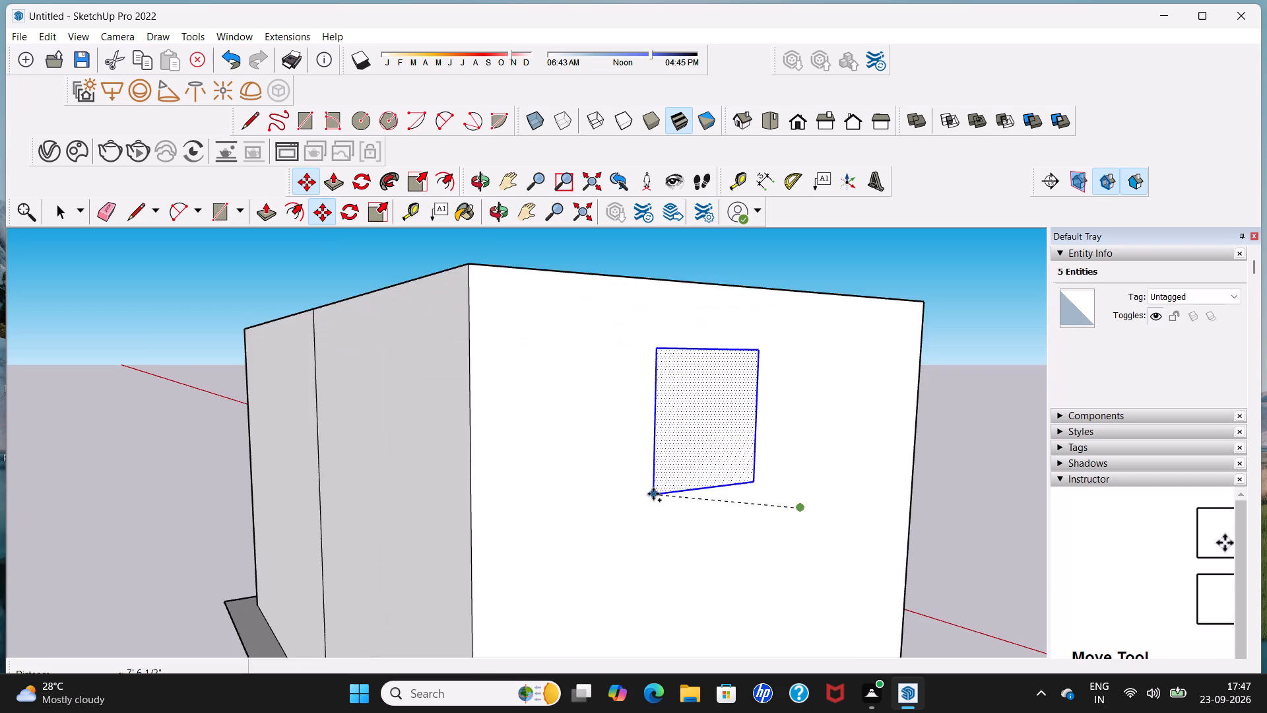
{"action": "scroll", "coordinate": [657, 509], "scroll_direction": "up", "scroll_amount": 8}
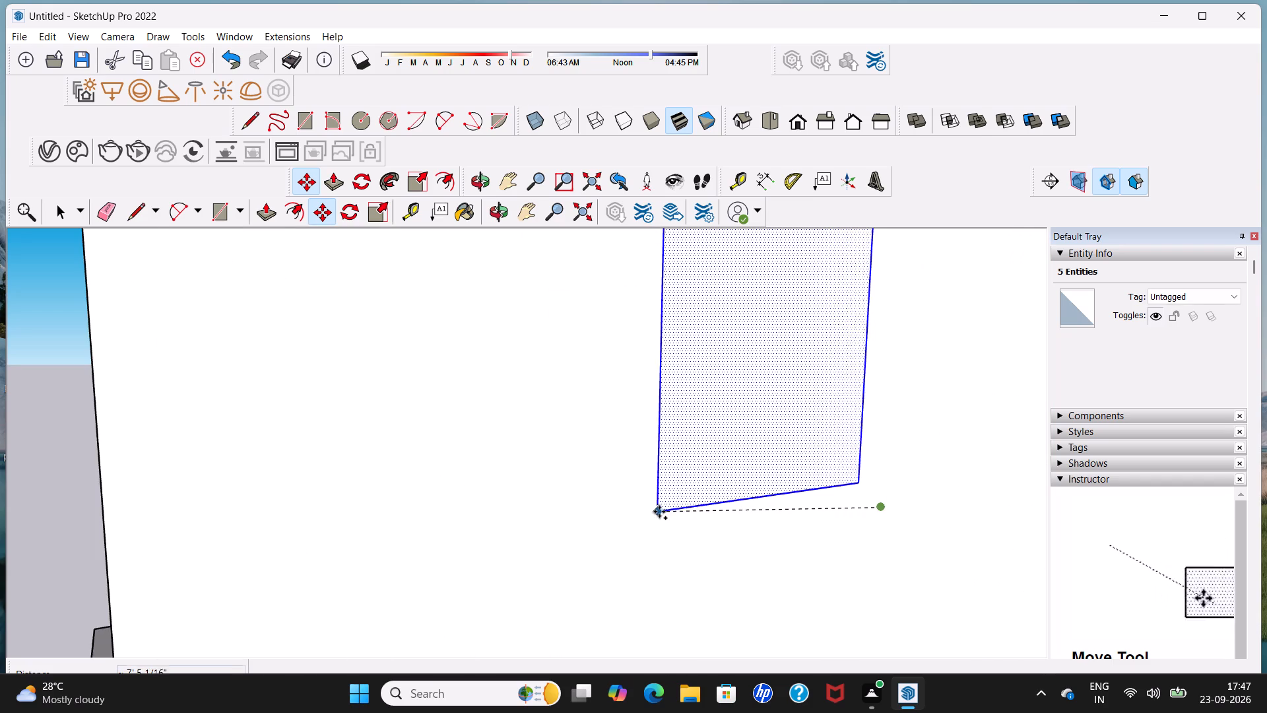
{"action": "left_click", "coordinate": [653, 512]}
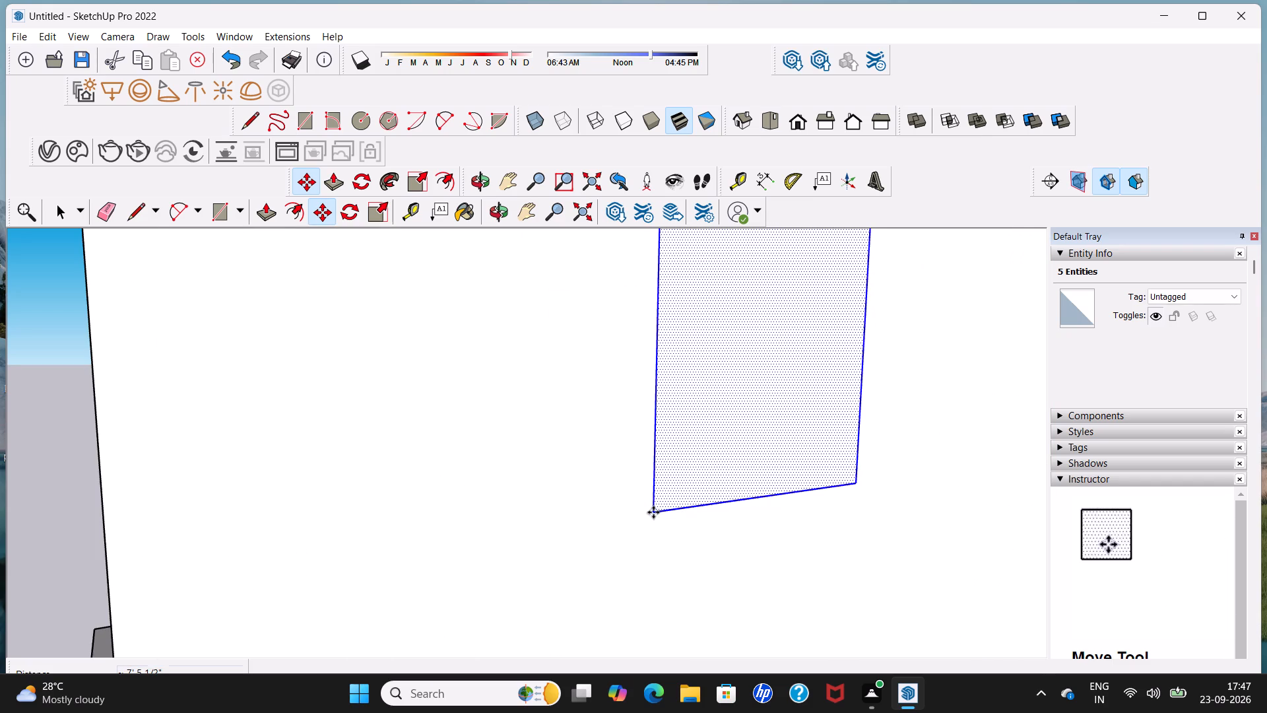
{"action": "scroll", "coordinate": [653, 512], "scroll_direction": "down", "scroll_amount": 13}
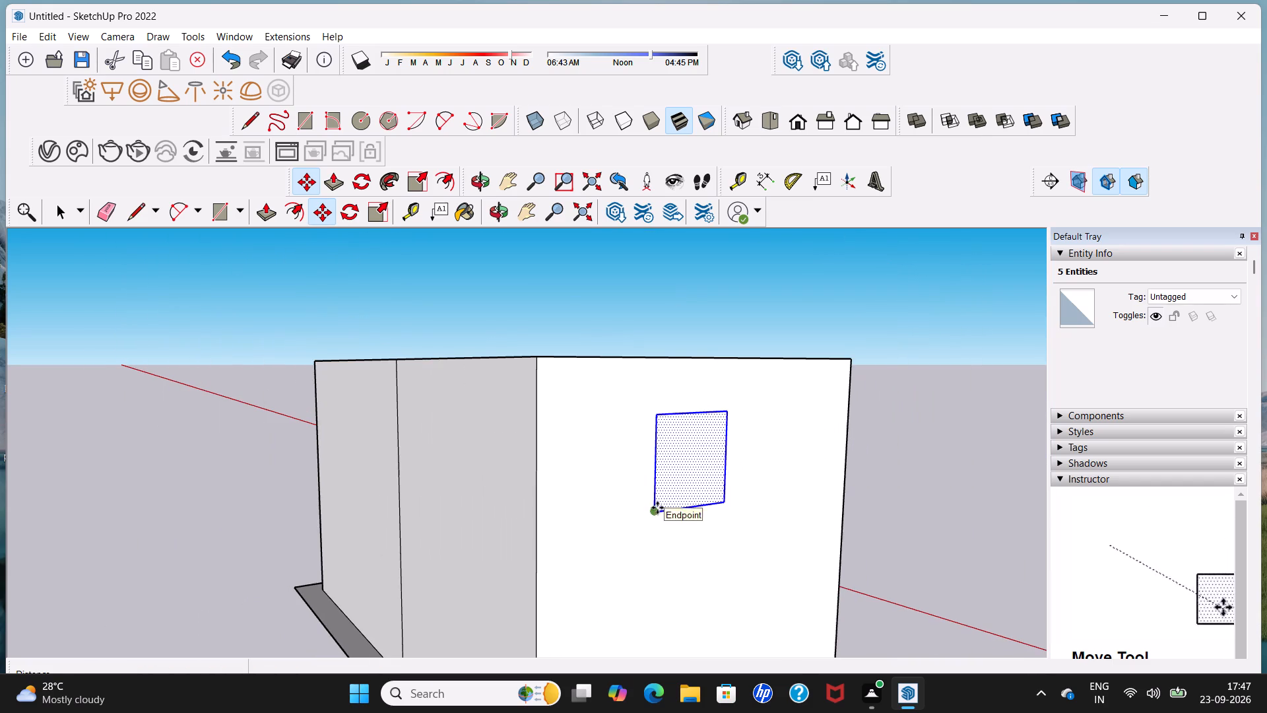
{"action": "key", "text": "space"}
Move the copied square about 1' 7 1/2" down and slightly toward the front on the enclosed room's end wall.
{"action": "middle_click_drag", "start_coordinate": [658, 511], "coordinate": [474, 485]}
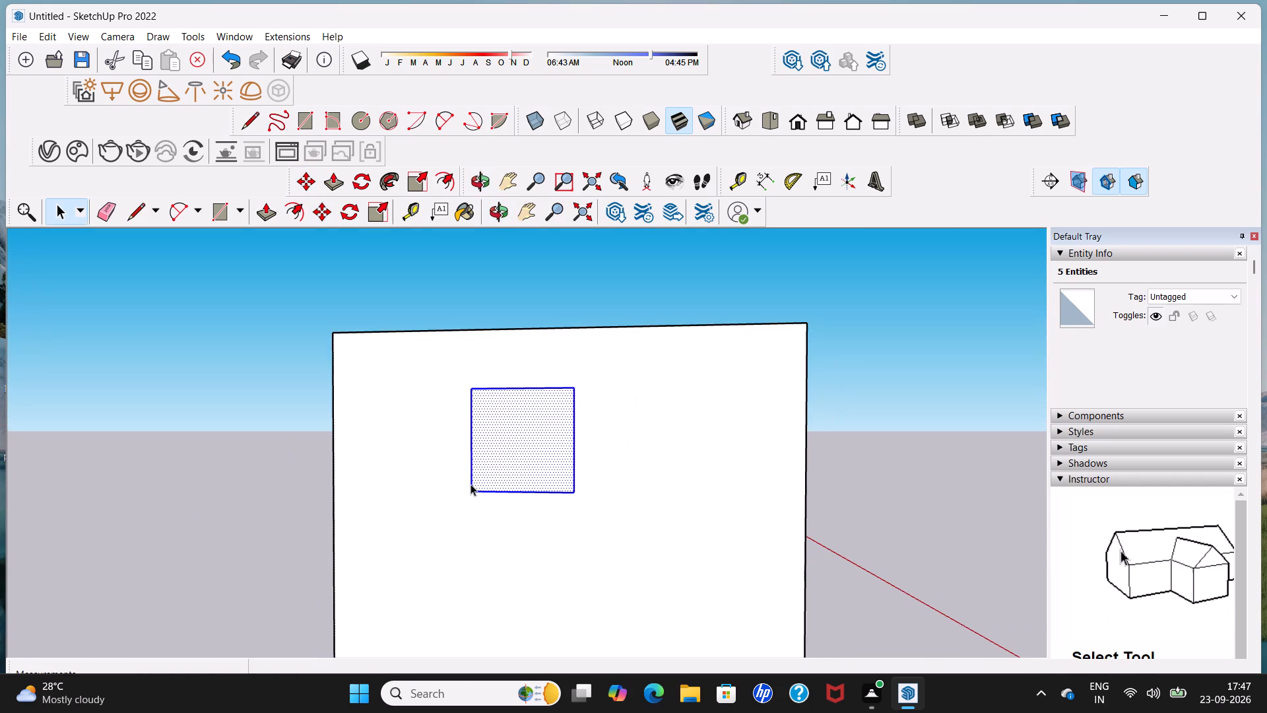
{"action": "scroll", "coordinate": [471, 484], "scroll_direction": "down", "scroll_amount": 14}
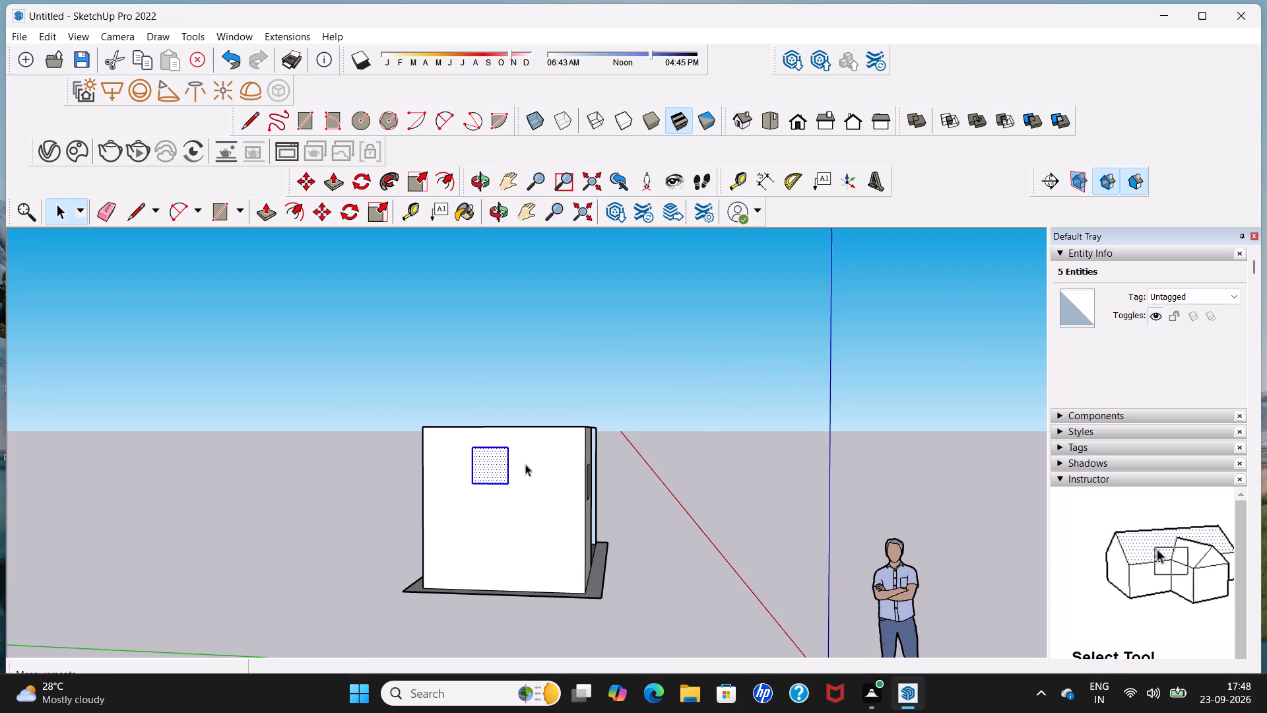
{"action": "middle_click_drag", "start_coordinate": [565, 501], "coordinate": [507, 496]}
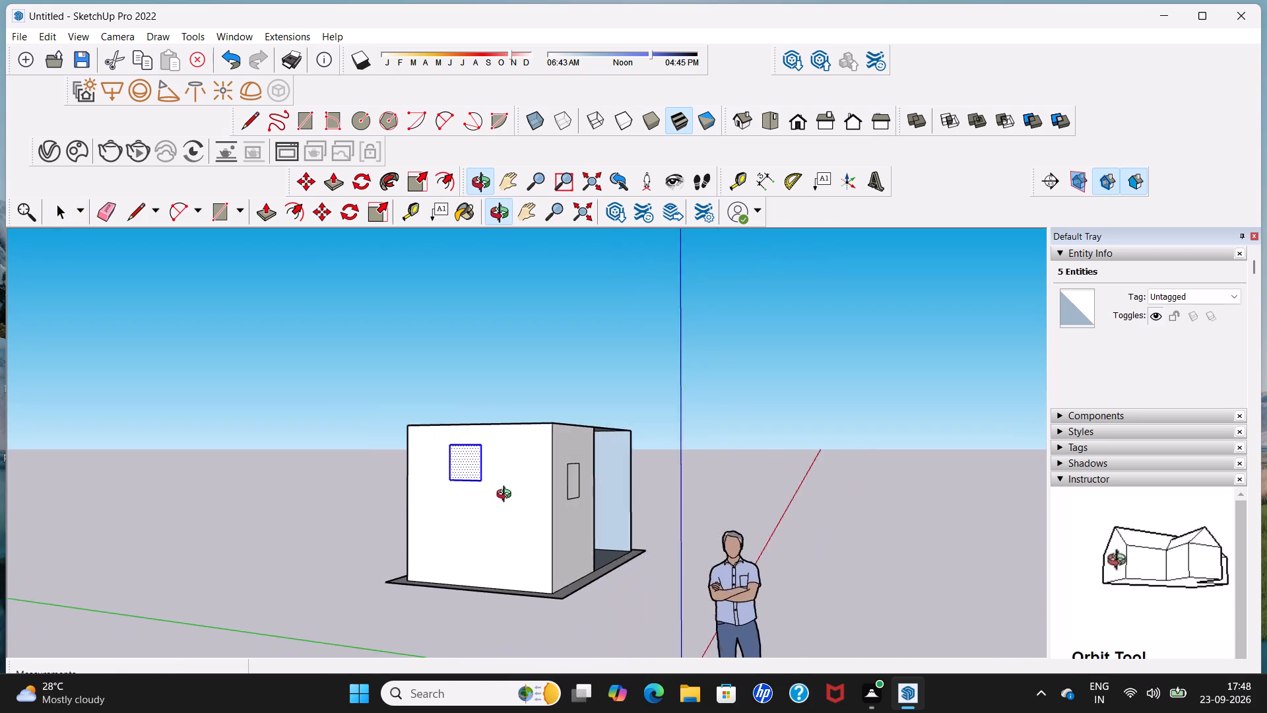
{"action": "middle_click_drag", "start_coordinate": [507, 496], "coordinate": [509, 496]}
{"action": "scroll", "coordinate": [498, 475], "scroll_direction": "up", "scroll_amount": 4}
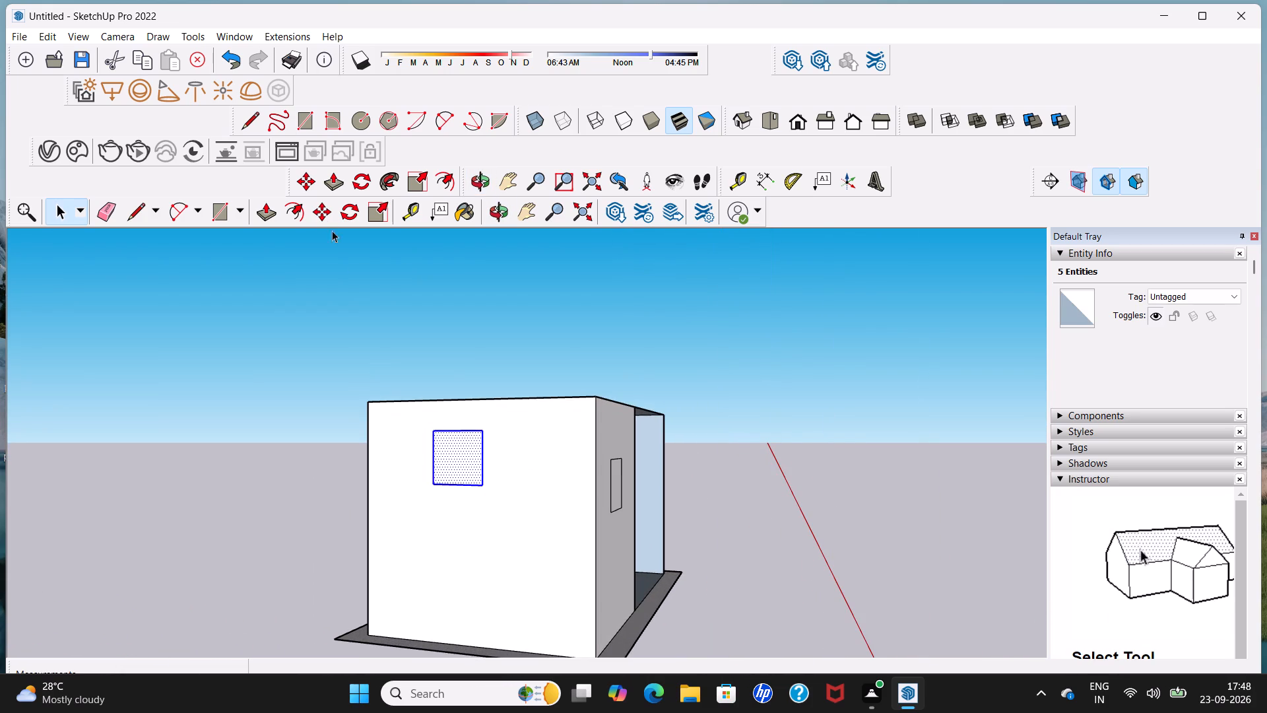
{"action": "left_click", "coordinate": [323, 217]}
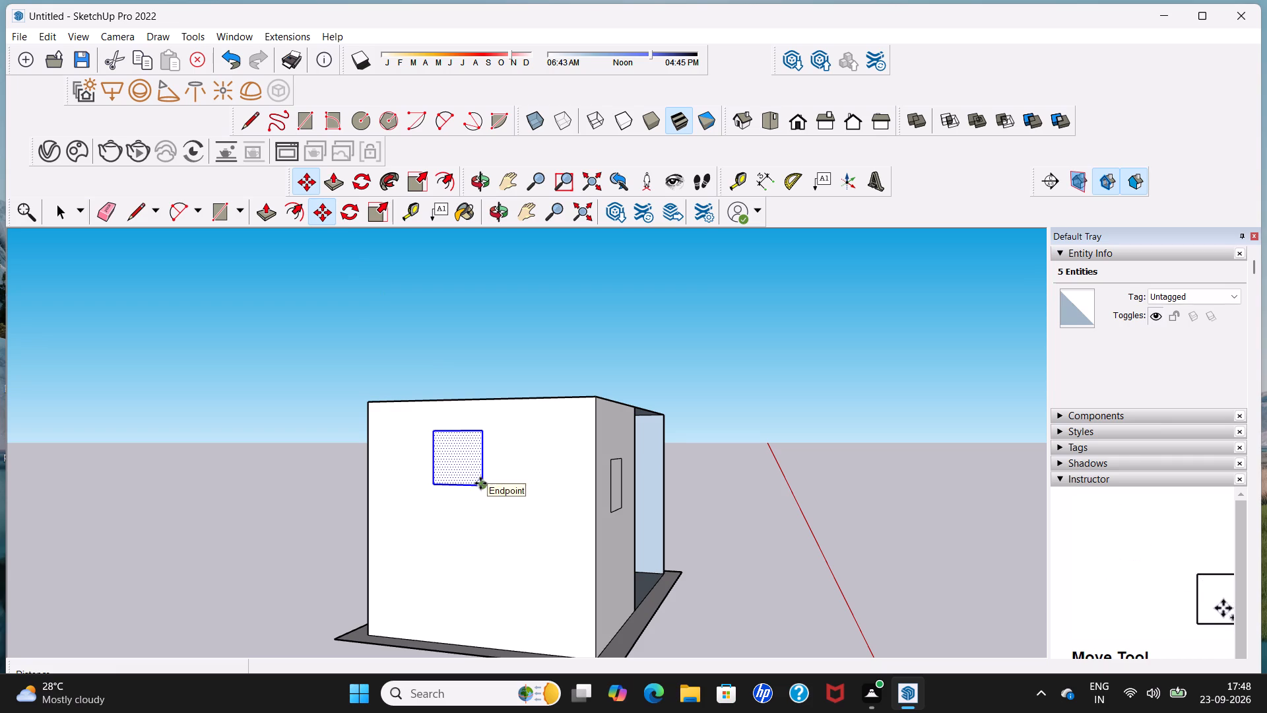
{"action": "left_click", "coordinate": [480, 485]}
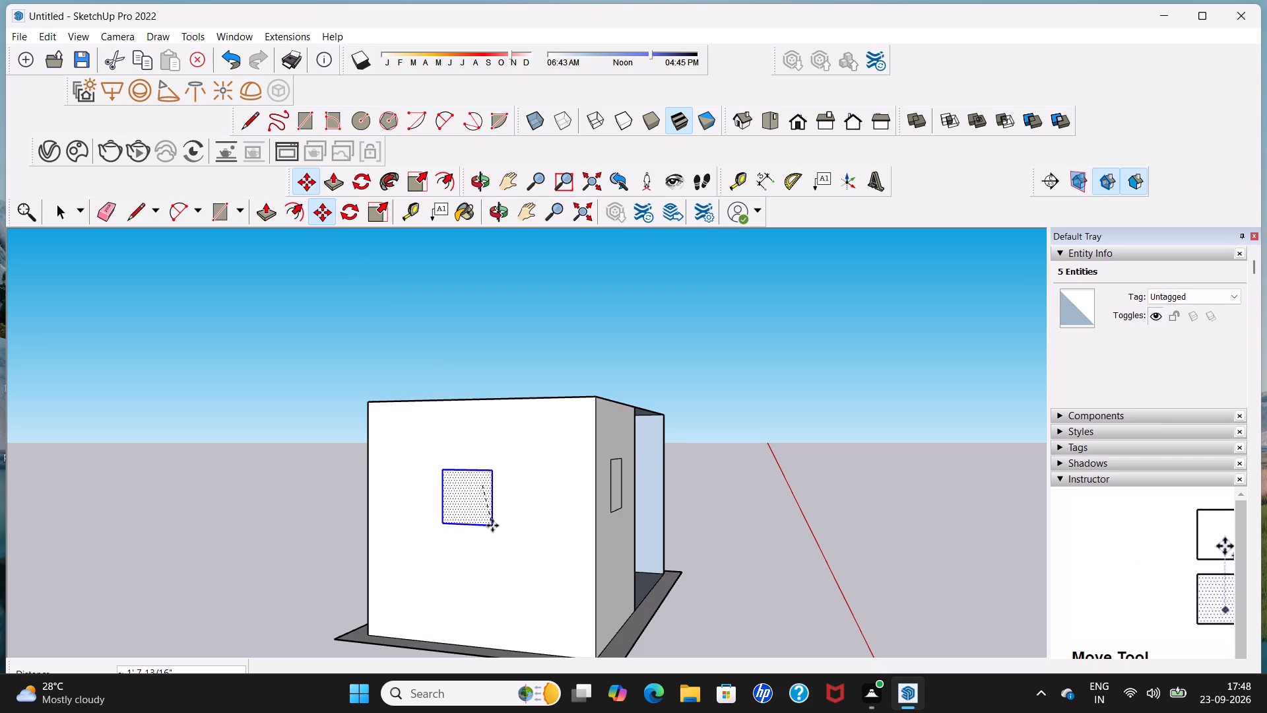
{"action": "left_click", "coordinate": [492, 525]}
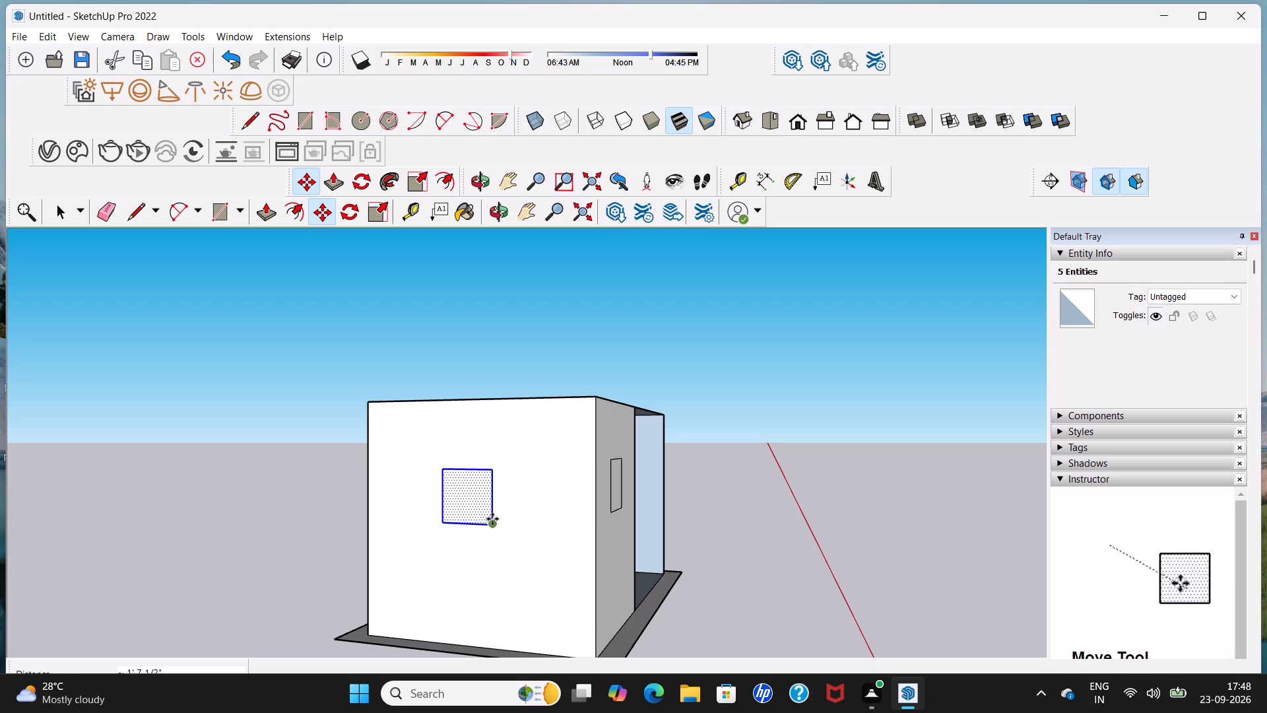
{"action": "key", "text": "space"}
Push the square on the enclosed room's end wall inward about 5 1/8" to form a window recess.
{"action": "middle_click_drag", "start_coordinate": [584, 494], "coordinate": [415, 487]}
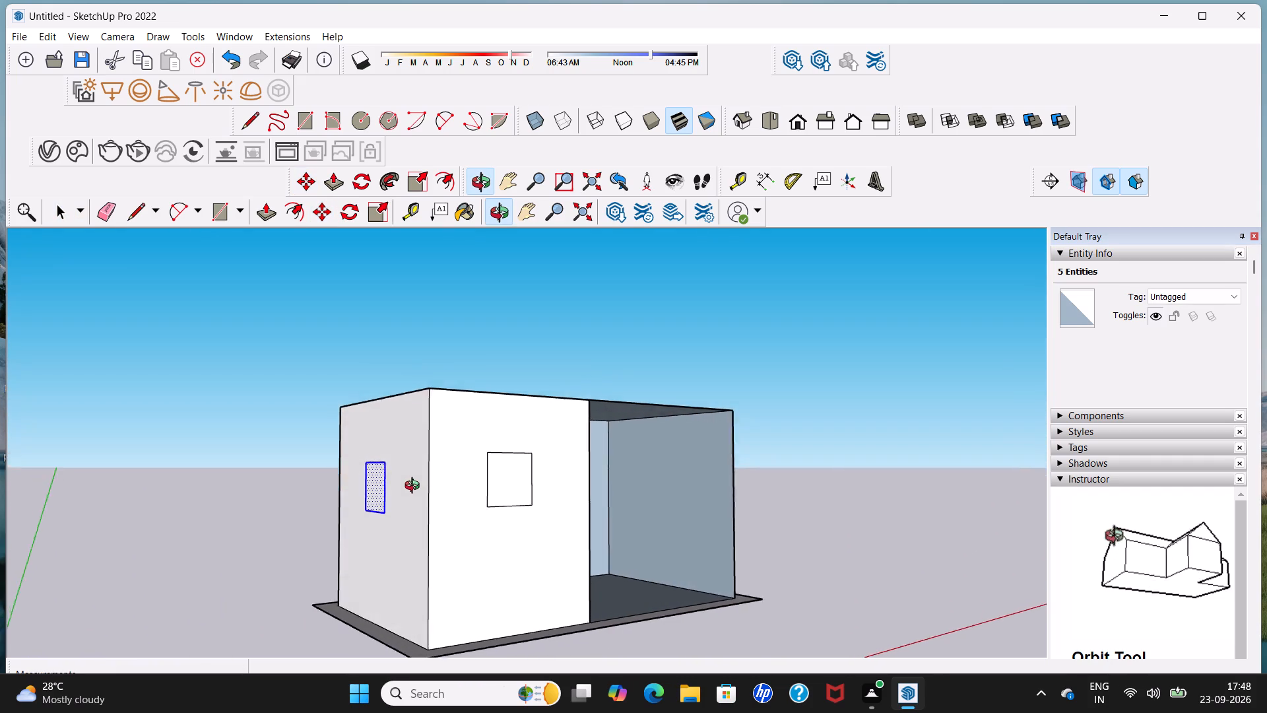
{"action": "middle_click_drag", "start_coordinate": [415, 487], "coordinate": [466, 474]}
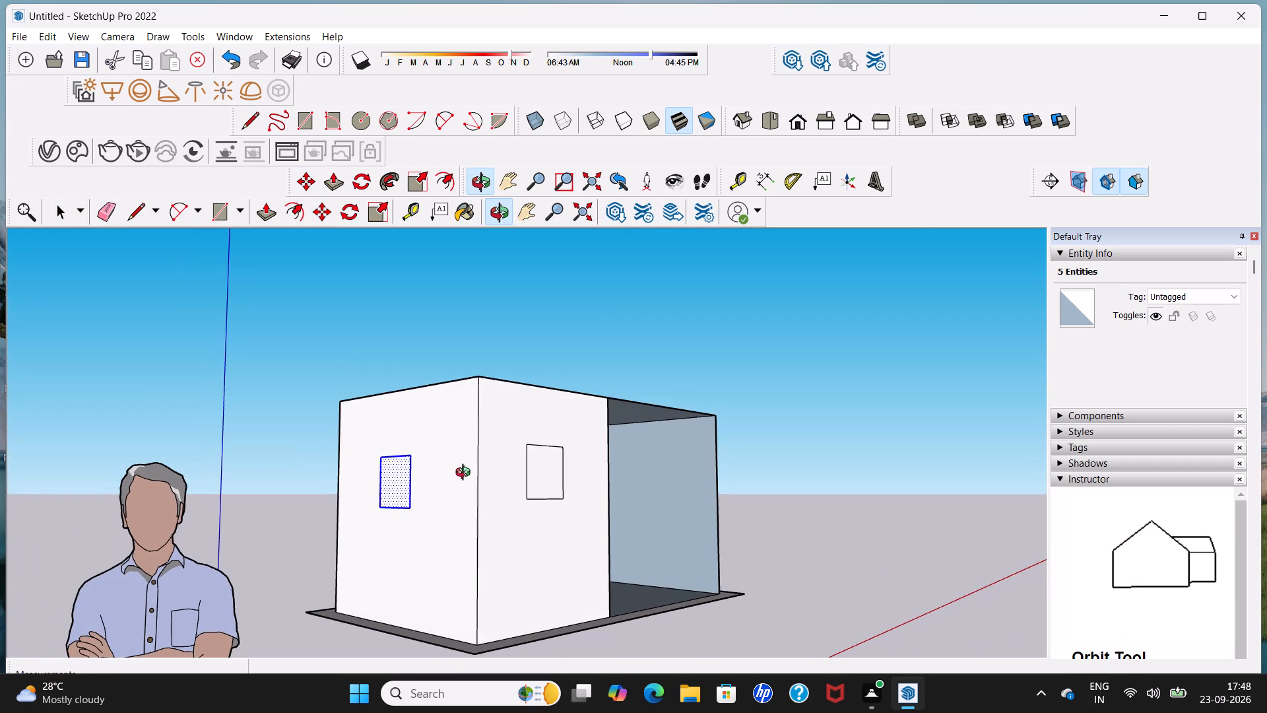
{"action": "middle_click_drag", "start_coordinate": [466, 474], "coordinate": [467, 476]}
{"action": "scroll", "coordinate": [471, 490], "scroll_direction": "up", "scroll_amount": 2}
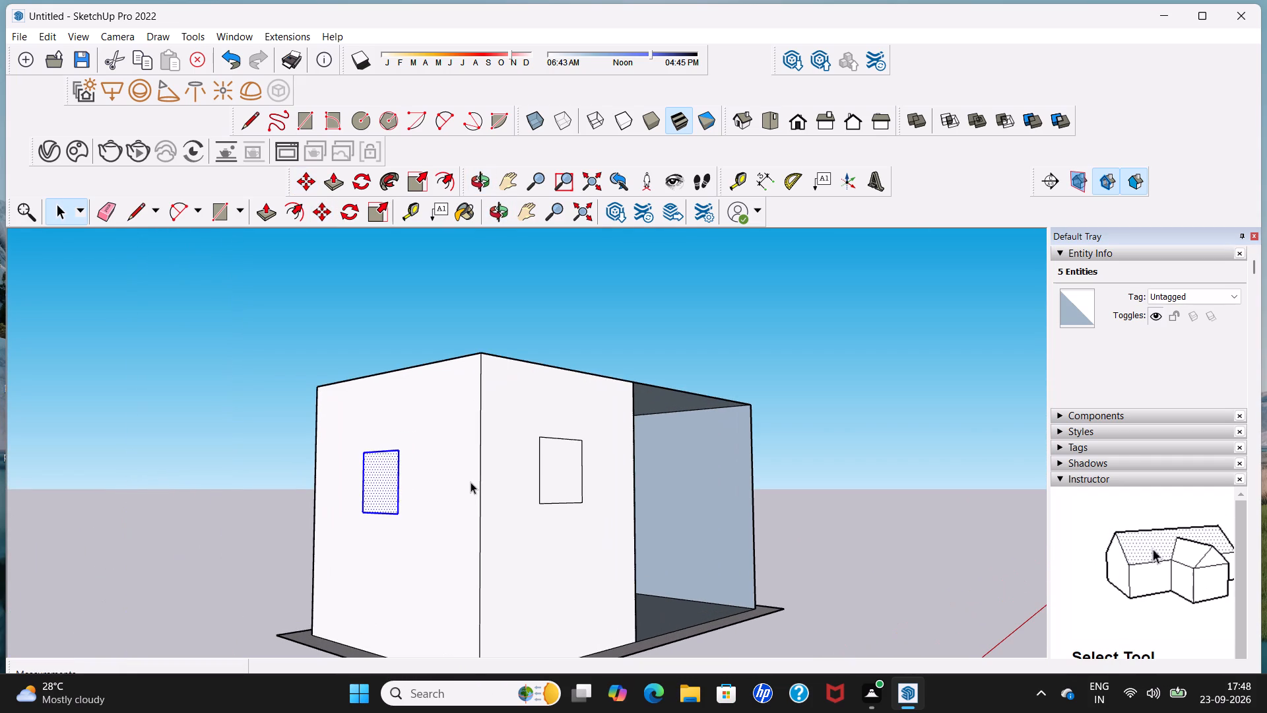
{"action": "middle_click_drag", "start_coordinate": [386, 504], "coordinate": [578, 496]}
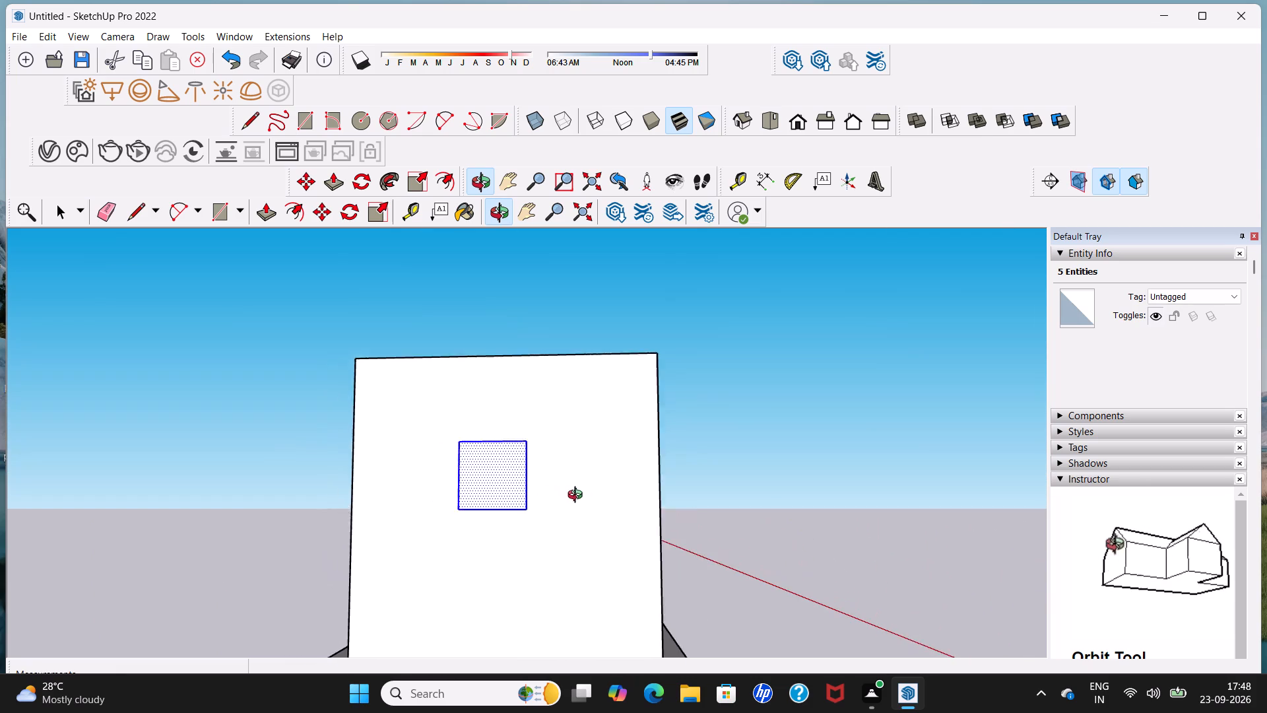
{"action": "middle_click_drag", "start_coordinate": [578, 496], "coordinate": [612, 494]}
{"action": "scroll", "coordinate": [519, 481], "scroll_direction": "up", "scroll_amount": 4}
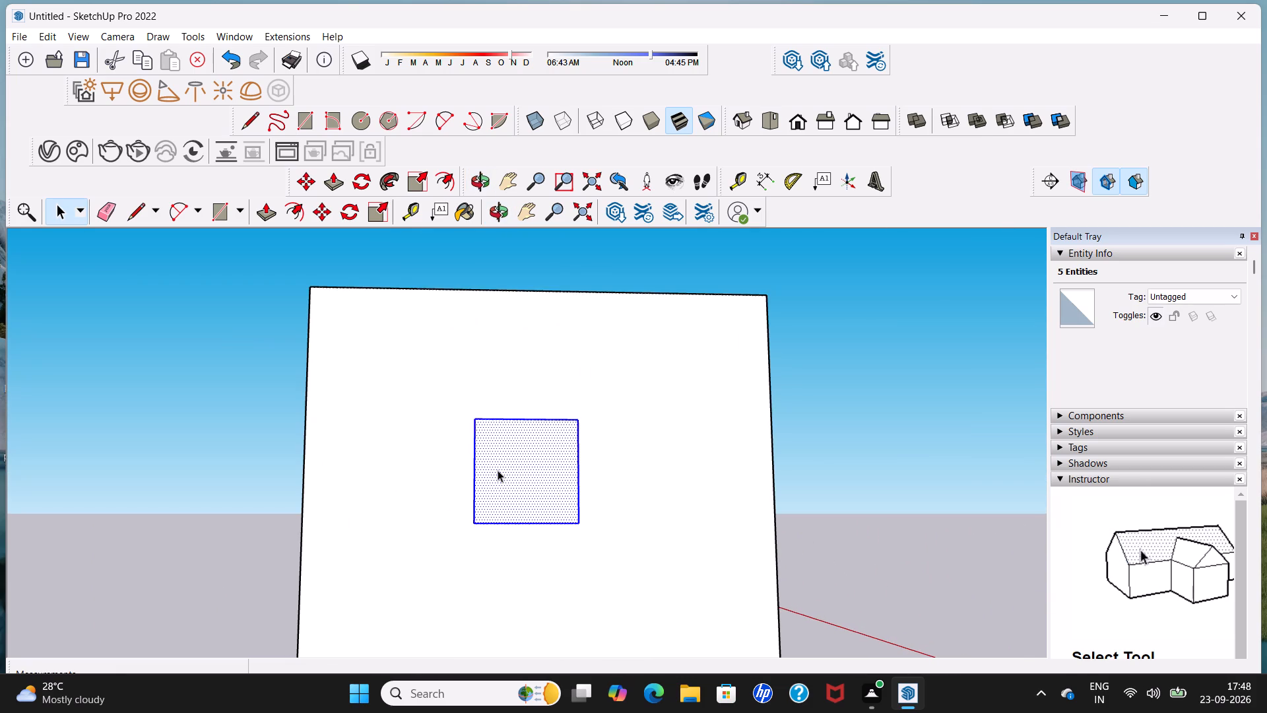
{"action": "left_click", "coordinate": [833, 397]}
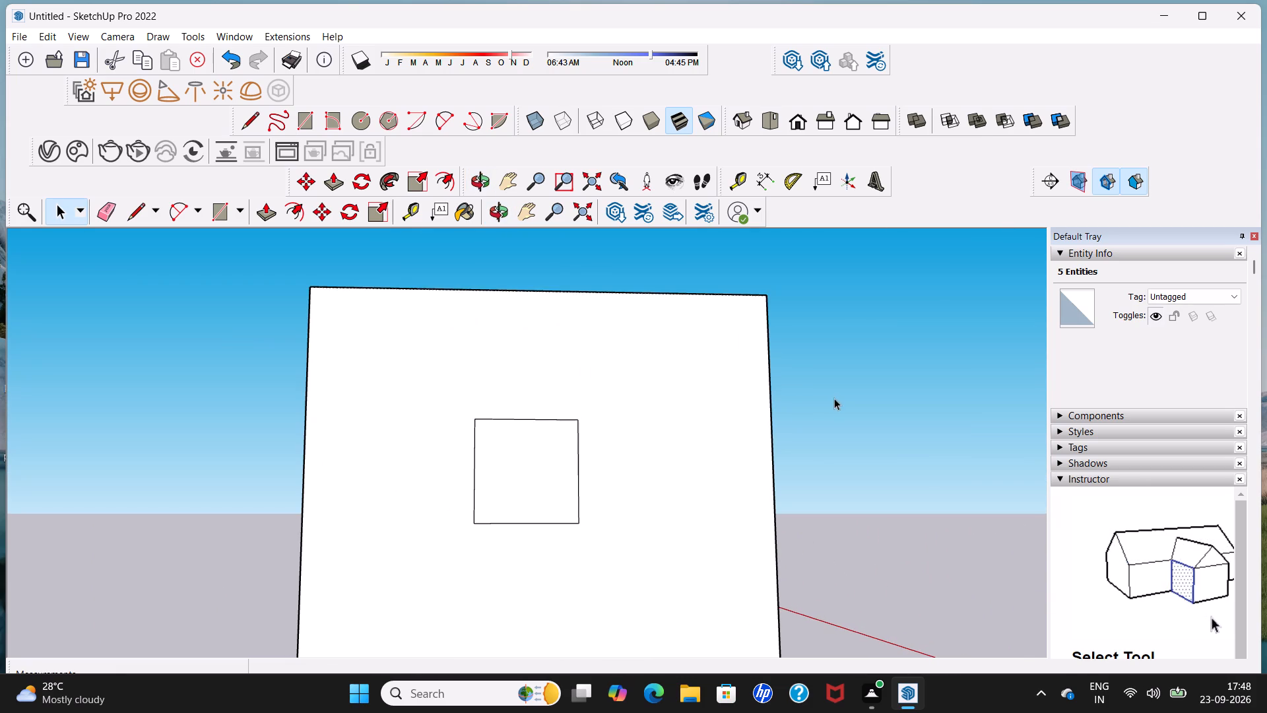
{"action": "left_click", "coordinate": [332, 189]}
{"action": "left_click", "coordinate": [492, 443]}
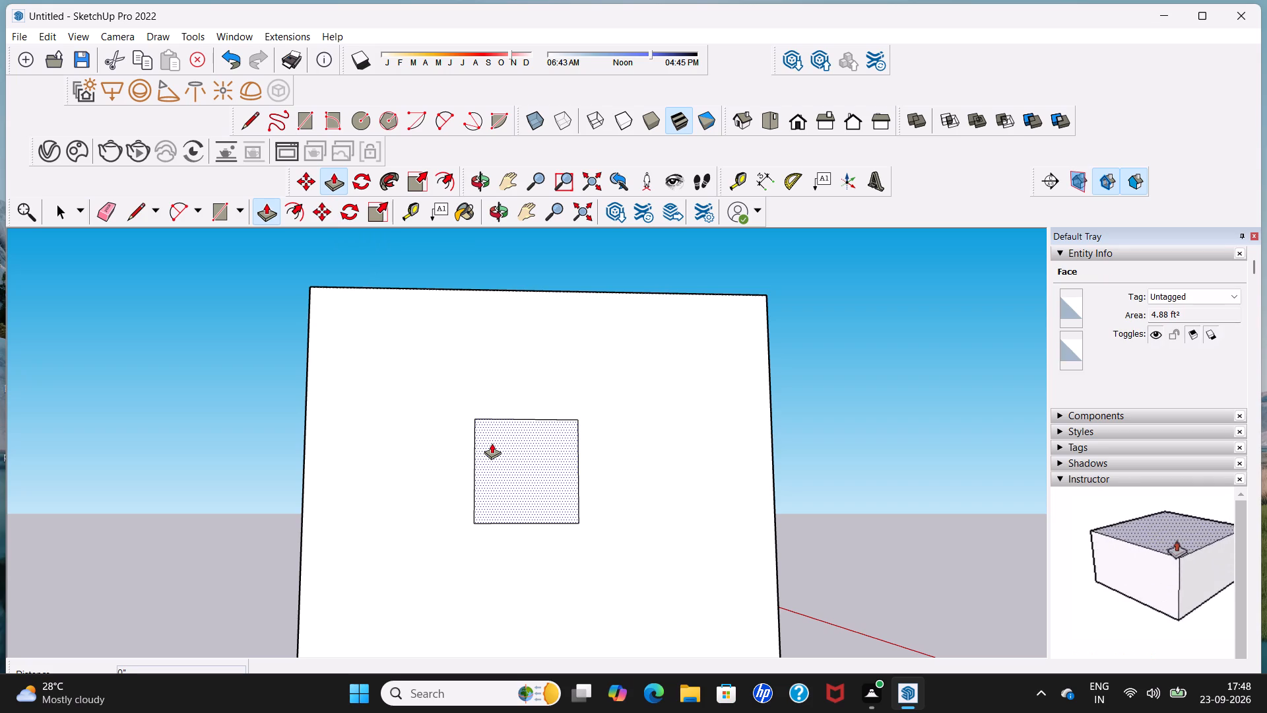
{"action": "middle_click_drag", "start_coordinate": [492, 438], "coordinate": [435, 442]}
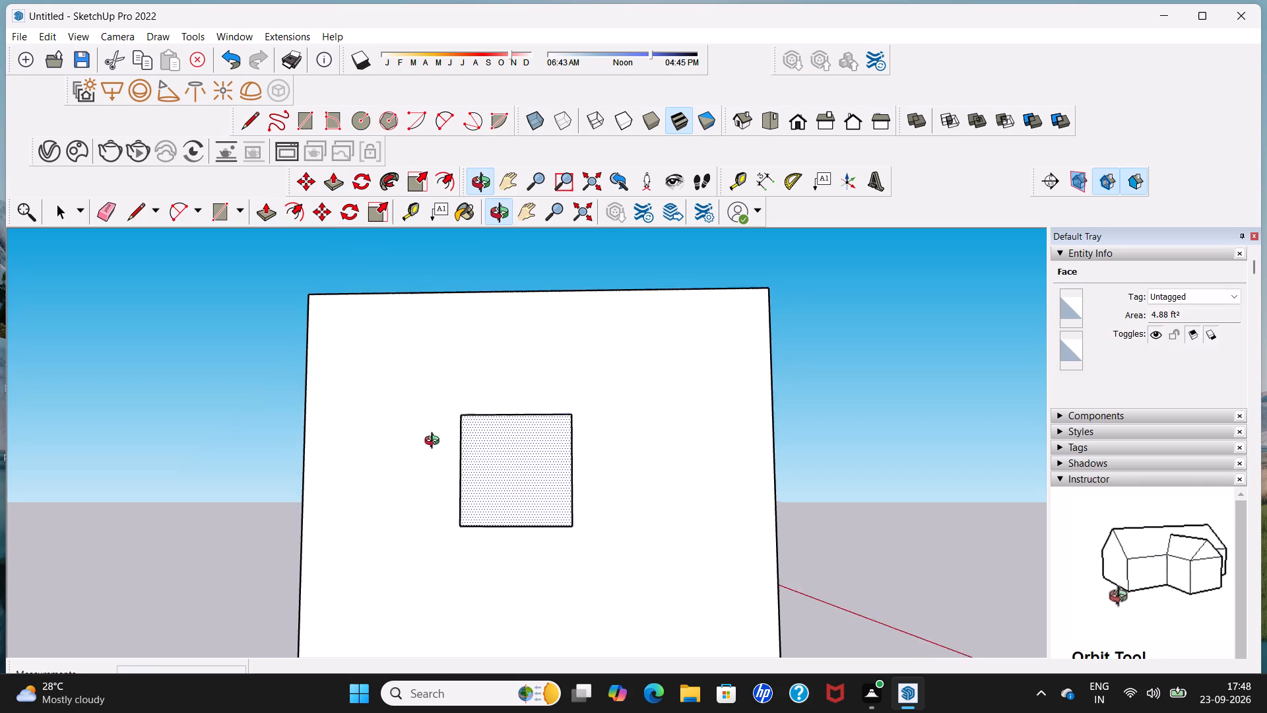
{"action": "middle_click_drag", "start_coordinate": [435, 442], "coordinate": [267, 435]}
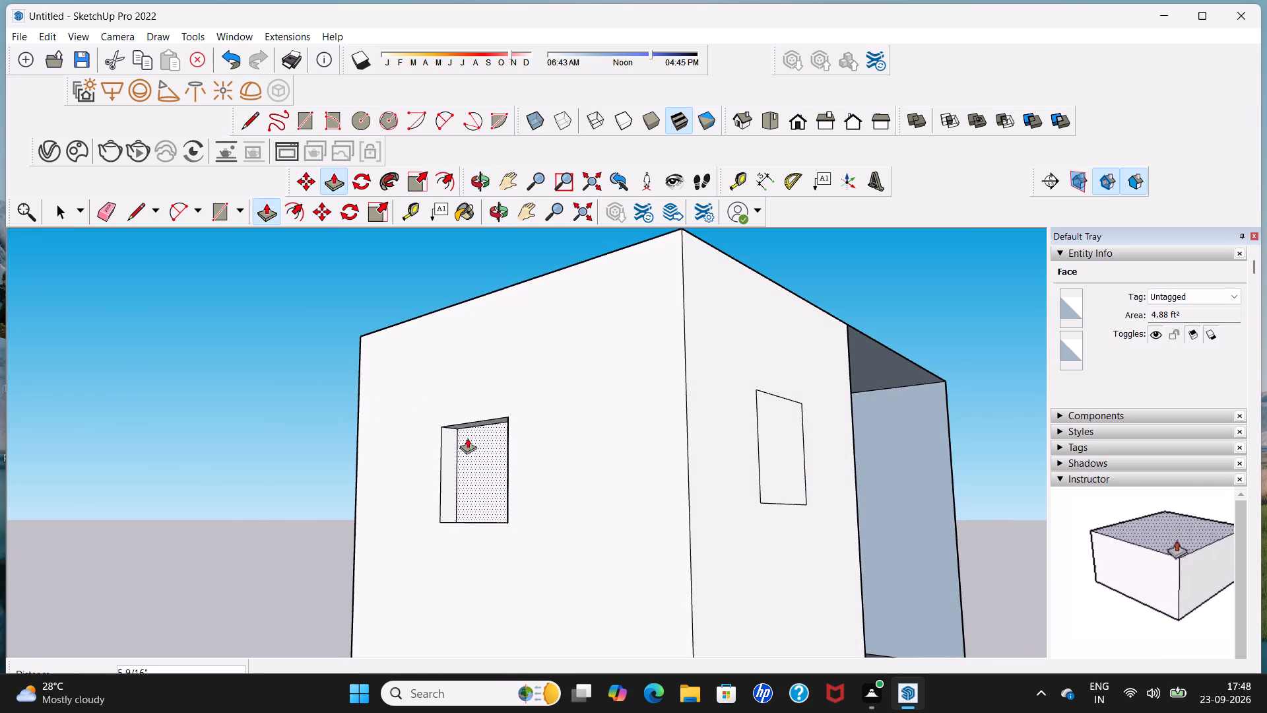
{"action": "left_click", "coordinate": [467, 438]}
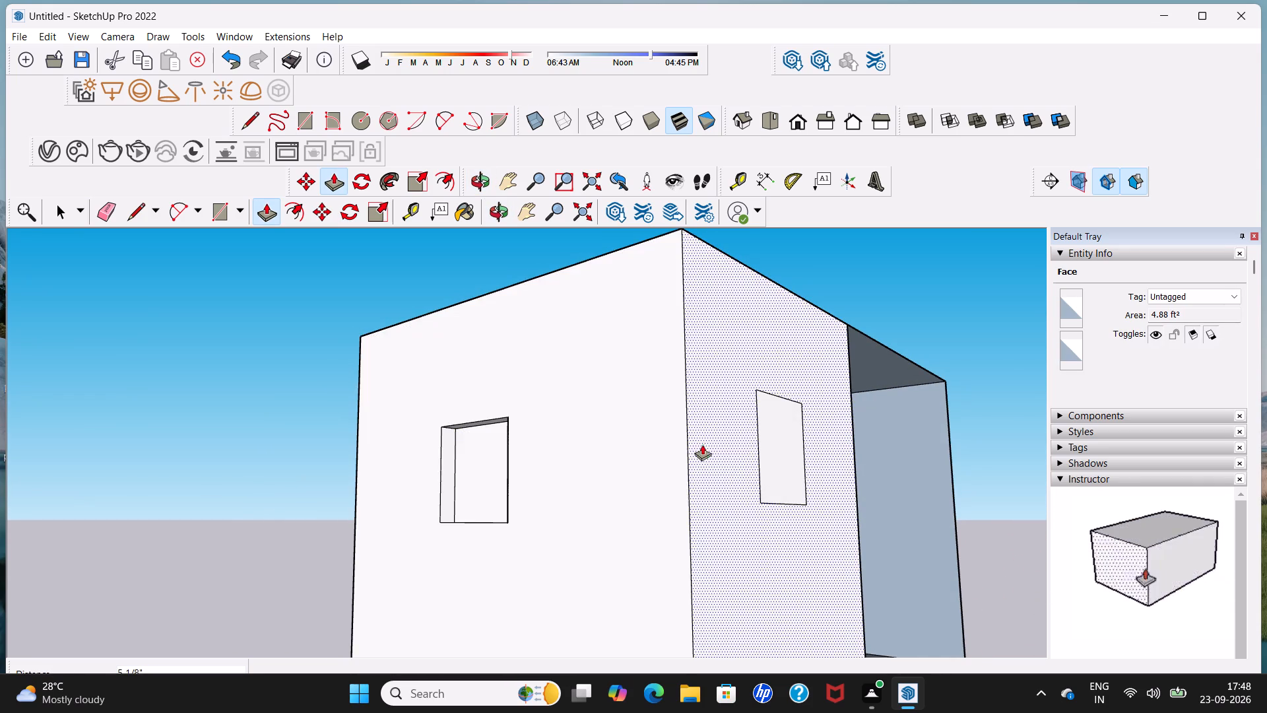
Push the square on the enclosed room's front wall inward about 5" to form a matching window recess.
{"action": "middle_click_drag", "start_coordinate": [703, 446], "coordinate": [566, 453]}
{"action": "scroll", "coordinate": [736, 449], "scroll_direction": "up", "scroll_amount": 2}
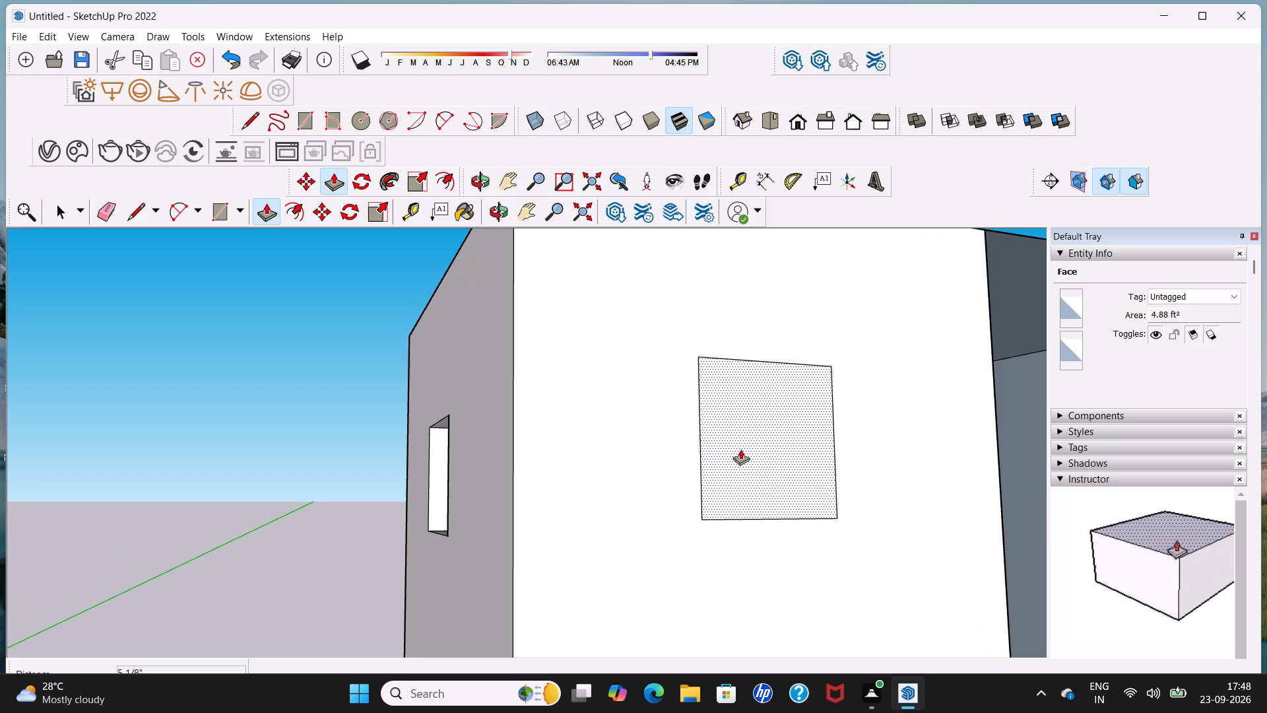
{"action": "left_click", "coordinate": [740, 449]}
{"action": "left_click", "coordinate": [721, 440]}
{"action": "scroll", "coordinate": [721, 439], "scroll_direction": "down", "scroll_amount": 4}
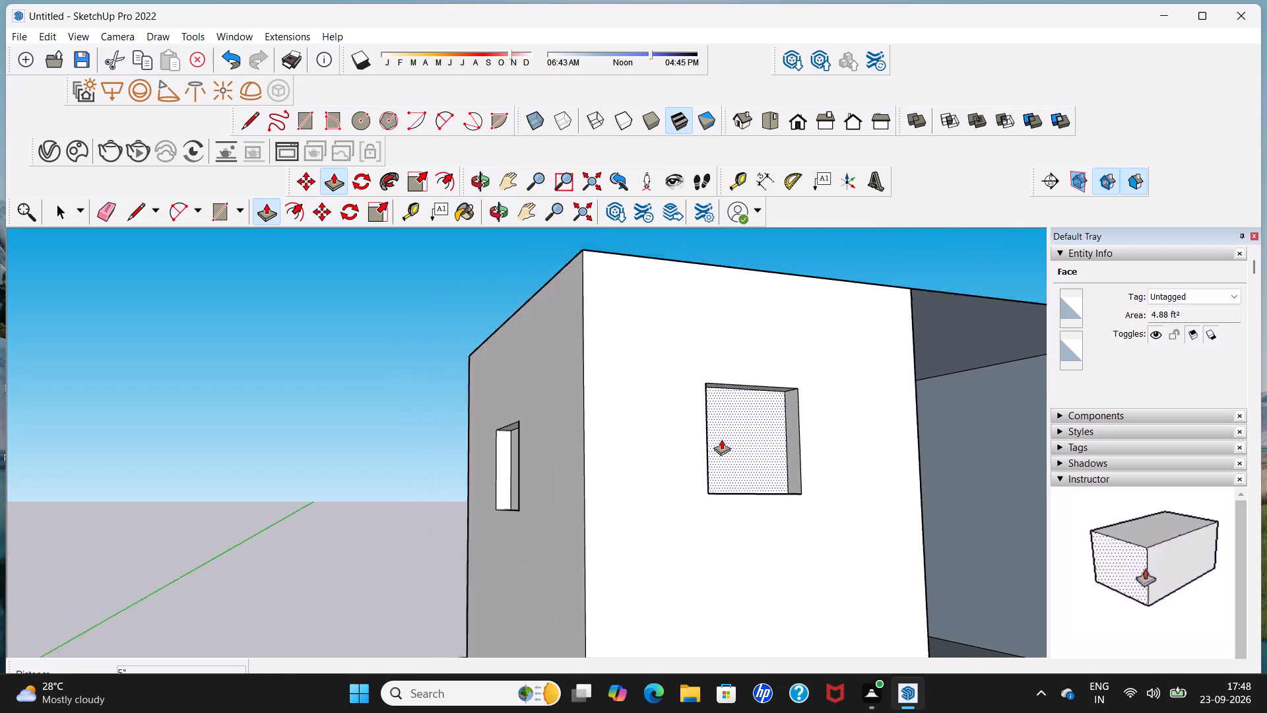
{"action": "scroll", "coordinate": [721, 439], "scroll_direction": "down", "scroll_amount": 4}
{"action": "key", "text": "space"}
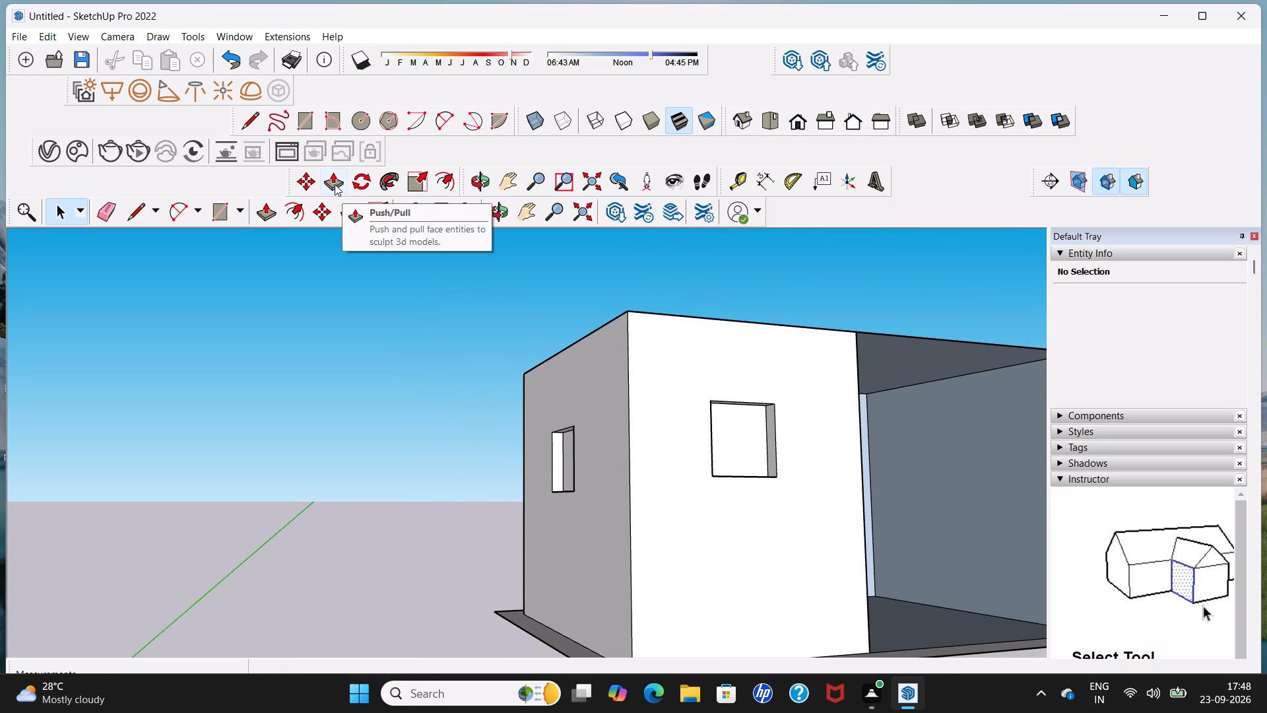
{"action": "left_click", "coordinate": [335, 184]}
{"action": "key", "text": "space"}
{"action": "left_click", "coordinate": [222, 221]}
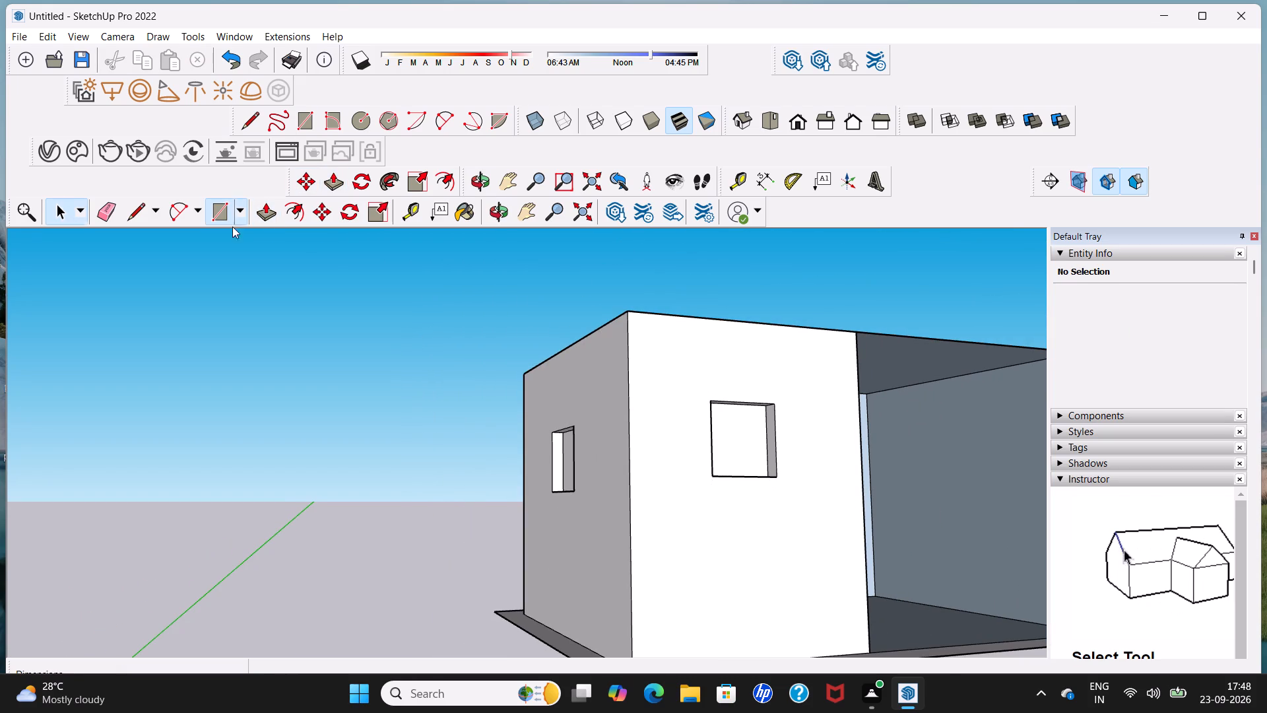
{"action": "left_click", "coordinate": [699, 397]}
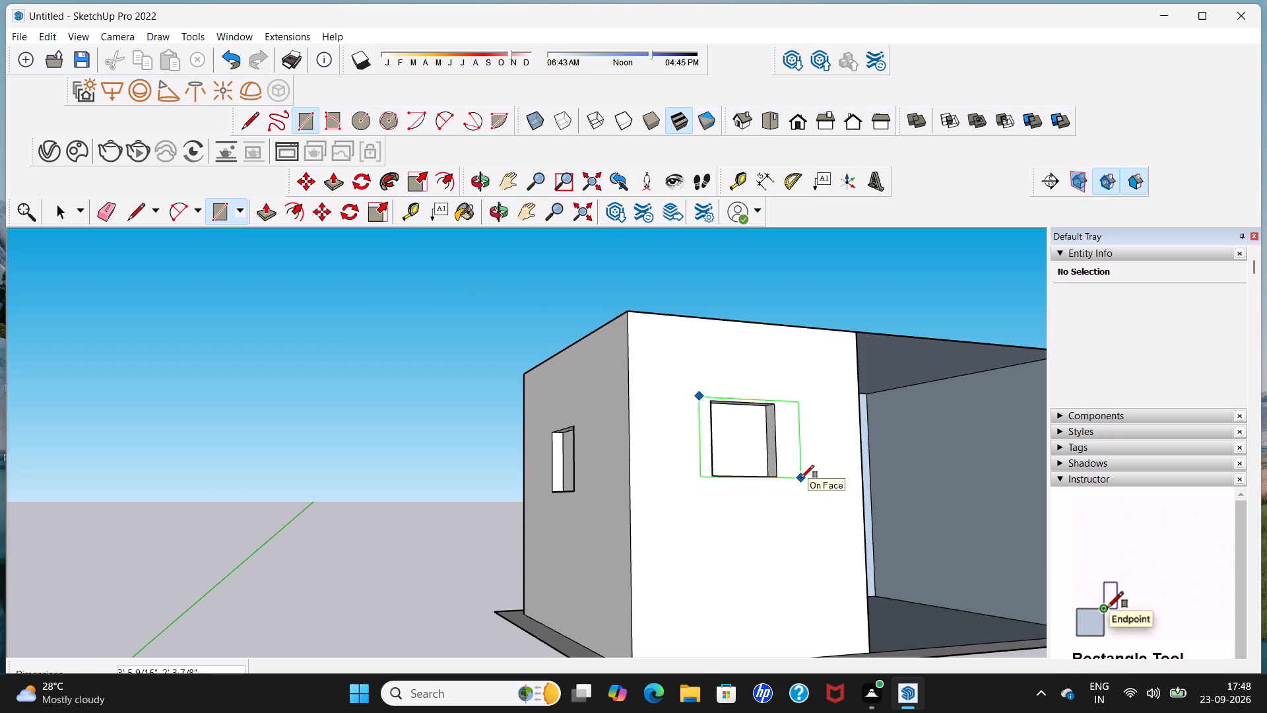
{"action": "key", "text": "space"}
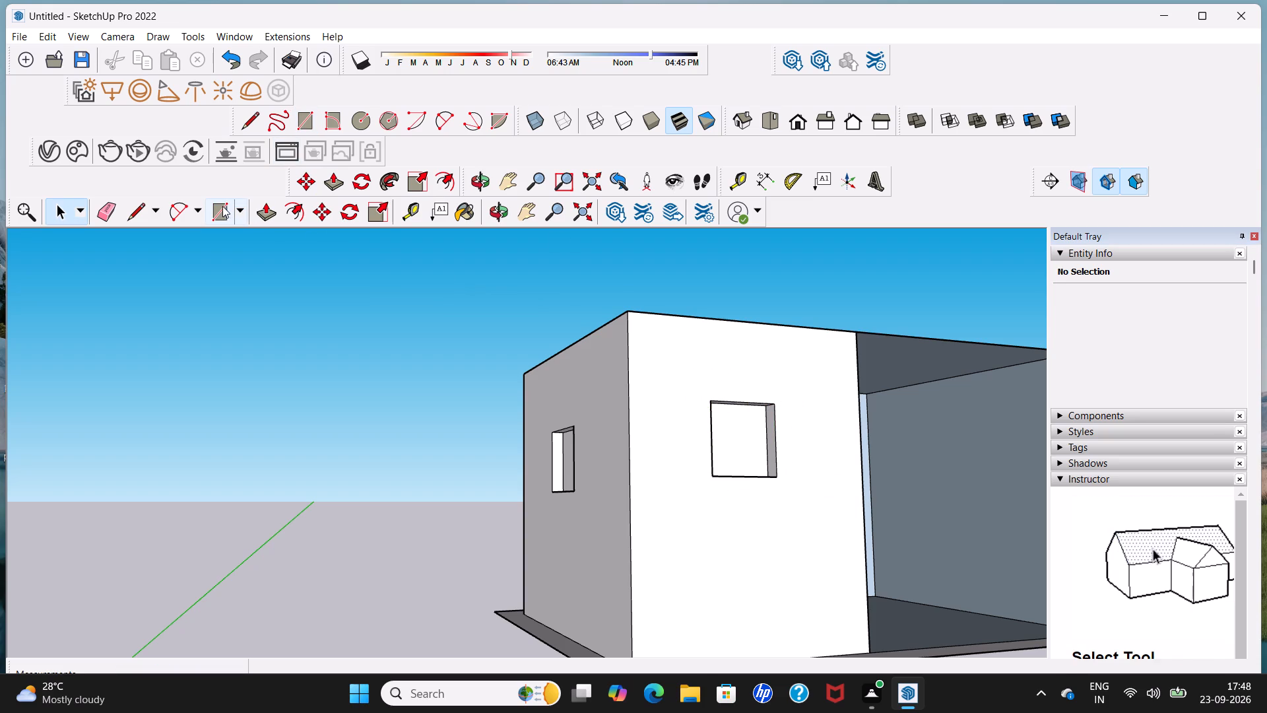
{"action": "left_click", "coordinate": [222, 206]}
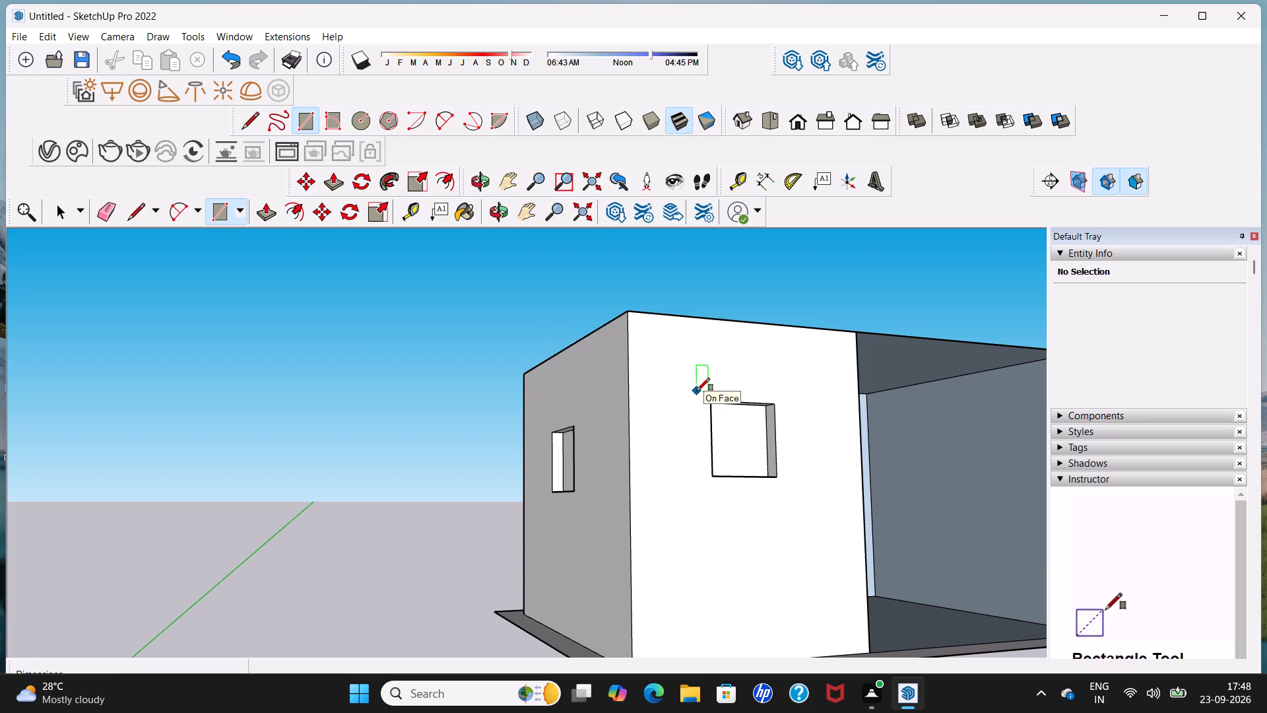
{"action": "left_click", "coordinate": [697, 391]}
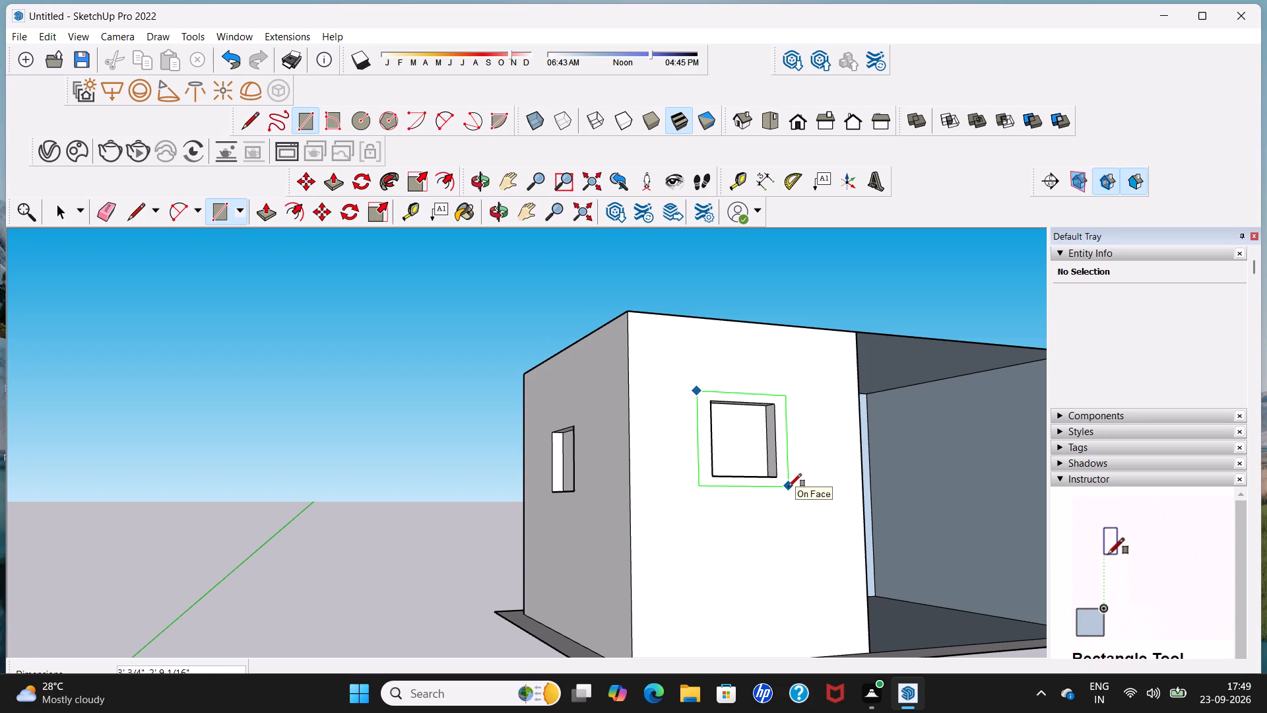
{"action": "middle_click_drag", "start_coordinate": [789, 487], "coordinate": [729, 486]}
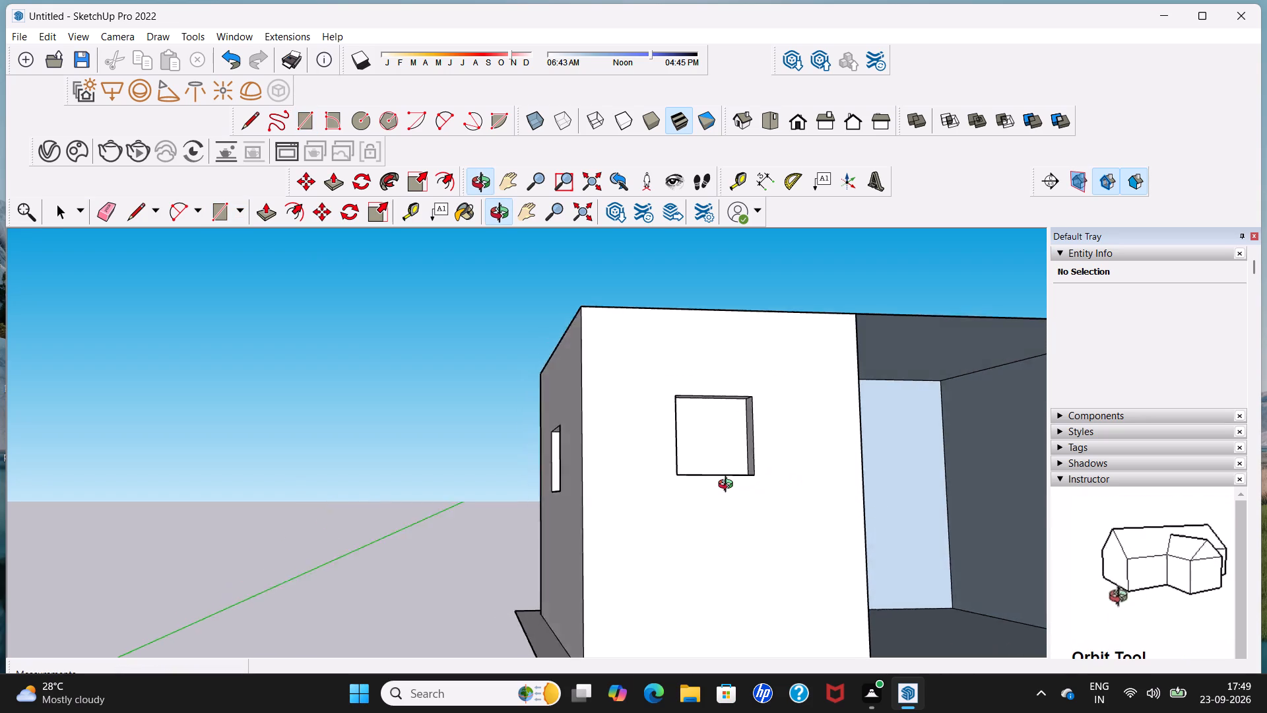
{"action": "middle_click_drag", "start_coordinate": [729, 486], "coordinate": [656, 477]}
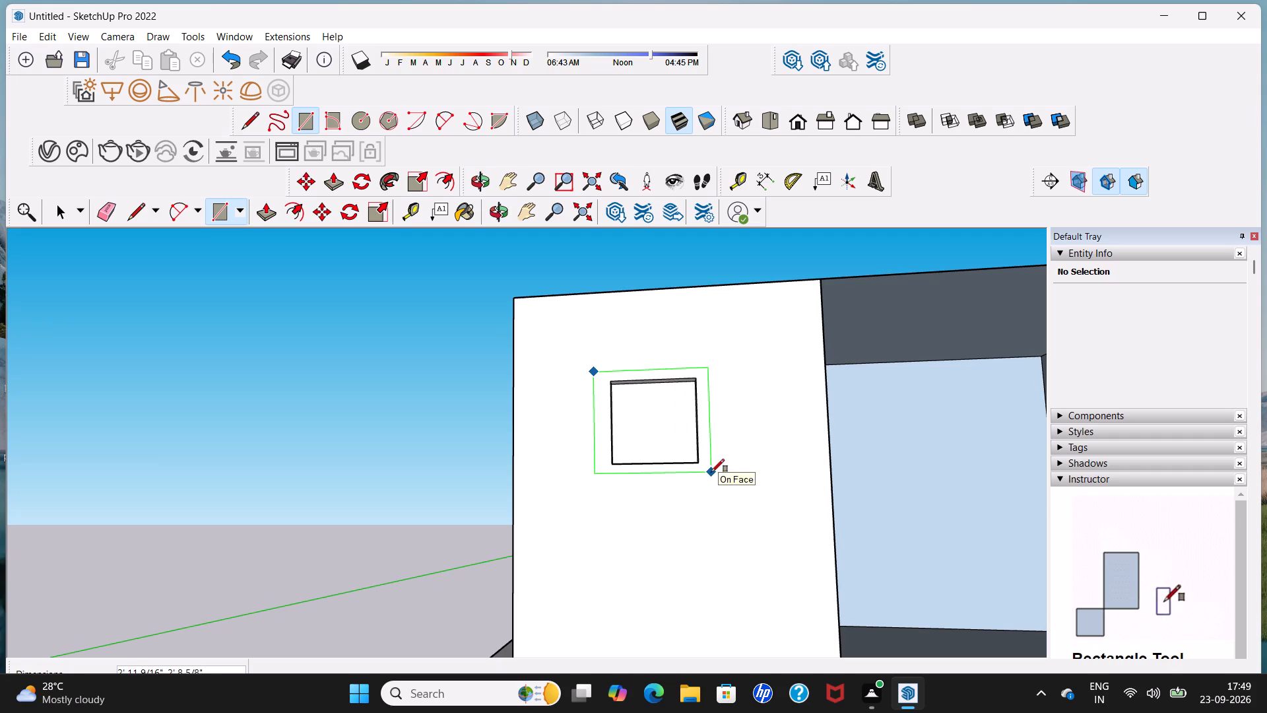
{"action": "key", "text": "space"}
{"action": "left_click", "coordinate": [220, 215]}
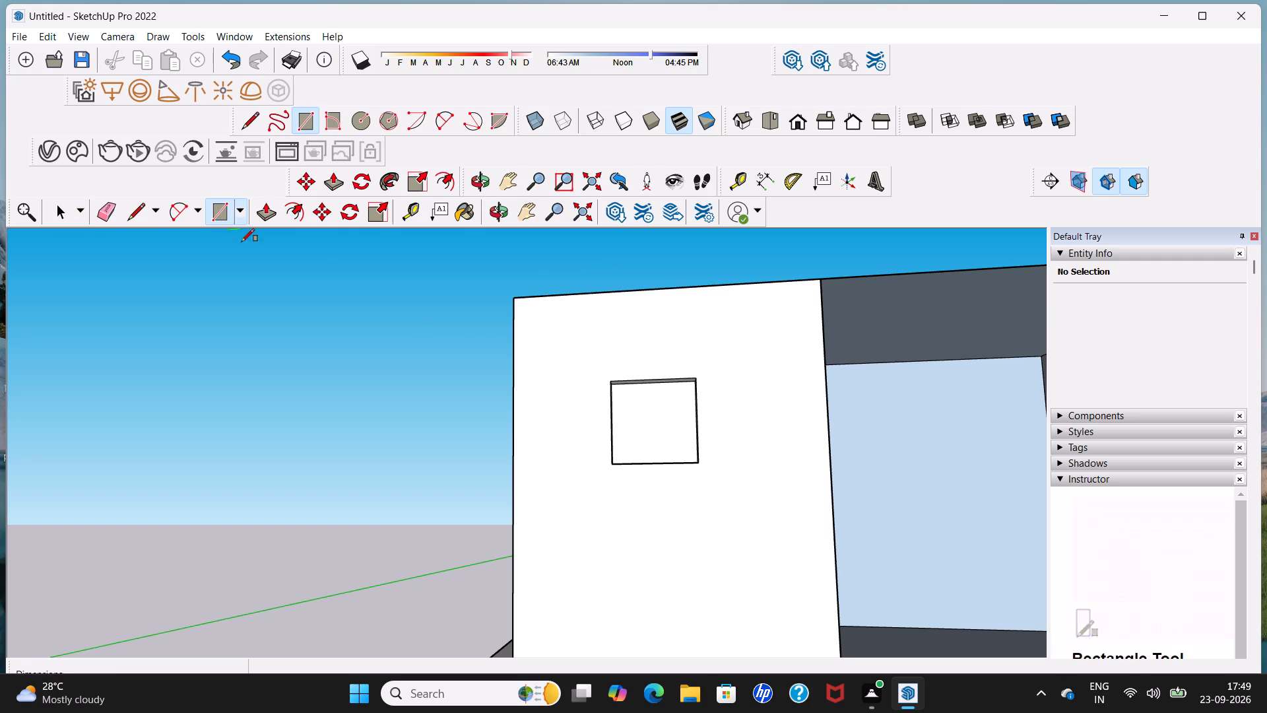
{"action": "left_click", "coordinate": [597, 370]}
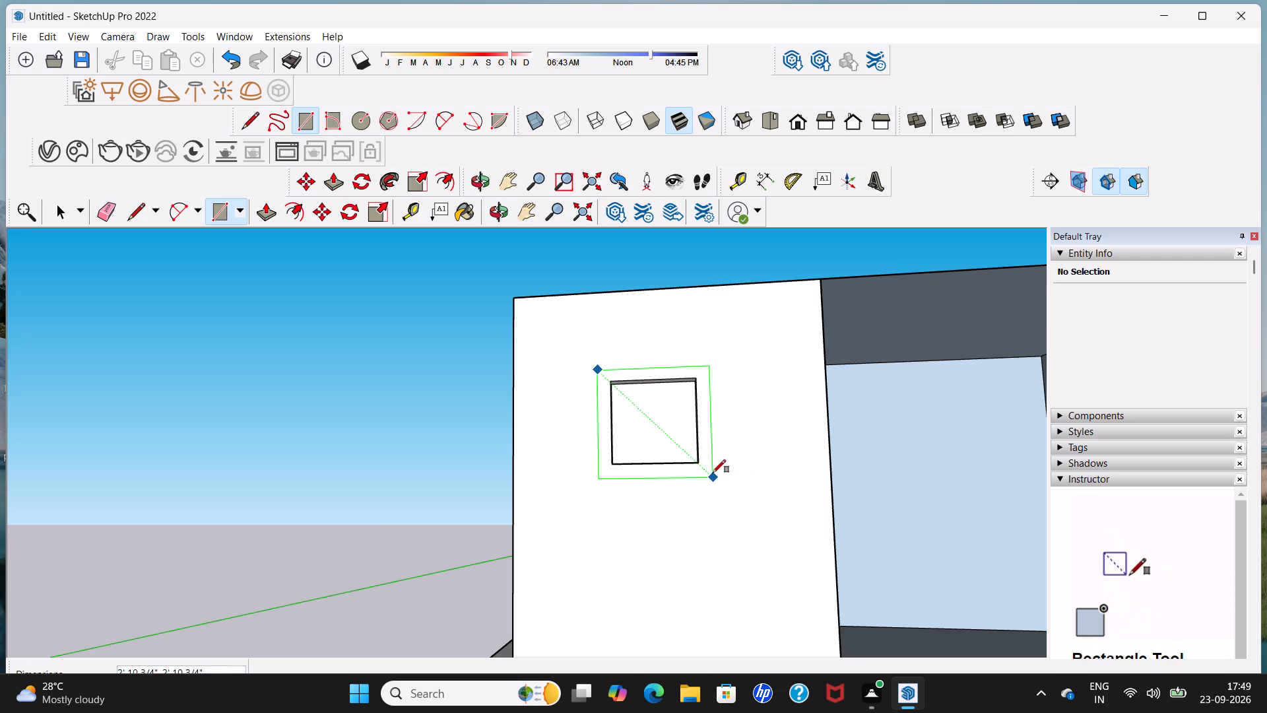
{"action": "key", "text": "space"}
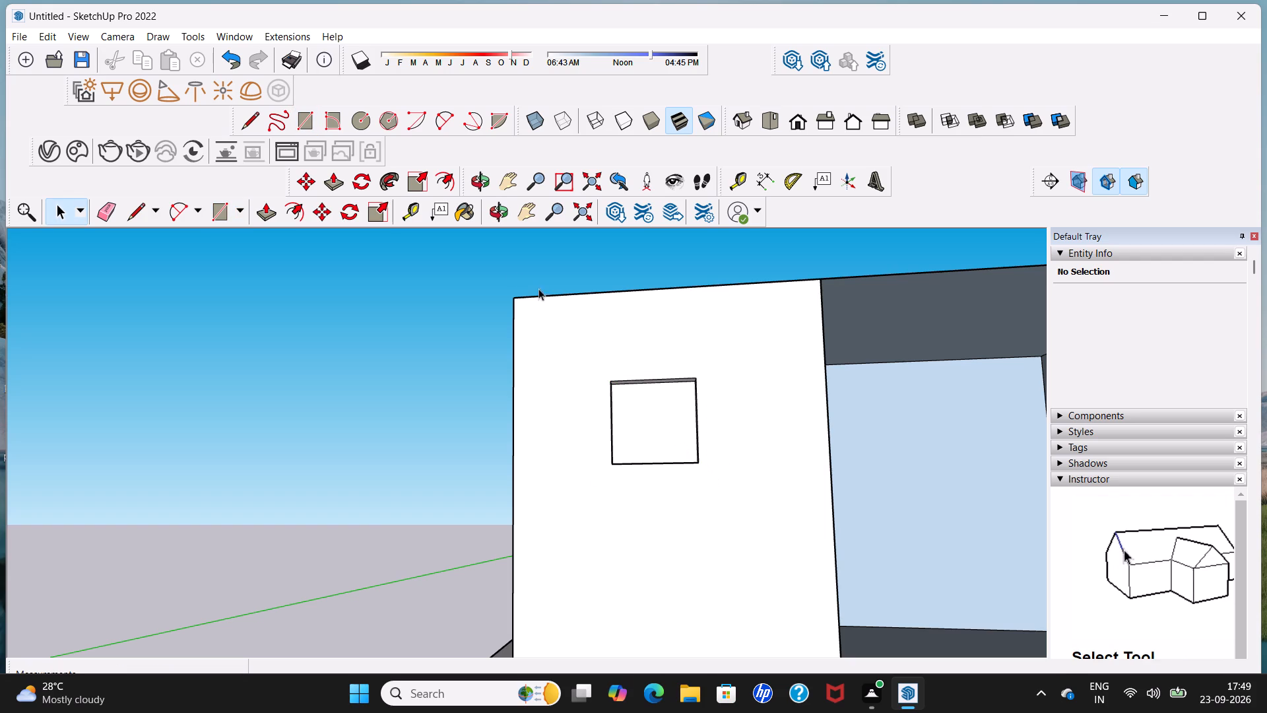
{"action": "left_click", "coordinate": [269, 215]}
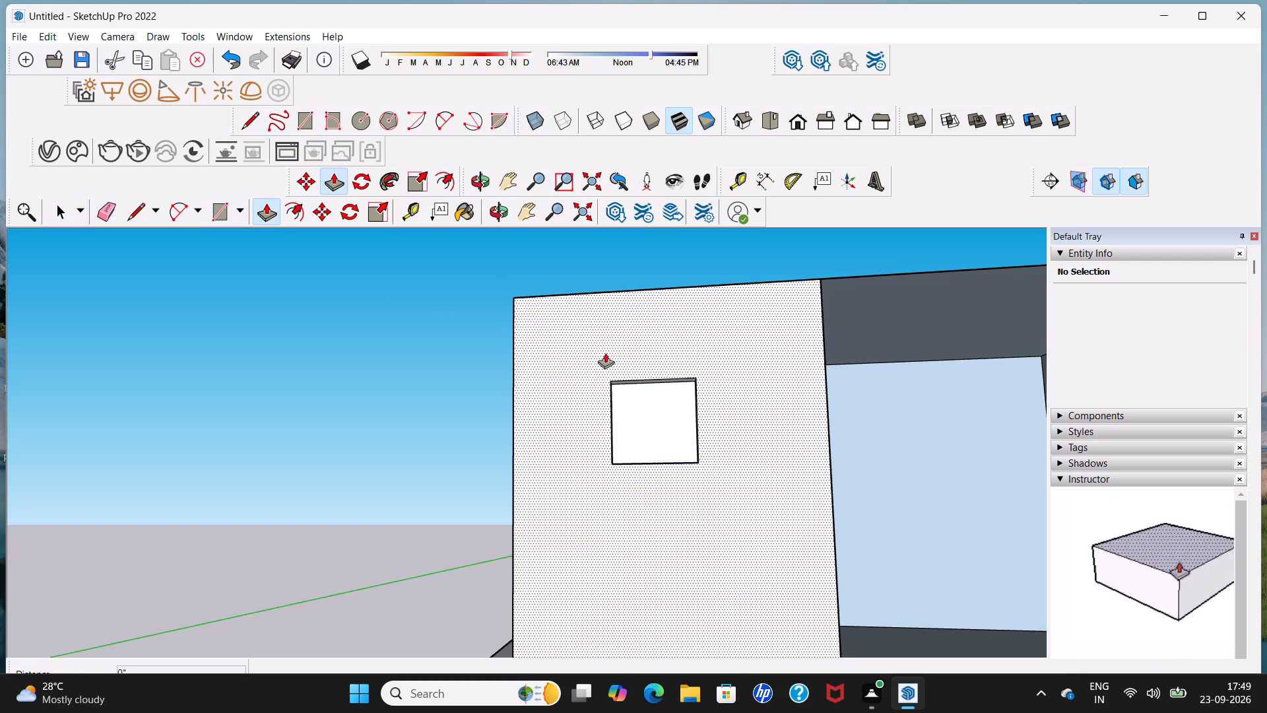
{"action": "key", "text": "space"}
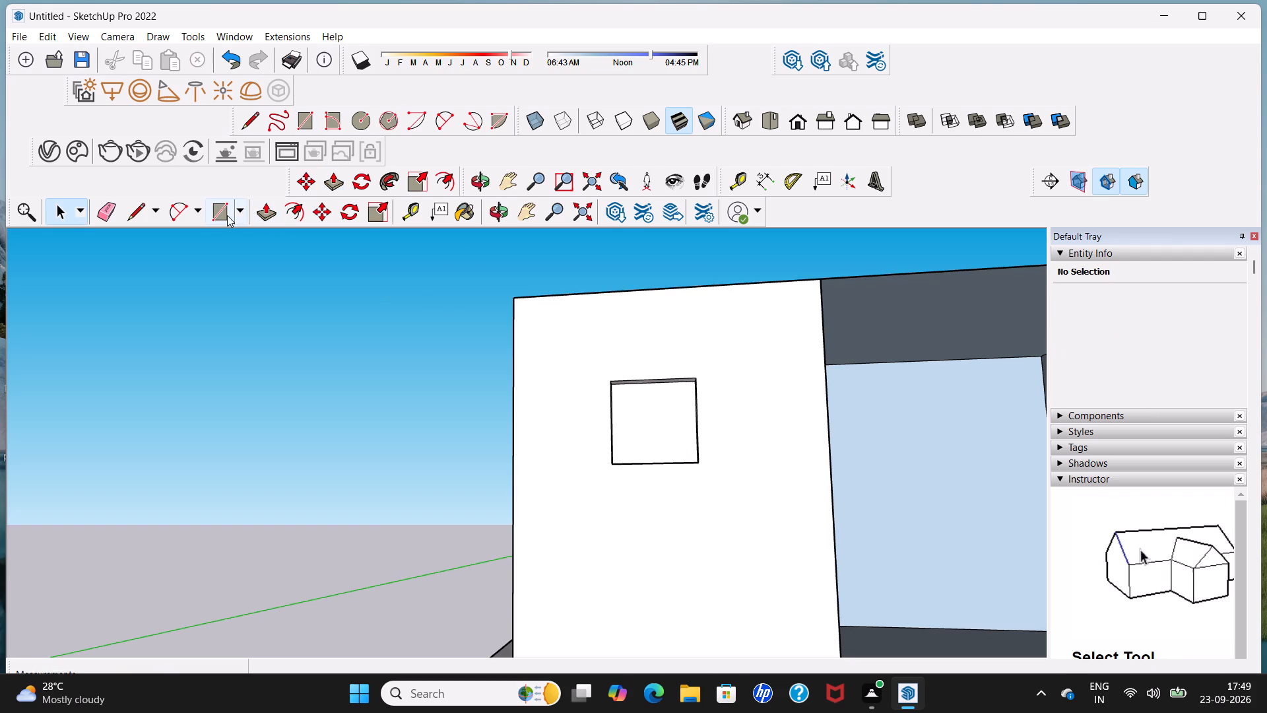
Draw a border rectangle about 2' 11 9/16" by 2' 9 5/16" around the window recess on the enclosed room's front wall.
{"action": "left_click", "coordinate": [227, 215]}
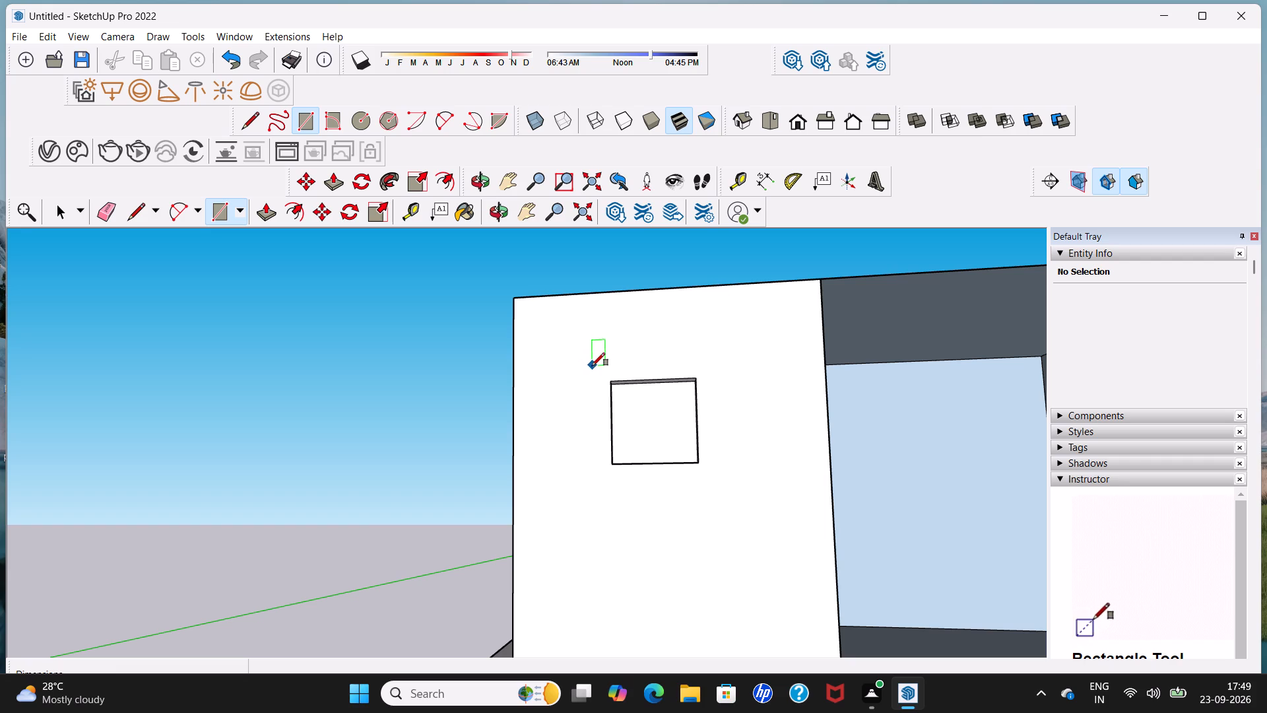
{"action": "left_click", "coordinate": [595, 371]}
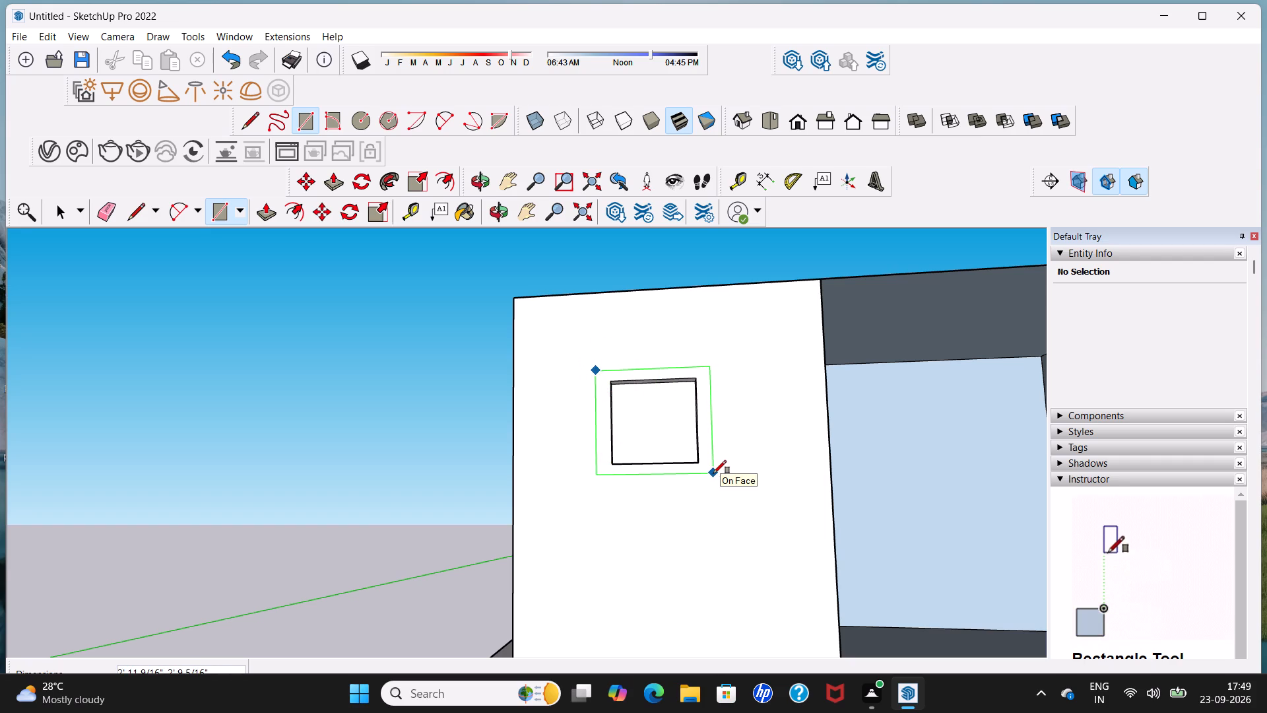
{"action": "left_click", "coordinate": [713, 473]}
{"action": "key", "text": "space"}
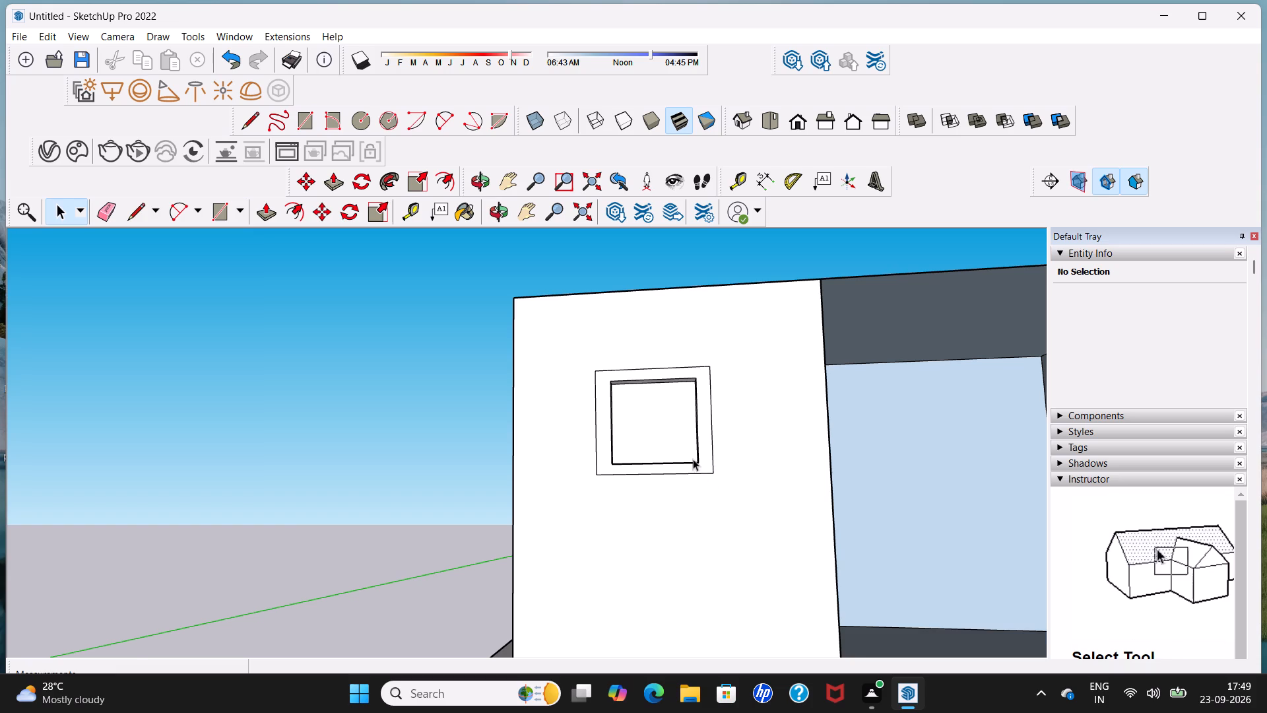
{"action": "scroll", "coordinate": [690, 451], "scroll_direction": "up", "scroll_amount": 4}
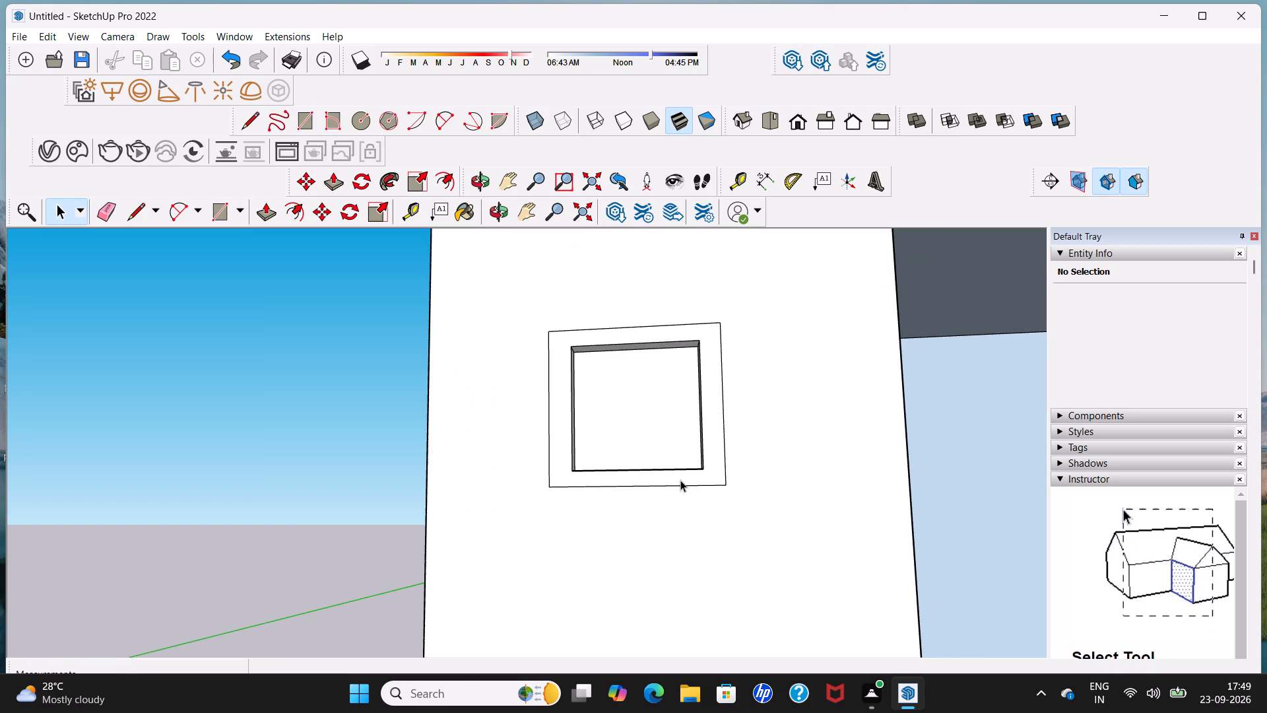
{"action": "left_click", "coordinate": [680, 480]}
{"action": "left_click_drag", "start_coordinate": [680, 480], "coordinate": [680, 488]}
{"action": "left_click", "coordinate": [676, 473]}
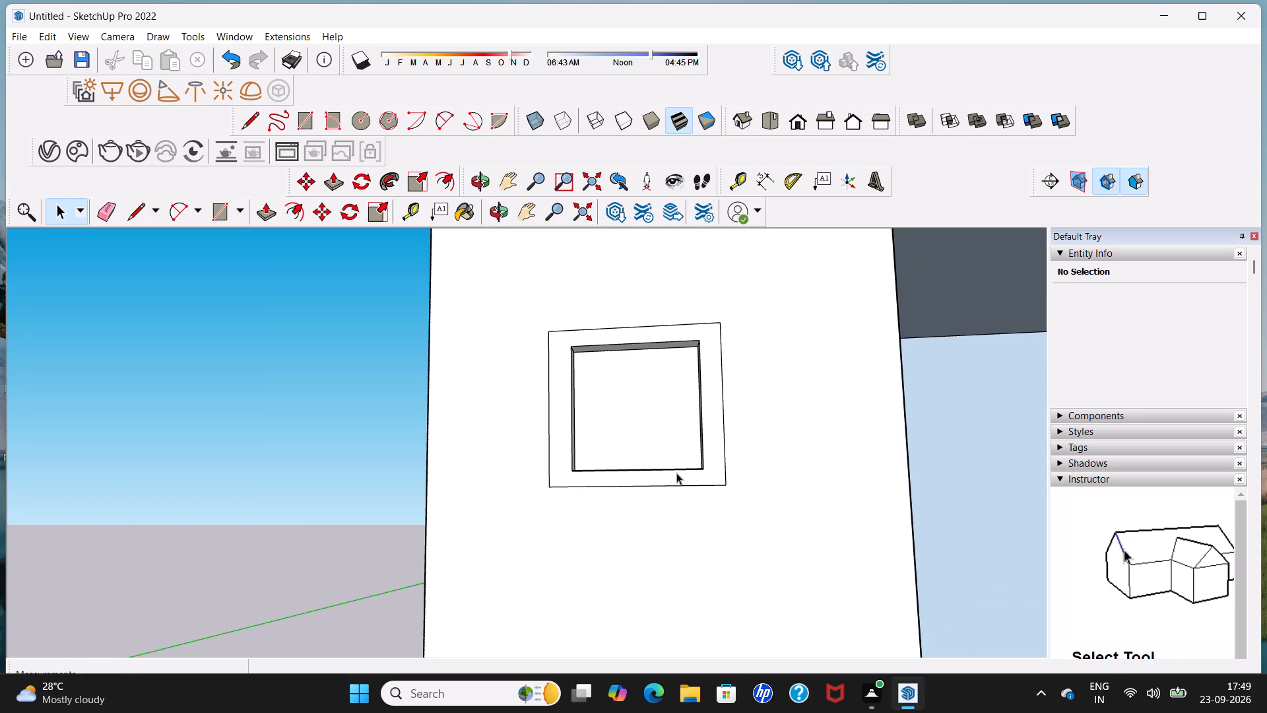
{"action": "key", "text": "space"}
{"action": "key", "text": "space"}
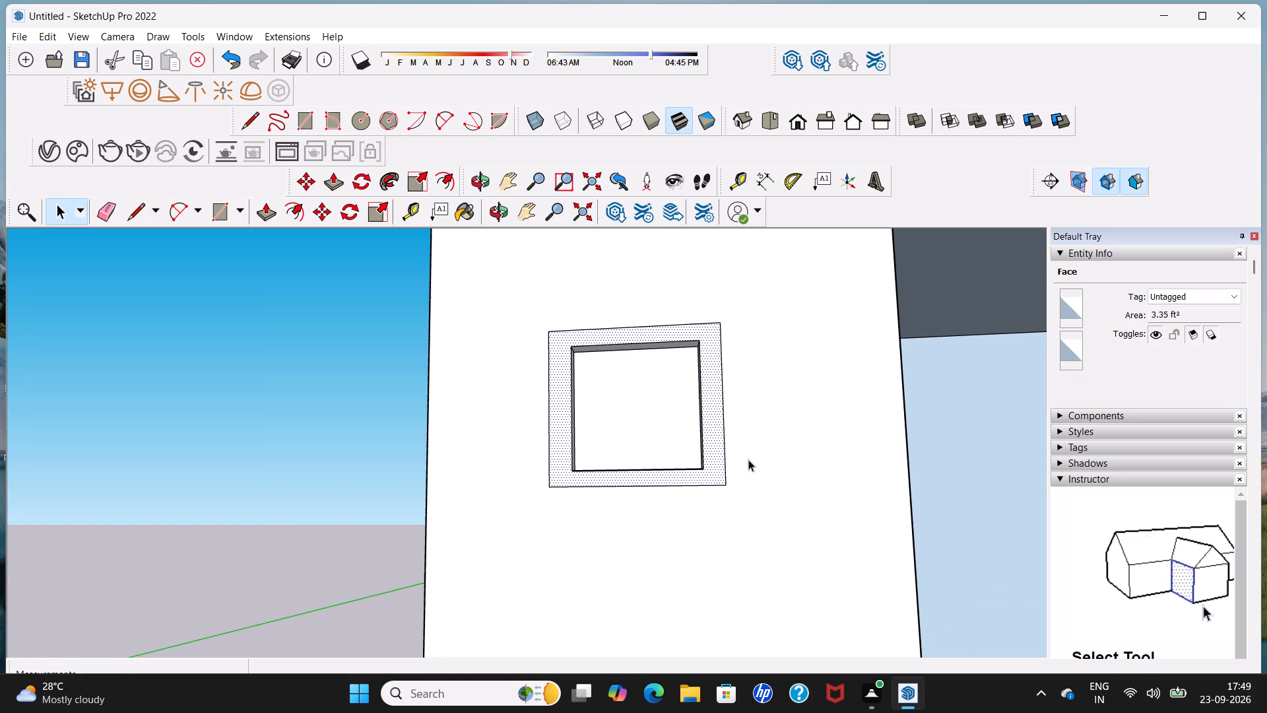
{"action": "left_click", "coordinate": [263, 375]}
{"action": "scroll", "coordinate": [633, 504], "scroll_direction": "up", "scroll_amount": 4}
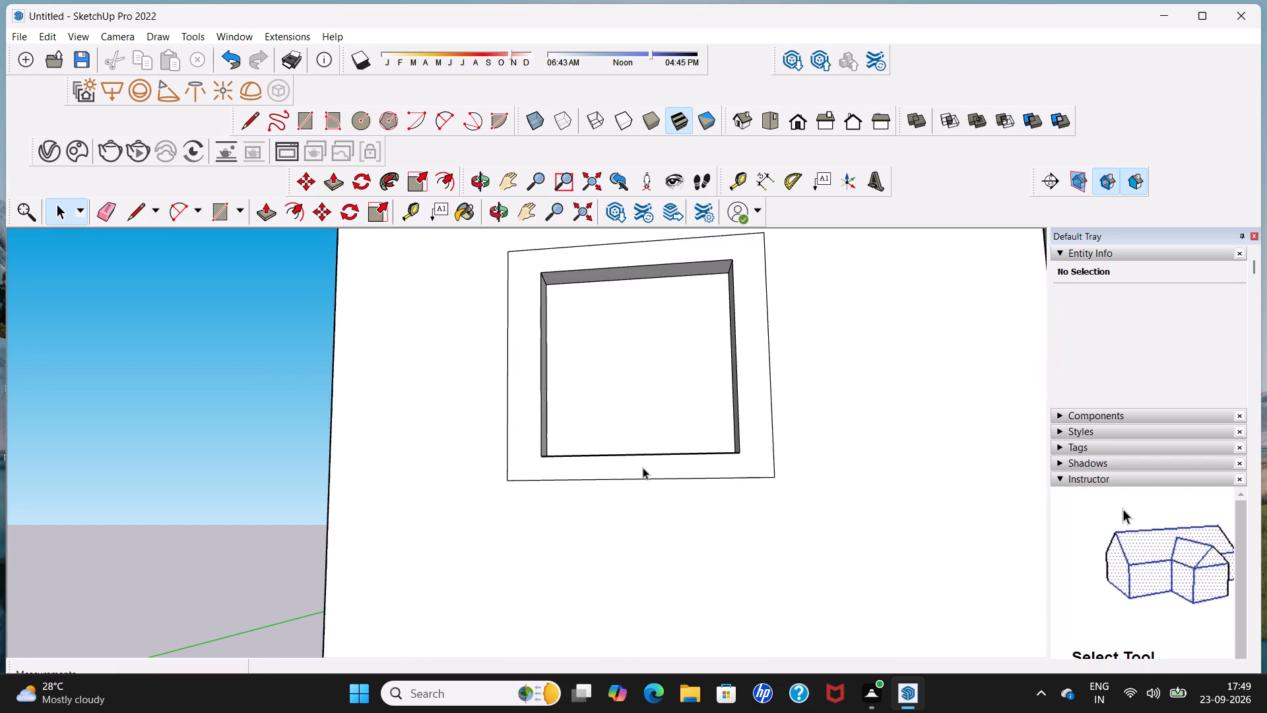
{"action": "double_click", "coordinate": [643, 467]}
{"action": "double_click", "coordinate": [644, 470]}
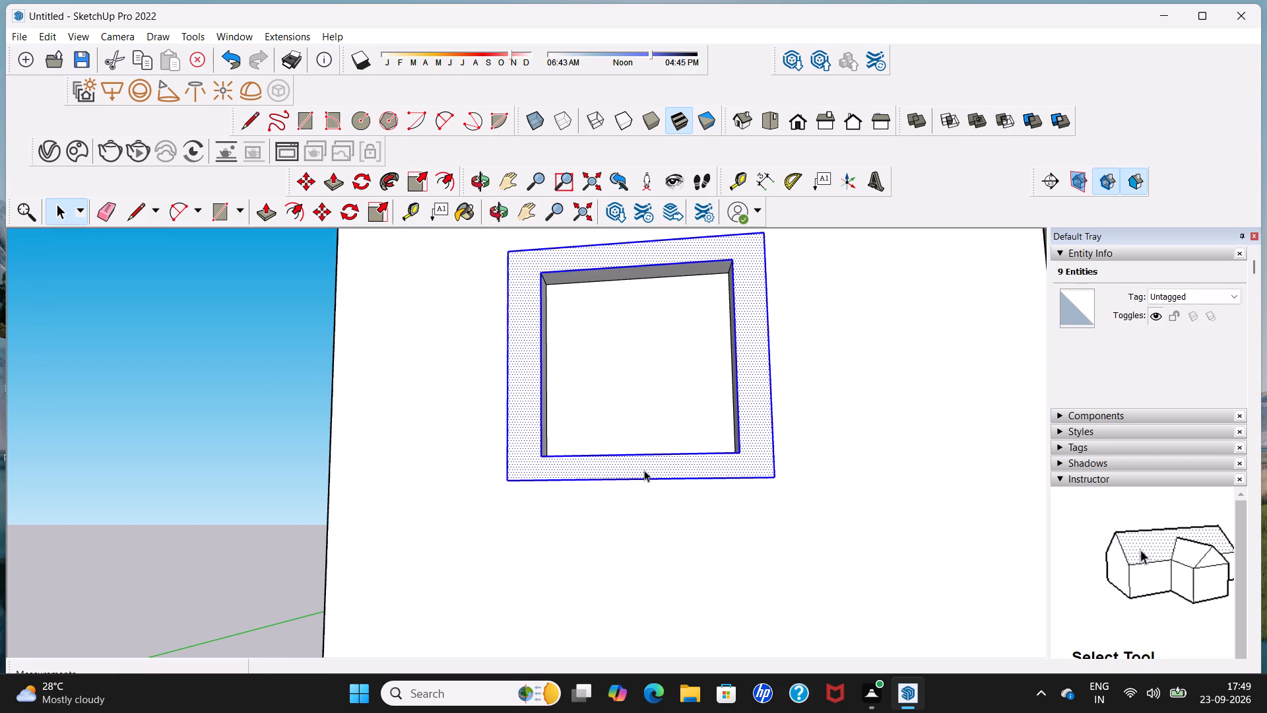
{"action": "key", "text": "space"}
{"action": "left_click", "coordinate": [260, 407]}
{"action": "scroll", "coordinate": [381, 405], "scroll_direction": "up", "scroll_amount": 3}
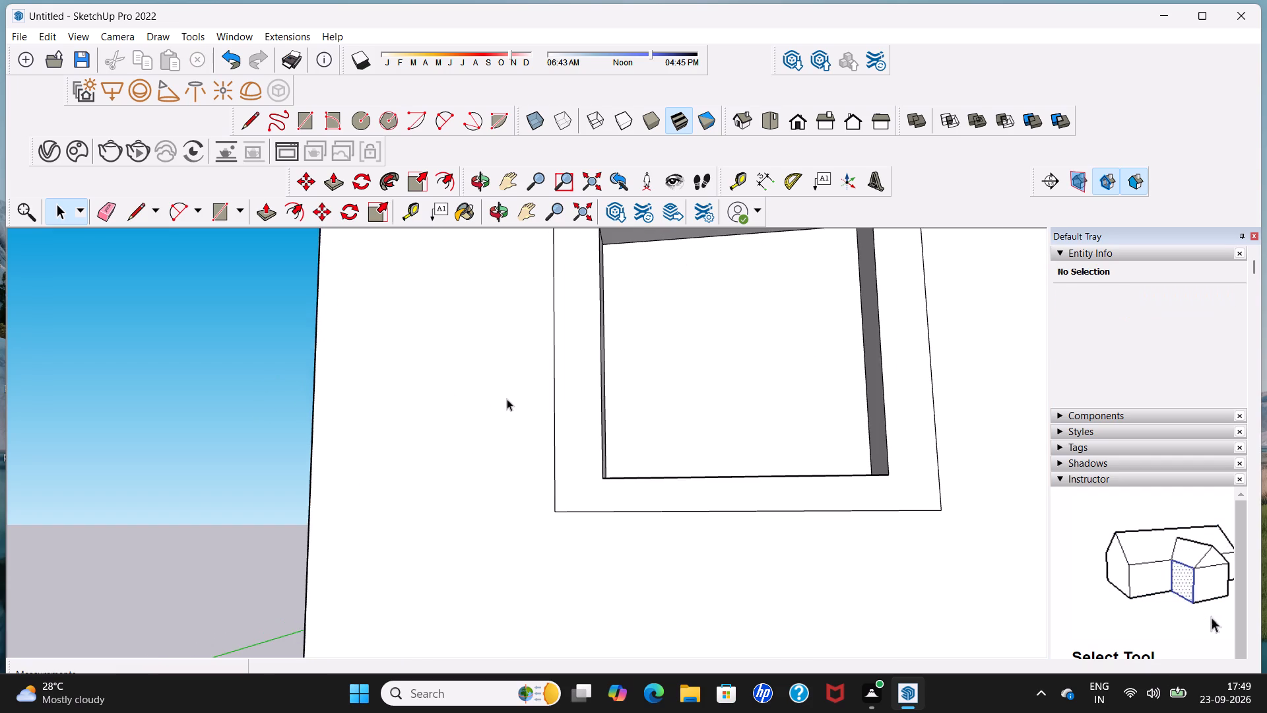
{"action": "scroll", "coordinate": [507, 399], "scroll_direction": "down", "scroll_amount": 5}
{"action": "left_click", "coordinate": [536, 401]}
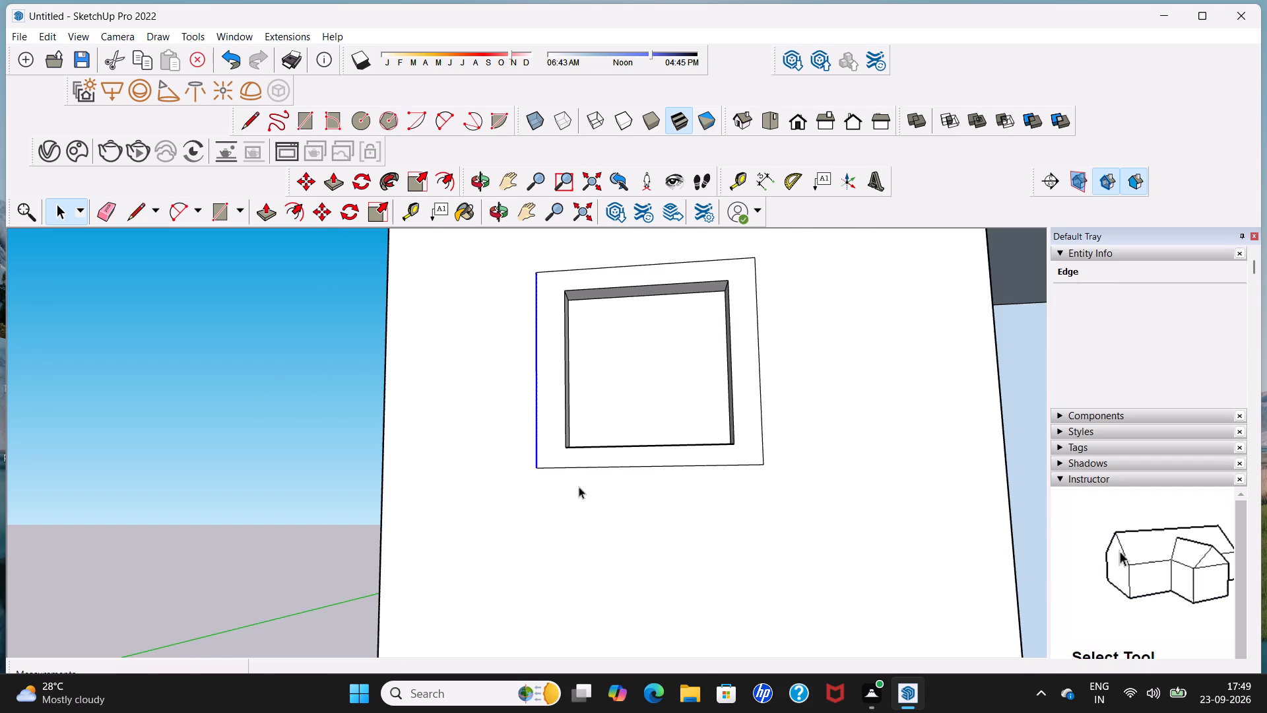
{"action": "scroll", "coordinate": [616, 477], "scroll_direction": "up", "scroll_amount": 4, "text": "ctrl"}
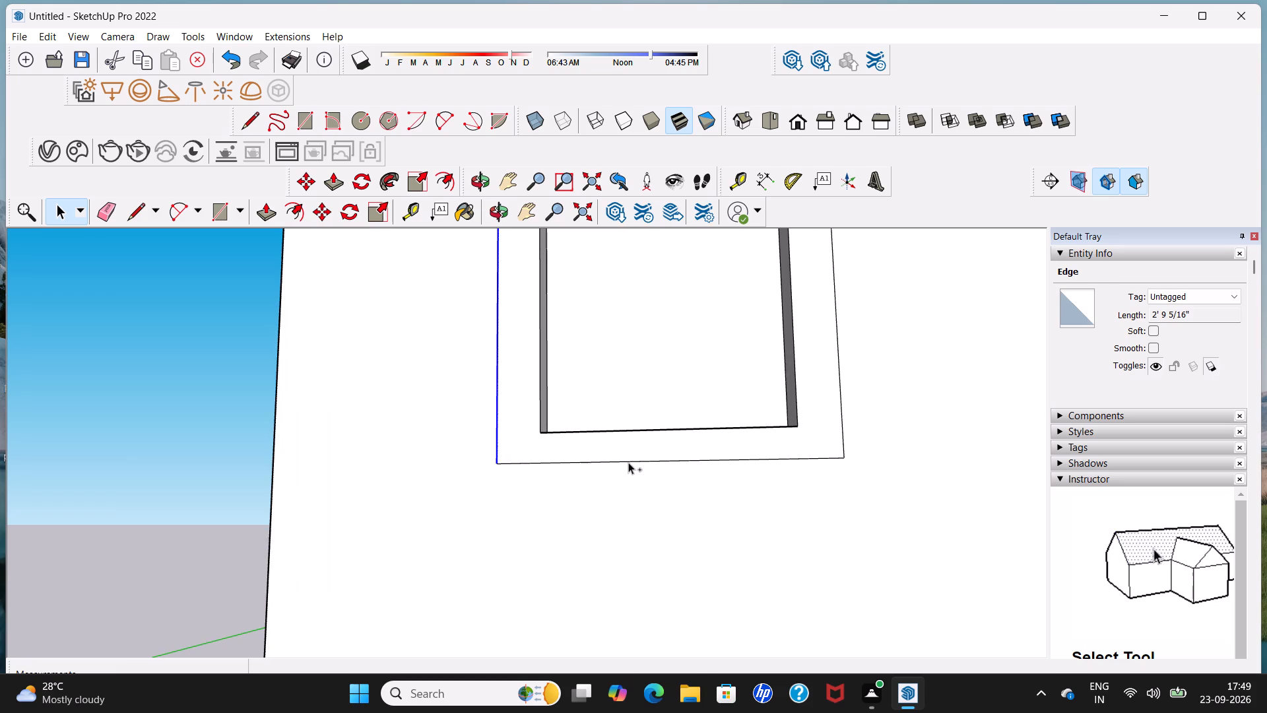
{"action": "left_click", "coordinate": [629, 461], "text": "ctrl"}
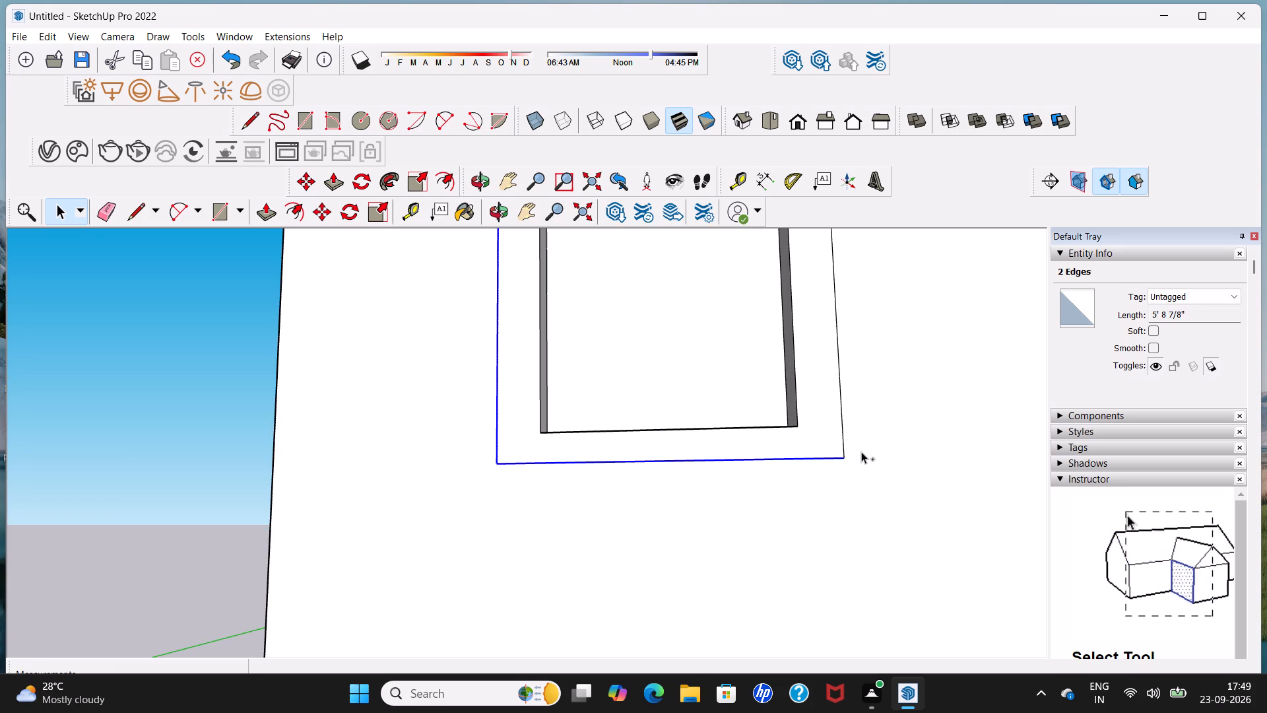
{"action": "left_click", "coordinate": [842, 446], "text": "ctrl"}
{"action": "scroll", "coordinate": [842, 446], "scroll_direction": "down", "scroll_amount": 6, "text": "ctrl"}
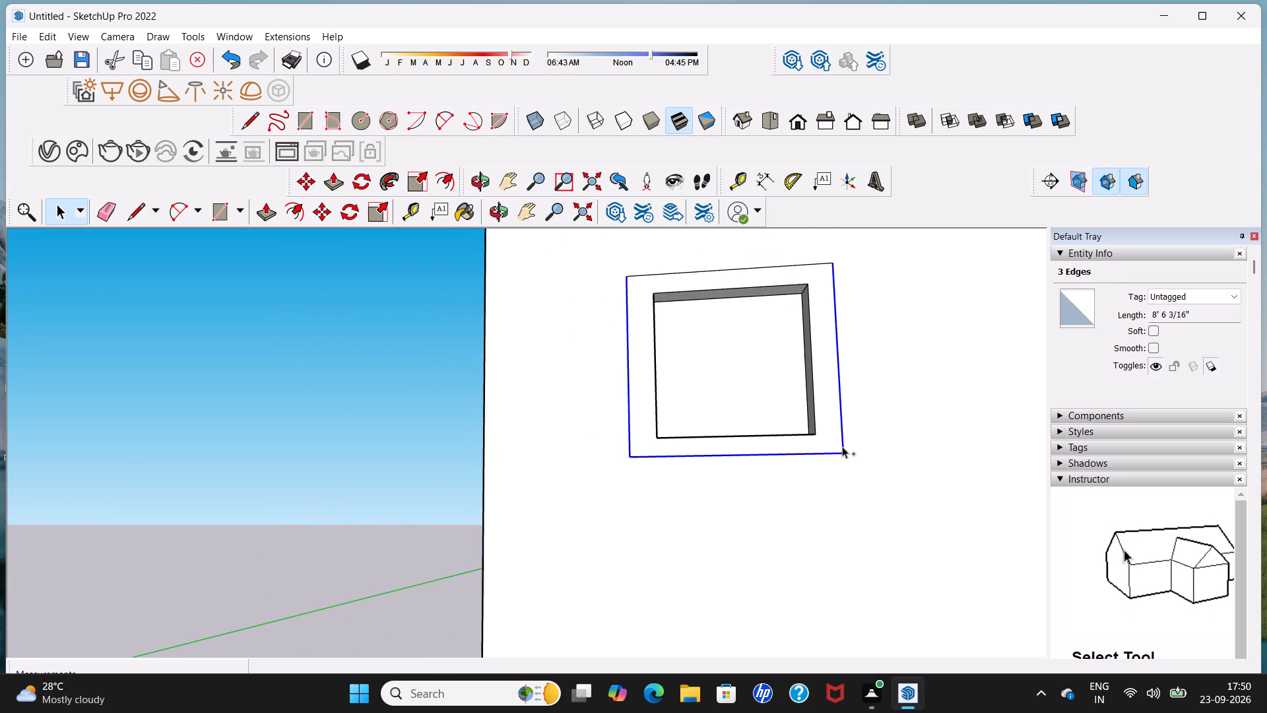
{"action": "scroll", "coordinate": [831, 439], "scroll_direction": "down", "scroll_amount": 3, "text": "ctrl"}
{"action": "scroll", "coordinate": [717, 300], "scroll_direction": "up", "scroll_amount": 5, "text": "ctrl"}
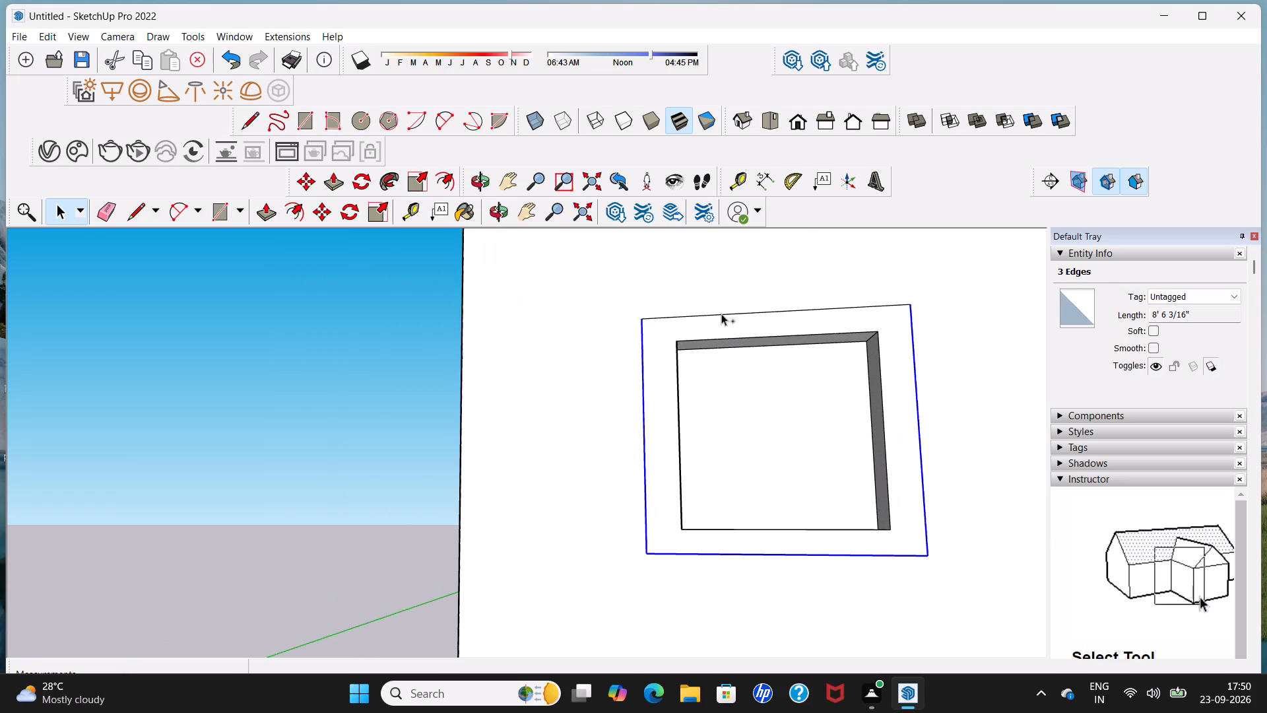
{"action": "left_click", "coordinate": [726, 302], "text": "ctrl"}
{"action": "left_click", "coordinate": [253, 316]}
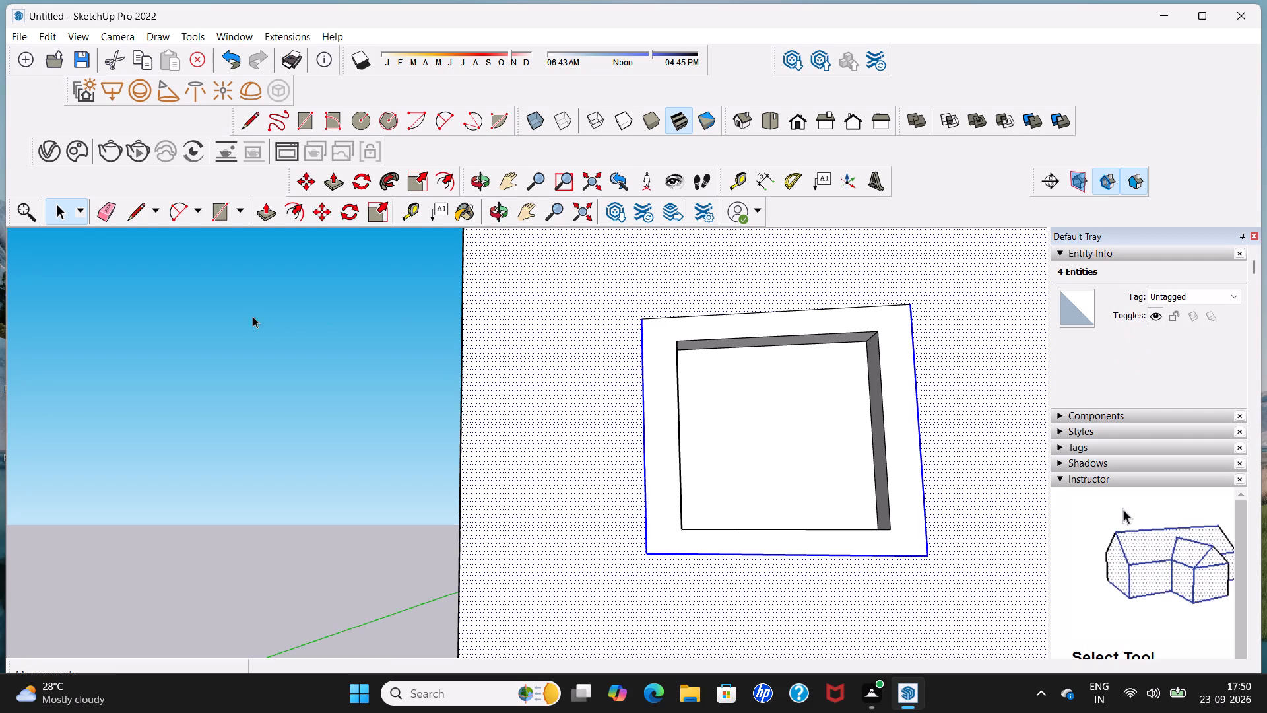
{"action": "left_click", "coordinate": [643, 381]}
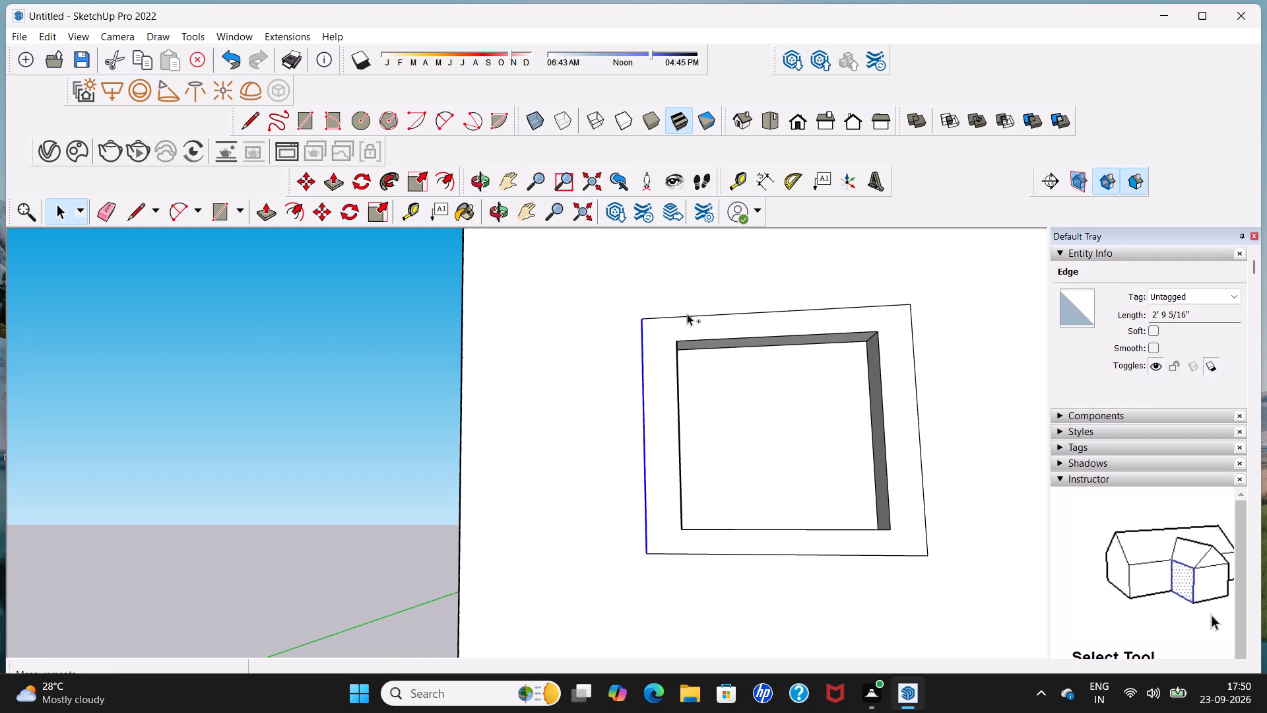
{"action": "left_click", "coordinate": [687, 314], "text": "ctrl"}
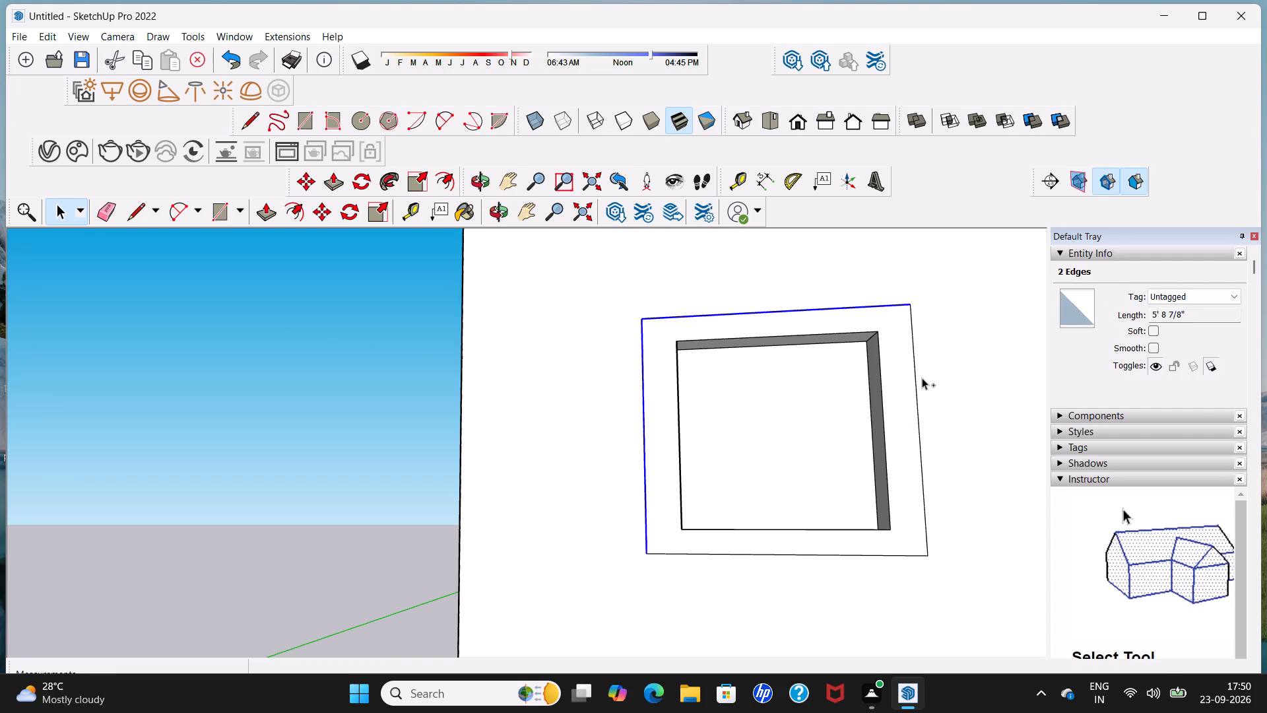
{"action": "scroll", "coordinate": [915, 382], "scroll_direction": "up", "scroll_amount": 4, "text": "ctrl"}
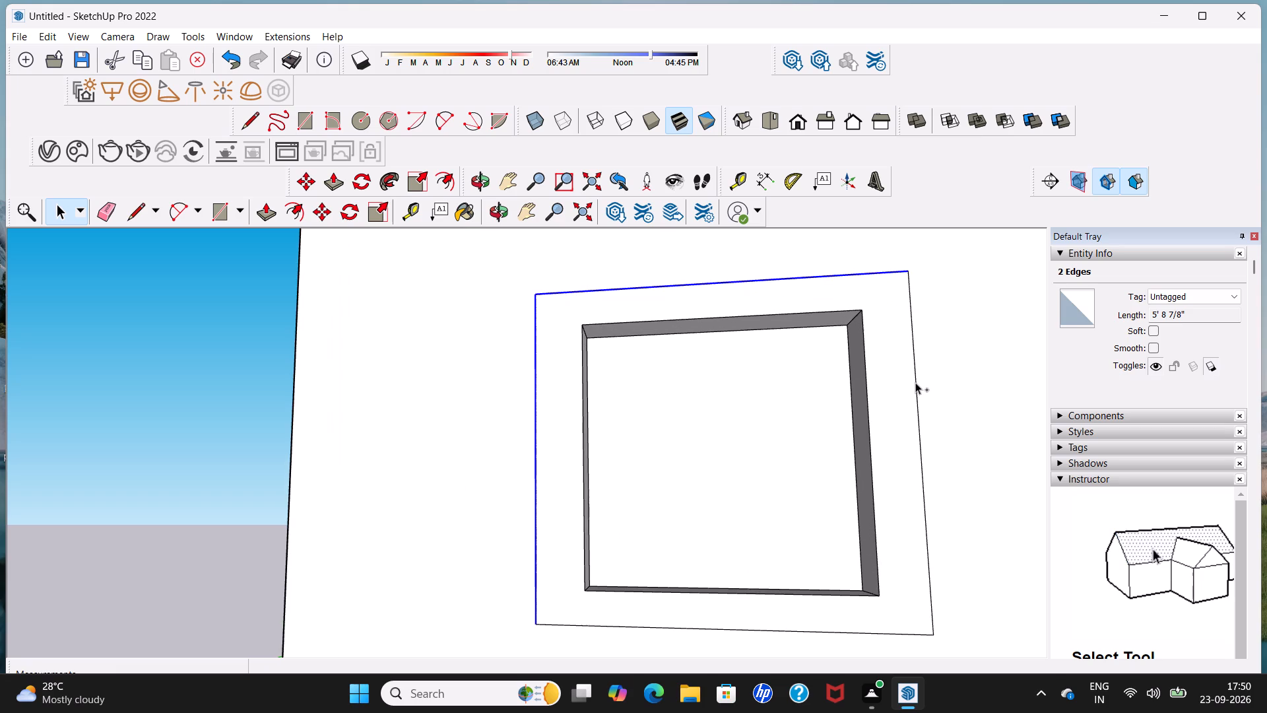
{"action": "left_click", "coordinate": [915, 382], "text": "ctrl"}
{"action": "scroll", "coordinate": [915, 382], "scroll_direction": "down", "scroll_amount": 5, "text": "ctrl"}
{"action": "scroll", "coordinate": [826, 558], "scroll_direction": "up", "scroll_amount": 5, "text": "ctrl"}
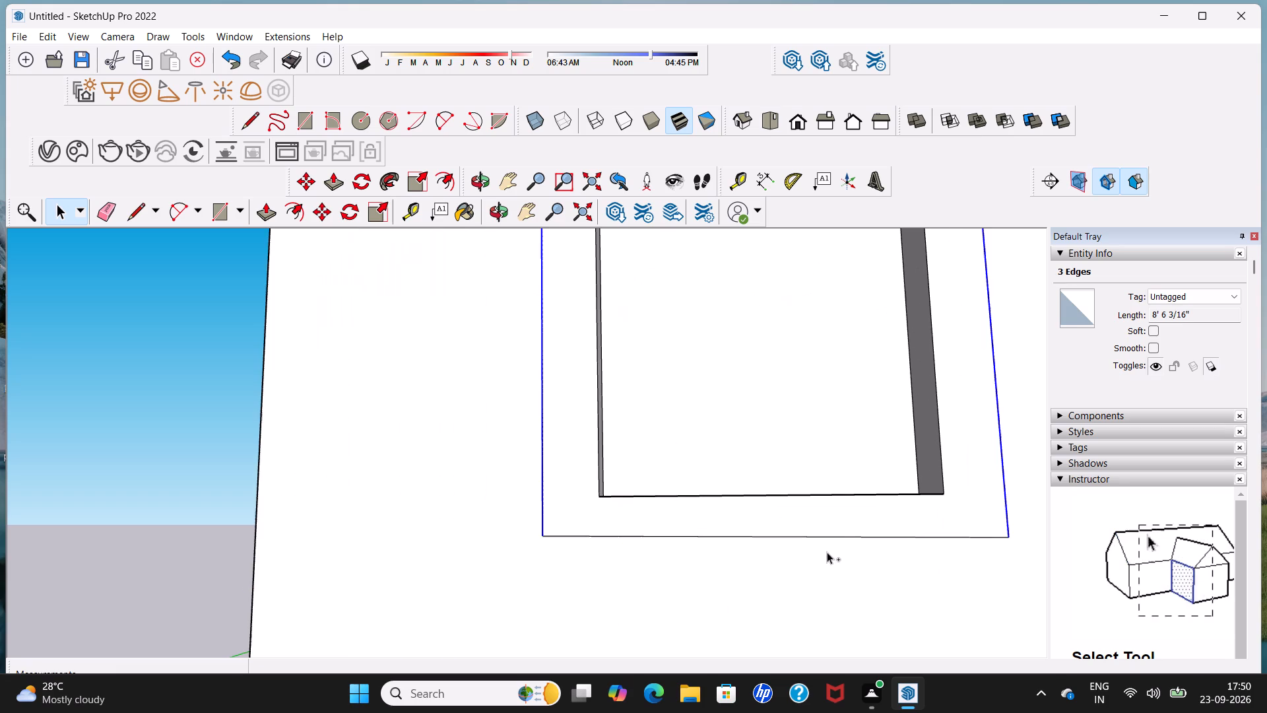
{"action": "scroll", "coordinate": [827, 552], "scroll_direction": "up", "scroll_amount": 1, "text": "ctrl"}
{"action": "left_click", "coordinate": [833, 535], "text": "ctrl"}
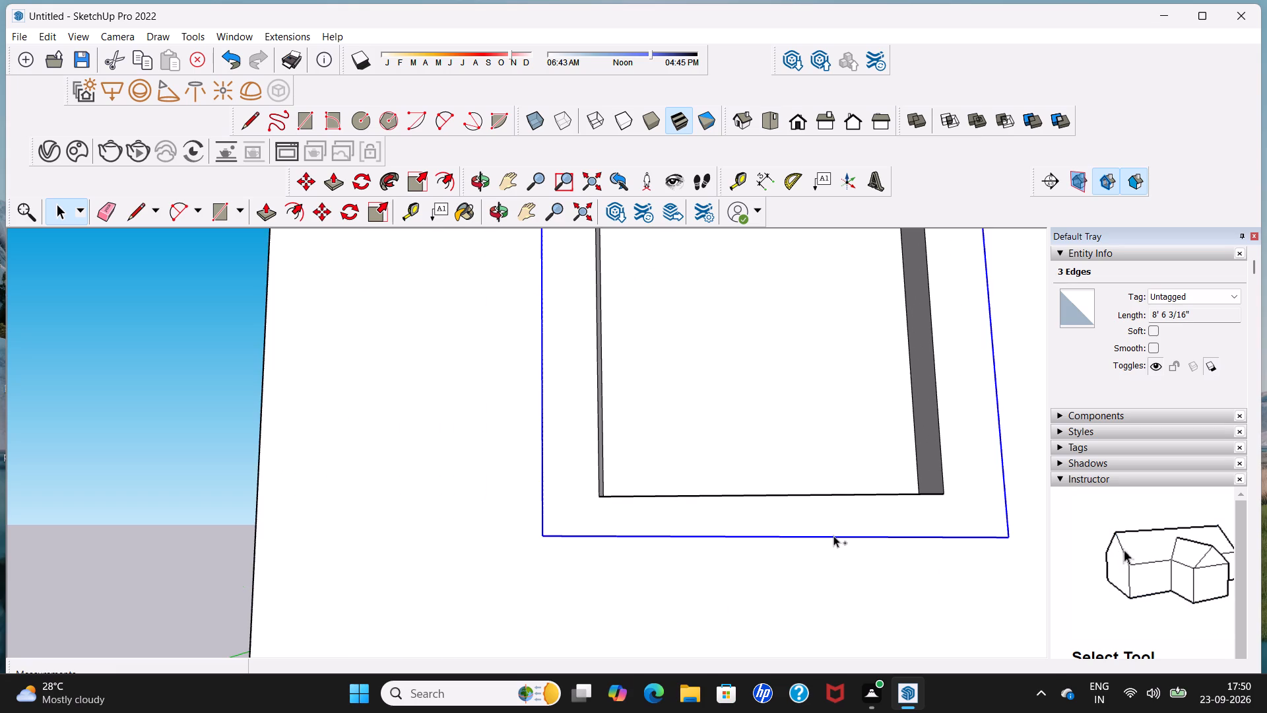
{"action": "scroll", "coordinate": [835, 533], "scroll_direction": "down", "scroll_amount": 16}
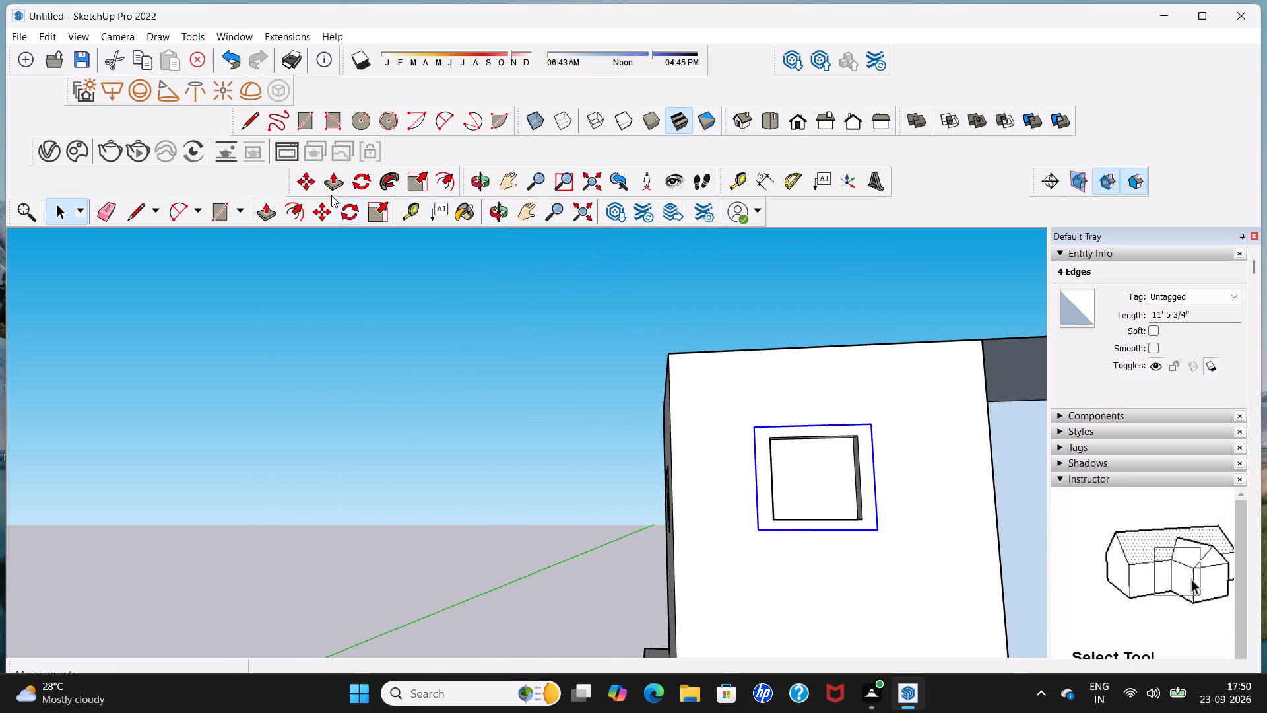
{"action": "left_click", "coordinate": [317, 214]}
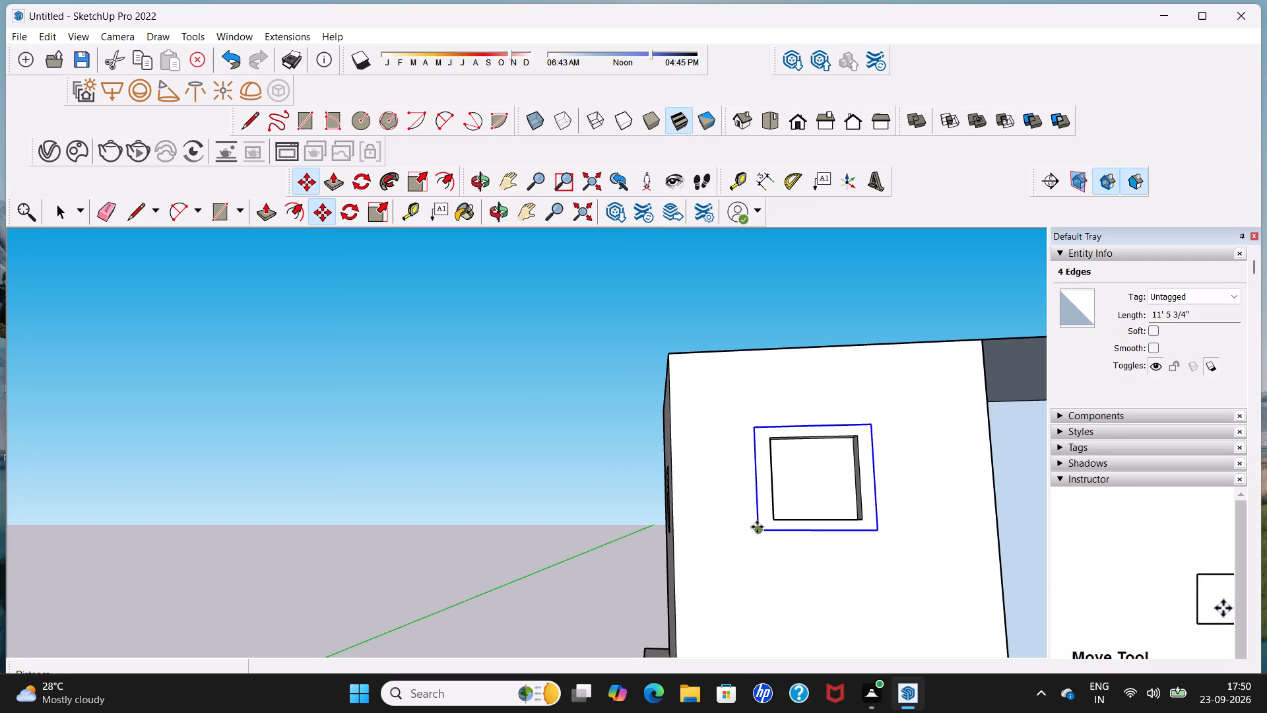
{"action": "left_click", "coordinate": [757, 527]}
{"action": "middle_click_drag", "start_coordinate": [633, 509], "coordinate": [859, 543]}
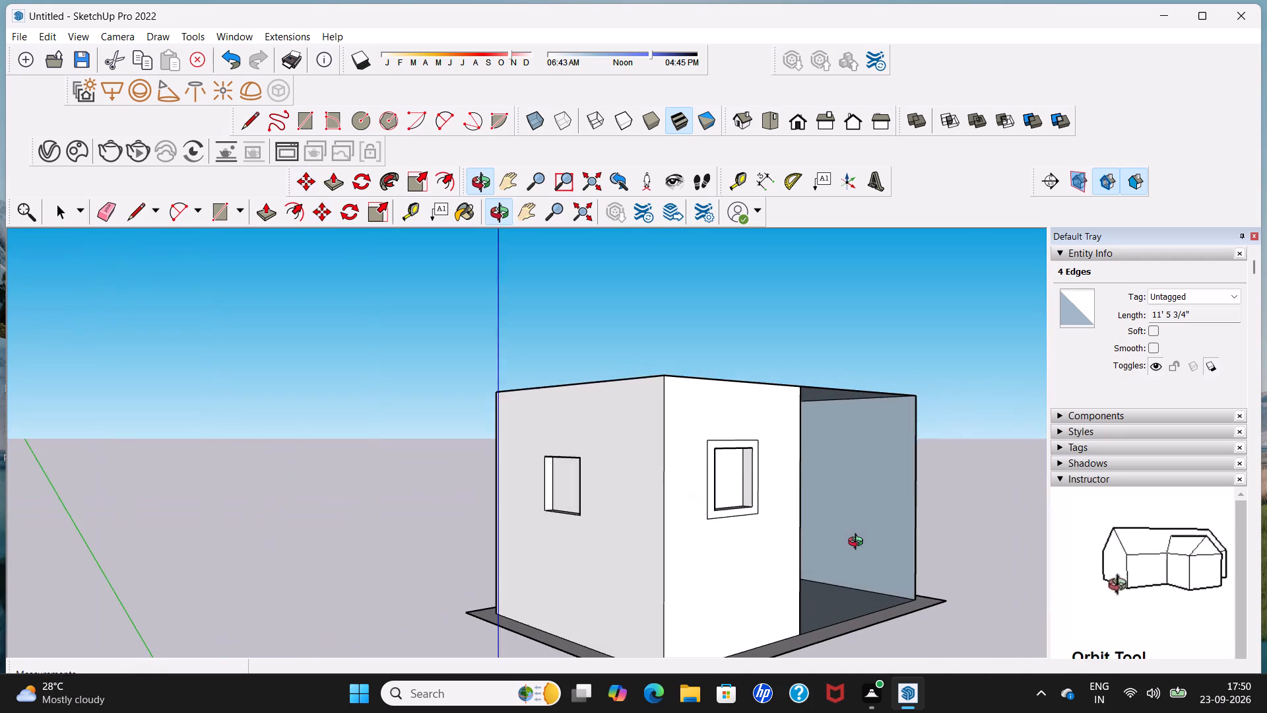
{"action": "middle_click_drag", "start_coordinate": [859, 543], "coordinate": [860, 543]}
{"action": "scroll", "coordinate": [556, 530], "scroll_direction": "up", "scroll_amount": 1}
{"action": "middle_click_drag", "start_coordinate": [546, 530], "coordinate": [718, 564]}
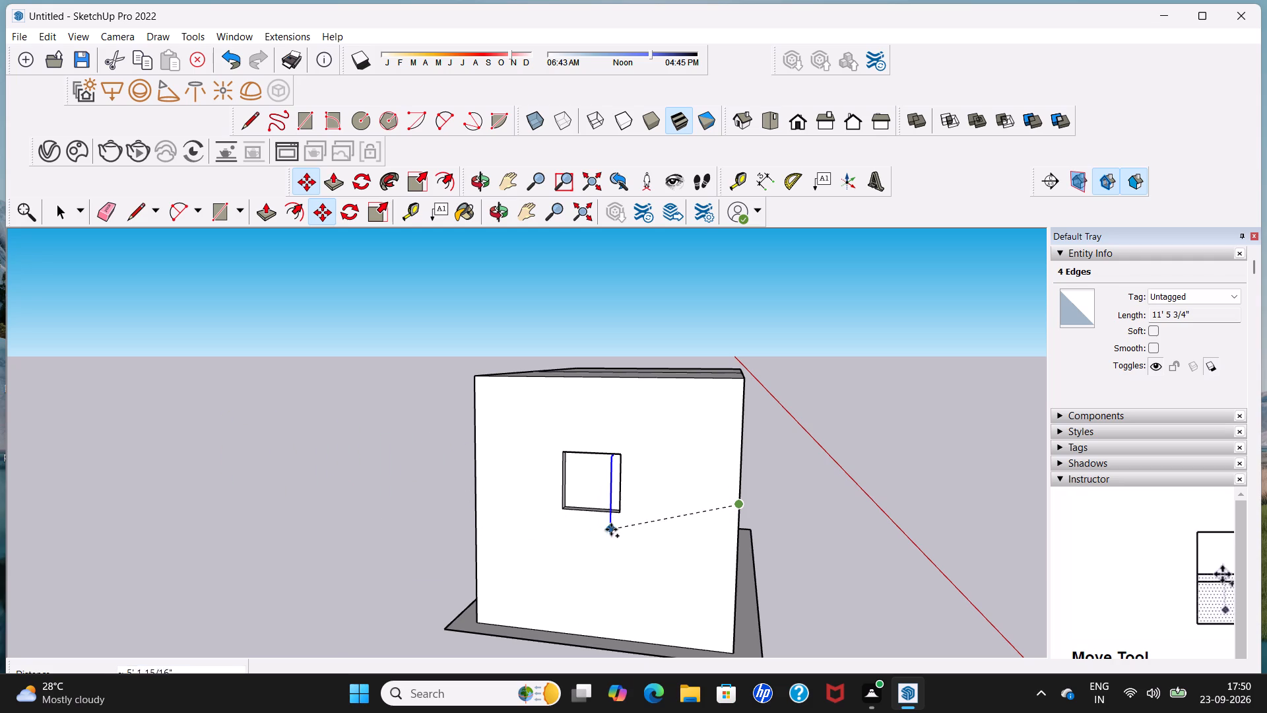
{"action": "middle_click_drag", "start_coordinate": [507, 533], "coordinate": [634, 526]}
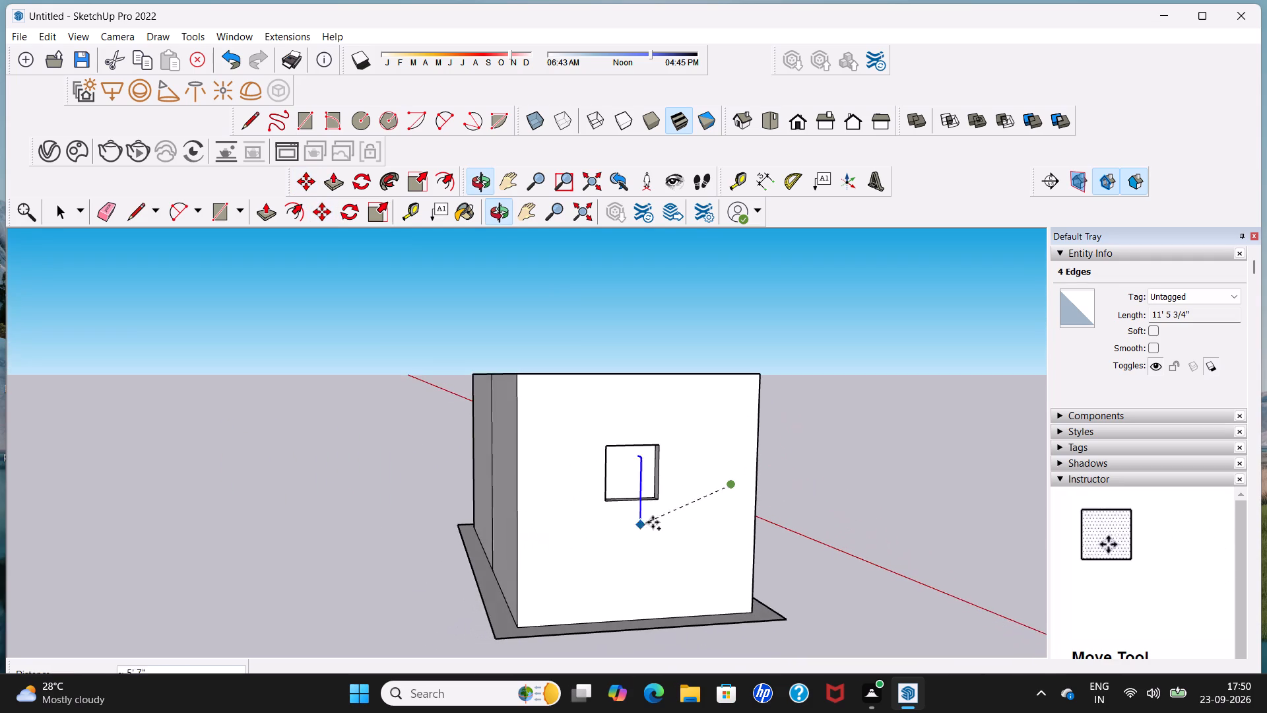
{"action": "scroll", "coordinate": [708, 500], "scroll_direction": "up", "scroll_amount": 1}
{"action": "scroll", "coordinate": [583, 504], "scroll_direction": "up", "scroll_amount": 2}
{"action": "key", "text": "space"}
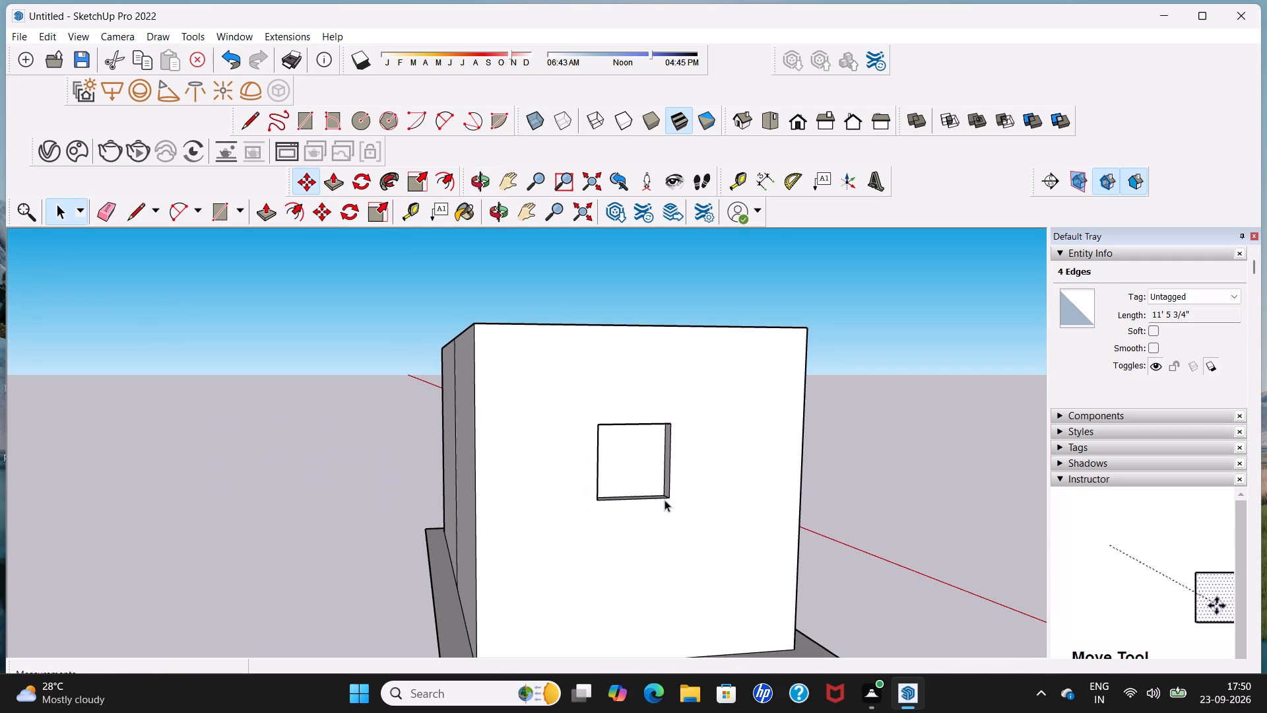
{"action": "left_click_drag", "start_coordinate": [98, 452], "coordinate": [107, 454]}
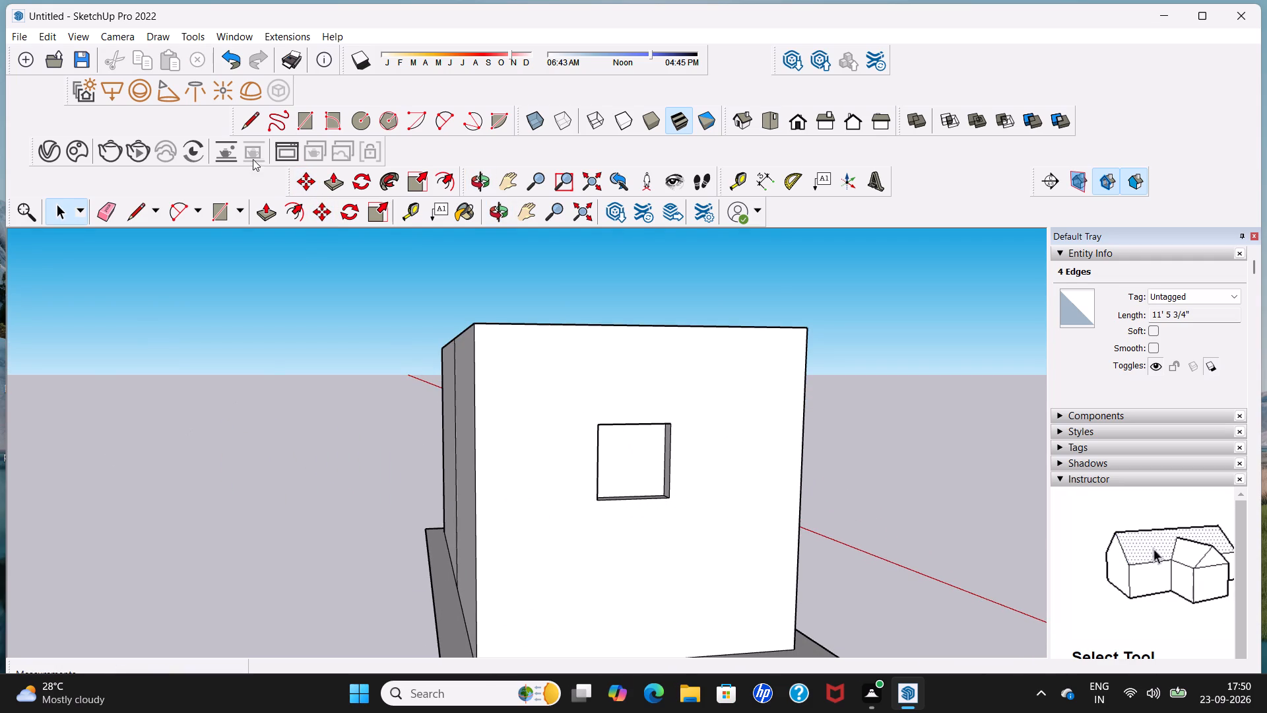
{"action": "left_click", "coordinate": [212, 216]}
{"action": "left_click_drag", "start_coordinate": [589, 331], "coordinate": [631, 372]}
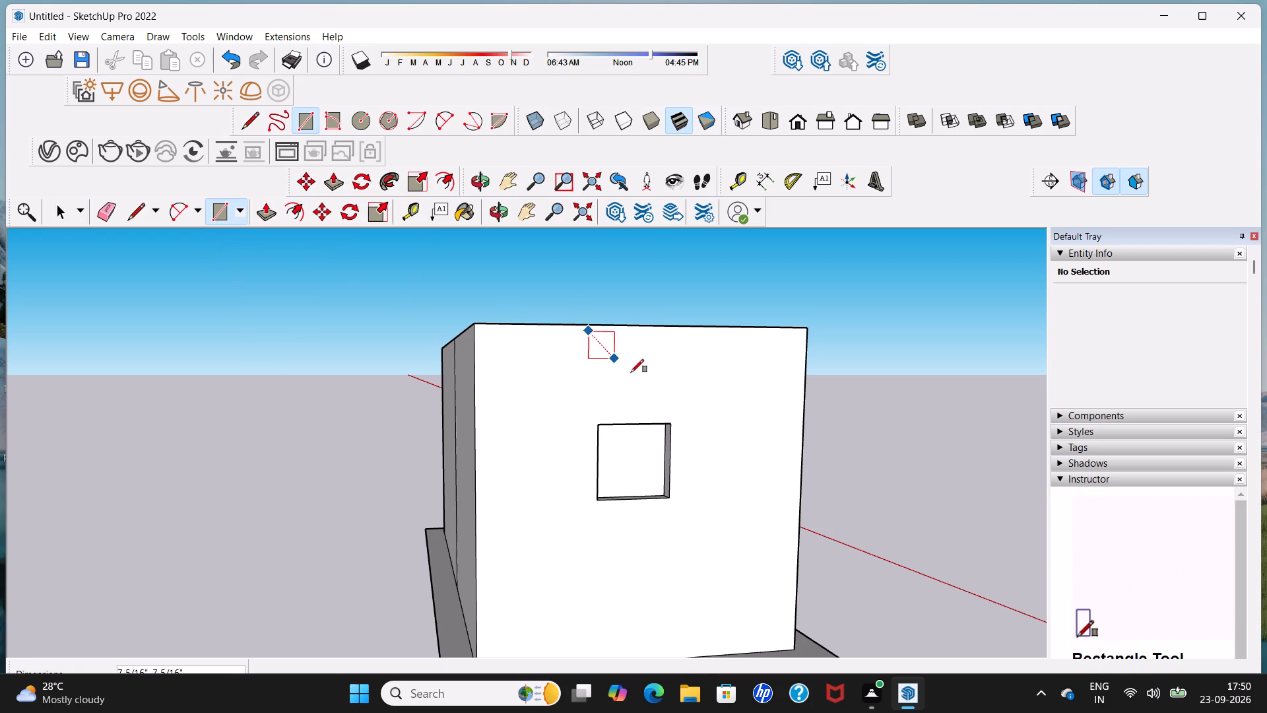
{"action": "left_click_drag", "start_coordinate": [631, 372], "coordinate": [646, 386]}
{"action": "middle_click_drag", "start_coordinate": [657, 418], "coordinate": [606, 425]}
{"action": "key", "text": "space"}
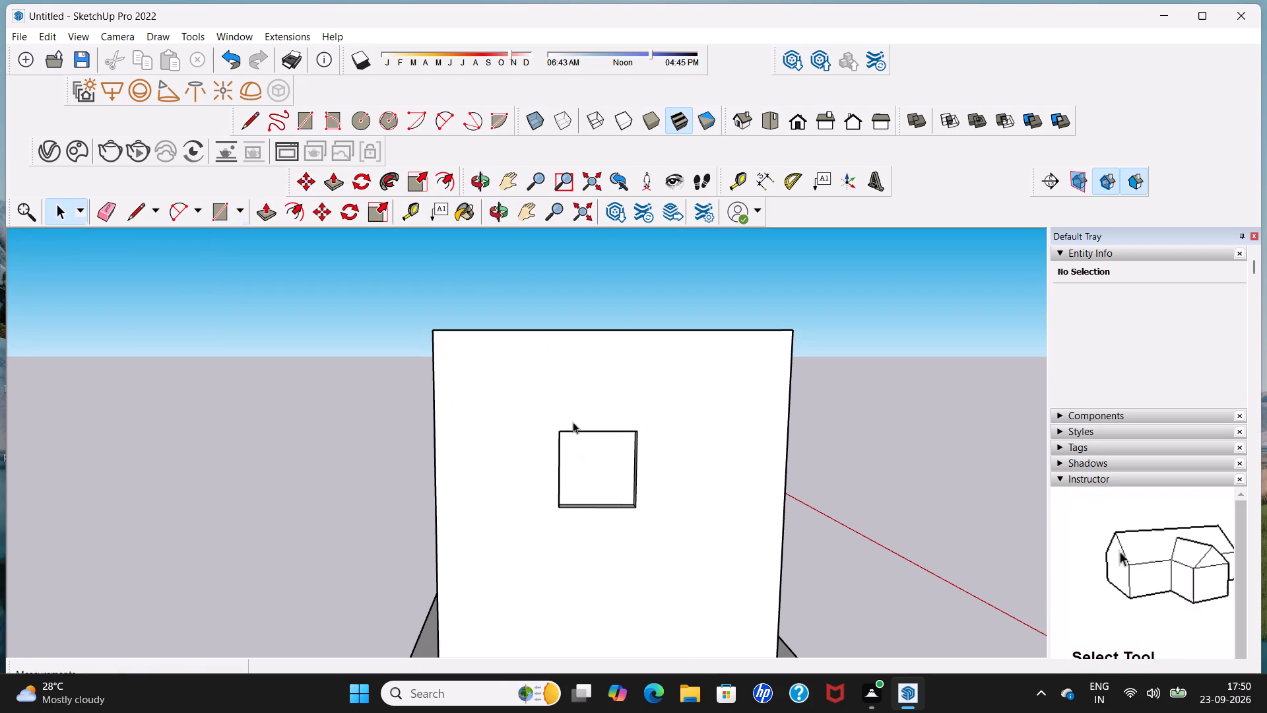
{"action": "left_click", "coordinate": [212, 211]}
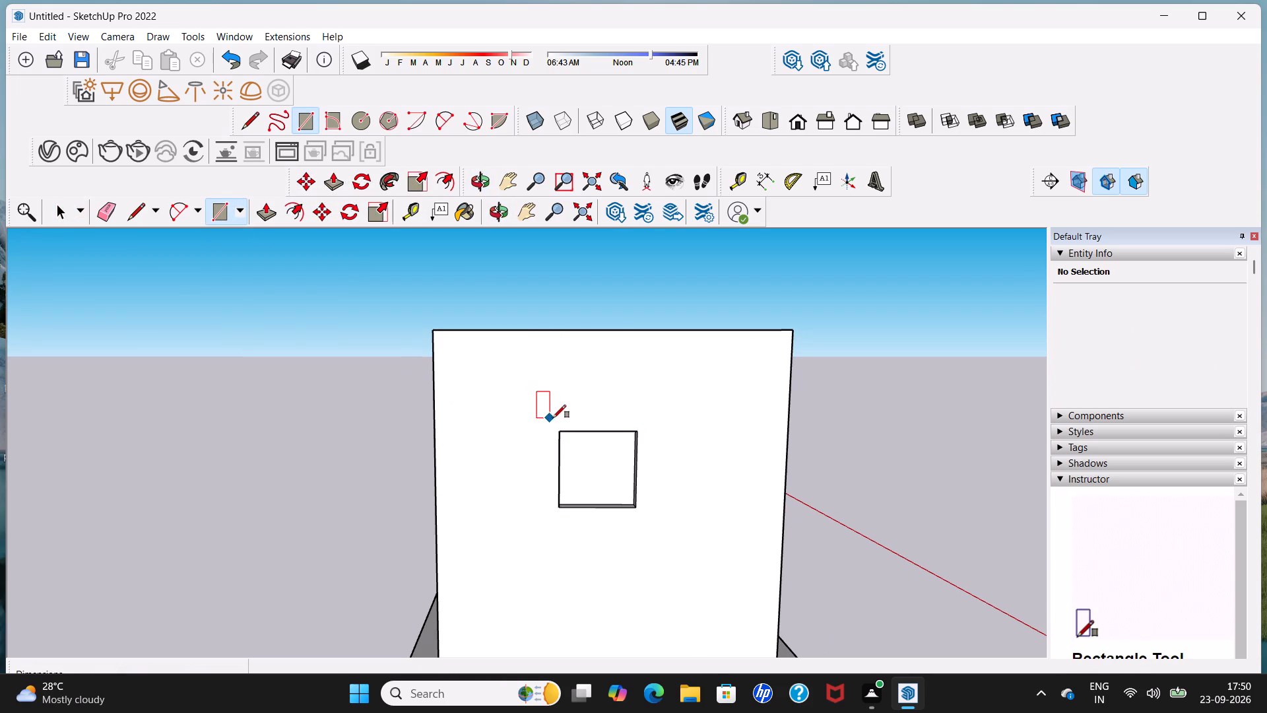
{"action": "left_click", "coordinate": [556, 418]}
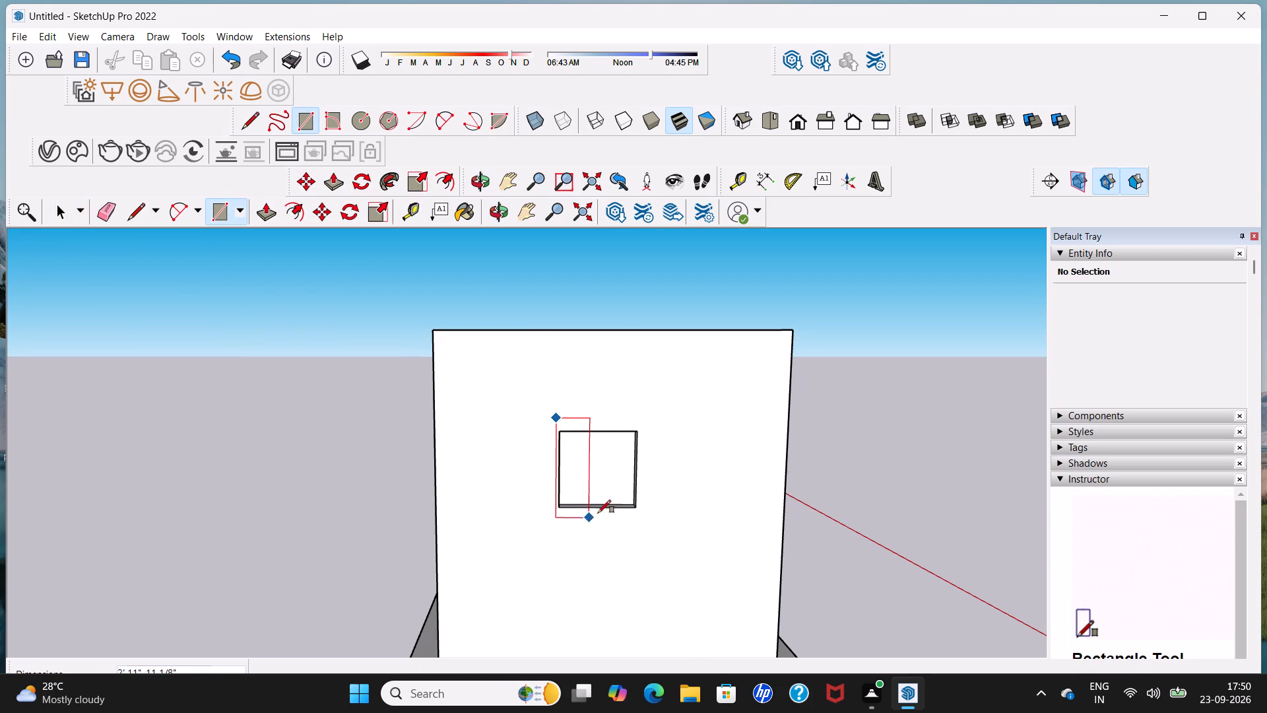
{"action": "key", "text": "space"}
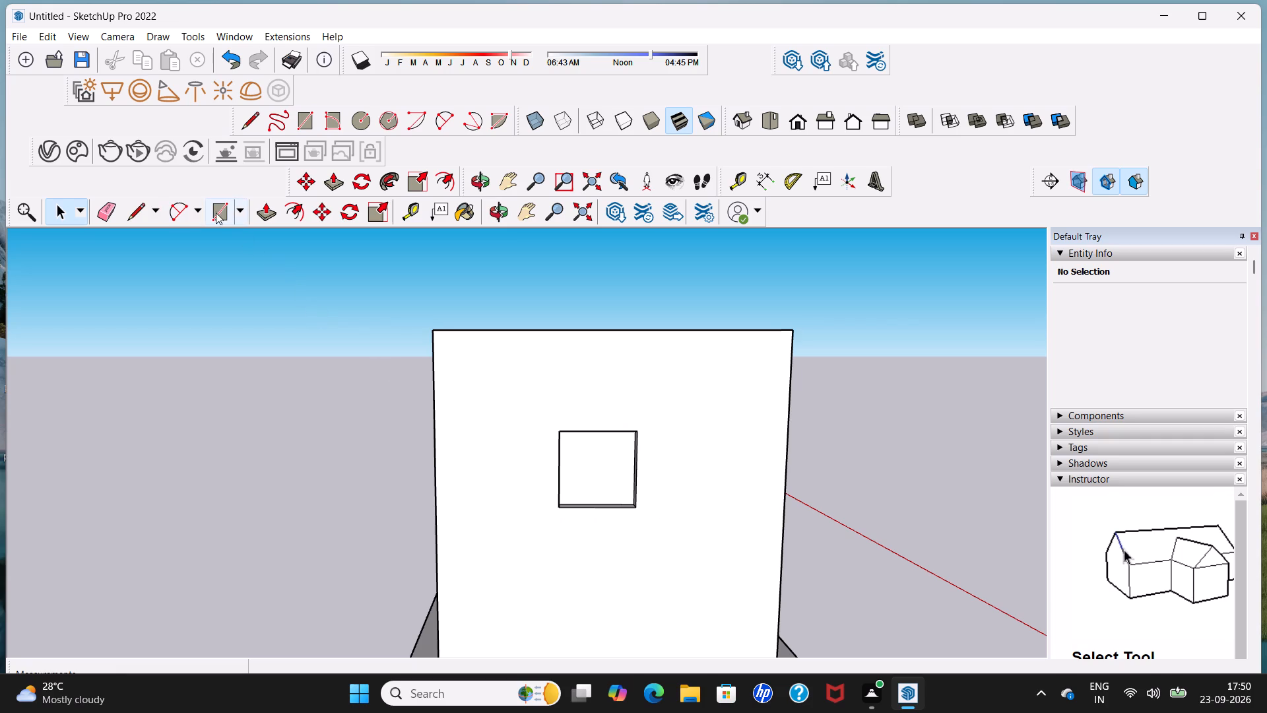
Draw a border rectangle about 3' 2 3/8" by 2' 11 1/8" around the window recess on the enclosed room's end wall.
{"action": "left_click", "coordinate": [218, 214]}
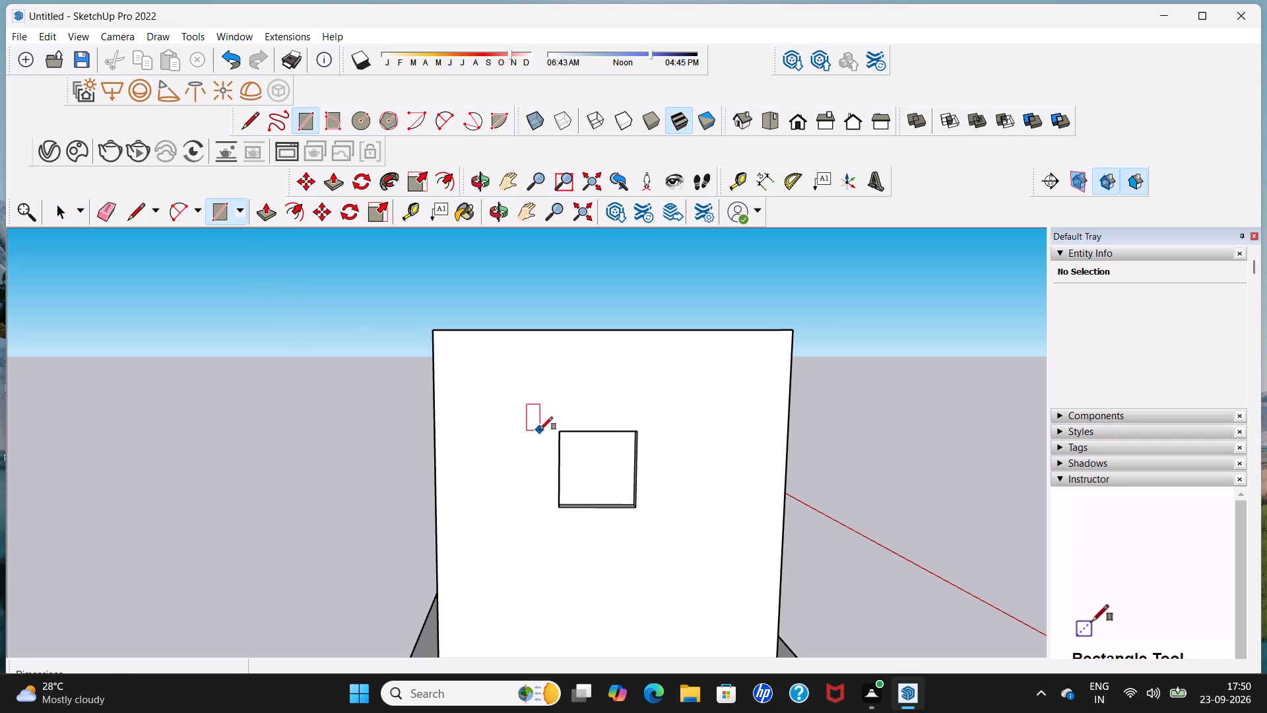
{"action": "left_click", "coordinate": [542, 417]}
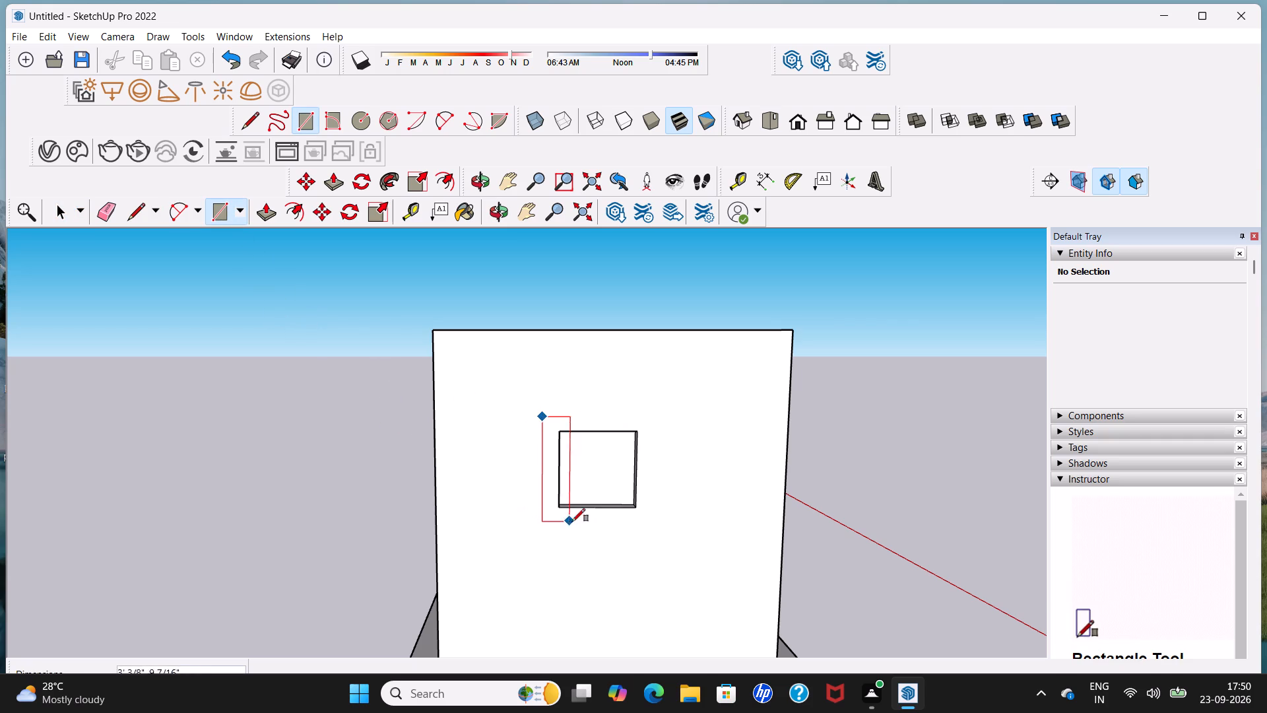
{"action": "left_click", "coordinate": [653, 518]}
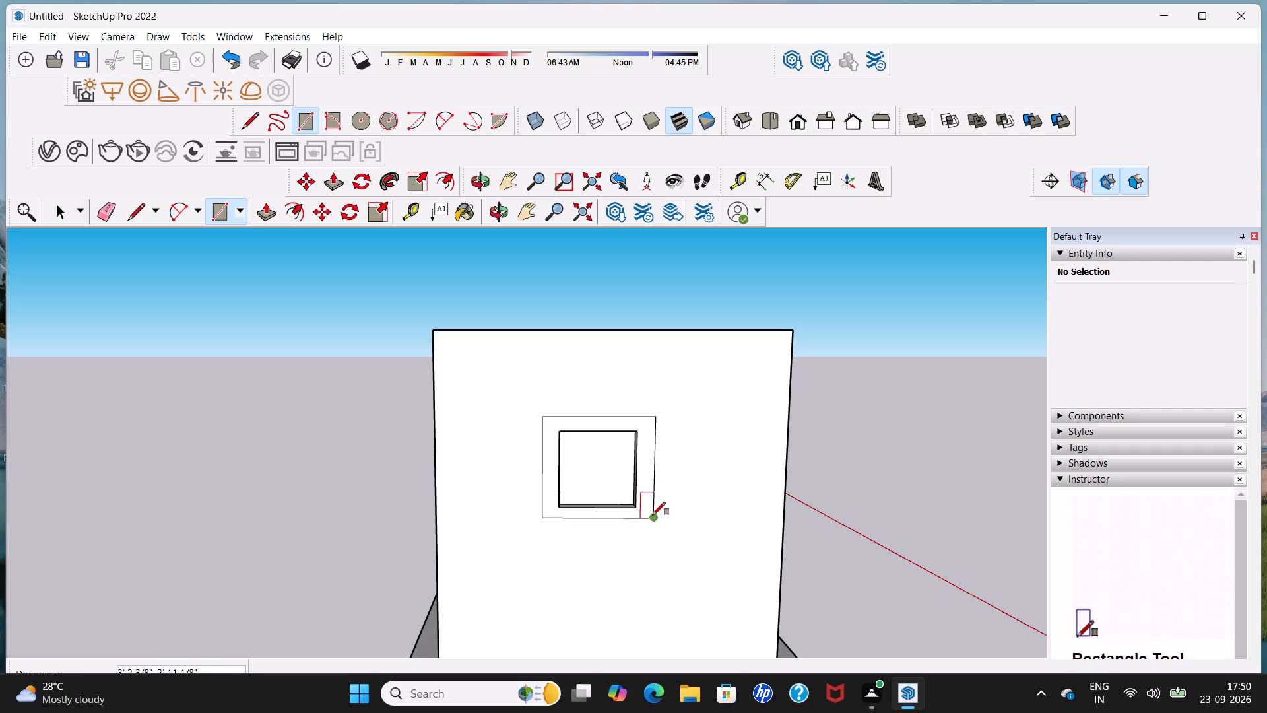
{"action": "key", "text": "space"}
Draw two closely spaced vertical lines about 2' 2 1/2" long near the middle of the end wall window's recessed face.
{"action": "middle_click_drag", "start_coordinate": [723, 494], "coordinate": [517, 494]}
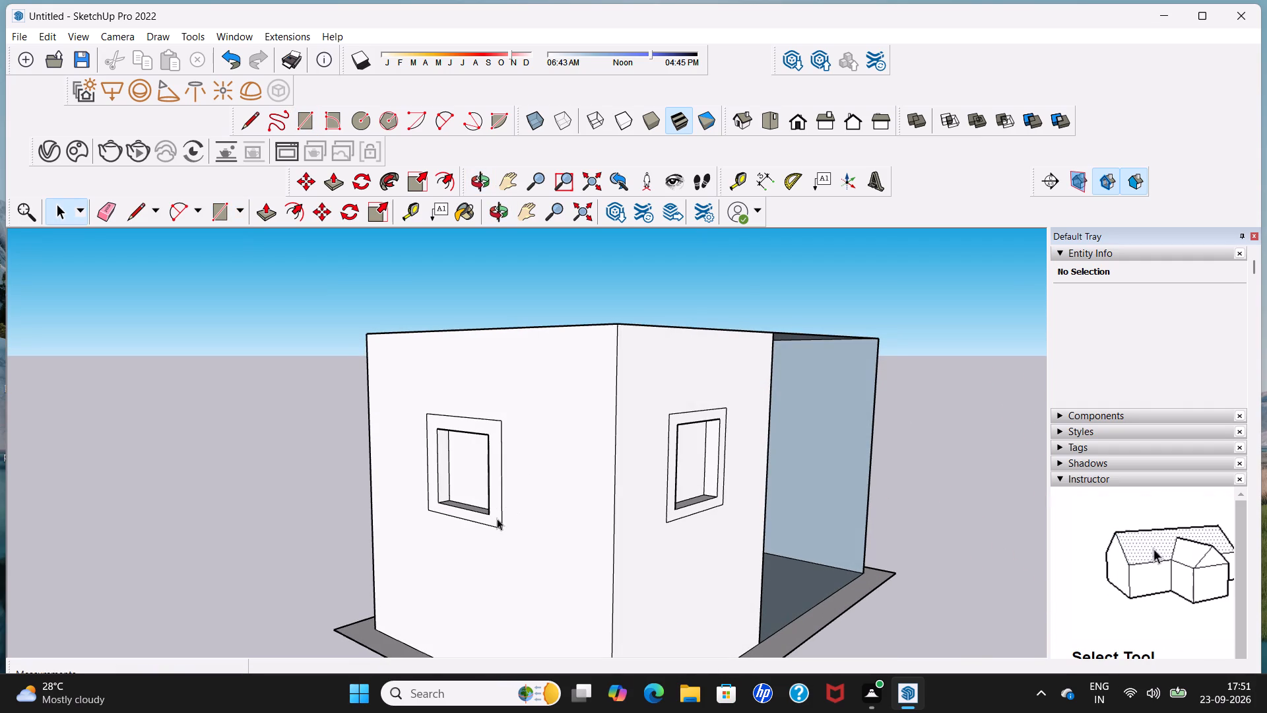
{"action": "scroll", "coordinate": [463, 512], "scroll_direction": "up", "scroll_amount": 4}
{"action": "middle_click_drag", "start_coordinate": [420, 420], "coordinate": [555, 393]}
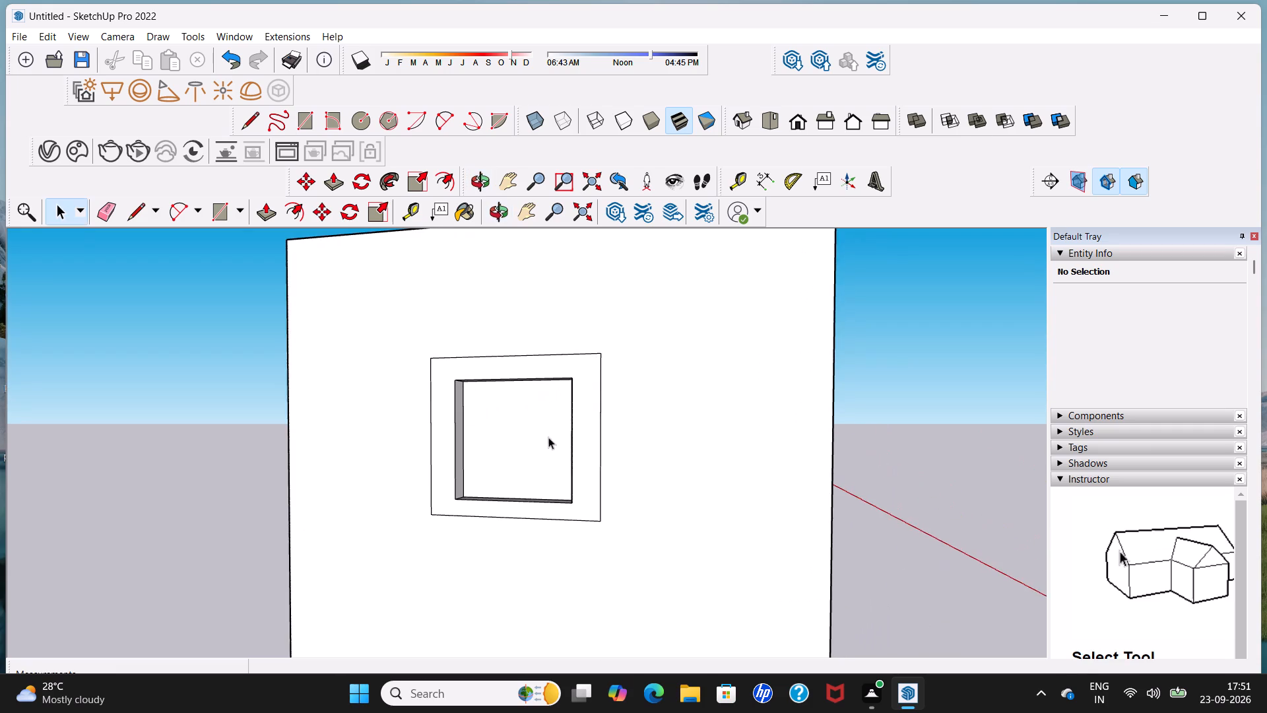
{"action": "middle_click_drag", "start_coordinate": [523, 485], "coordinate": [555, 409]}
{"action": "scroll", "coordinate": [532, 401], "scroll_direction": "up", "scroll_amount": 3}
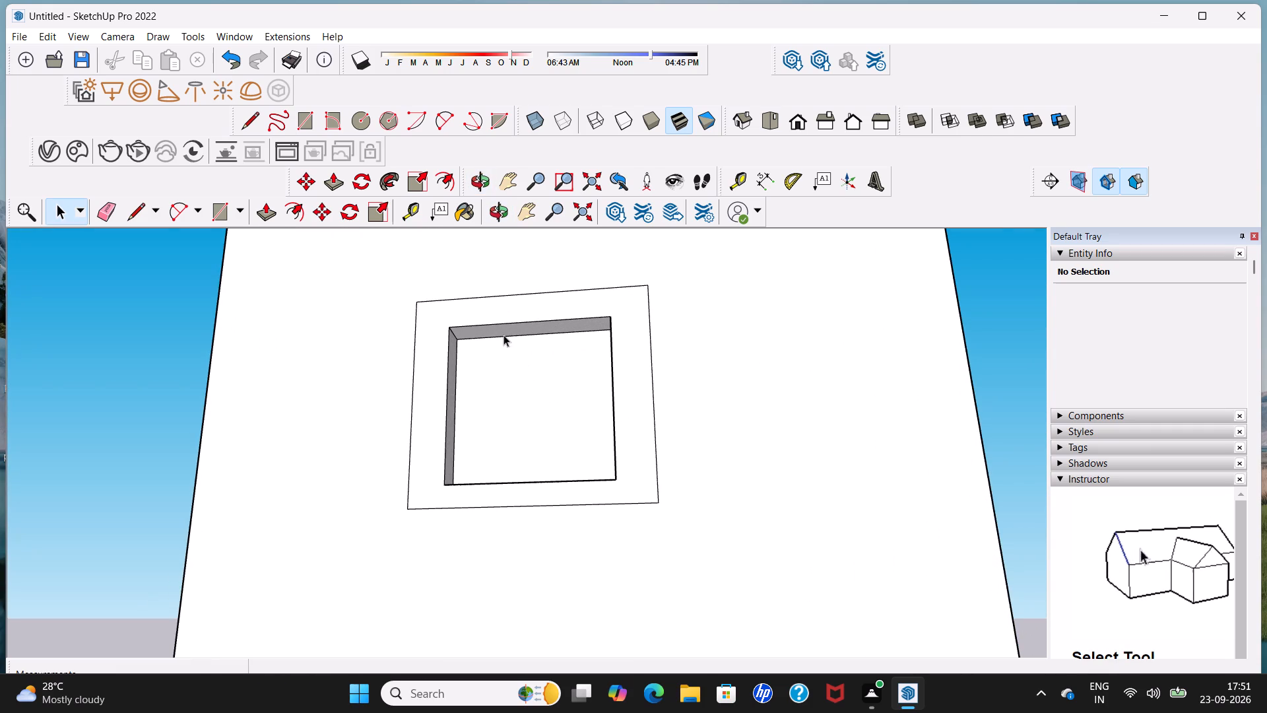
{"action": "scroll", "coordinate": [513, 360], "scroll_direction": "up", "scroll_amount": 1}
{"action": "middle_click_drag", "start_coordinate": [513, 361], "coordinate": [531, 425]}
{"action": "scroll", "coordinate": [545, 399], "scroll_direction": "up", "scroll_amount": 3}
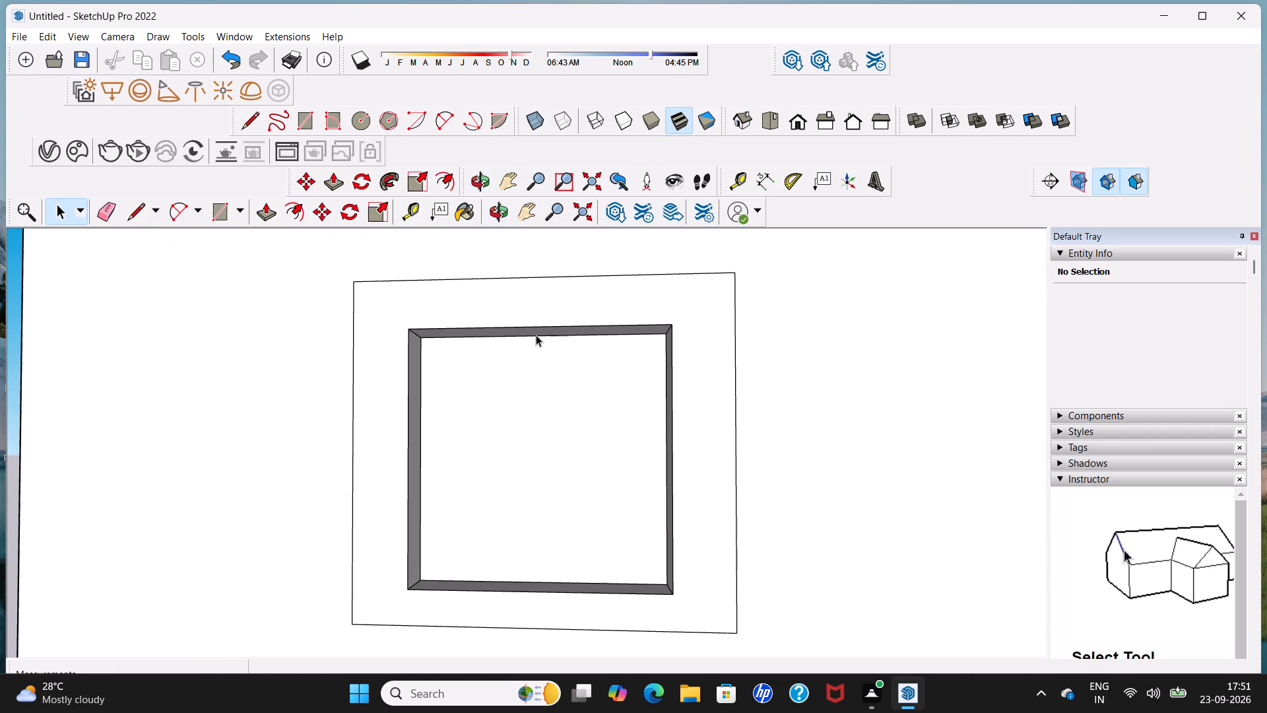
{"action": "left_click", "coordinate": [250, 127]}
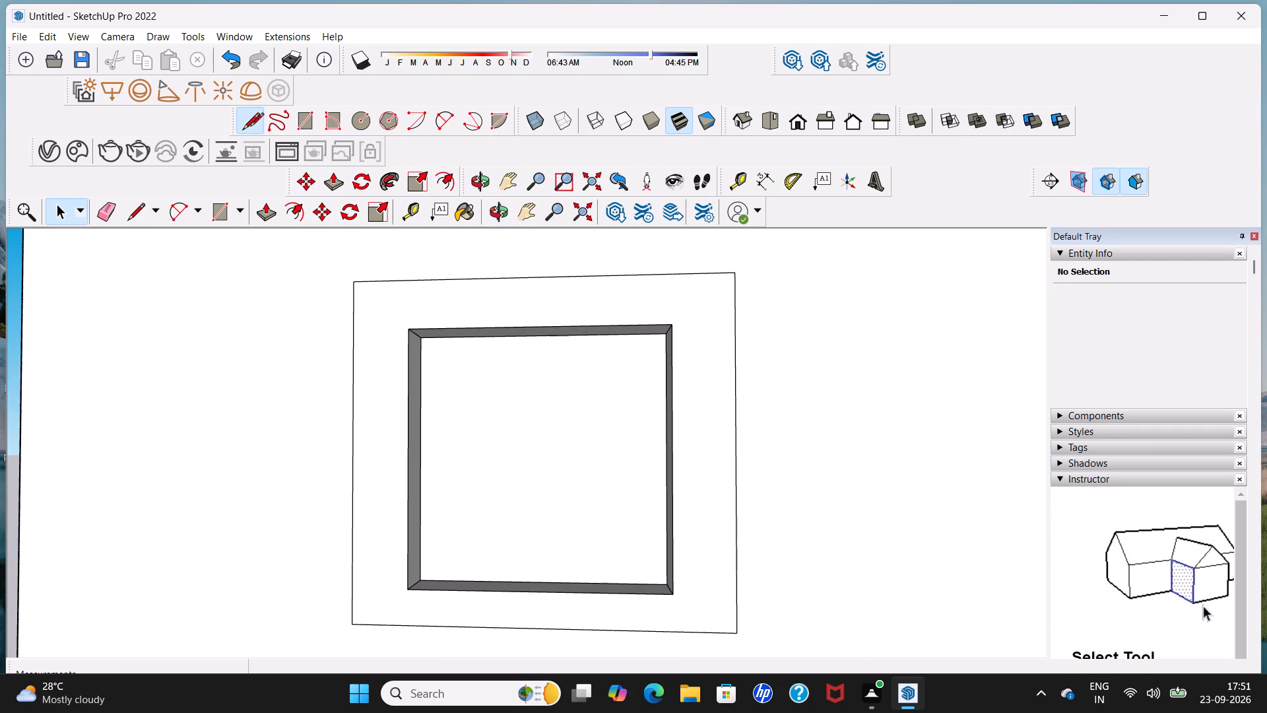
{"action": "left_click", "coordinate": [525, 340]}
{"action": "scroll", "coordinate": [532, 562], "scroll_direction": "up", "scroll_amount": 2}
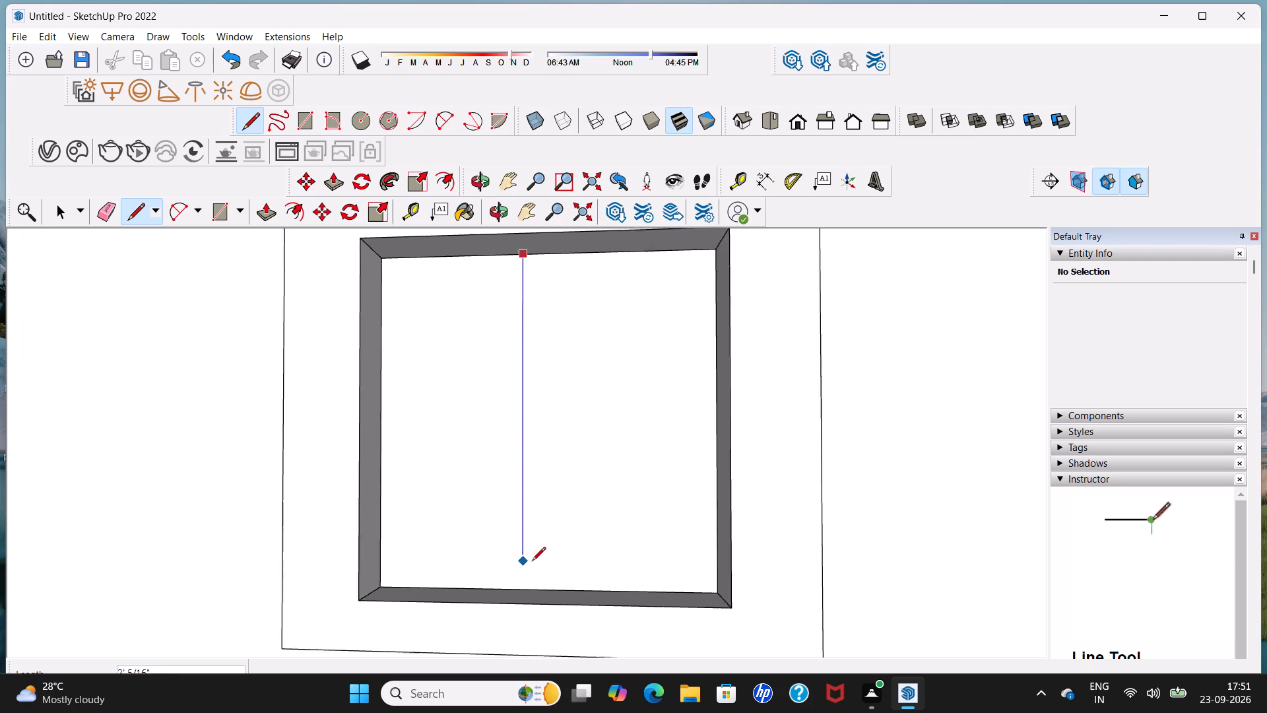
{"action": "scroll", "coordinate": [532, 562], "scroll_direction": "up", "scroll_amount": 2}
{"action": "left_click", "coordinate": [527, 590]}
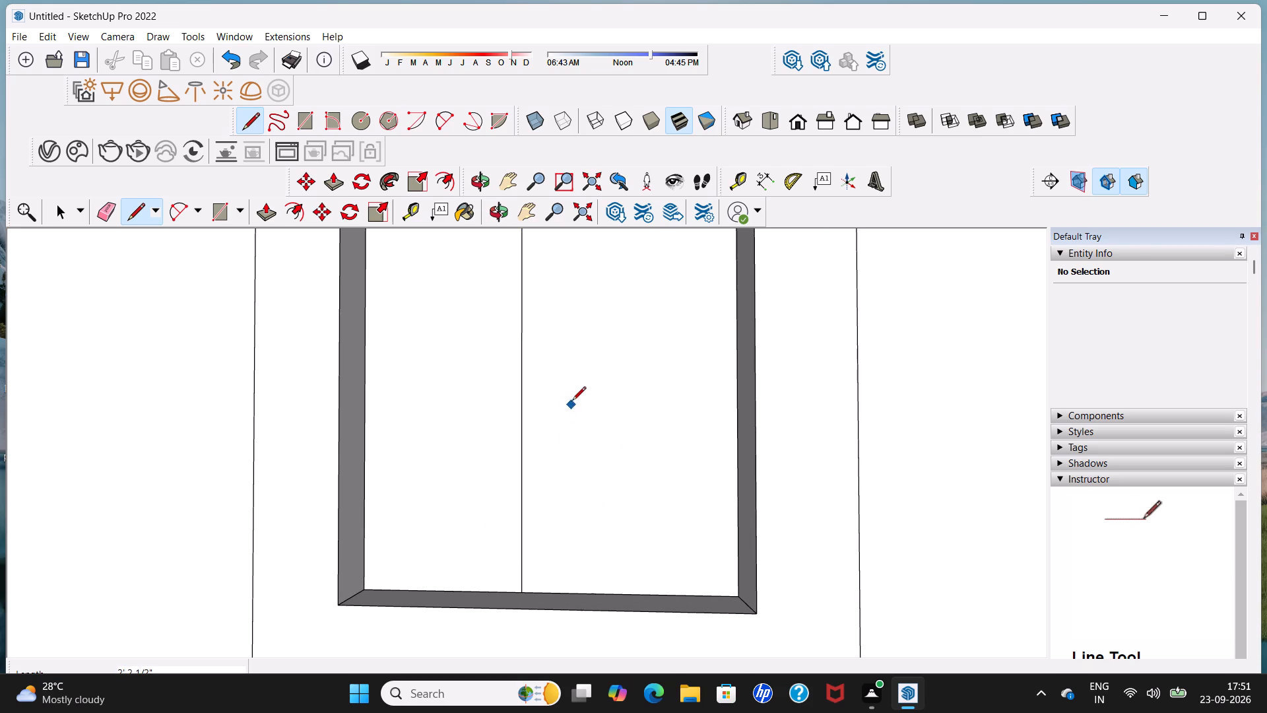
{"action": "scroll", "coordinate": [572, 398], "scroll_direction": "down", "scroll_amount": 5}
{"action": "scroll", "coordinate": [573, 312], "scroll_direction": "up", "scroll_amount": 3}
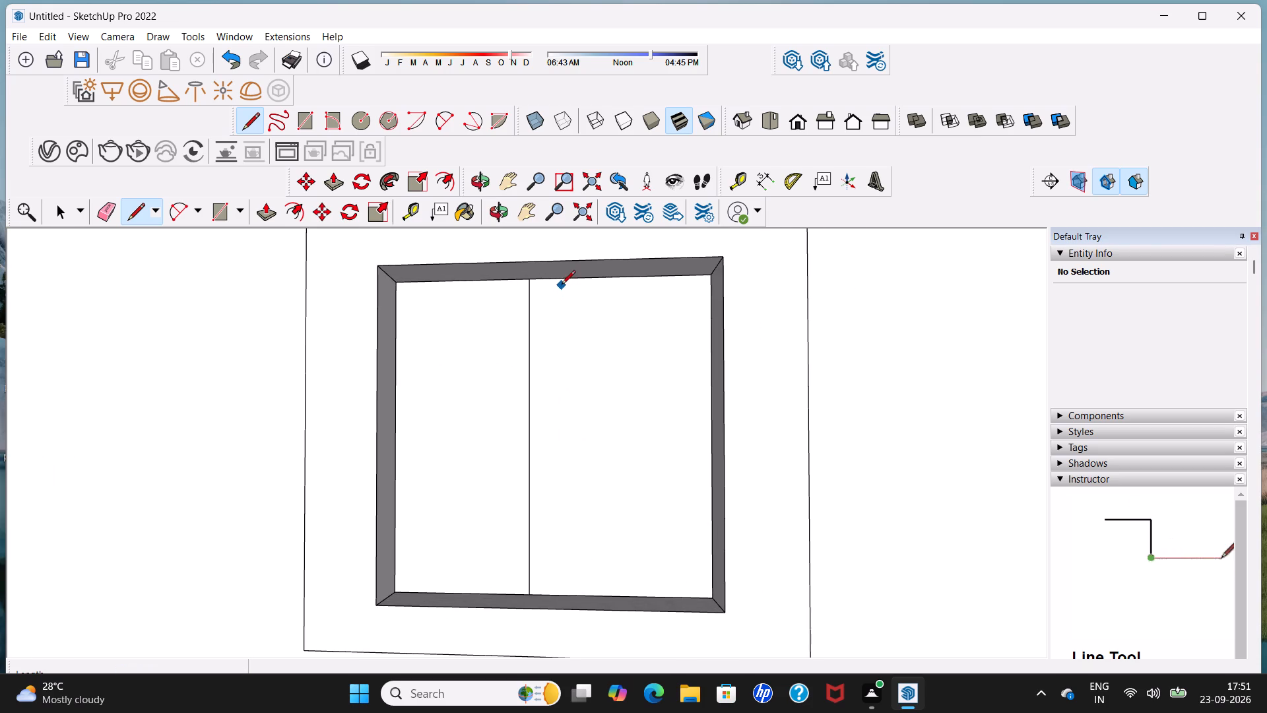
{"action": "left_click", "coordinate": [562, 283]}
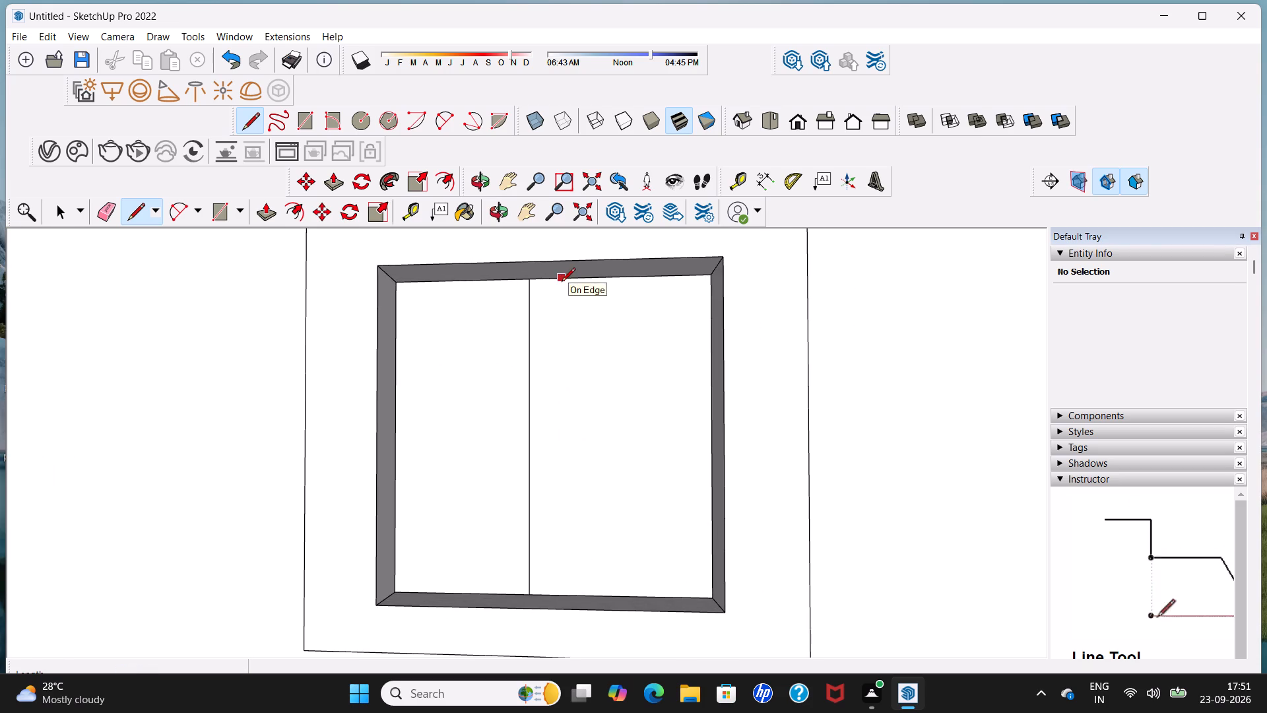
{"action": "left_click", "coordinate": [559, 594]}
{"action": "key", "text": "space"}
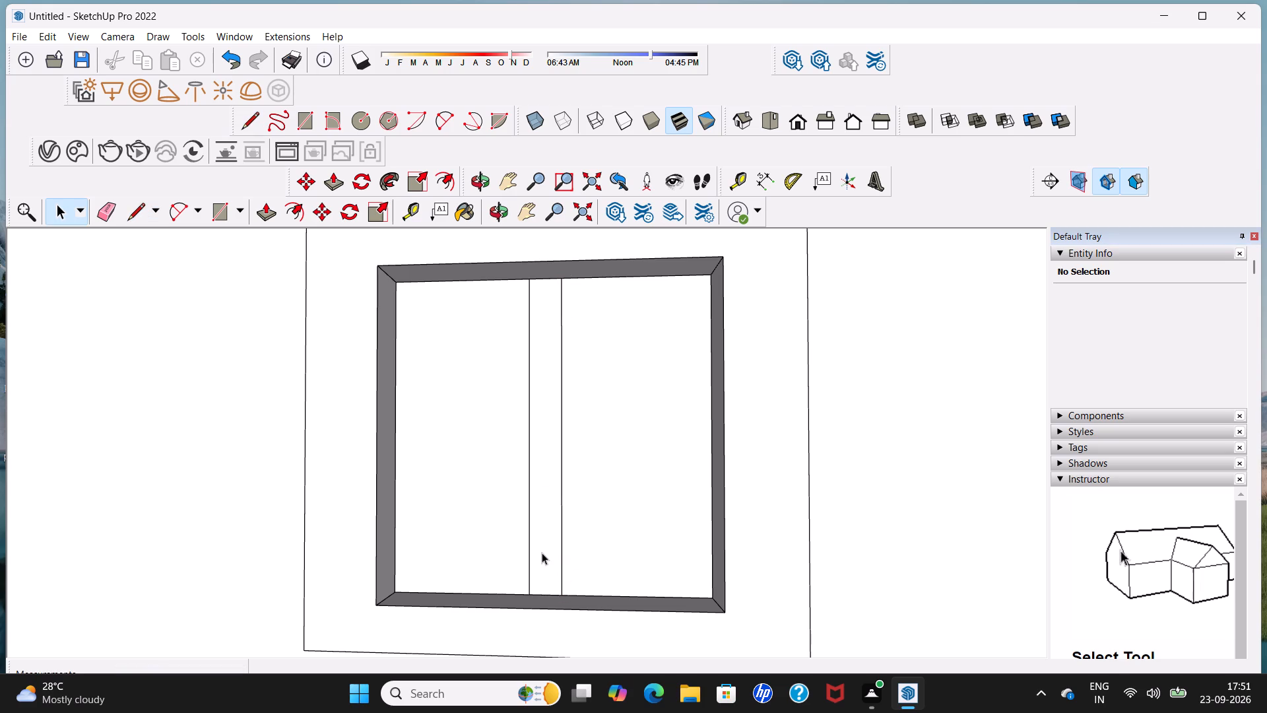
Pull the narrow strip between the two lines outward 5 1/8" to form a window mullion flush with the end wall.
{"action": "left_click", "coordinate": [265, 215]}
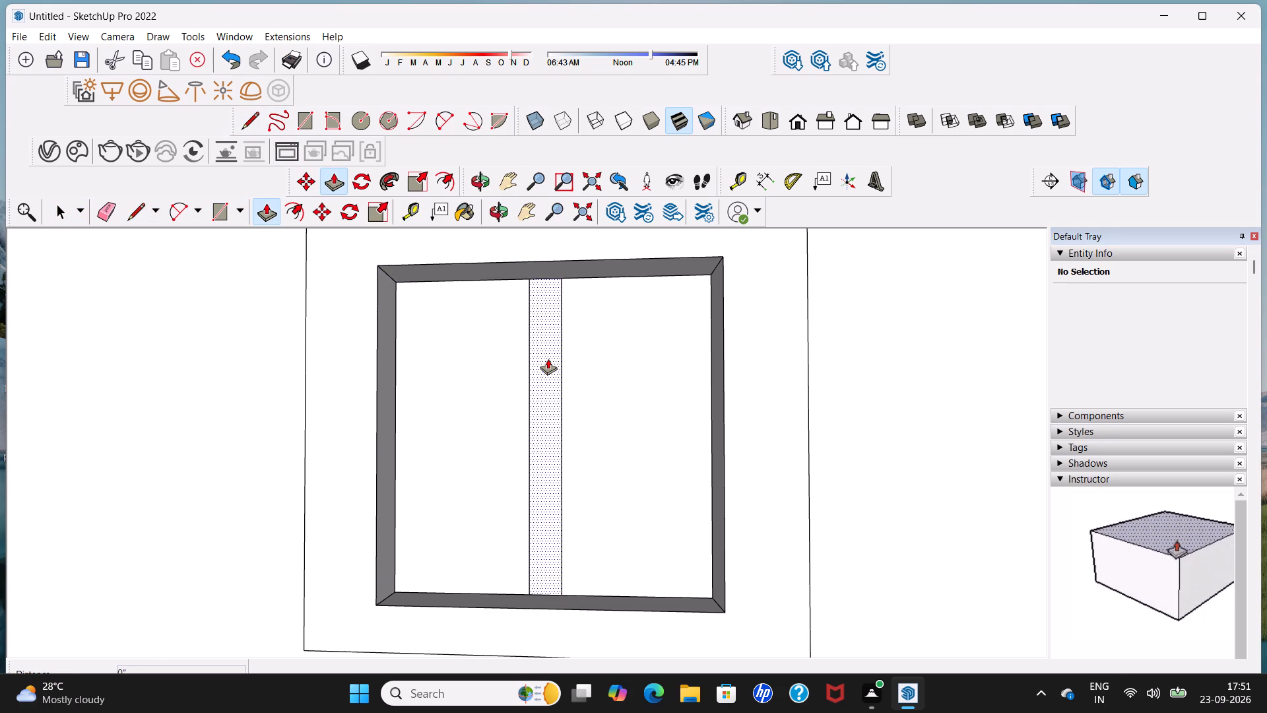
{"action": "left_click", "coordinate": [548, 358]}
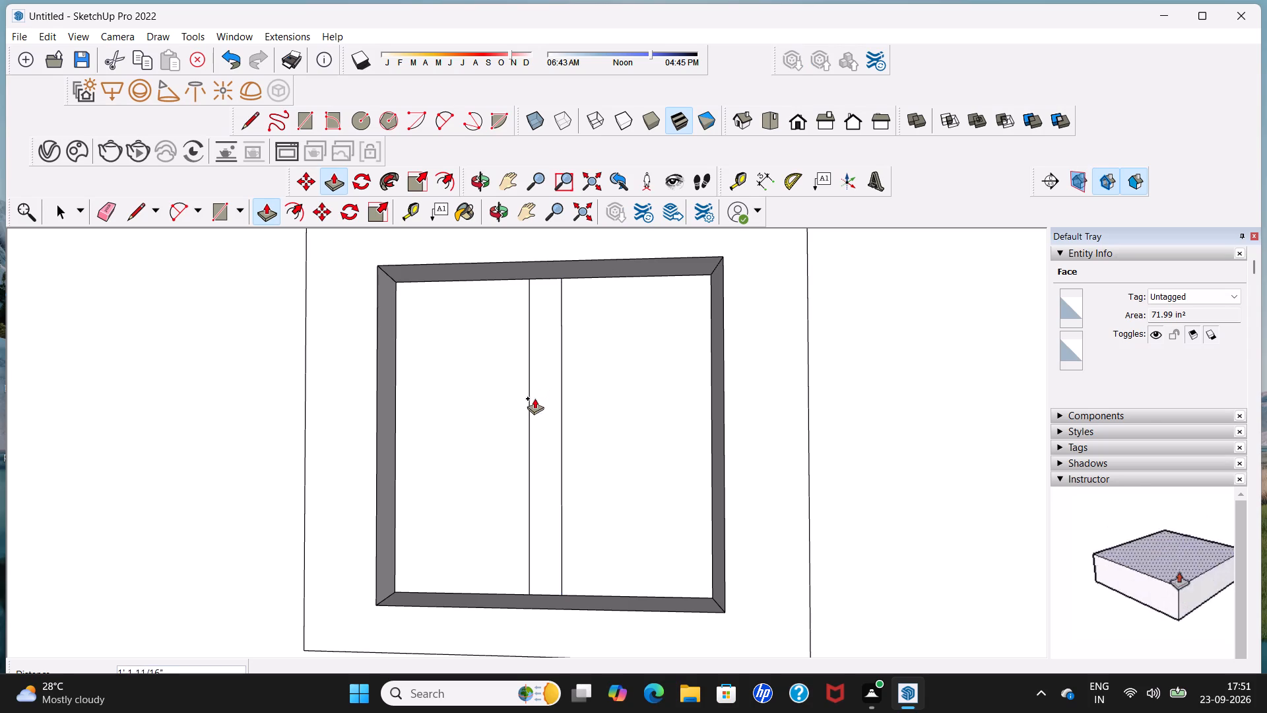
{"action": "middle_click_drag", "start_coordinate": [534, 403], "coordinate": [337, 438]}
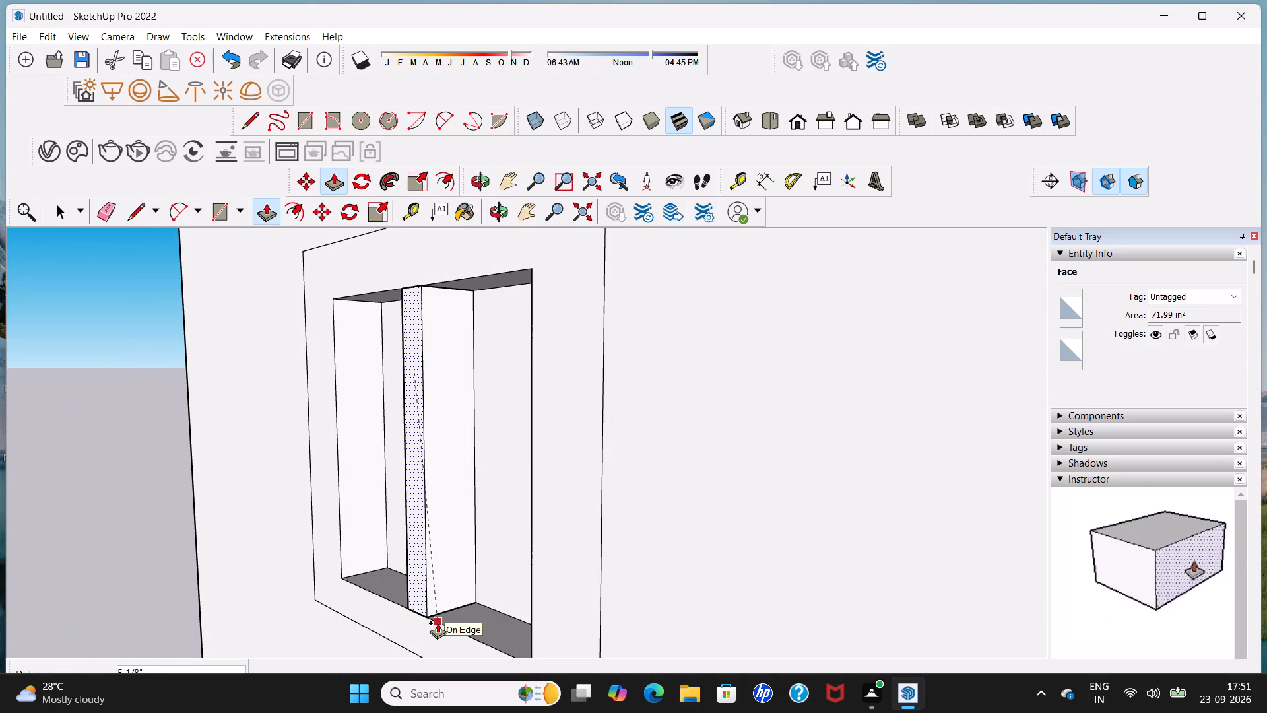
{"action": "left_click", "coordinate": [438, 623]}
{"action": "middle_click_drag", "start_coordinate": [468, 597], "coordinate": [545, 592]}
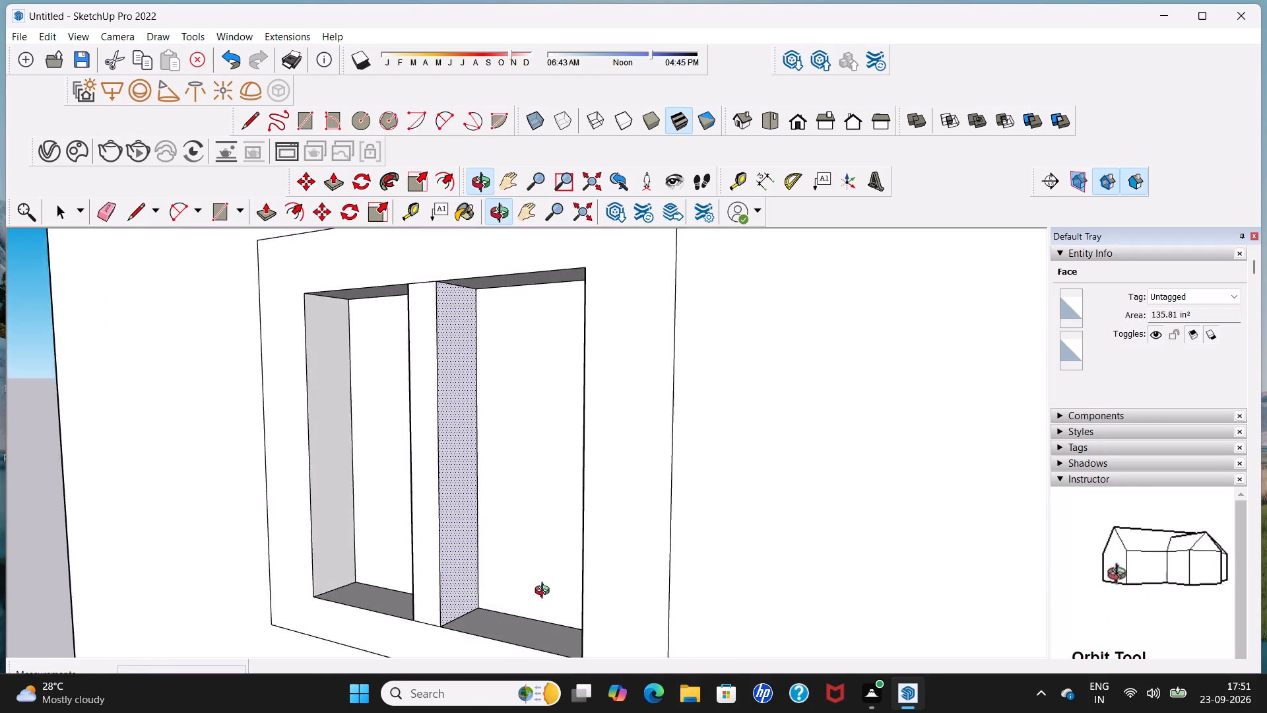
{"action": "middle_click_drag", "start_coordinate": [545, 592], "coordinate": [568, 589]}
{"action": "scroll", "coordinate": [566, 572], "scroll_direction": "down", "scroll_amount": 14}
{"action": "middle_click_drag", "start_coordinate": [553, 562], "coordinate": [441, 558]}
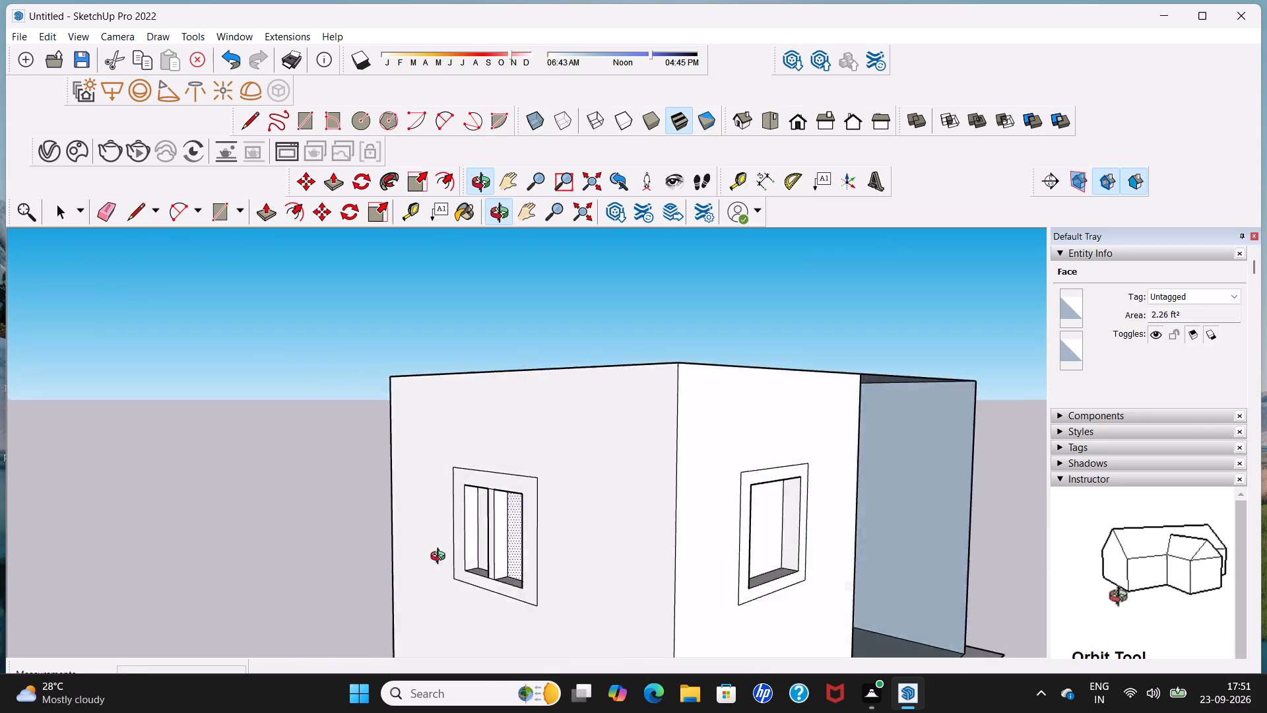
Draw two closely spaced vertical lines about 2' 2 1/2" long near the middle of the front wall window's recessed face.
{"action": "middle_click_drag", "start_coordinate": [441, 558], "coordinate": [255, 522]}
{"action": "scroll", "coordinate": [593, 589], "scroll_direction": "up", "scroll_amount": 4}
{"action": "key", "text": "space"}
{"action": "scroll", "coordinate": [599, 473], "scroll_direction": "up", "scroll_amount": 3}
{"action": "middle_click_drag", "start_coordinate": [595, 411], "coordinate": [598, 343]}
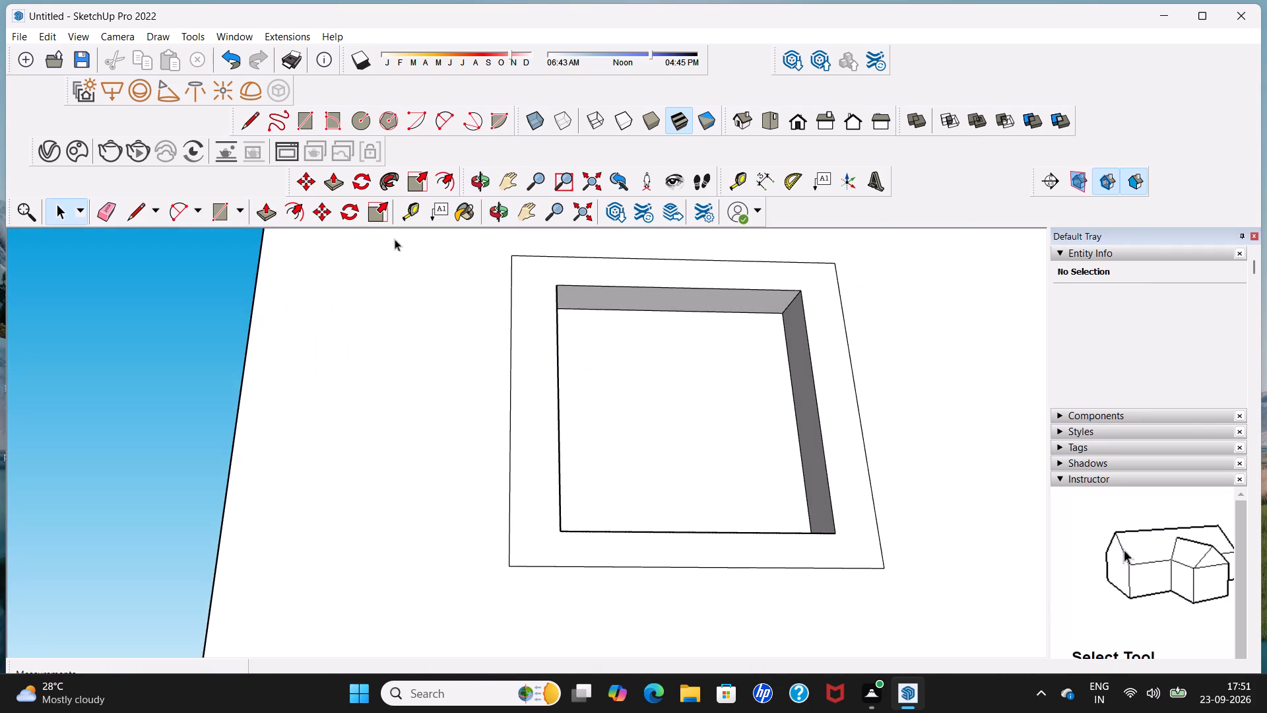
{"action": "left_click", "coordinate": [250, 122]}
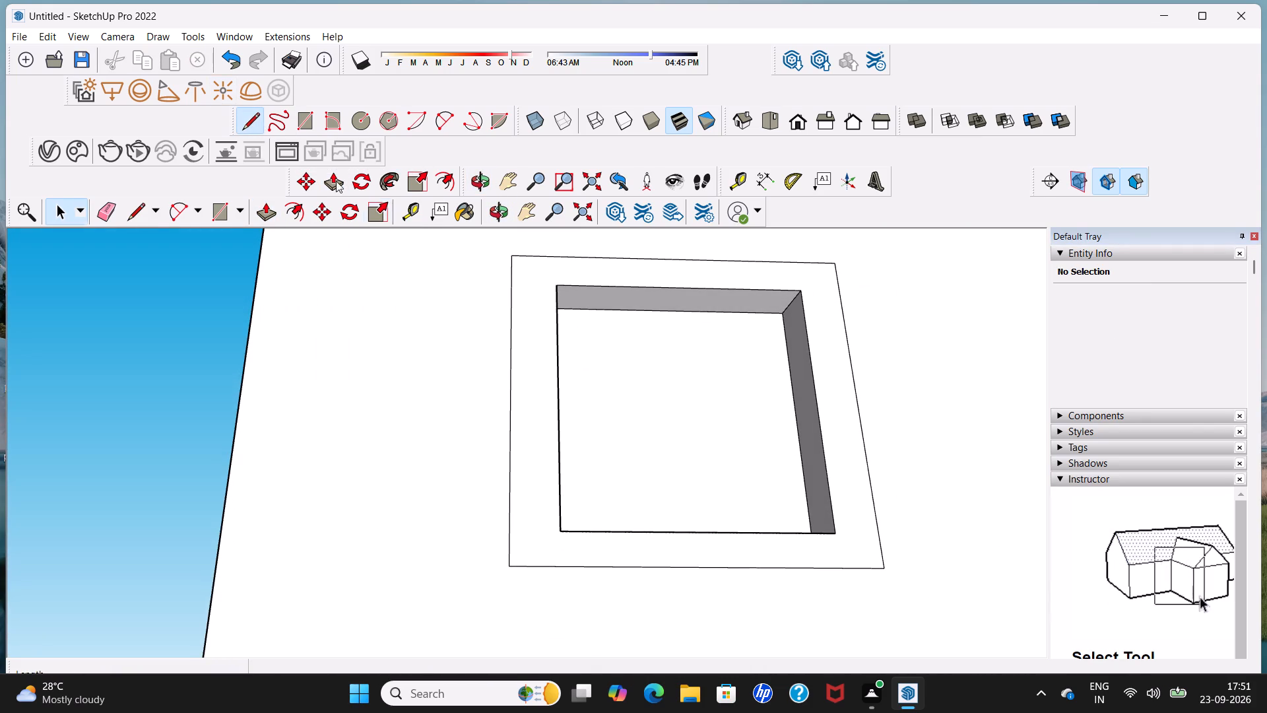
{"action": "left_click", "coordinate": [656, 314]}
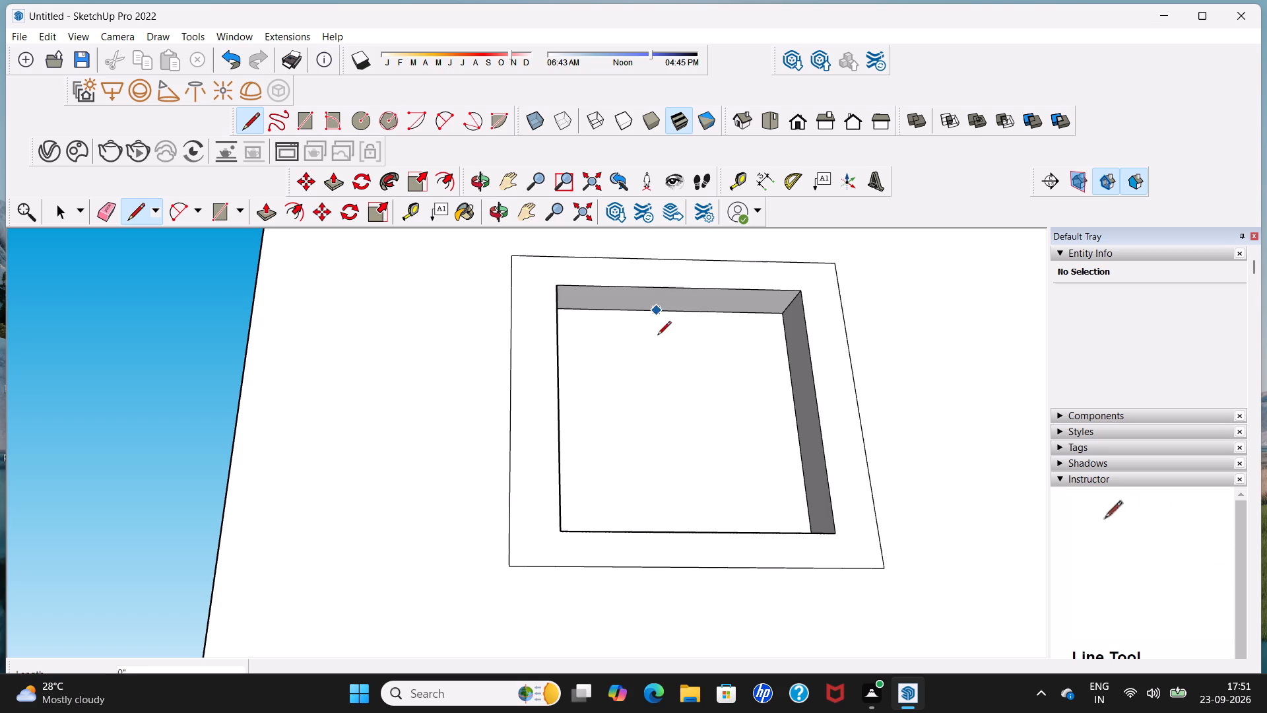
{"action": "middle_click_drag", "start_coordinate": [658, 402], "coordinate": [635, 508]}
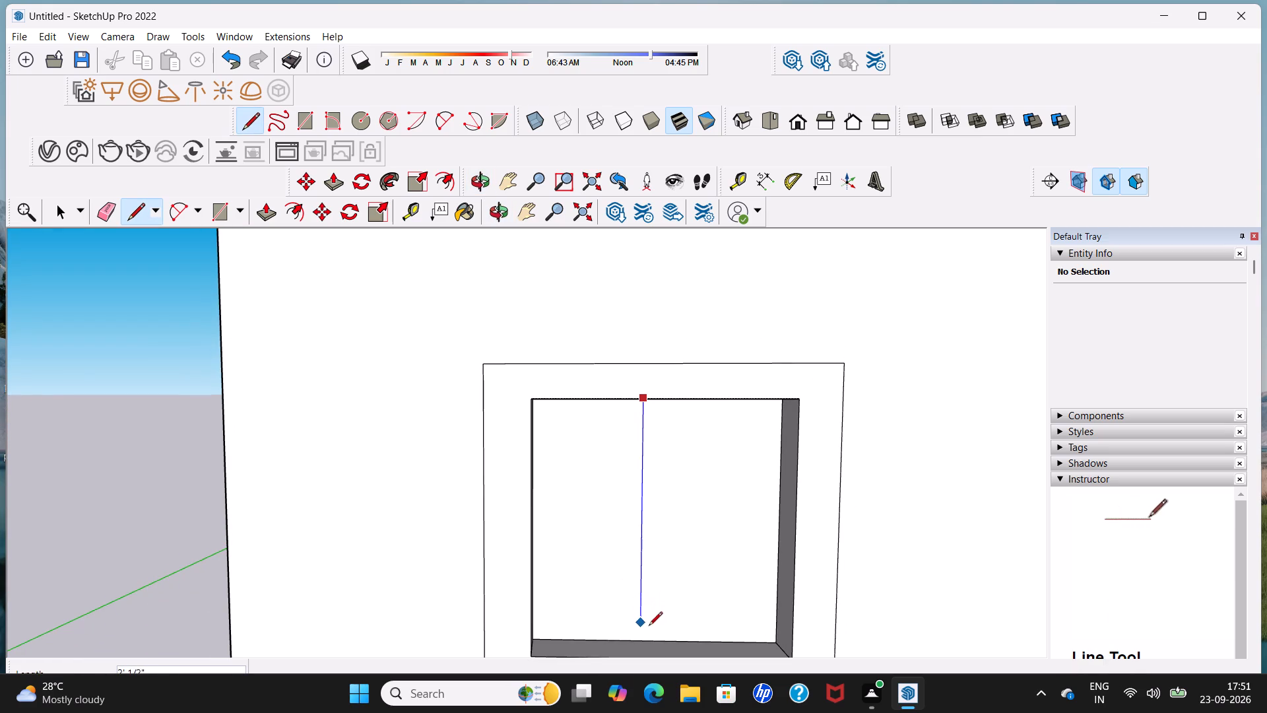
{"action": "middle_click_drag", "start_coordinate": [649, 612], "coordinate": [650, 525]}
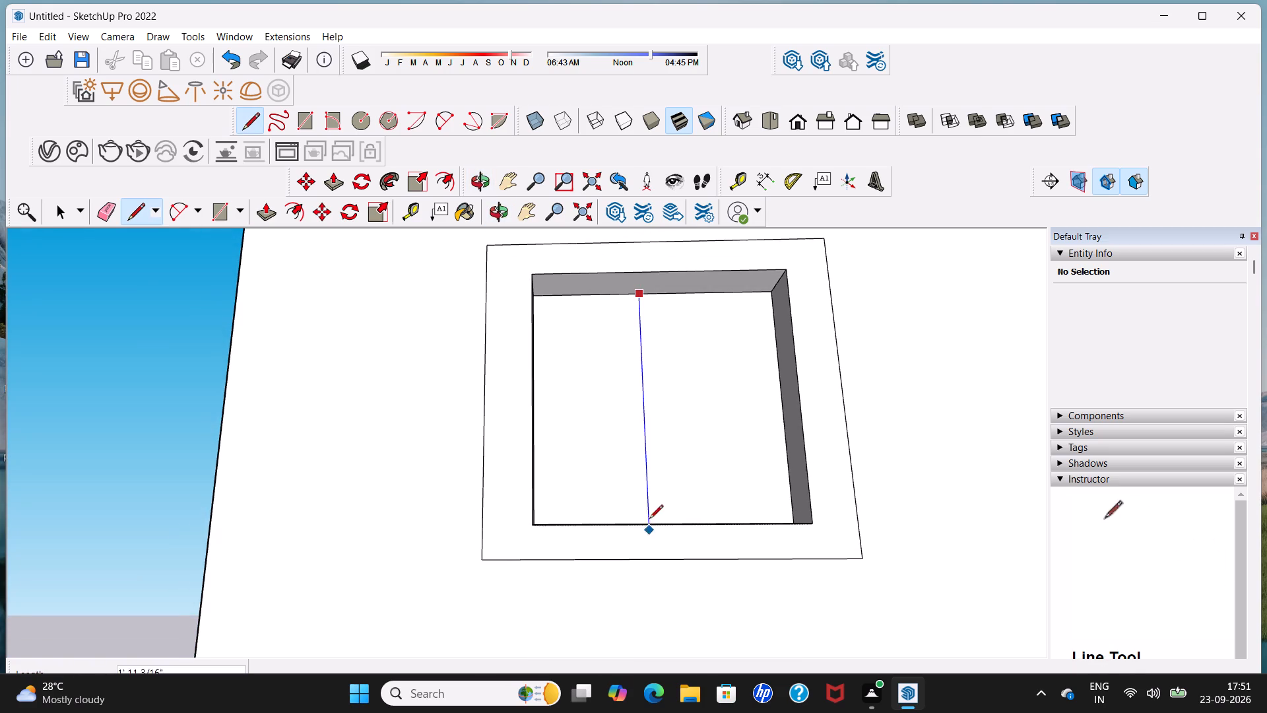
{"action": "middle_click_drag", "start_coordinate": [650, 518], "coordinate": [636, 580]}
{"action": "scroll", "coordinate": [635, 570], "scroll_direction": "up", "scroll_amount": 2}
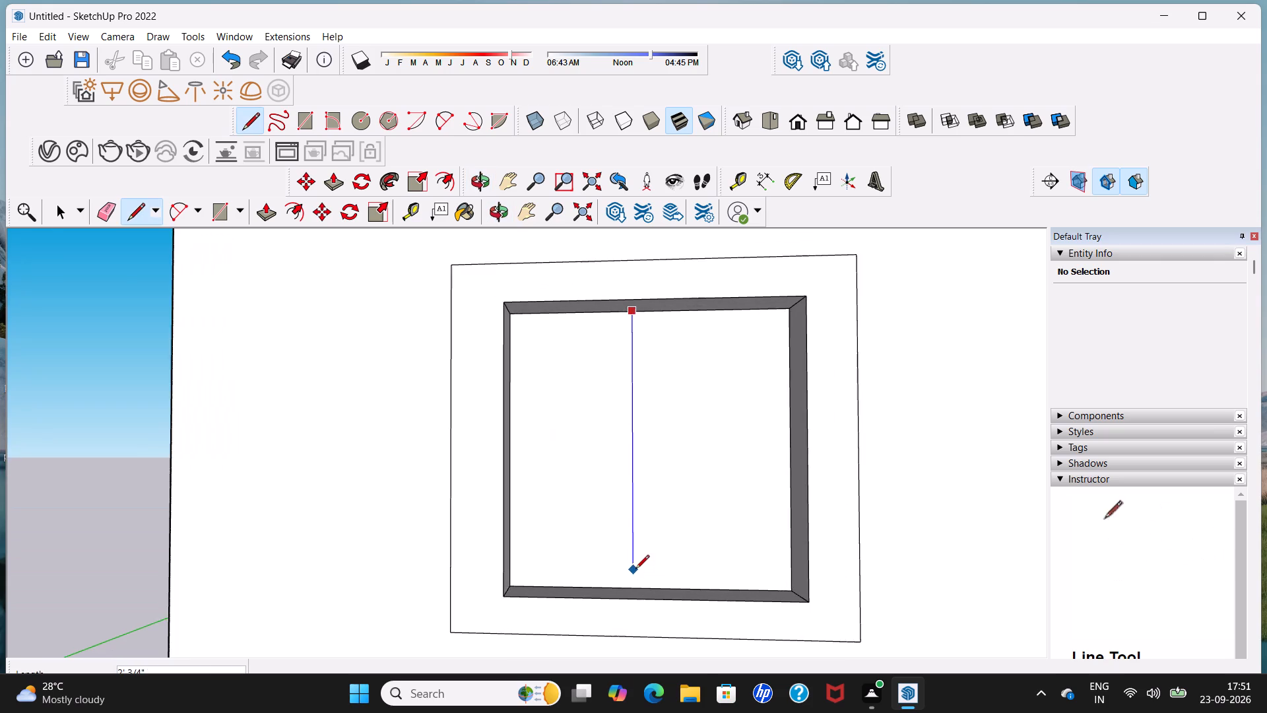
{"action": "scroll", "coordinate": [635, 570], "scroll_direction": "up", "scroll_amount": 2}
{"action": "left_click", "coordinate": [635, 590]}
{"action": "scroll", "coordinate": [638, 570], "scroll_direction": "down", "scroll_amount": 3}
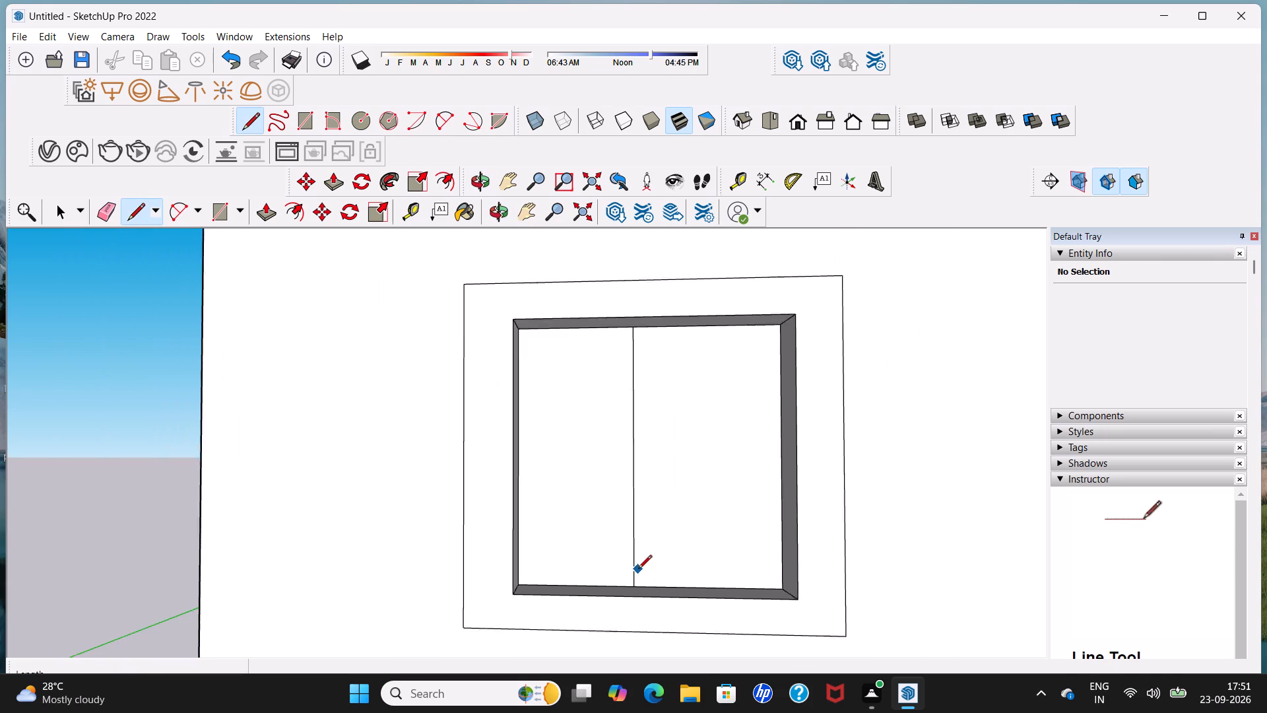
{"action": "scroll", "coordinate": [638, 570], "scroll_direction": "down", "scroll_amount": 2}
{"action": "scroll", "coordinate": [659, 357], "scroll_direction": "up", "scroll_amount": 1}
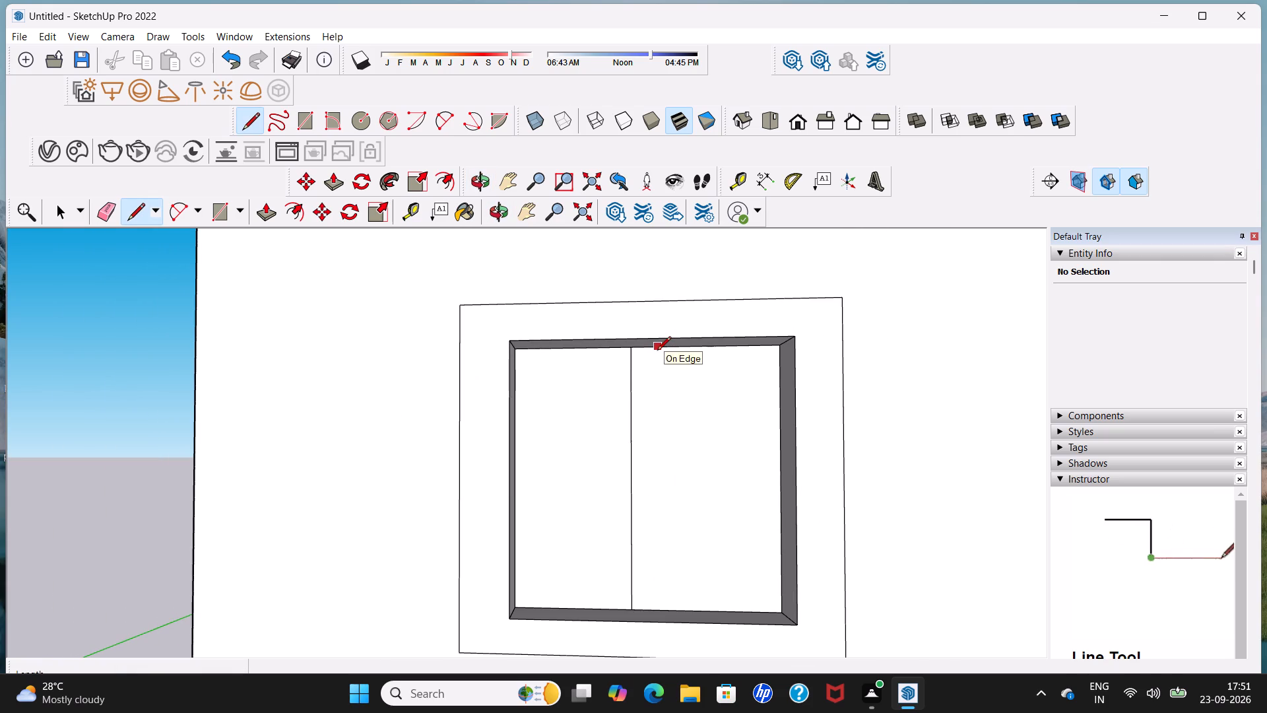
{"action": "left_click", "coordinate": [657, 351]}
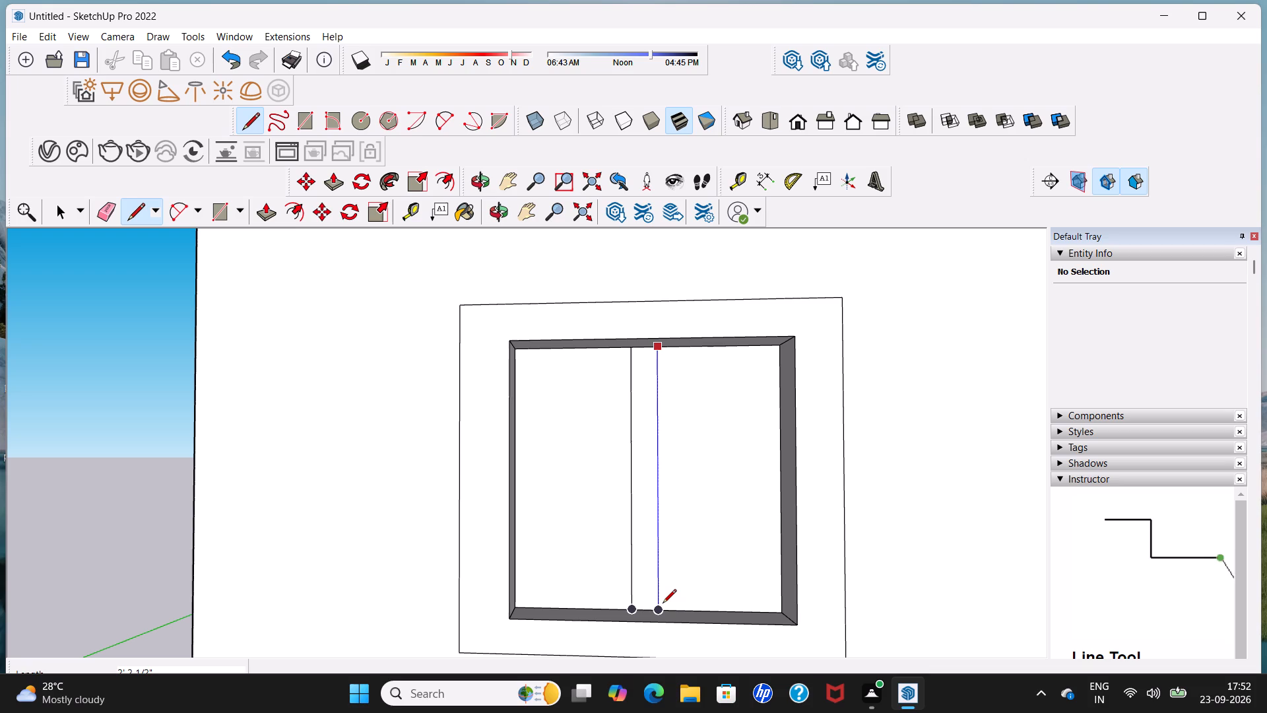
{"action": "scroll", "coordinate": [663, 603], "scroll_direction": "up", "scroll_amount": 6}
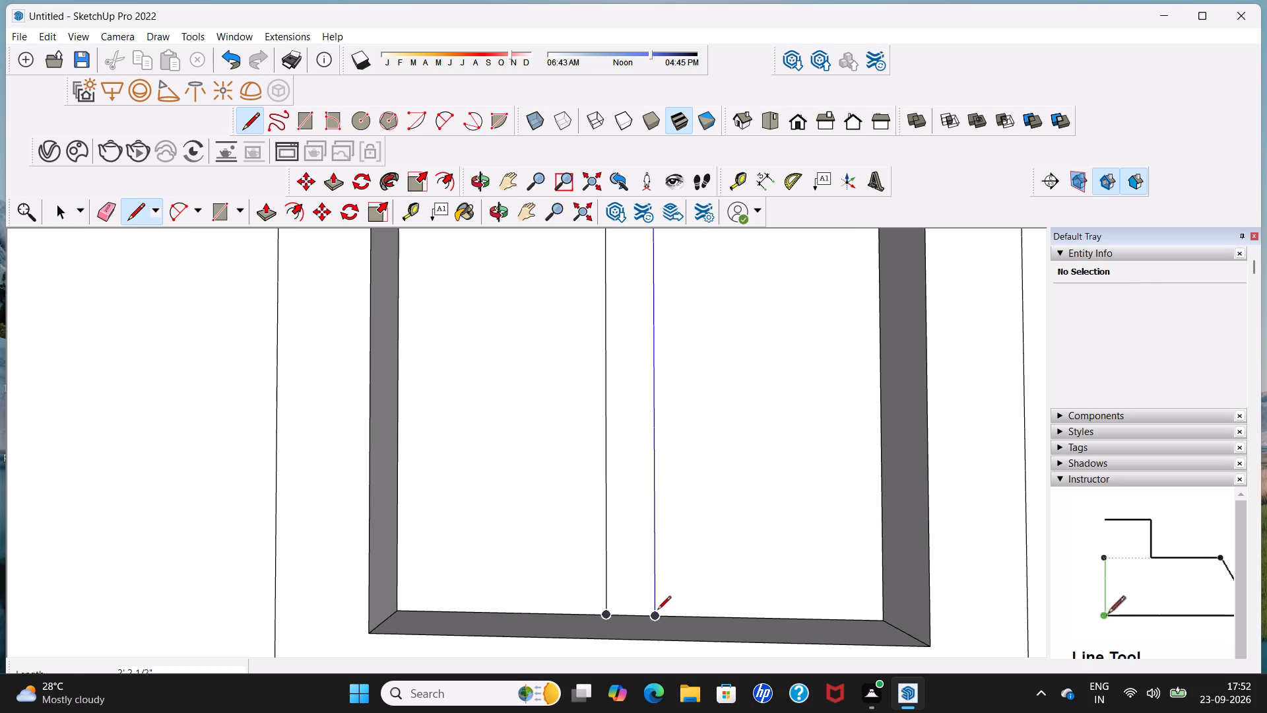
{"action": "left_click", "coordinate": [657, 611]}
{"action": "scroll", "coordinate": [657, 600], "scroll_direction": "down", "scroll_amount": 7}
{"action": "key", "text": "space"}
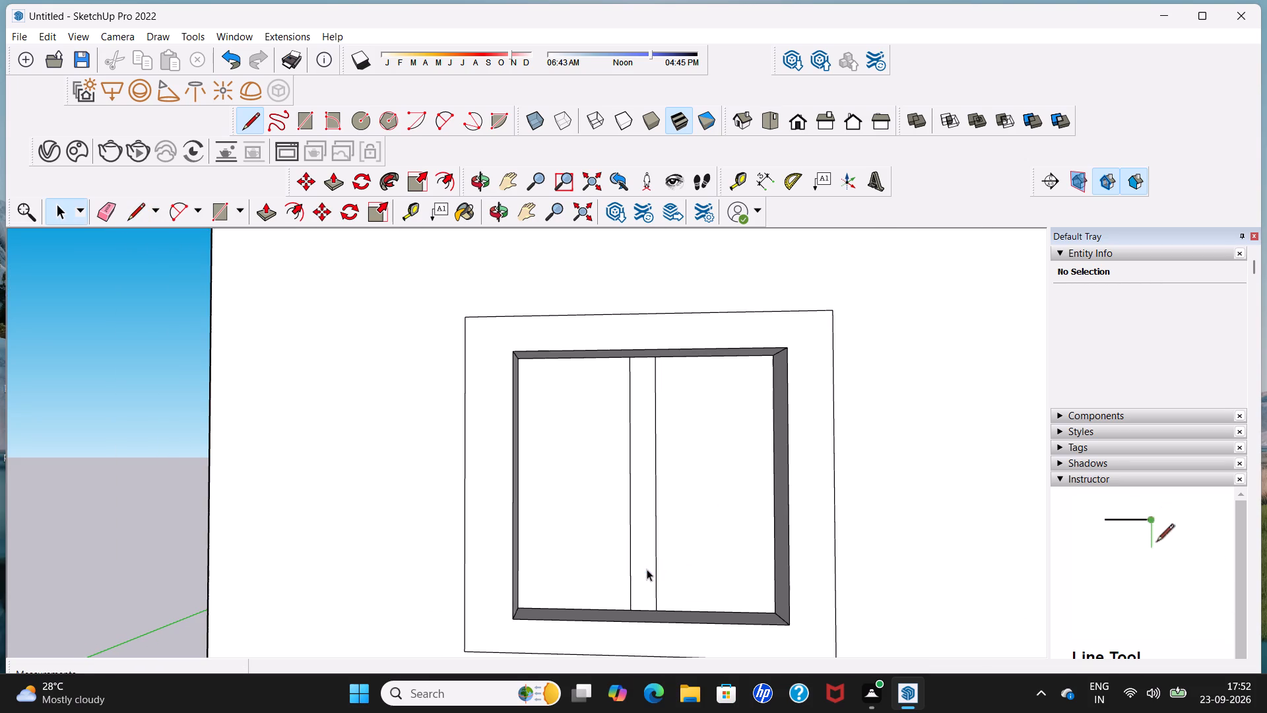
Pull the narrow strip between the two lines outward 5" to form a mullion in the front wall window.
{"action": "middle_click_drag", "start_coordinate": [665, 547], "coordinate": [458, 522]}
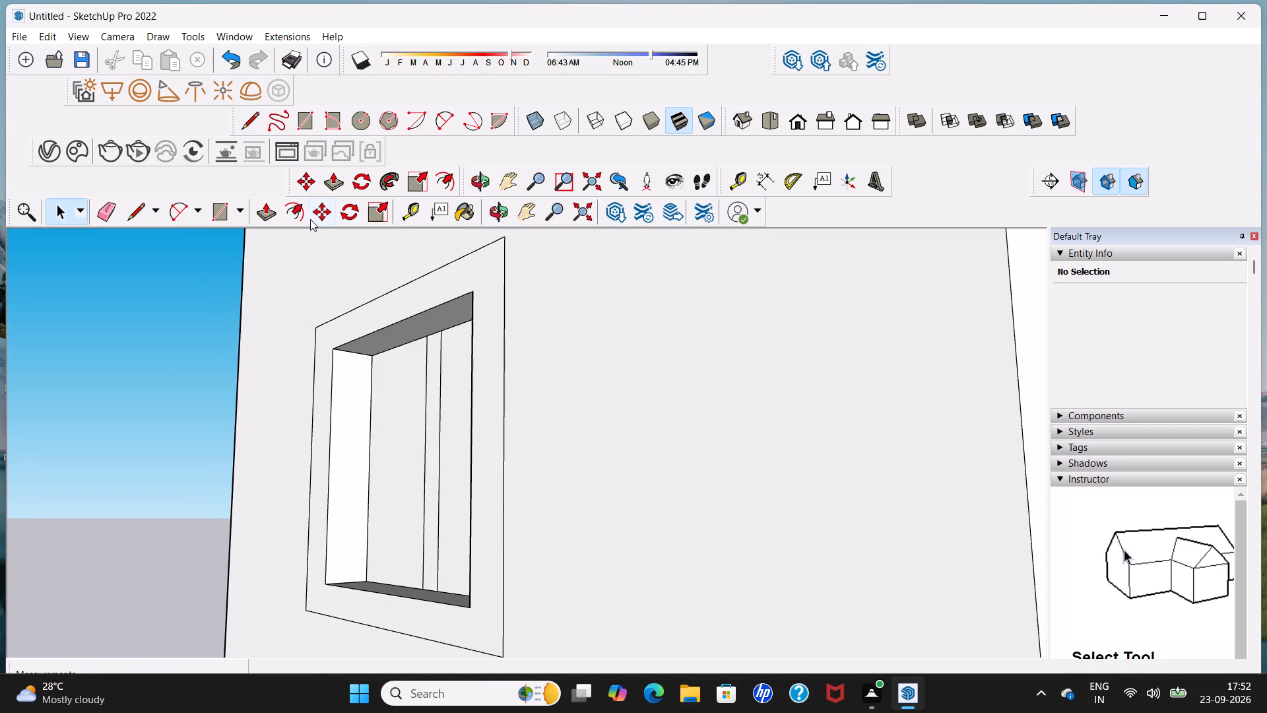
{"action": "left_click", "coordinate": [273, 215]}
{"action": "scroll", "coordinate": [423, 438], "scroll_direction": "up", "scroll_amount": 2}
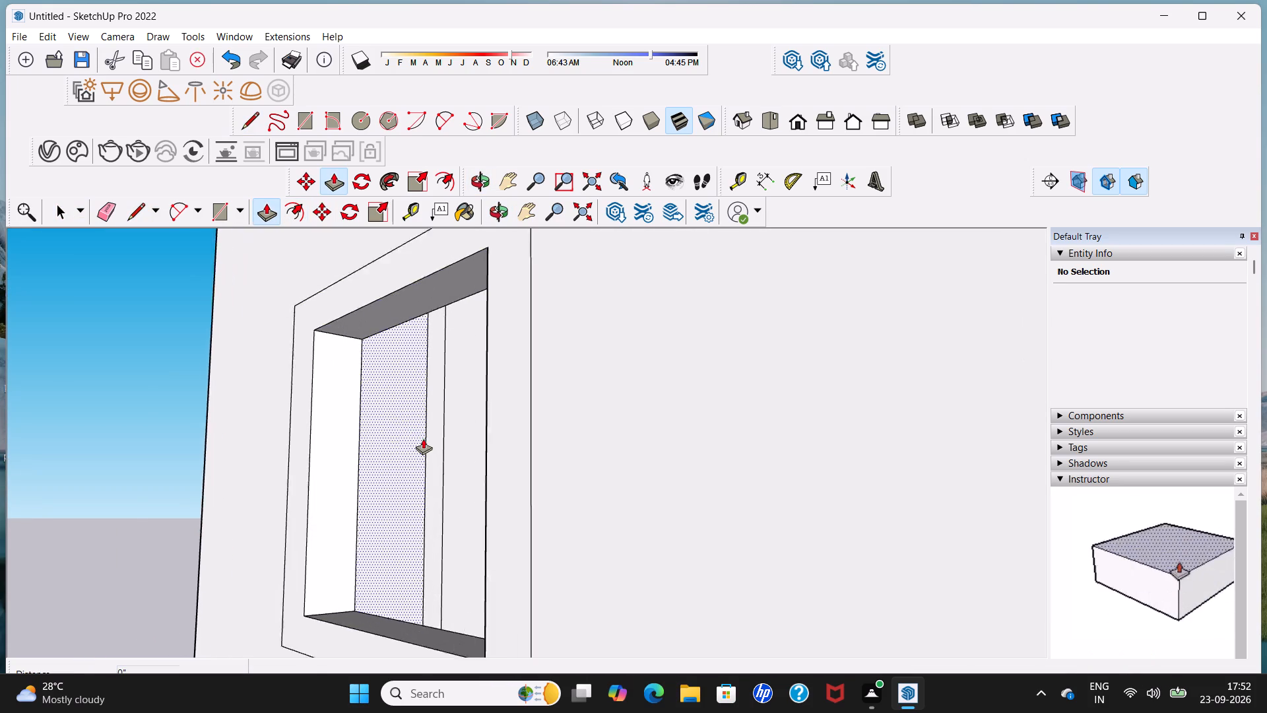
{"action": "scroll", "coordinate": [423, 438], "scroll_direction": "up", "scroll_amount": 4}
{"action": "left_click", "coordinate": [434, 434]}
{"action": "scroll", "coordinate": [402, 444], "scroll_direction": "down", "scroll_amount": 5}
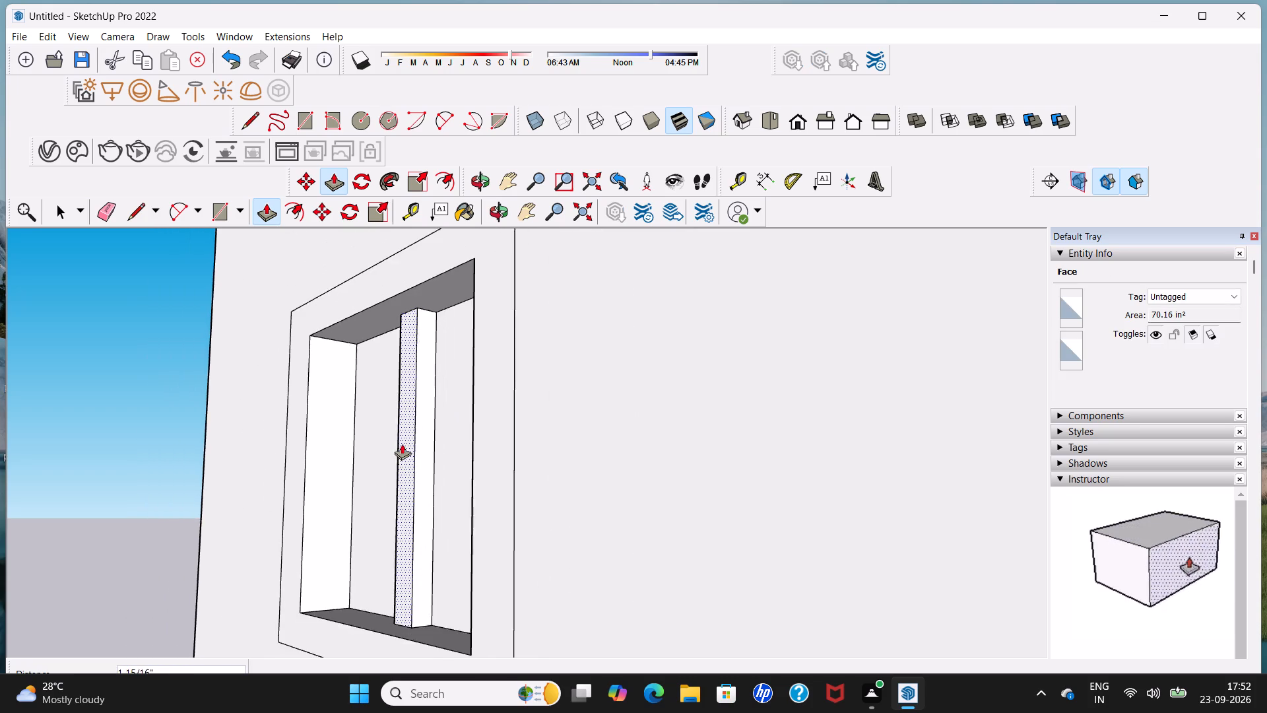
{"action": "scroll", "coordinate": [399, 438], "scroll_direction": "down", "scroll_amount": 3}
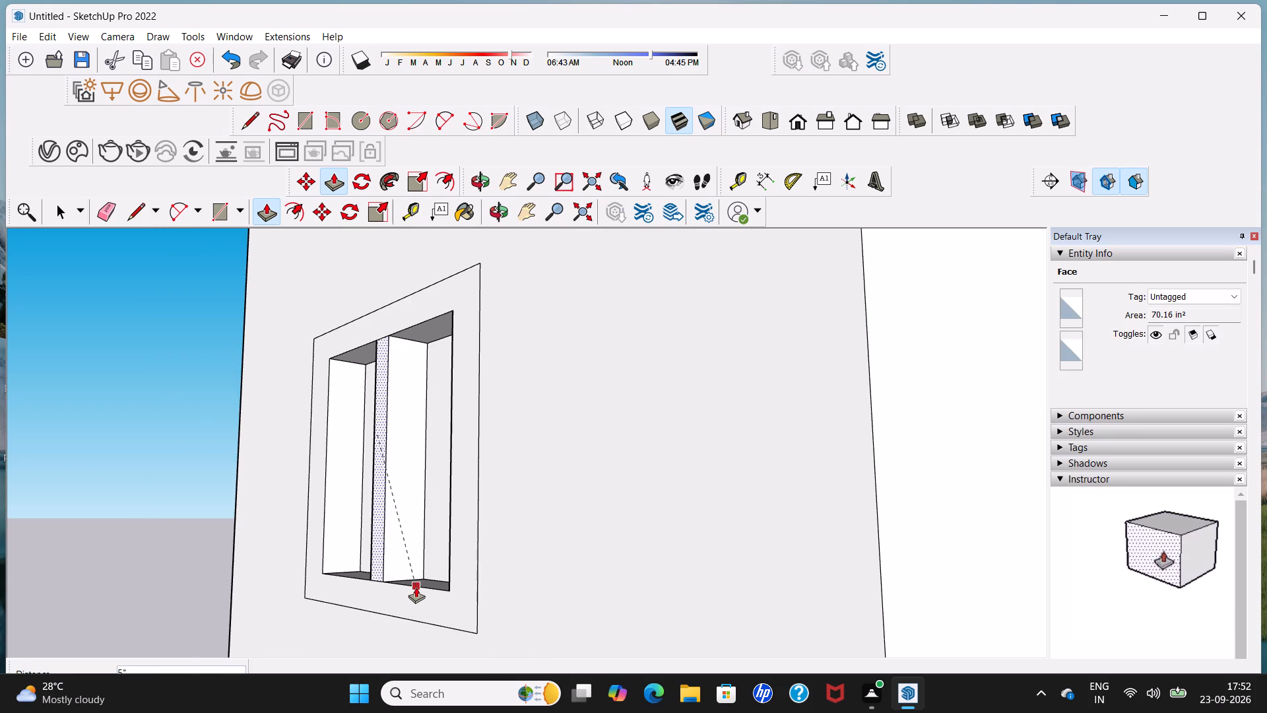
{"action": "left_click", "coordinate": [416, 587]}
{"action": "key", "text": "space"}
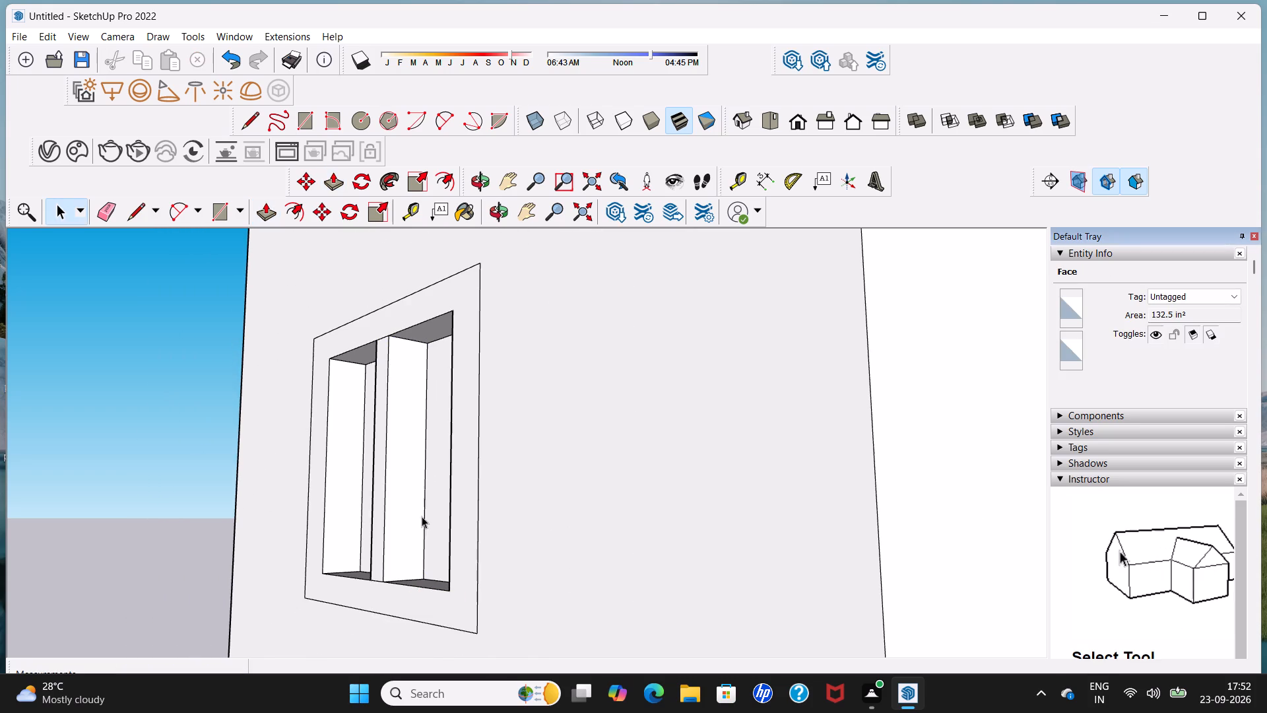
Examine the whole building from the front and from above, including the finished window and the open bay.
{"action": "middle_click_drag", "start_coordinate": [399, 518], "coordinate": [645, 505]}
{"action": "scroll", "coordinate": [575, 502], "scroll_direction": "down", "scroll_amount": 10}
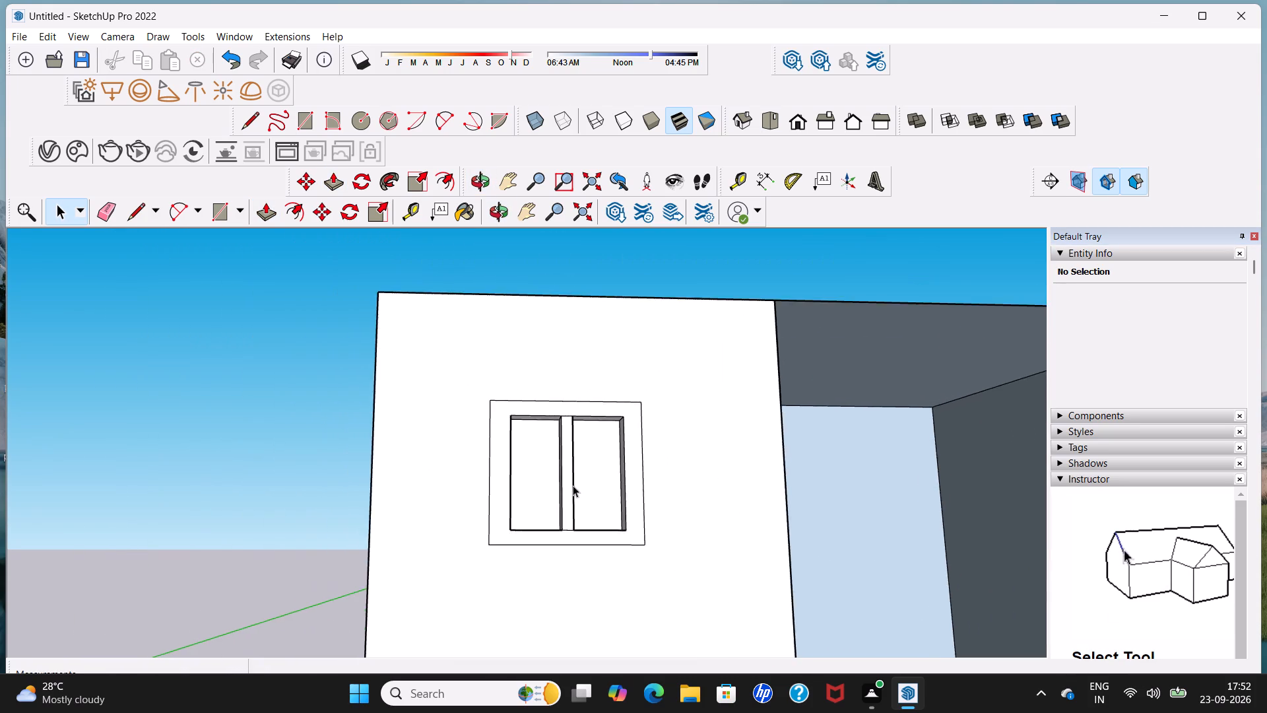
{"action": "scroll", "coordinate": [573, 477], "scroll_direction": "down", "scroll_amount": 5}
{"action": "scroll", "coordinate": [682, 475], "scroll_direction": "down", "scroll_amount": 7}
{"action": "middle_click_drag", "start_coordinate": [690, 484], "coordinate": [675, 483]}
{"action": "scroll", "coordinate": [687, 484], "scroll_direction": "down", "scroll_amount": 1}
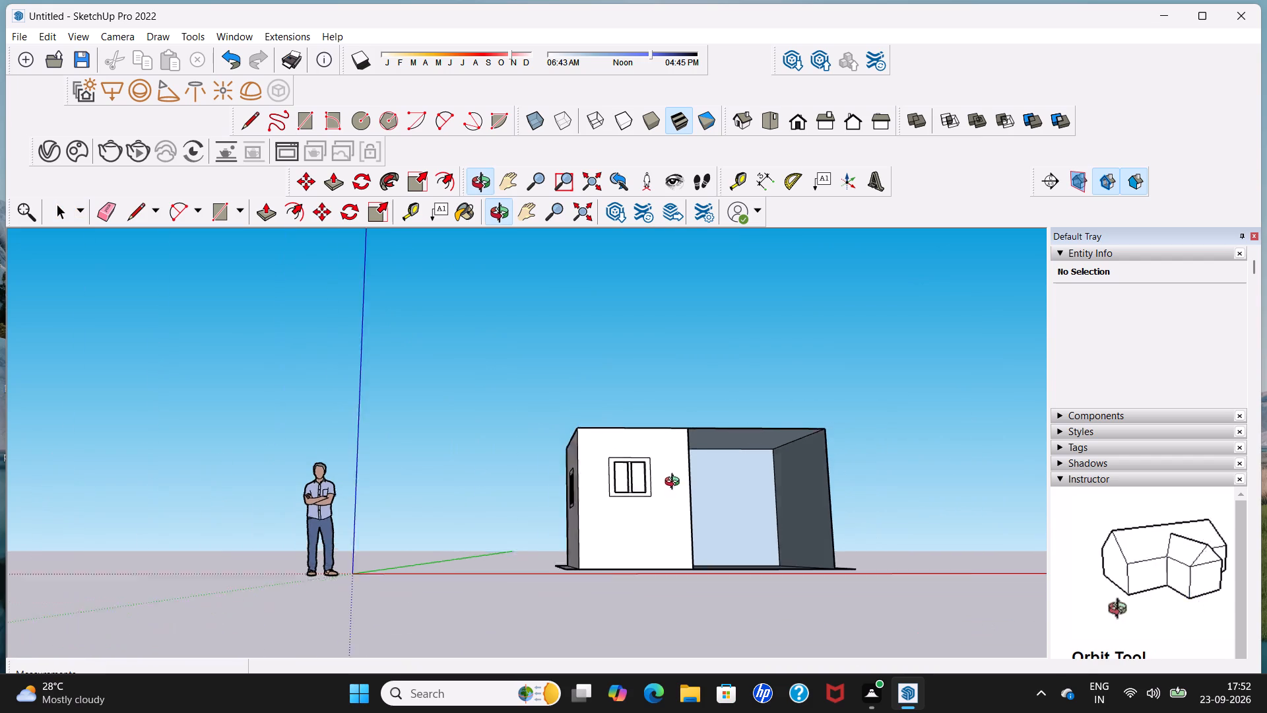
{"action": "middle_click_drag", "start_coordinate": [675, 483], "coordinate": [558, 495]}
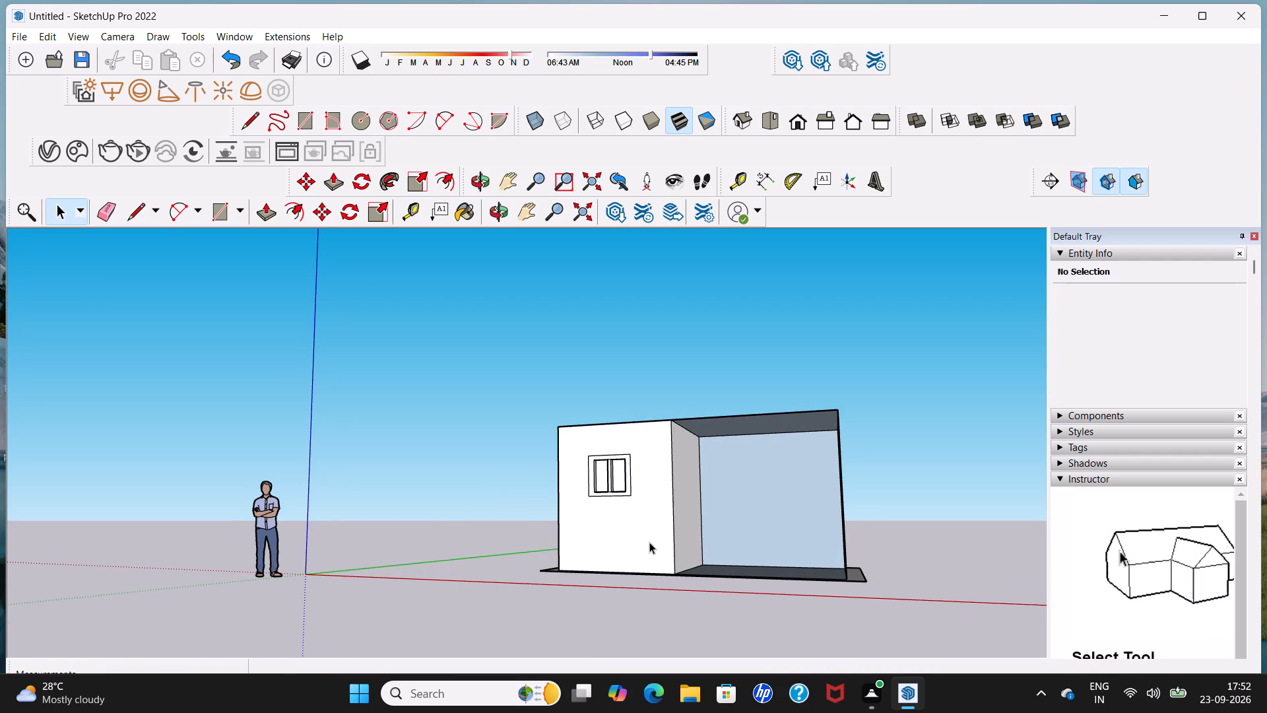
{"action": "middle_click_drag", "start_coordinate": [649, 543], "coordinate": [666, 603]}
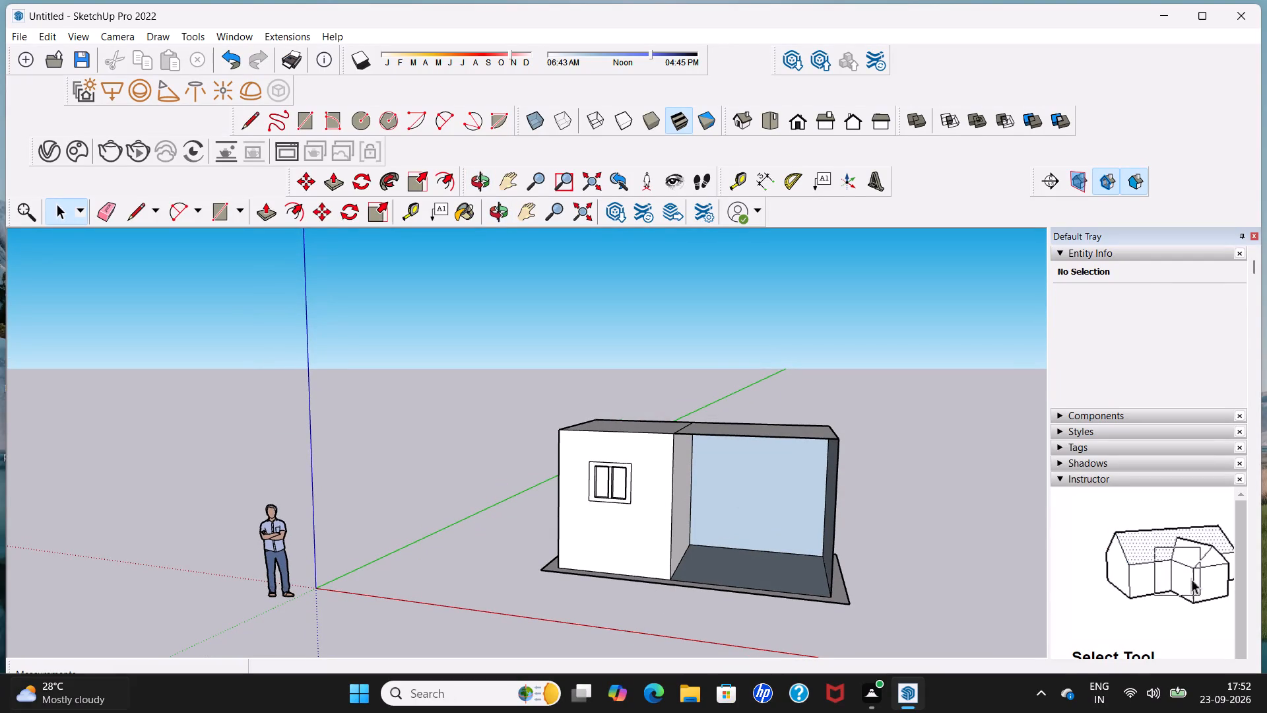
{"action": "scroll", "coordinate": [93, 647], "scroll_direction": "up", "scroll_amount": 1}
{"action": "scroll", "coordinate": [797, 446], "scroll_direction": "down", "scroll_amount": 3}
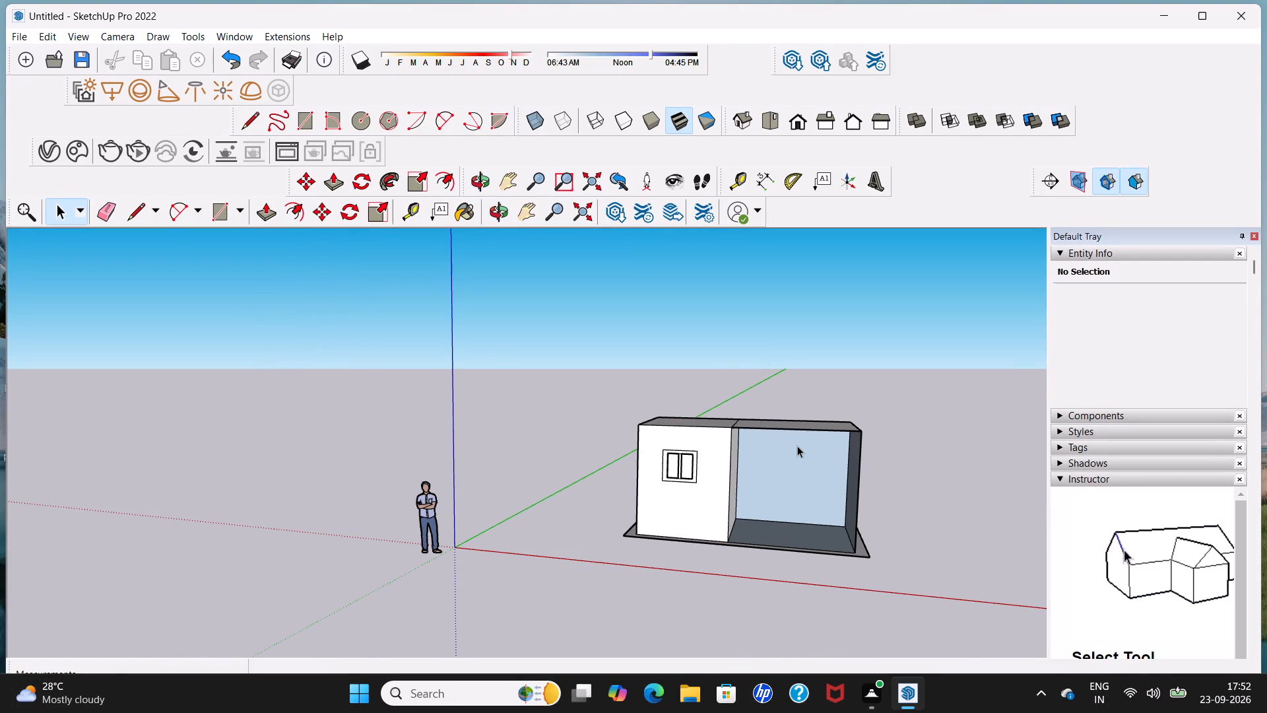
{"action": "middle_click_drag", "start_coordinate": [797, 471], "coordinate": [785, 436]}
{"action": "scroll", "coordinate": [785, 436], "scroll_direction": "up", "scroll_amount": 4}
{"action": "middle_click_drag", "start_coordinate": [784, 468], "coordinate": [800, 473]}
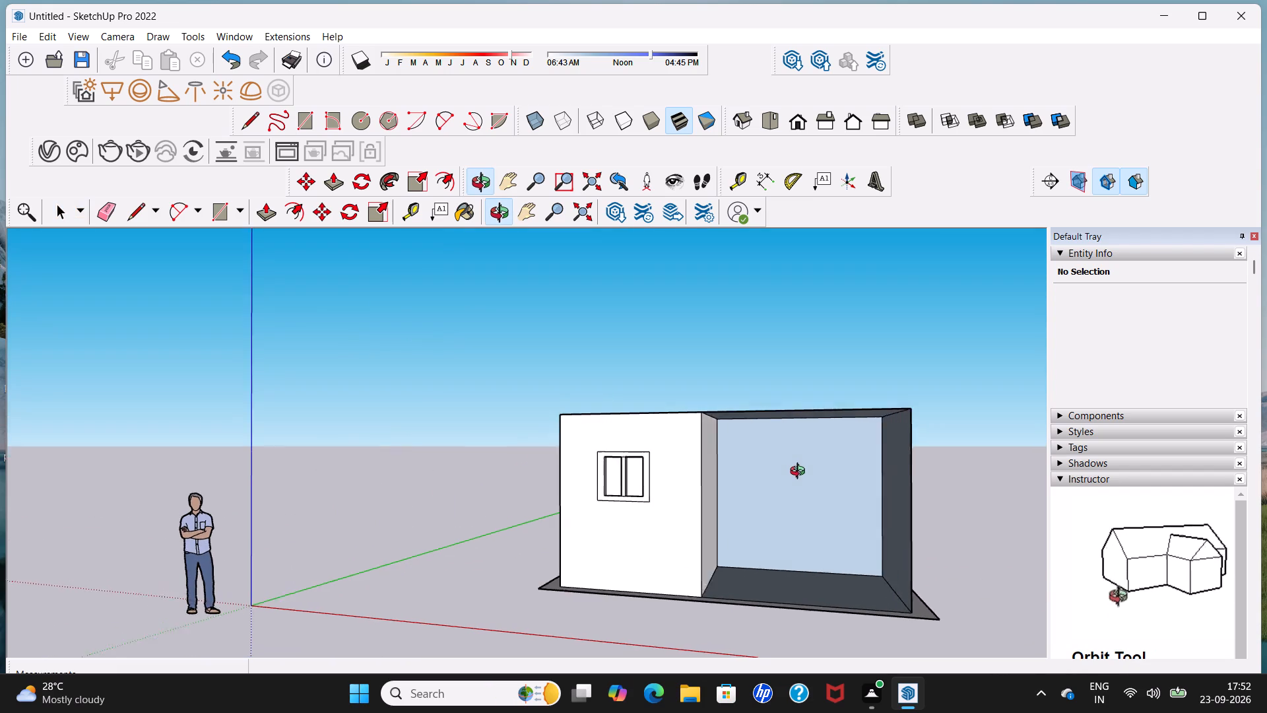
{"action": "middle_click_drag", "start_coordinate": [800, 473], "coordinate": [849, 444]}
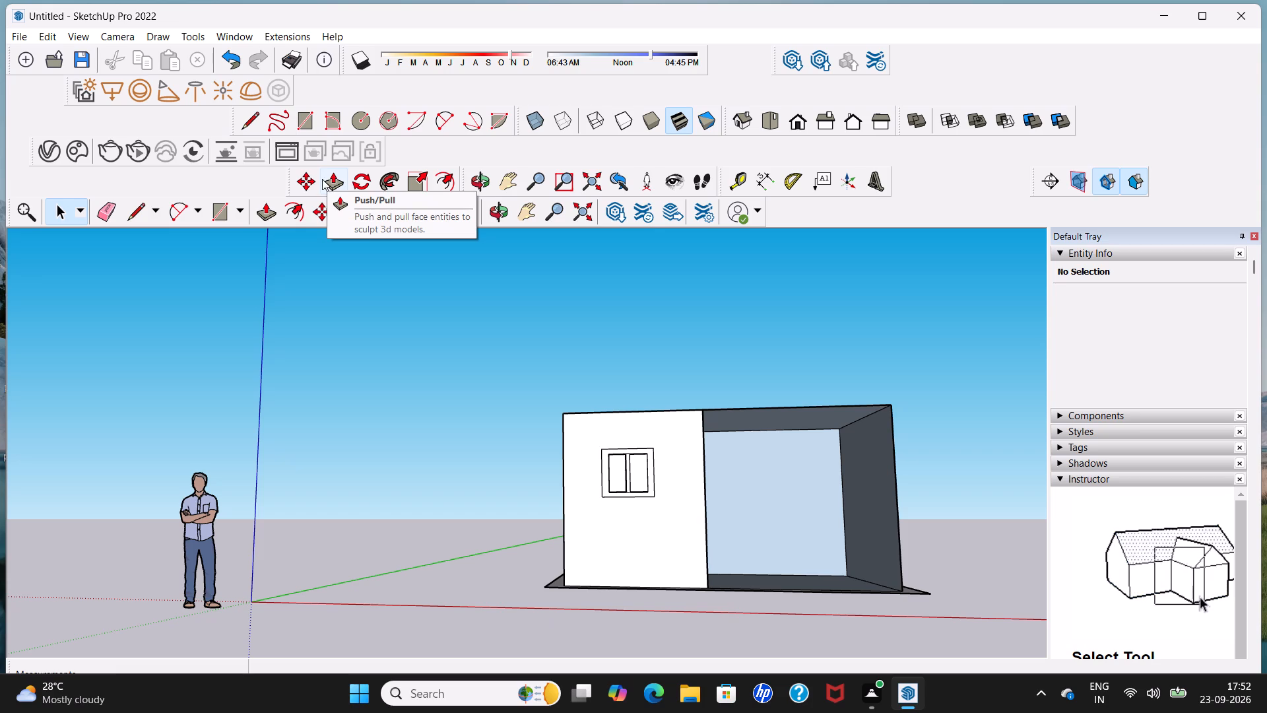
Draw a 3' by 7' door rectangle on the open bay's back wall, starting from the wall's bottom edge.
{"action": "left_click", "coordinate": [303, 126]}
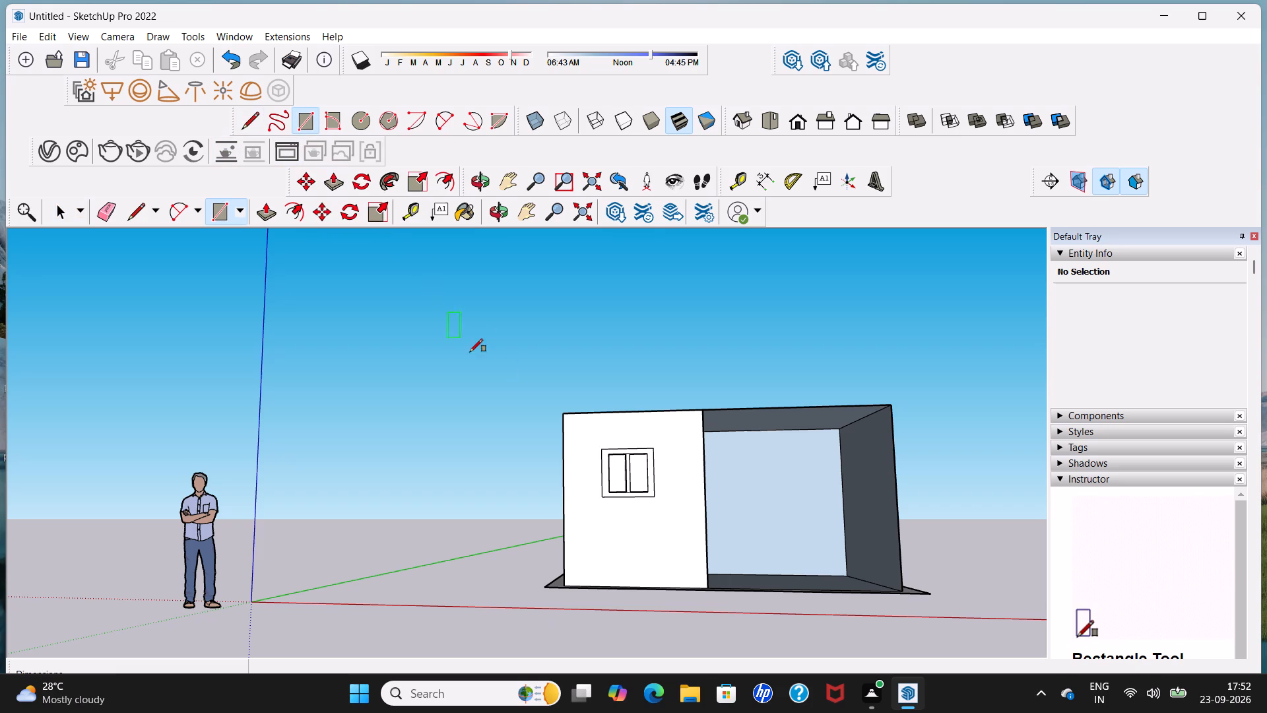
{"action": "scroll", "coordinate": [775, 556], "scroll_direction": "up", "scroll_amount": 6}
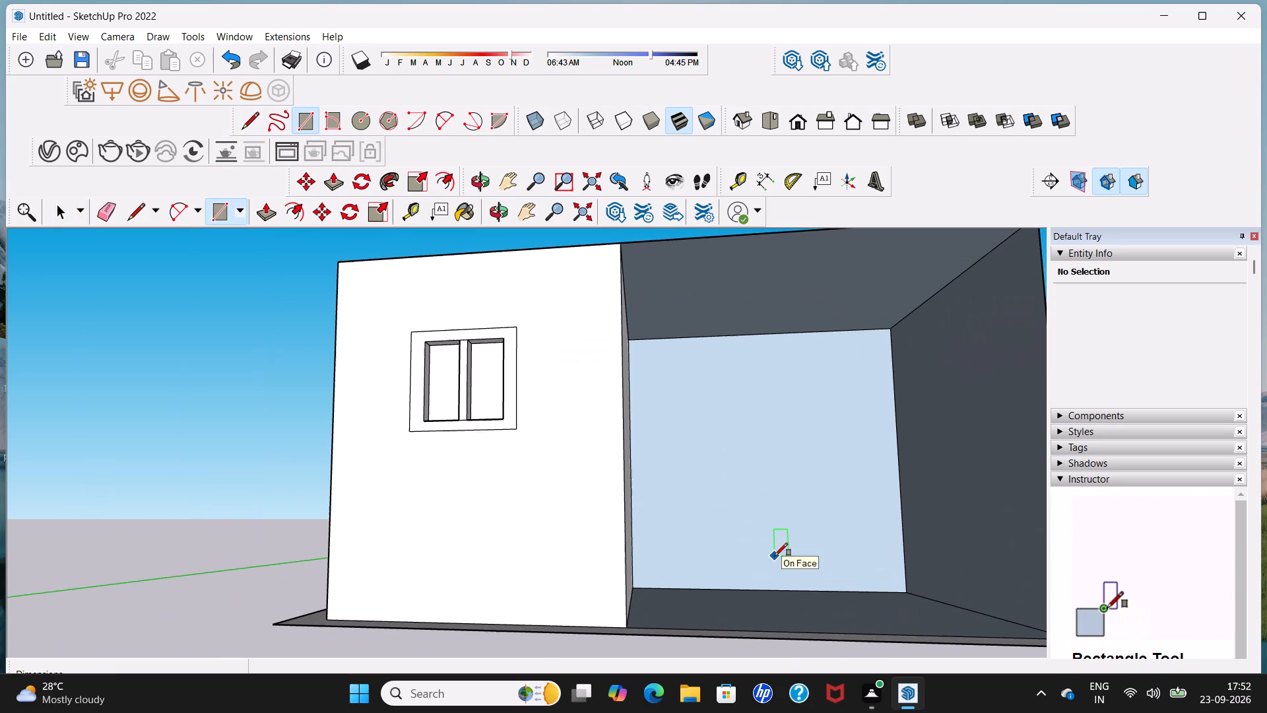
{"action": "left_click", "coordinate": [751, 586]}
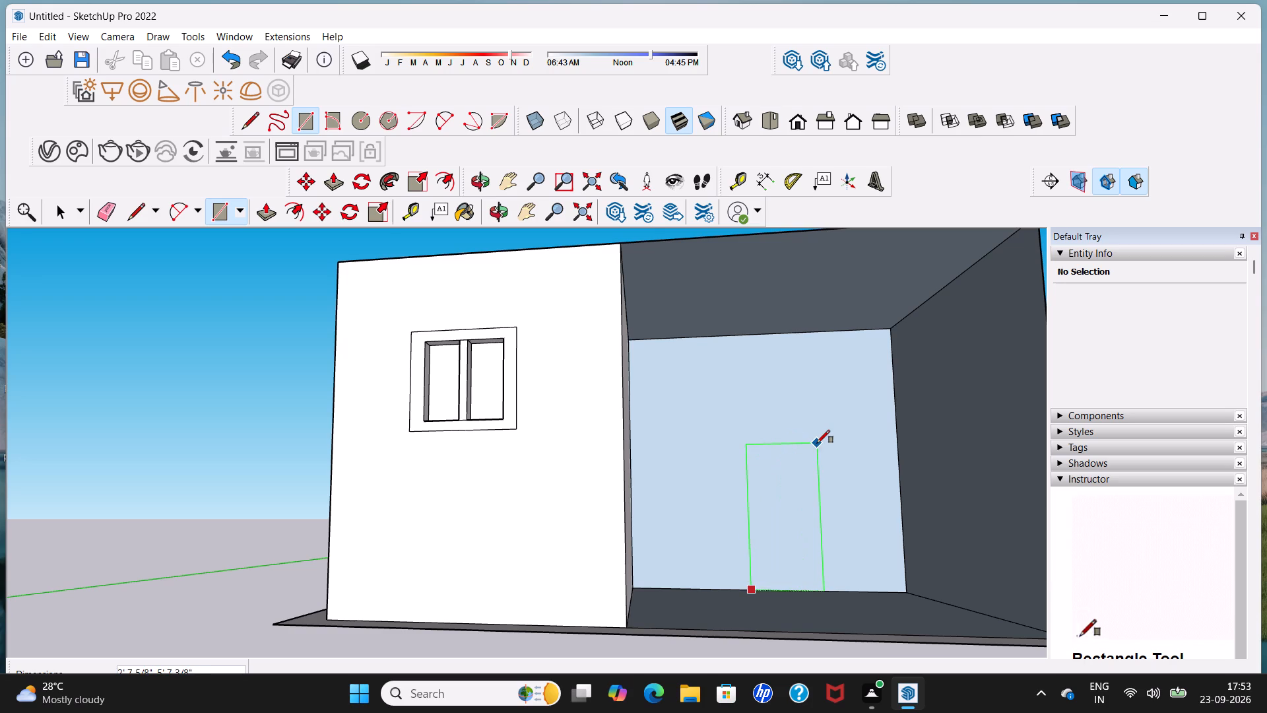
{"action": "key", "text": "3"}
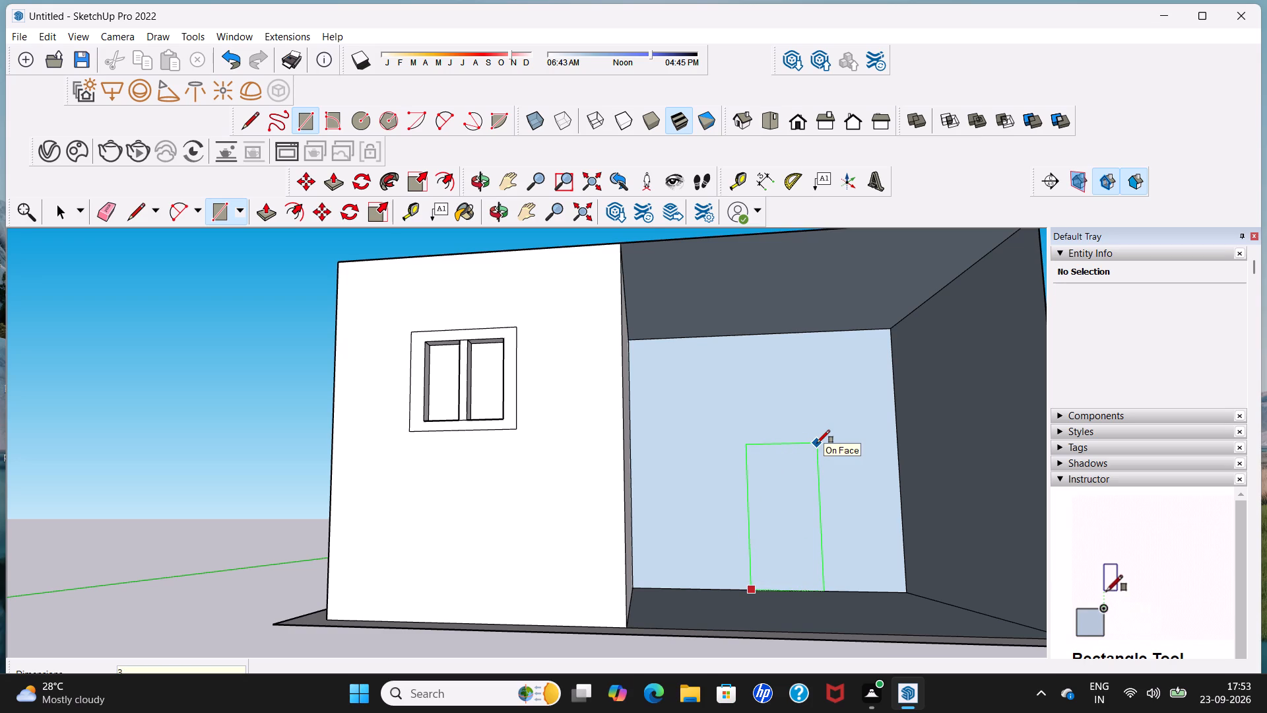
{"action": "key", "text": "apostrophe"}
{"action": "key", "text": "comma"}
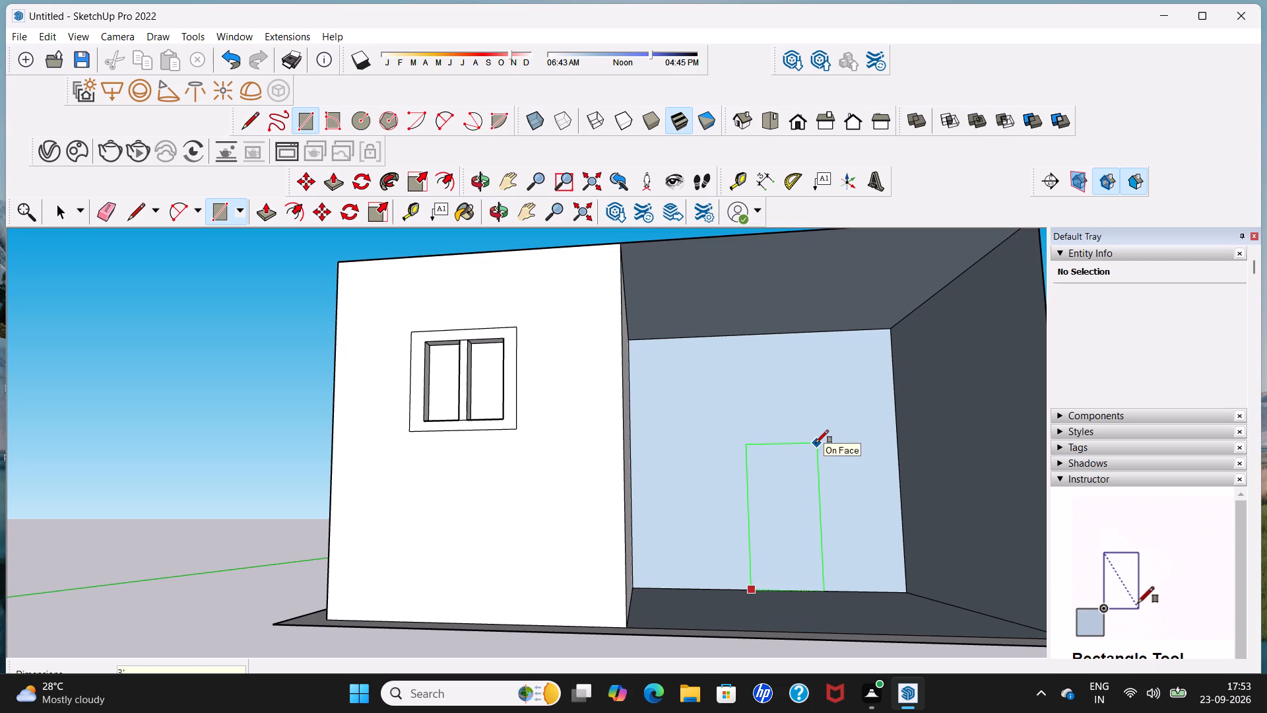
{"action": "type", "text": "7'"}
{"action": "key", "text": "Return"}
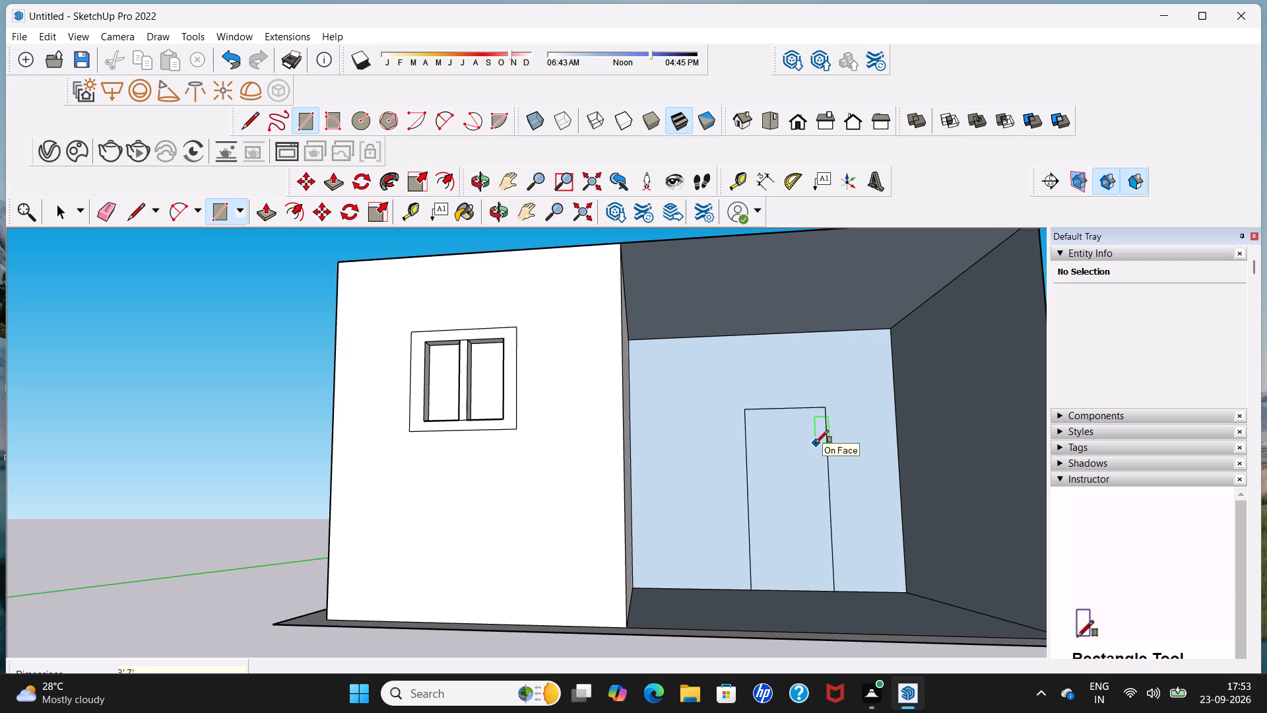
{"action": "key", "text": "space"}
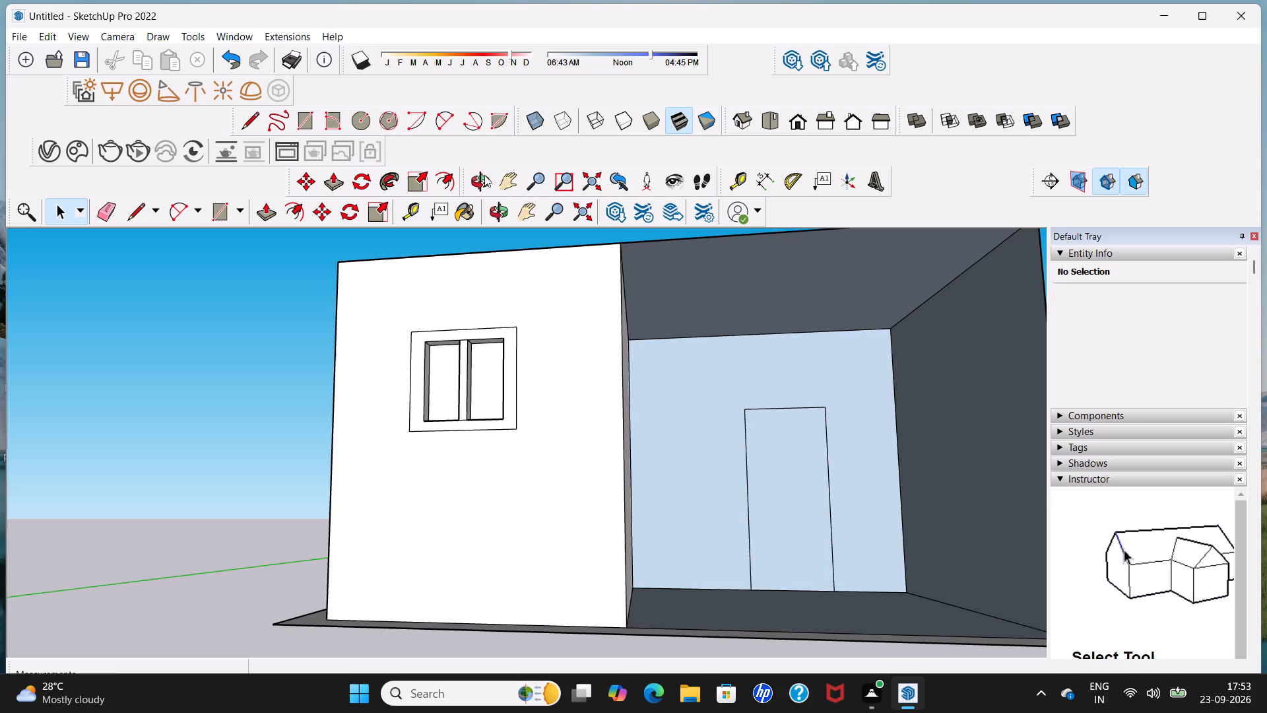
Offset the door rectangle's outline outward about 4 1/16" to form the door frame border.
{"action": "left_click", "coordinate": [449, 174]}
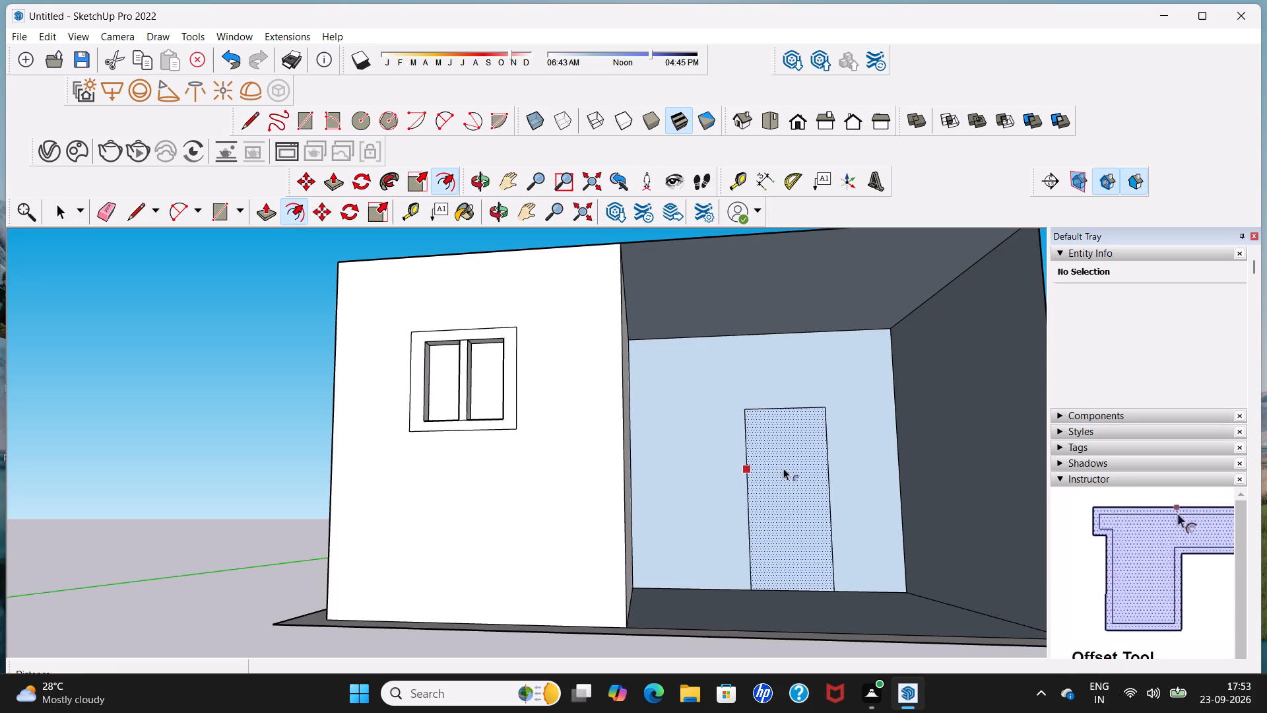
{"action": "left_click", "coordinate": [787, 465]}
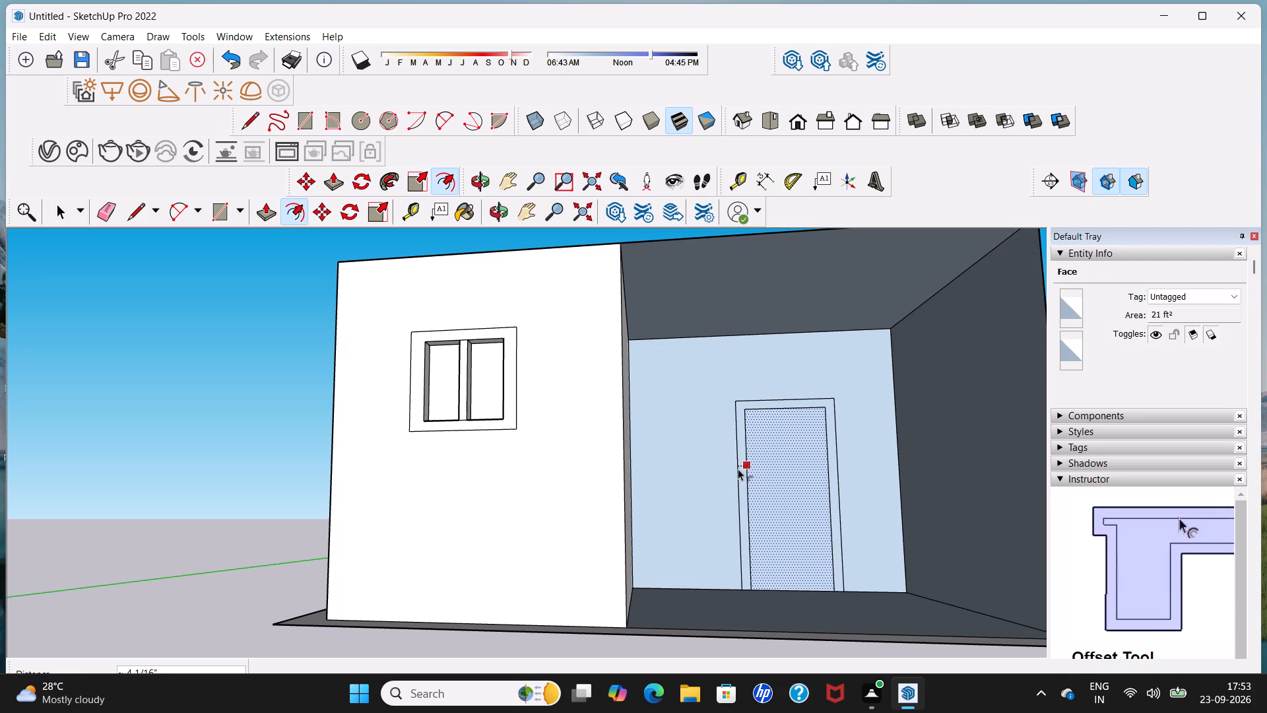
{"action": "left_click", "coordinate": [738, 469]}
{"action": "key", "text": "space"}
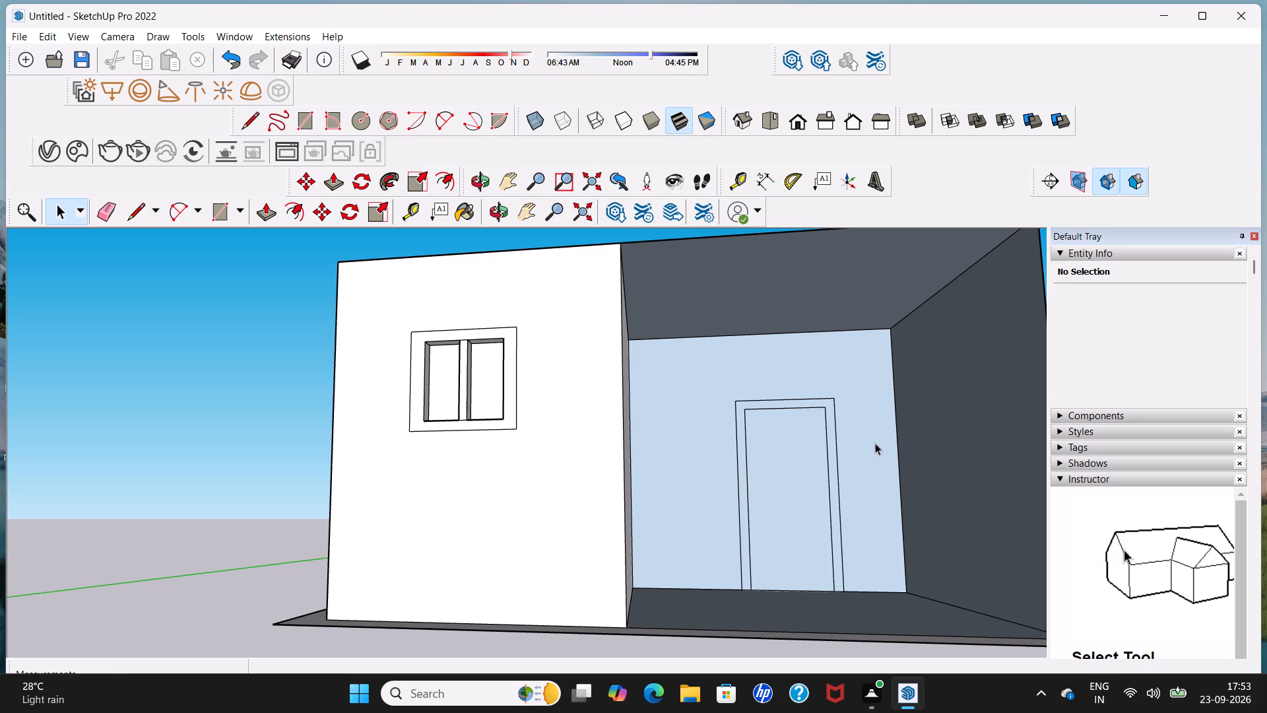
Pull the door frame border on the open bay's back wall outward about 6 1/16".
{"action": "middle_click_drag", "start_coordinate": [875, 443], "coordinate": [731, 461]}
{"action": "scroll", "coordinate": [760, 431], "scroll_direction": "up", "scroll_amount": 2}
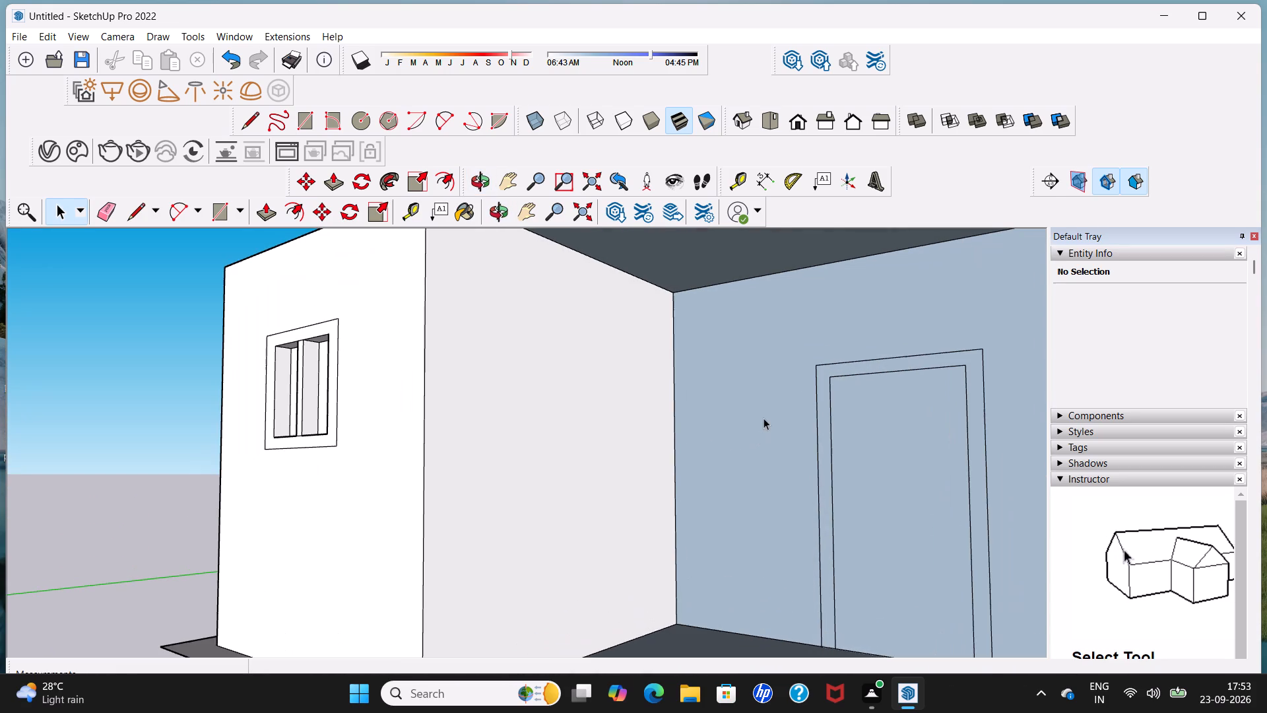
{"action": "left_click_drag", "start_coordinate": [333, 184], "coordinate": [333, 194]}
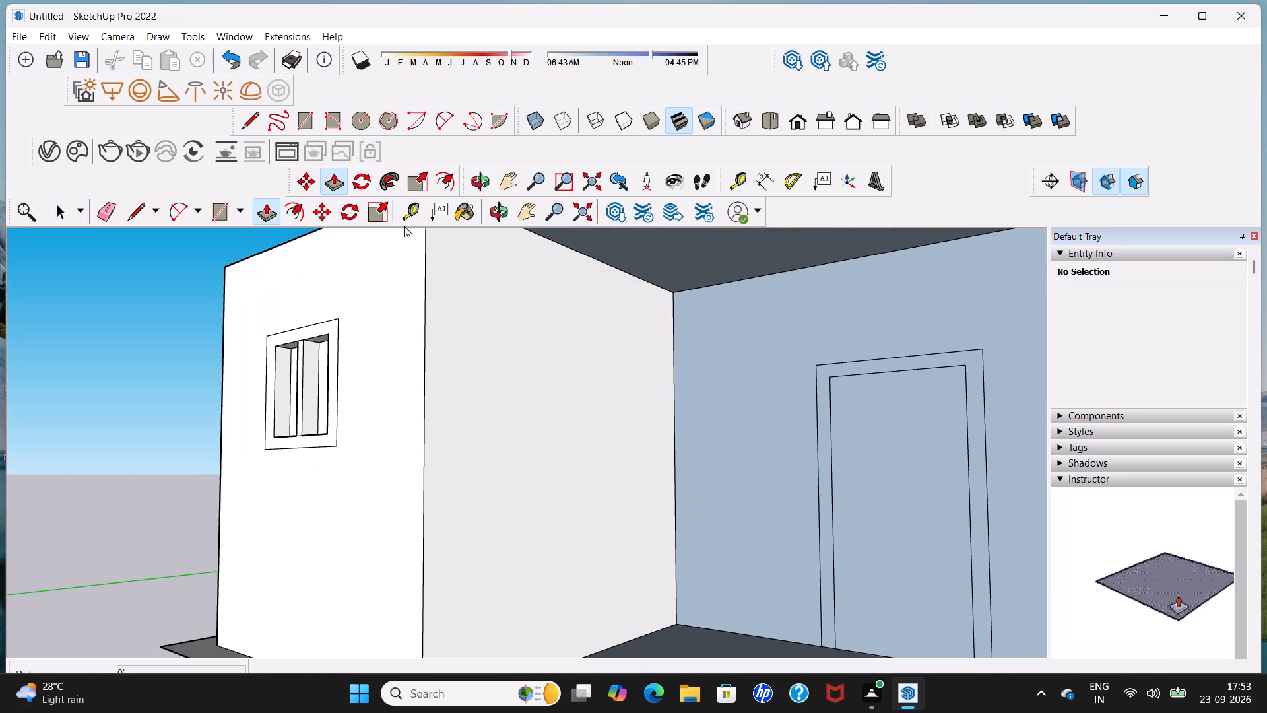
{"action": "scroll", "coordinate": [768, 358], "scroll_direction": "up", "scroll_amount": 2}
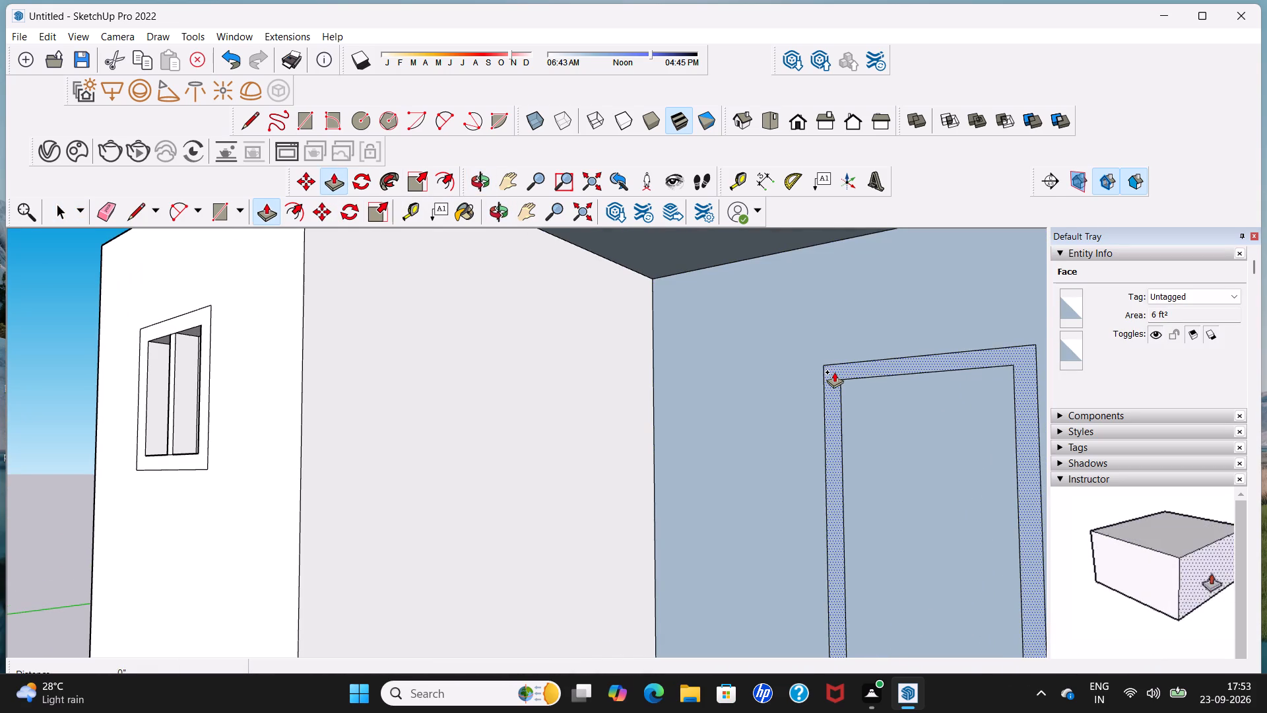
{"action": "left_click", "coordinate": [834, 372]}
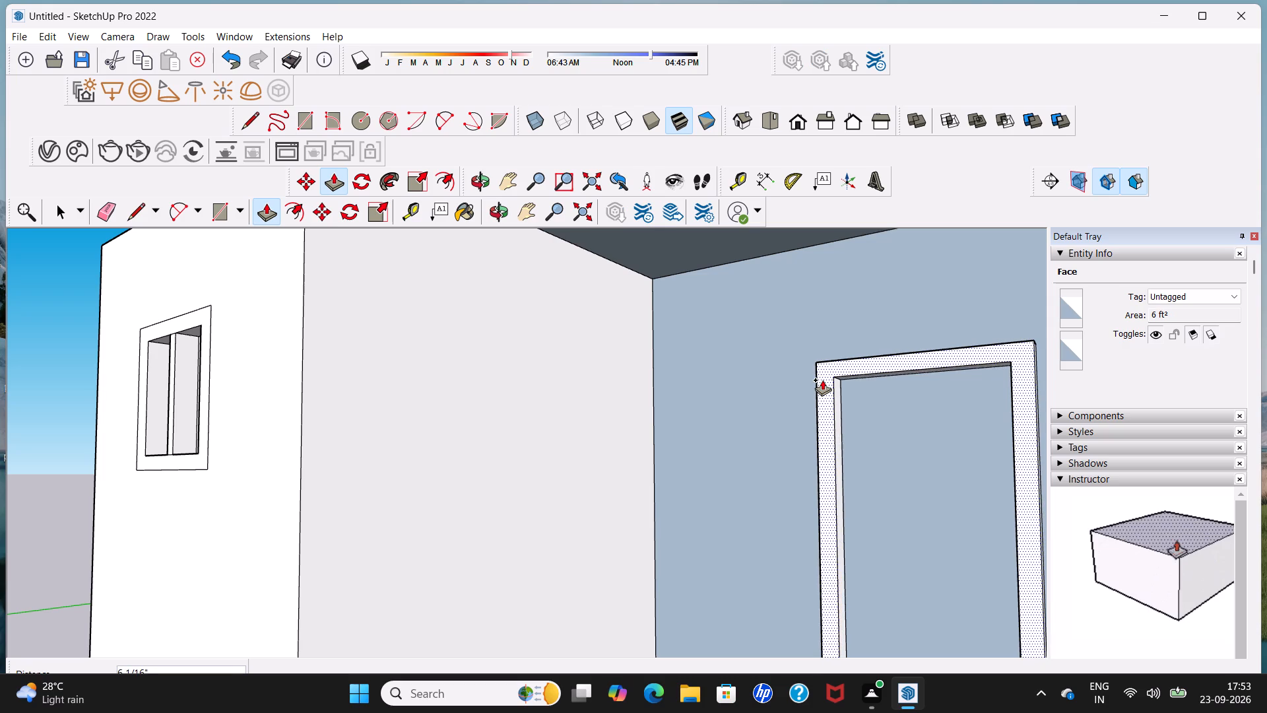
{"action": "left_click", "coordinate": [822, 380]}
{"action": "key", "text": "space"}
Examine the whole building from the front and from above, including the raised door frame in the open bay.
{"action": "scroll", "coordinate": [822, 375], "scroll_direction": "down", "scroll_amount": 5}
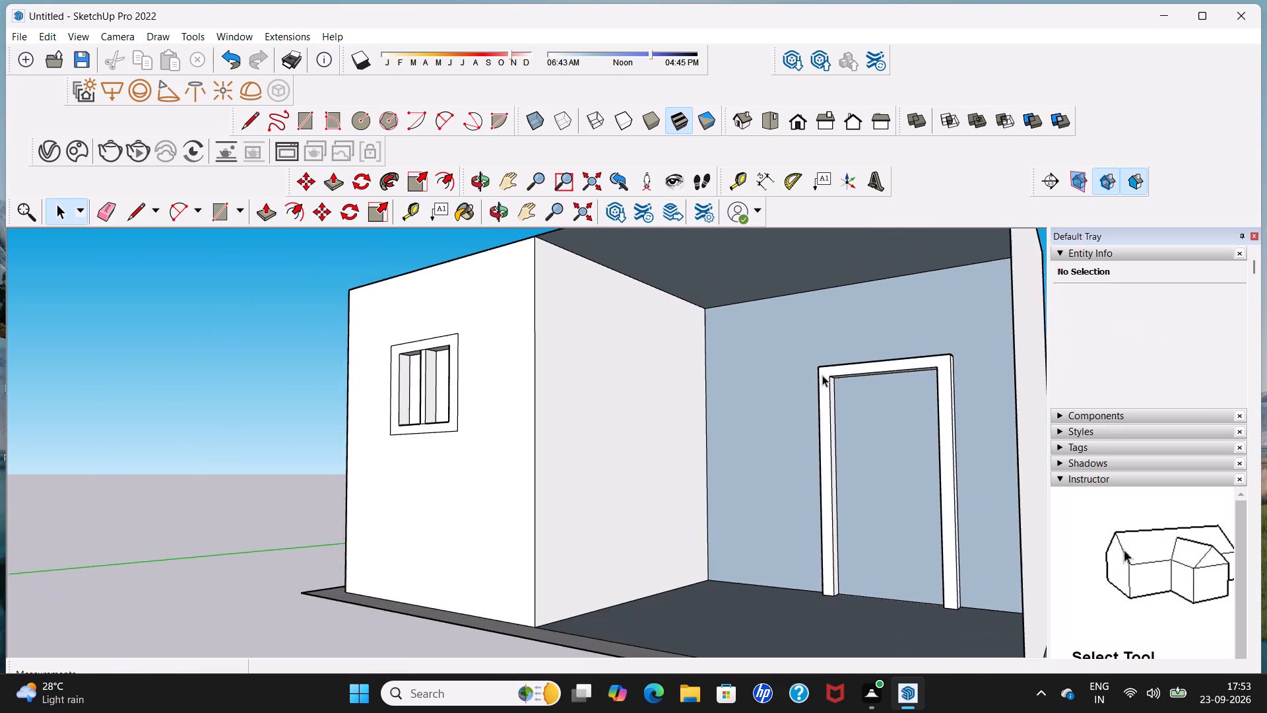
{"action": "scroll", "coordinate": [822, 372], "scroll_direction": "down", "scroll_amount": 5}
{"action": "middle_click_drag", "start_coordinate": [822, 375], "coordinate": [901, 391]}
{"action": "scroll", "coordinate": [890, 386], "scroll_direction": "up", "scroll_amount": 2}
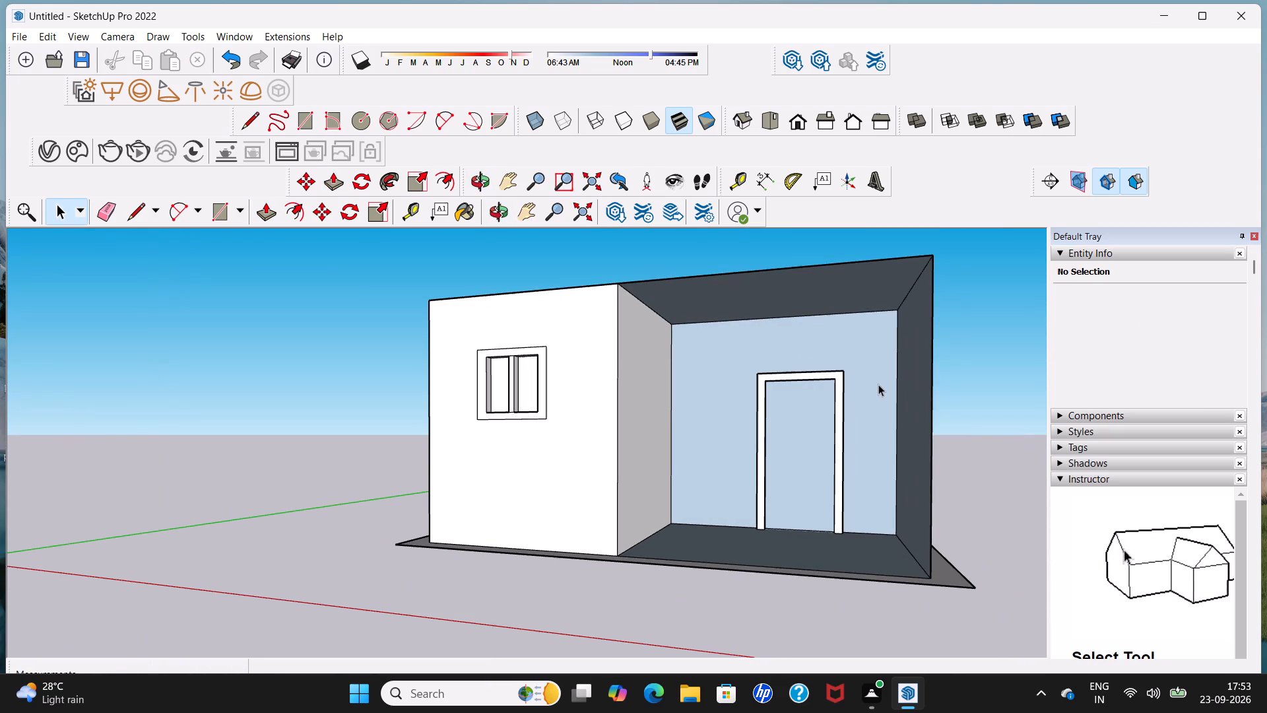
{"action": "scroll", "coordinate": [875, 379], "scroll_direction": "down", "scroll_amount": 5}
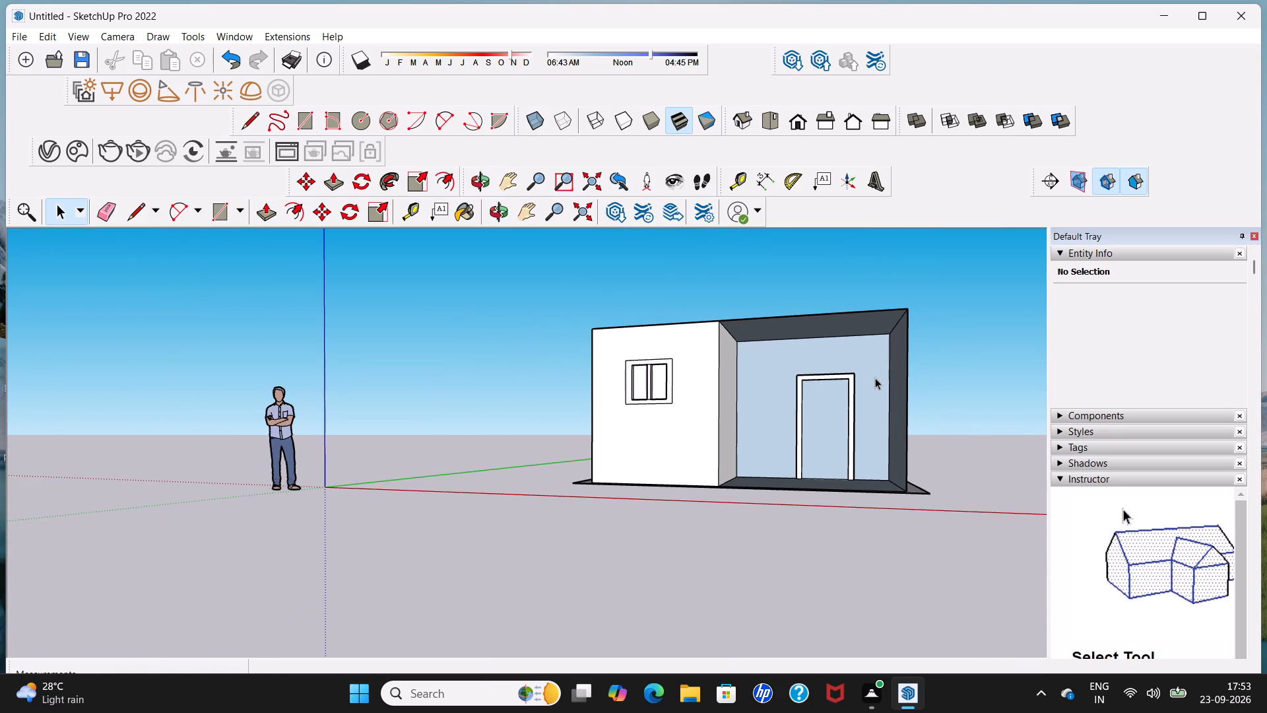
{"action": "middle_click_drag", "start_coordinate": [842, 399], "coordinate": [841, 482]}
{"action": "scroll", "coordinate": [841, 423], "scroll_direction": "down", "scroll_amount": 1}
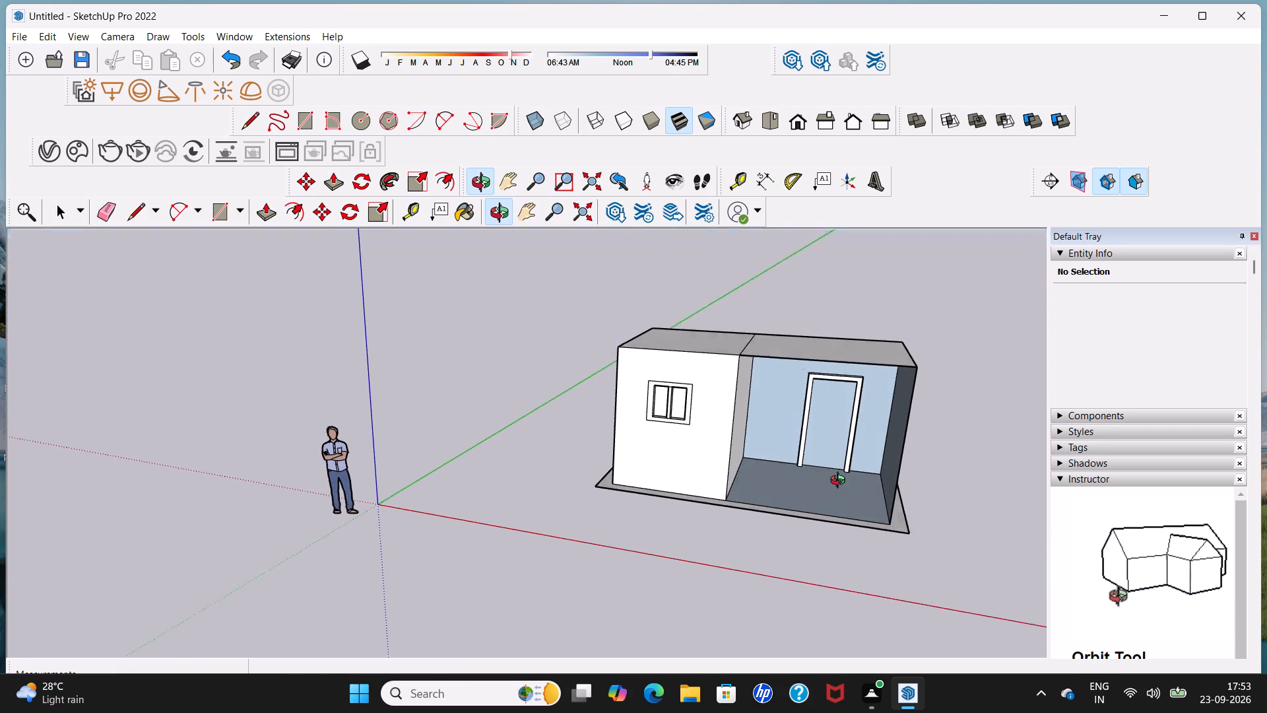
{"action": "middle_click_drag", "start_coordinate": [841, 482], "coordinate": [843, 497]}
{"action": "scroll", "coordinate": [792, 433], "scroll_direction": "down", "scroll_amount": 3}
{"action": "middle_click_drag", "start_coordinate": [761, 438], "coordinate": [829, 442]}
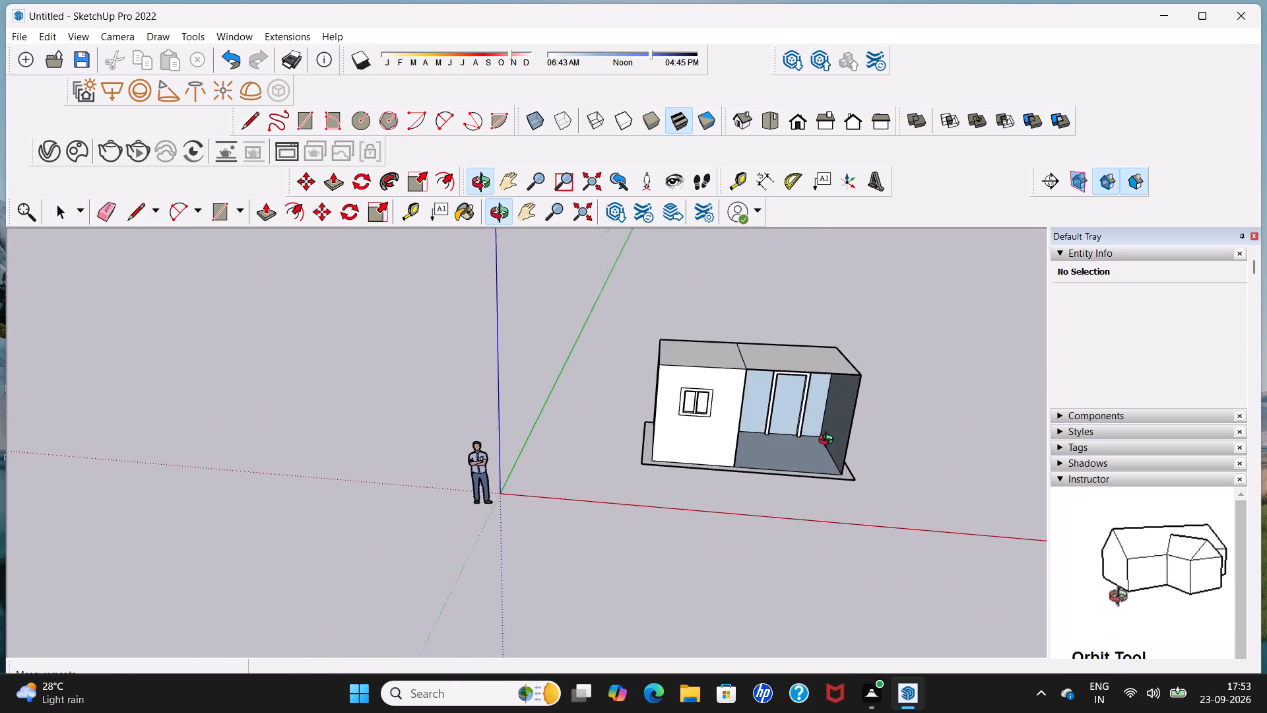
{"action": "middle_click_drag", "start_coordinate": [829, 442], "coordinate": [839, 434]}
{"action": "scroll", "coordinate": [845, 410], "scroll_direction": "down", "scroll_amount": 2}
{"action": "middle_click_drag", "start_coordinate": [833, 427], "coordinate": [751, 376]}
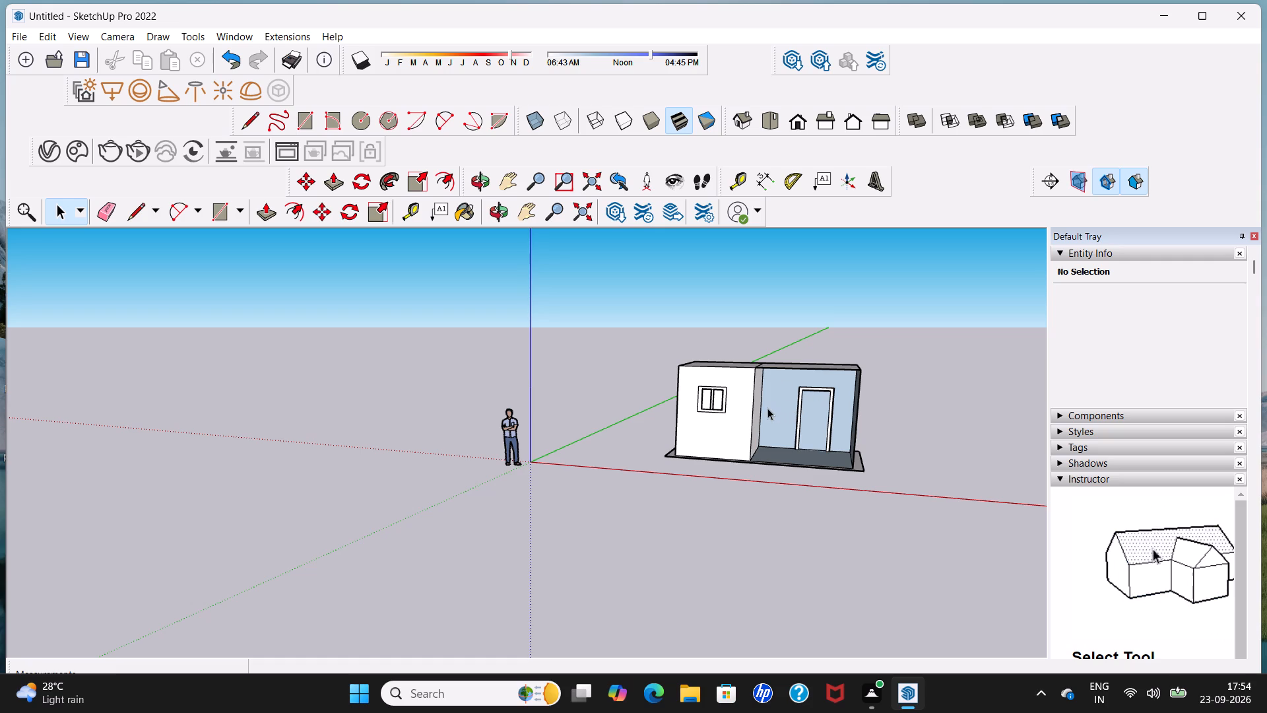
Pull the roof face above the open bay up 10' to form an upper storey.
{"action": "middle_click_drag", "start_coordinate": [767, 393], "coordinate": [689, 471]}
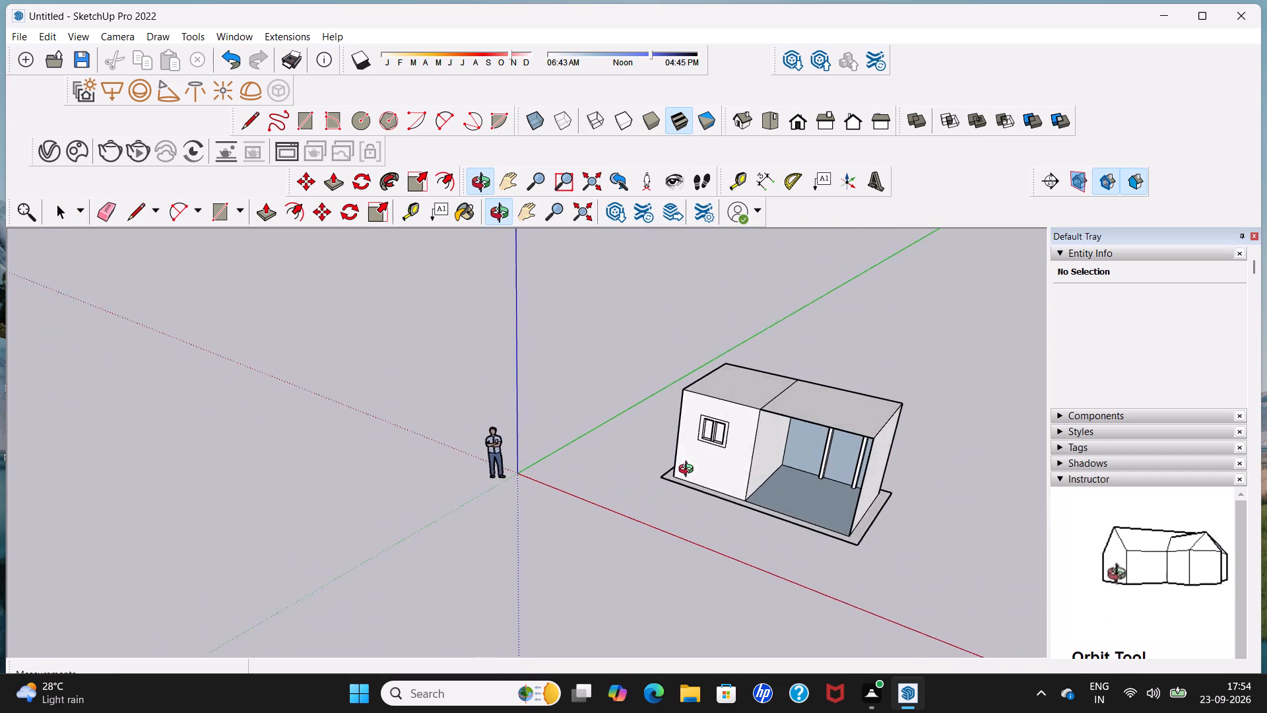
{"action": "middle_click_drag", "start_coordinate": [689, 471], "coordinate": [653, 456]}
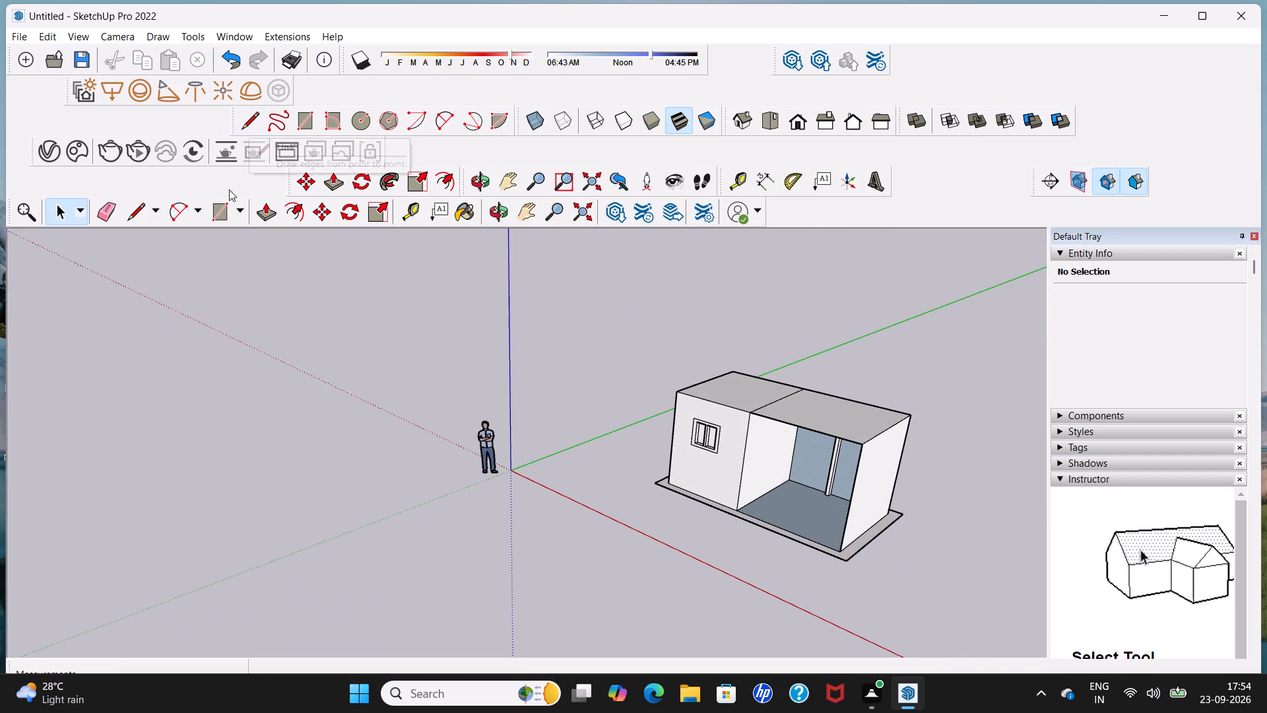
{"action": "left_click", "coordinate": [261, 213]}
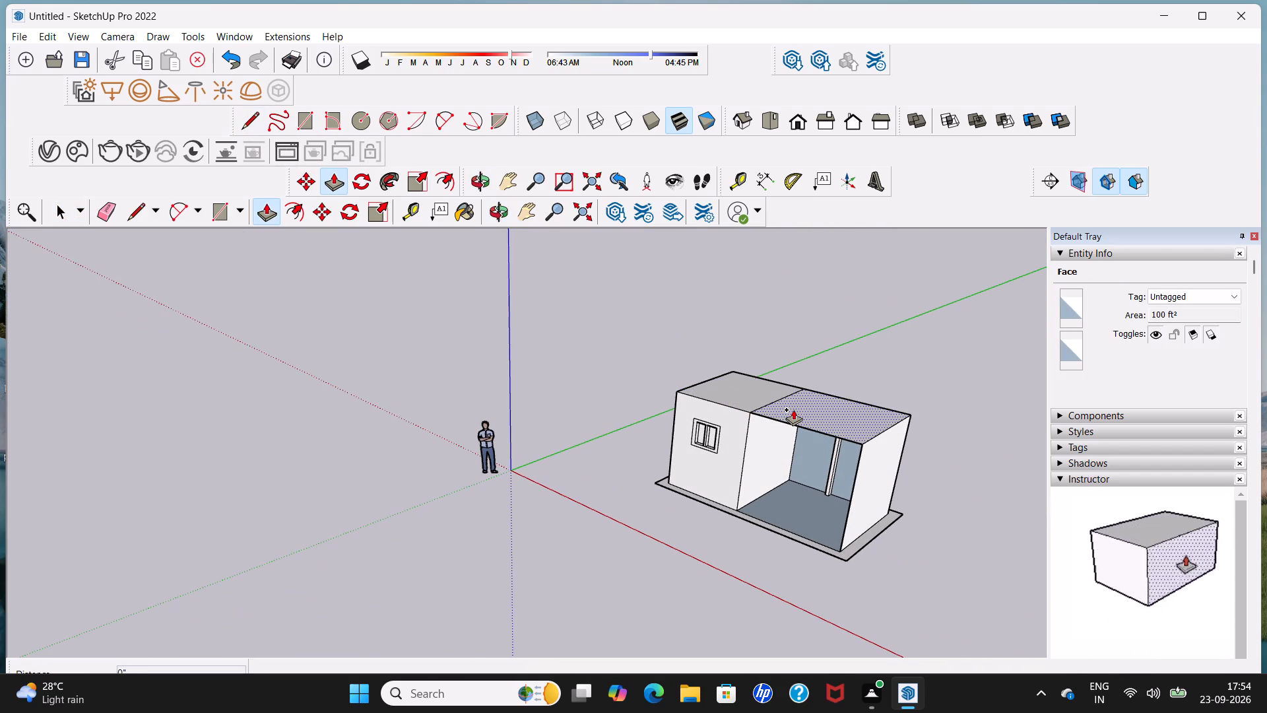
{"action": "left_click", "coordinate": [793, 409]}
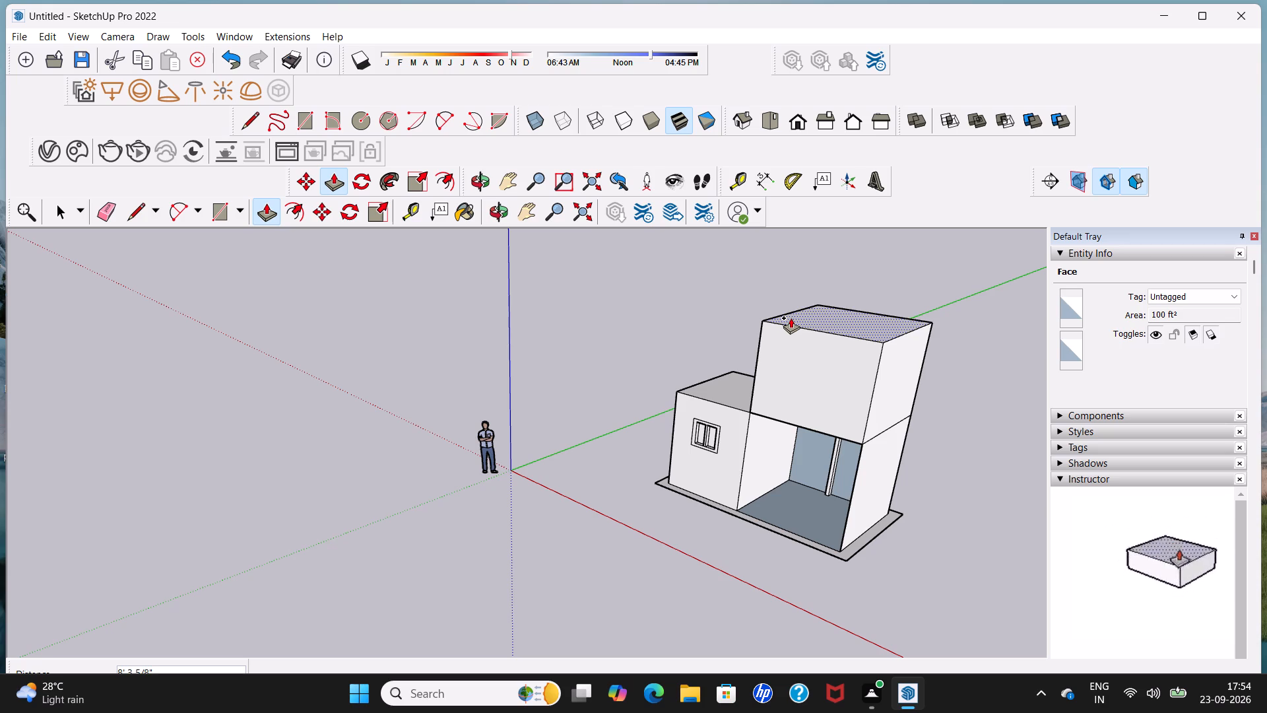
{"action": "type", "text": "10'"}
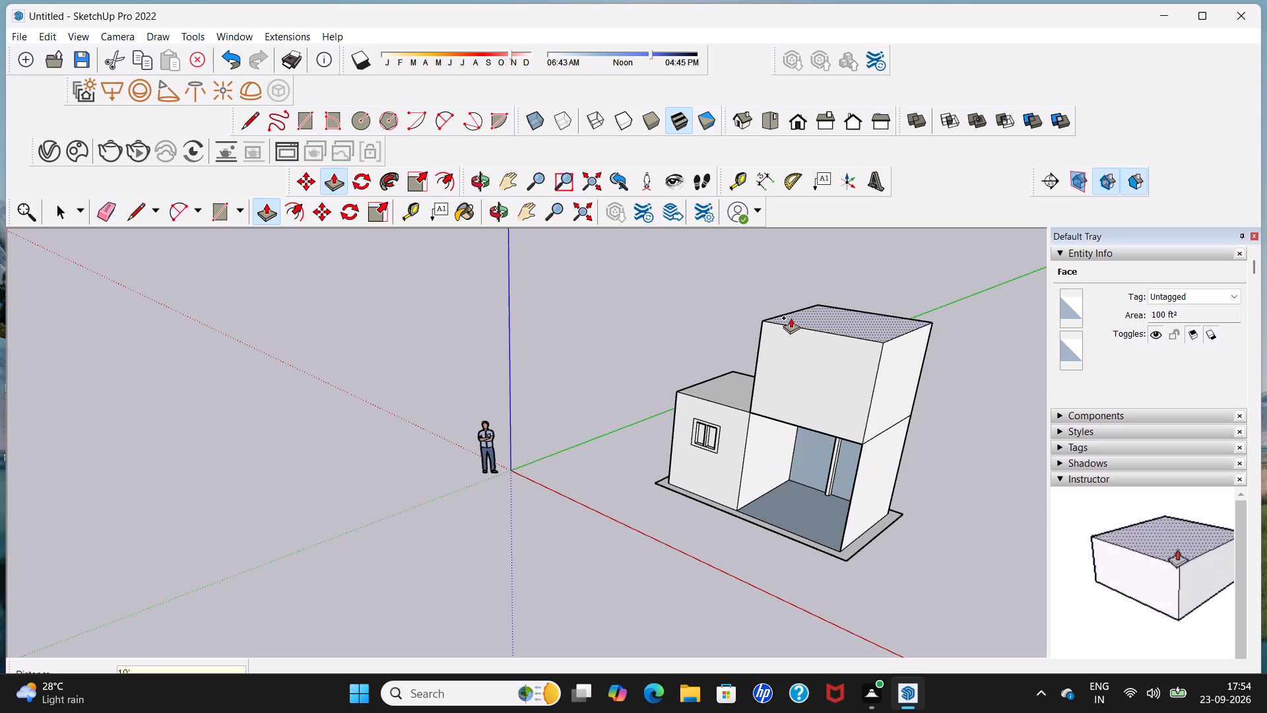
{"action": "key", "text": "Return"}
Pull the roof face above the enclosed room up 10', level with the top of the upper storey over the bay.
{"action": "scroll", "coordinate": [736, 357], "scroll_direction": "down", "scroll_amount": 1}
{"action": "middle_click_drag", "start_coordinate": [730, 359], "coordinate": [777, 388]}
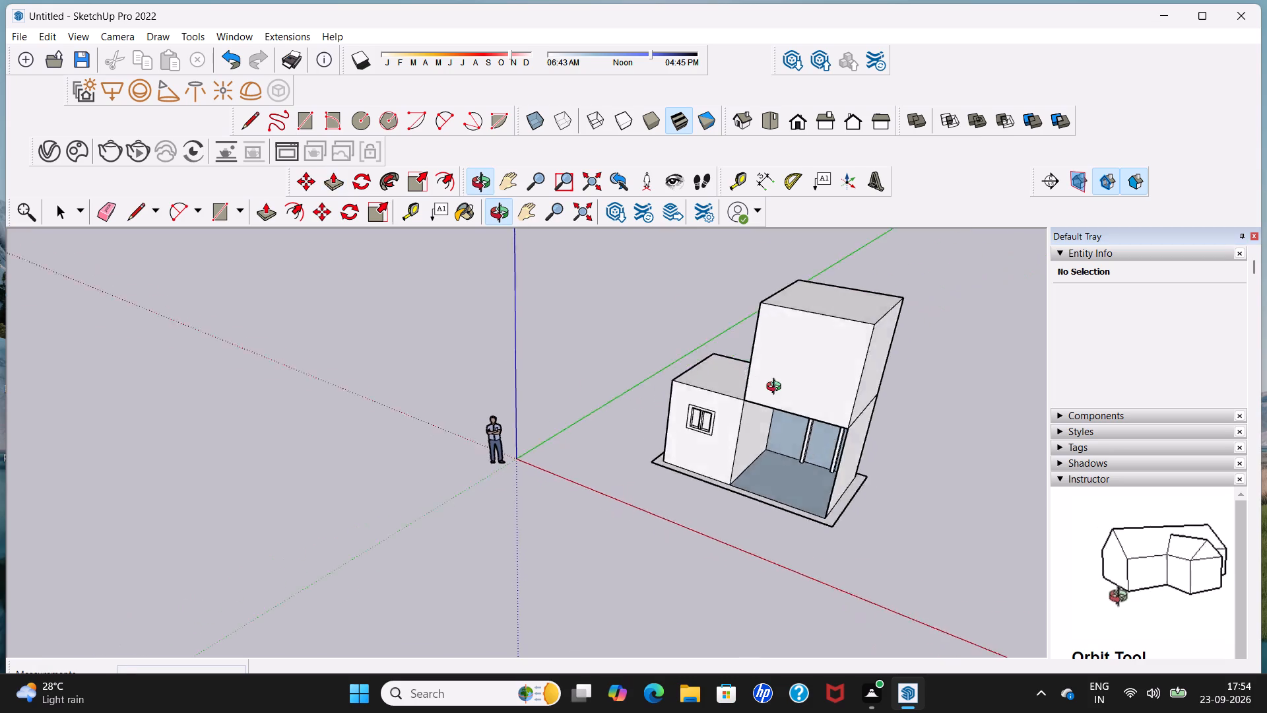
{"action": "middle_click_drag", "start_coordinate": [777, 388], "coordinate": [888, 402]}
{"action": "left_click", "coordinate": [694, 345]}
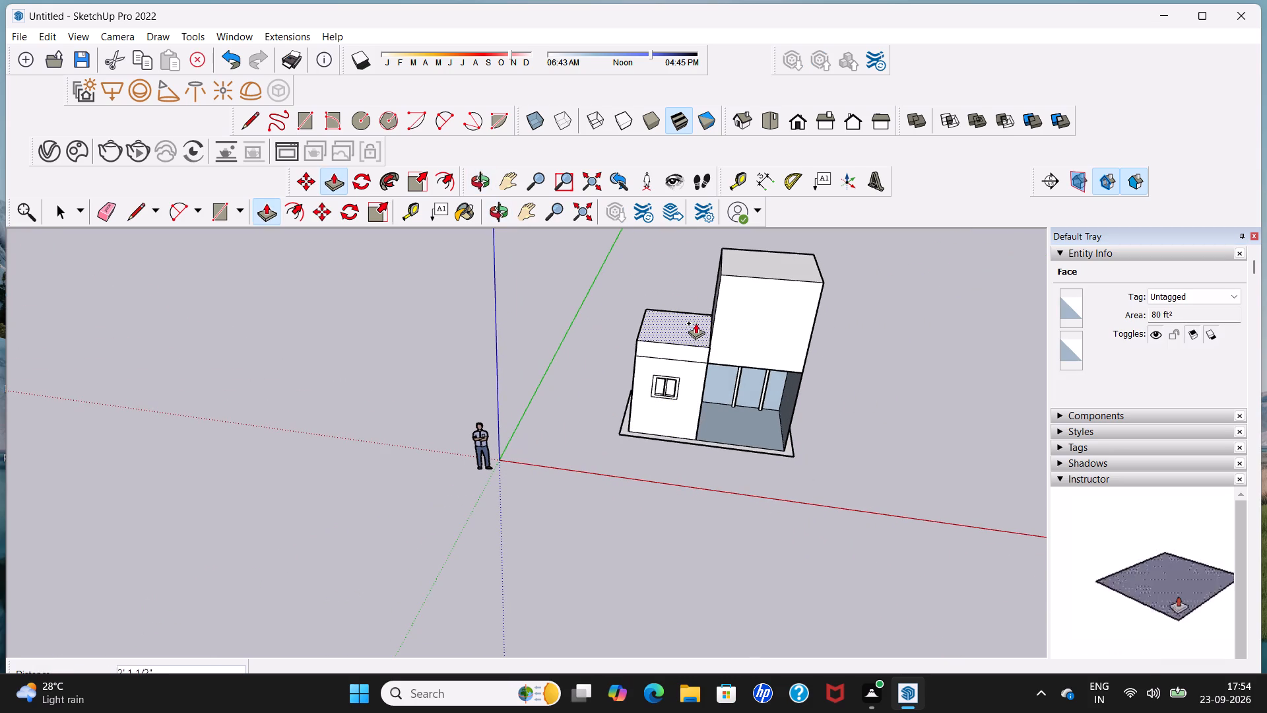
{"action": "scroll", "coordinate": [728, 275], "scroll_direction": "up", "scroll_amount": 2}
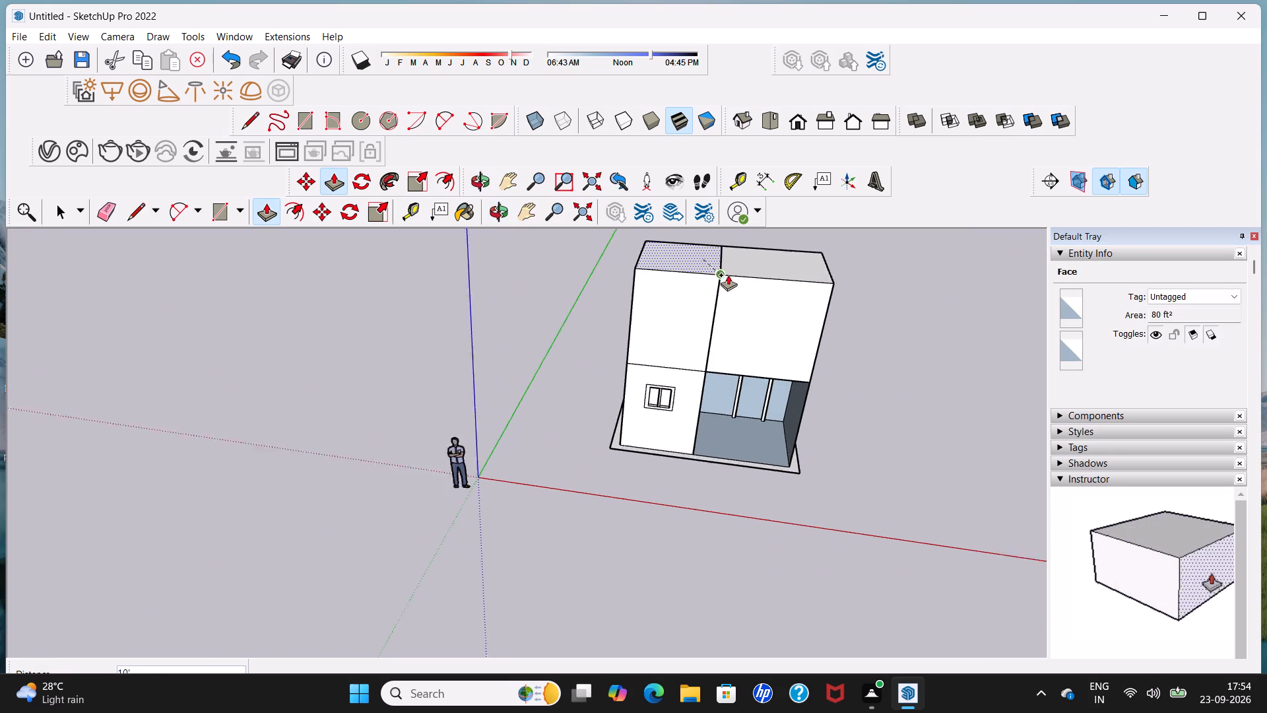
{"action": "scroll", "coordinate": [728, 275], "scroll_direction": "up", "scroll_amount": 3}
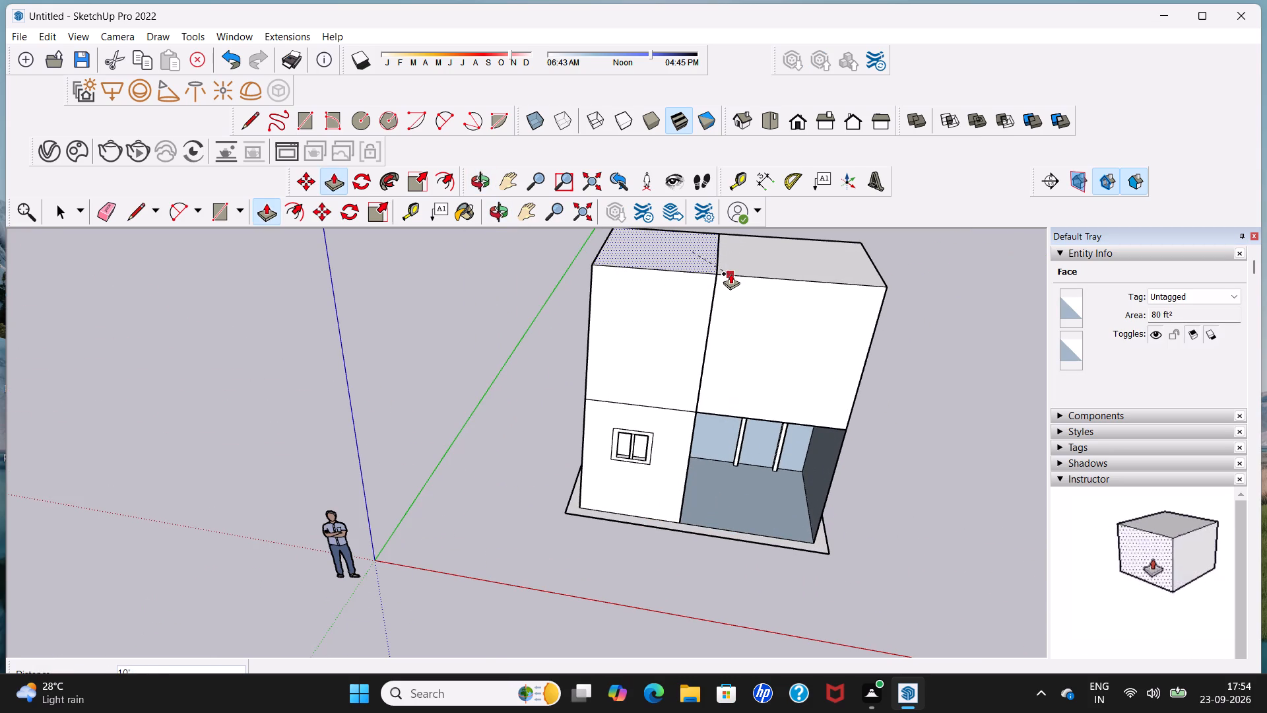
{"action": "left_click", "coordinate": [731, 273]}
{"action": "scroll", "coordinate": [731, 275], "scroll_direction": "down", "scroll_amount": 6}
{"action": "key", "text": "space"}
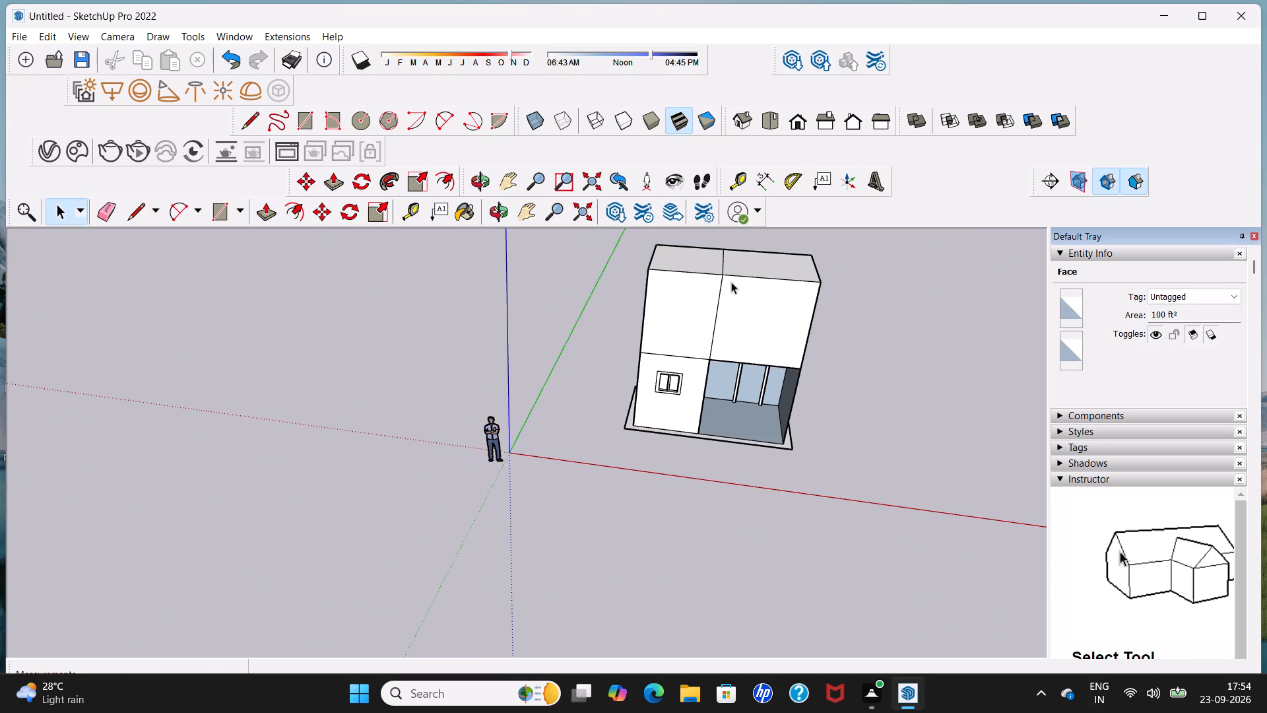
Draw a vertical line on the upper storey's front wall above the open bay, from the roof edge to the wall's bottom edge.
{"action": "middle_click_drag", "start_coordinate": [814, 308], "coordinate": [814, 310]}
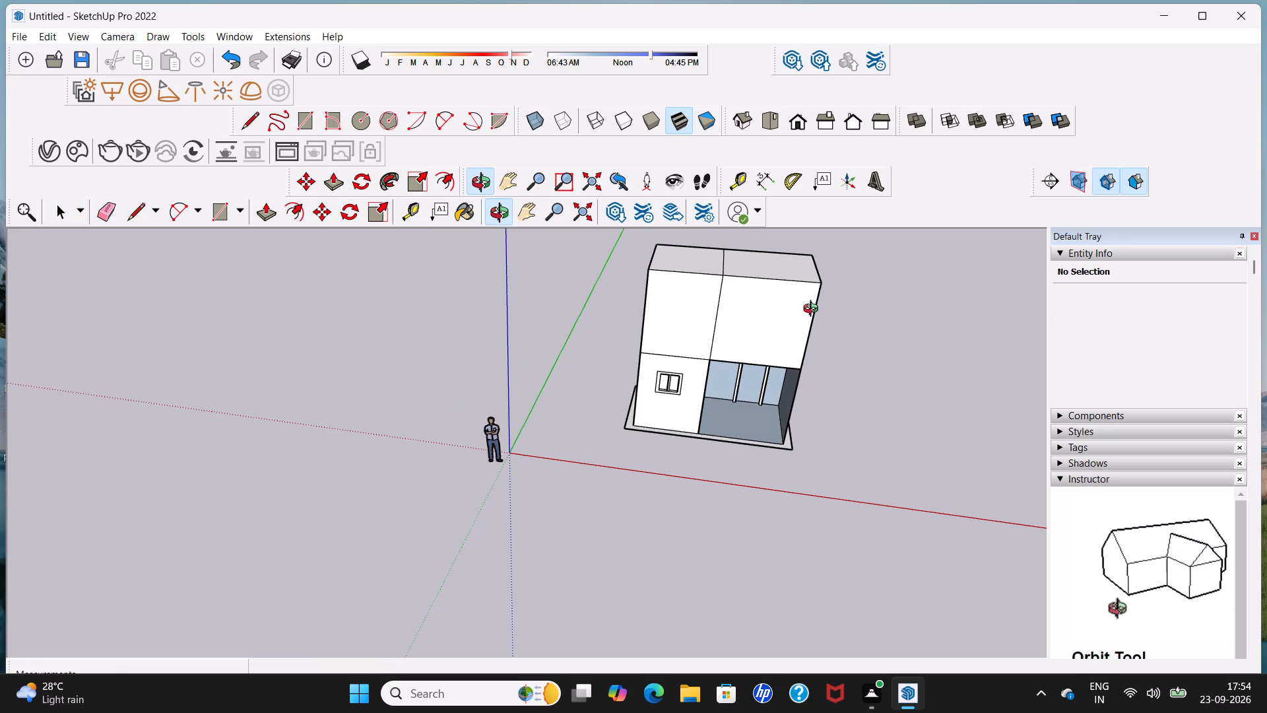
{"action": "middle_click_drag", "start_coordinate": [814, 310], "coordinate": [764, 294]}
{"action": "scroll", "coordinate": [775, 302], "scroll_direction": "up", "scroll_amount": 2}
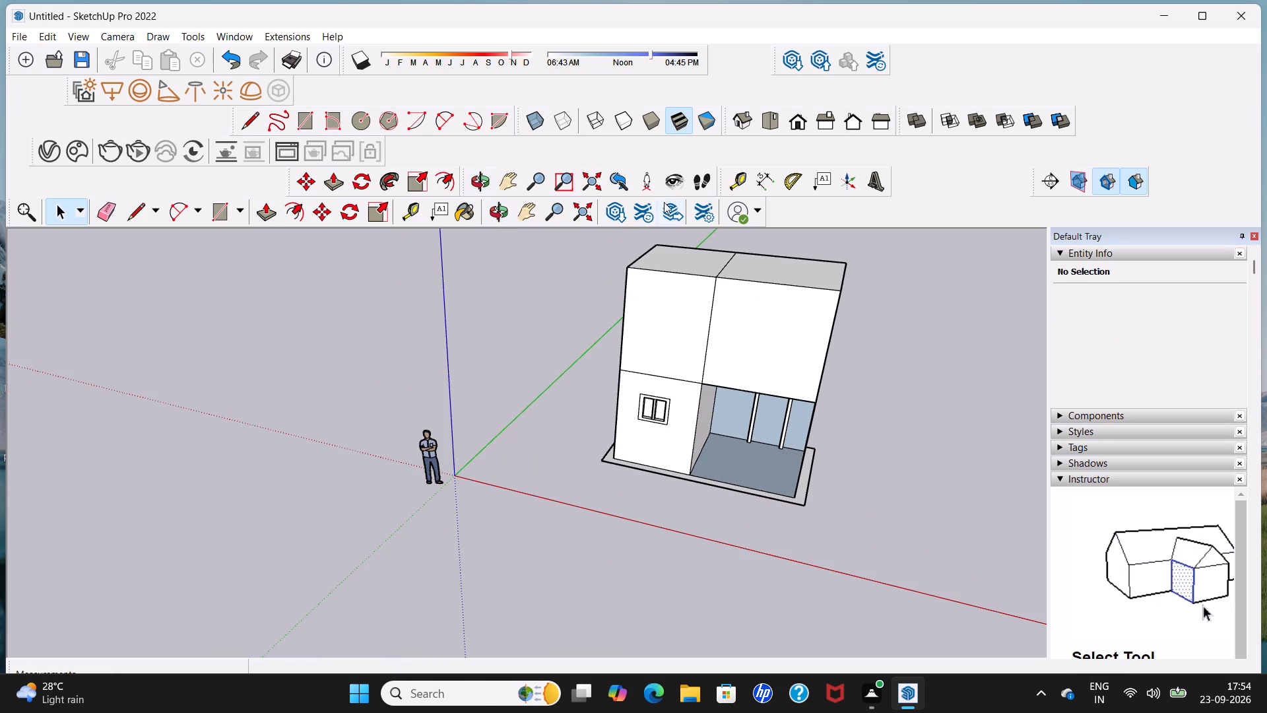
{"action": "left_click", "coordinate": [247, 122]}
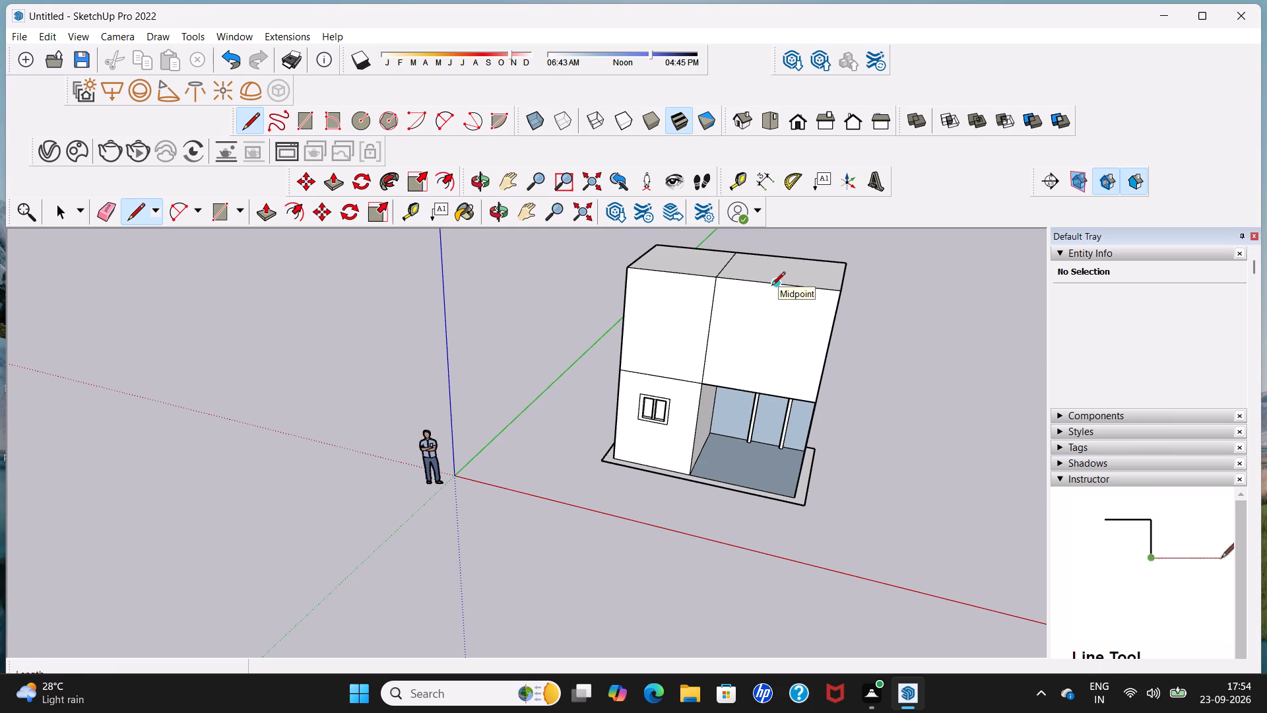
{"action": "middle_click_drag", "start_coordinate": [768, 302], "coordinate": [825, 219]}
{"action": "scroll", "coordinate": [799, 250], "scroll_direction": "up", "scroll_amount": 1}
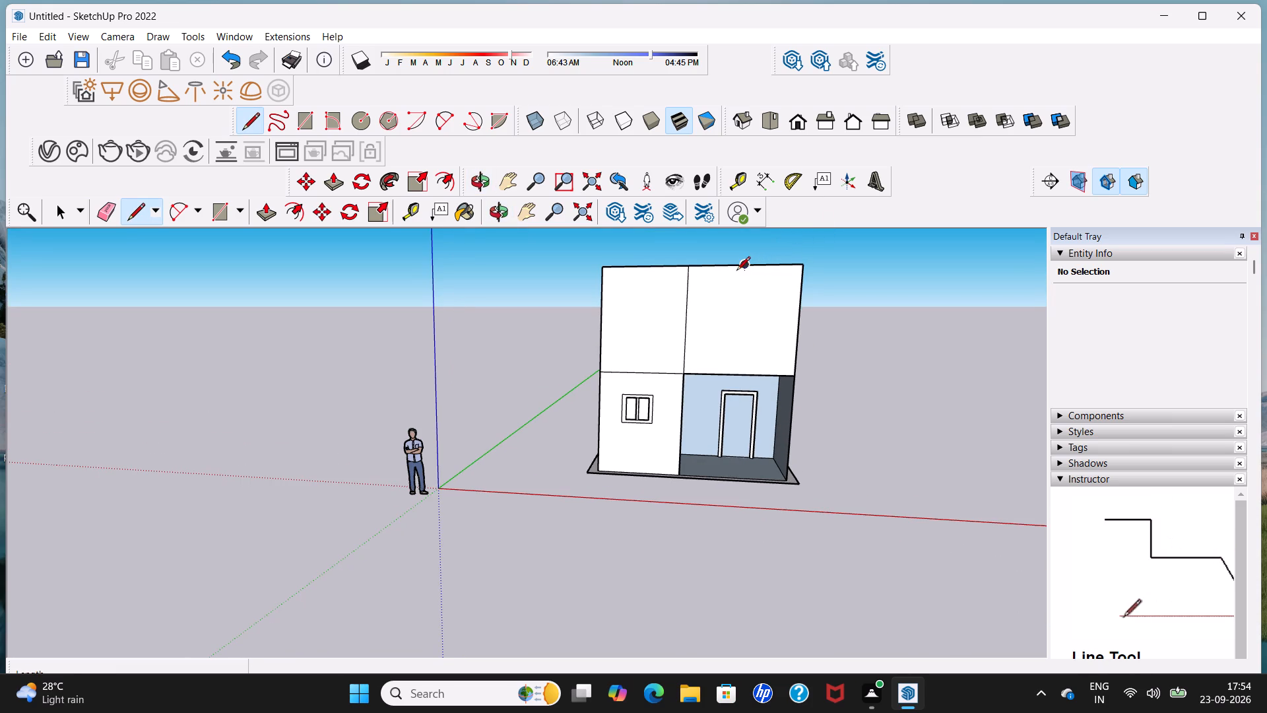
{"action": "scroll", "coordinate": [725, 271], "scroll_direction": "up", "scroll_amount": 2}
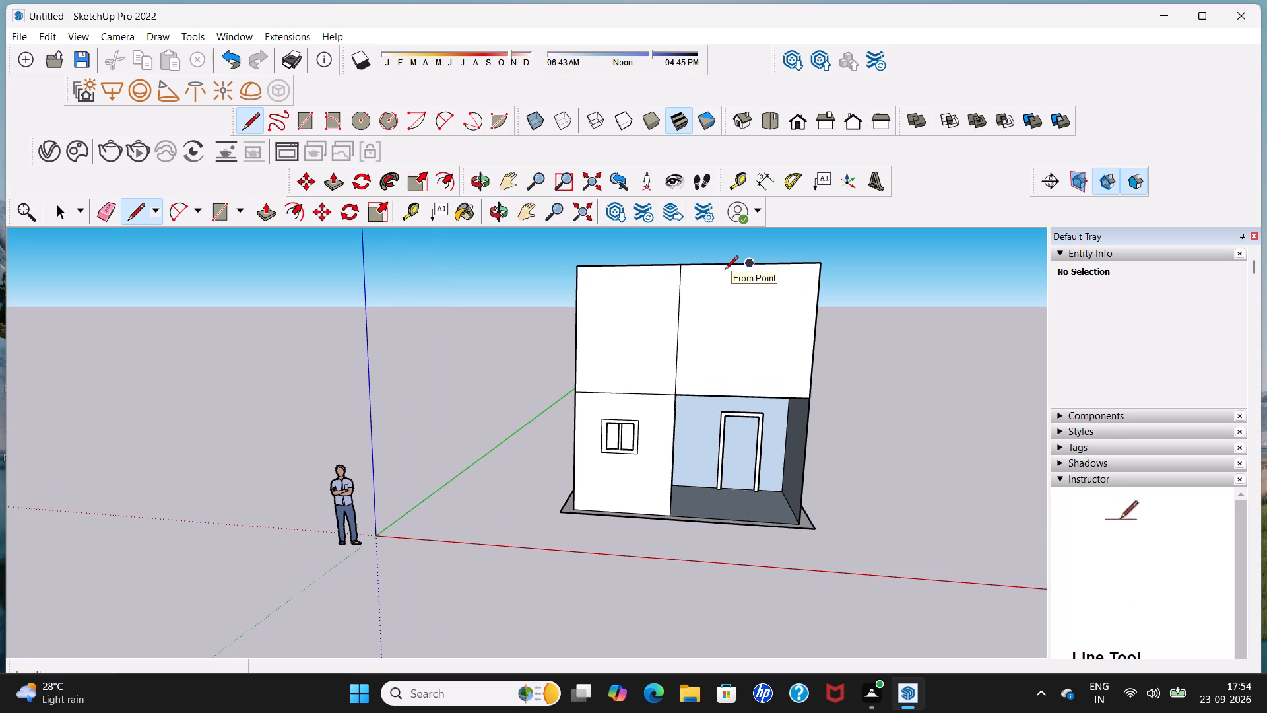
{"action": "scroll", "coordinate": [724, 273], "scroll_direction": "down", "scroll_amount": 1}
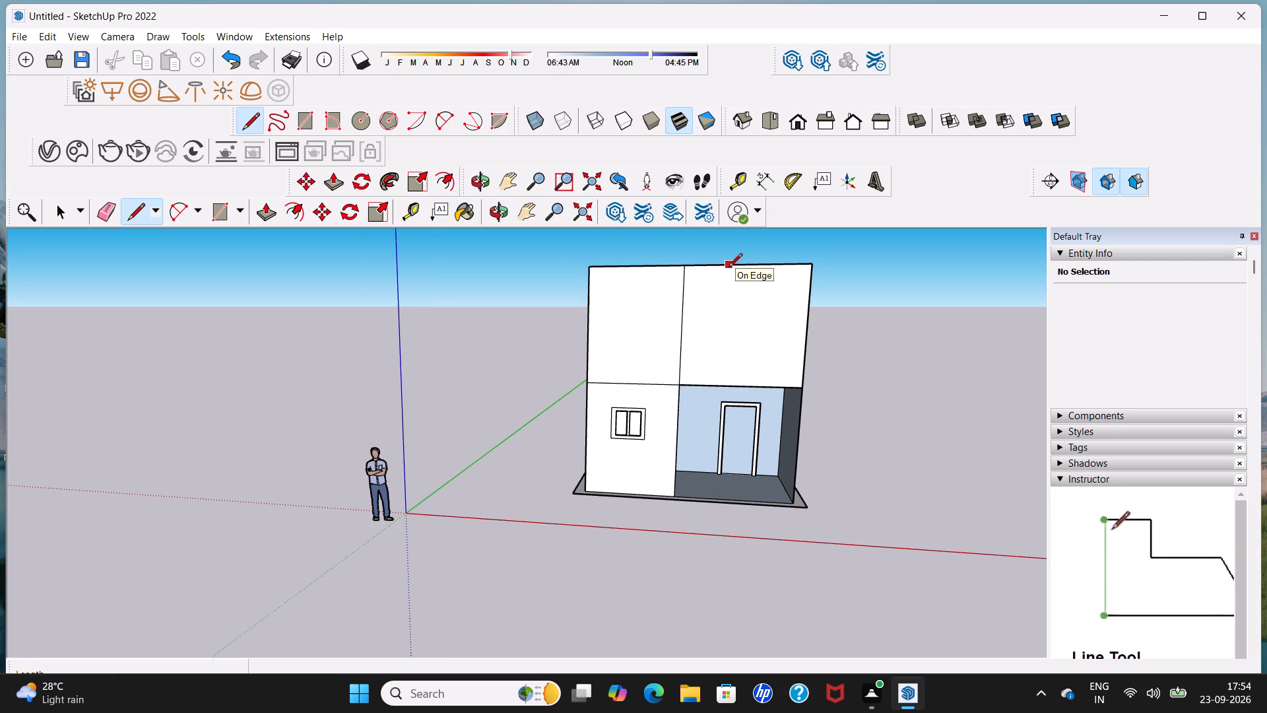
{"action": "left_click", "coordinate": [729, 268]}
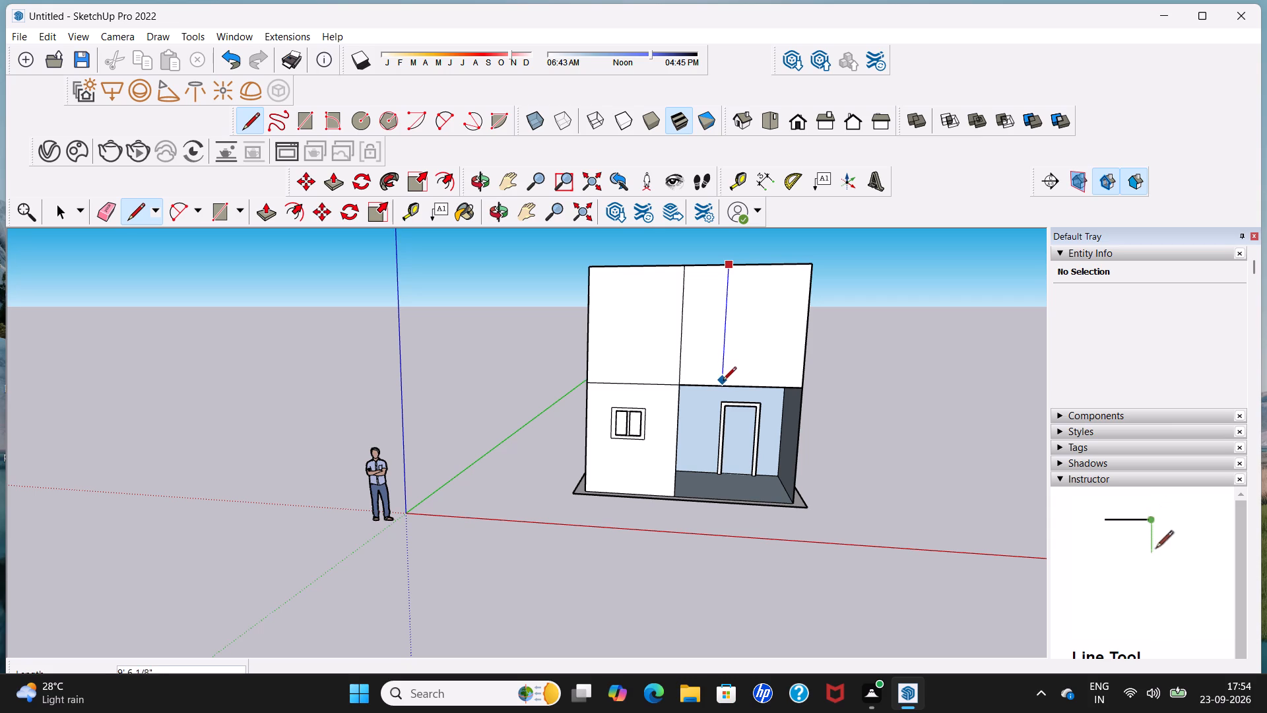
{"action": "left_click", "coordinate": [722, 384]}
Draw a 10' line across the roof from the top of the front wall's new vertical line to the back edge.
{"action": "middle_click_drag", "start_coordinate": [730, 360], "coordinate": [609, 459]}
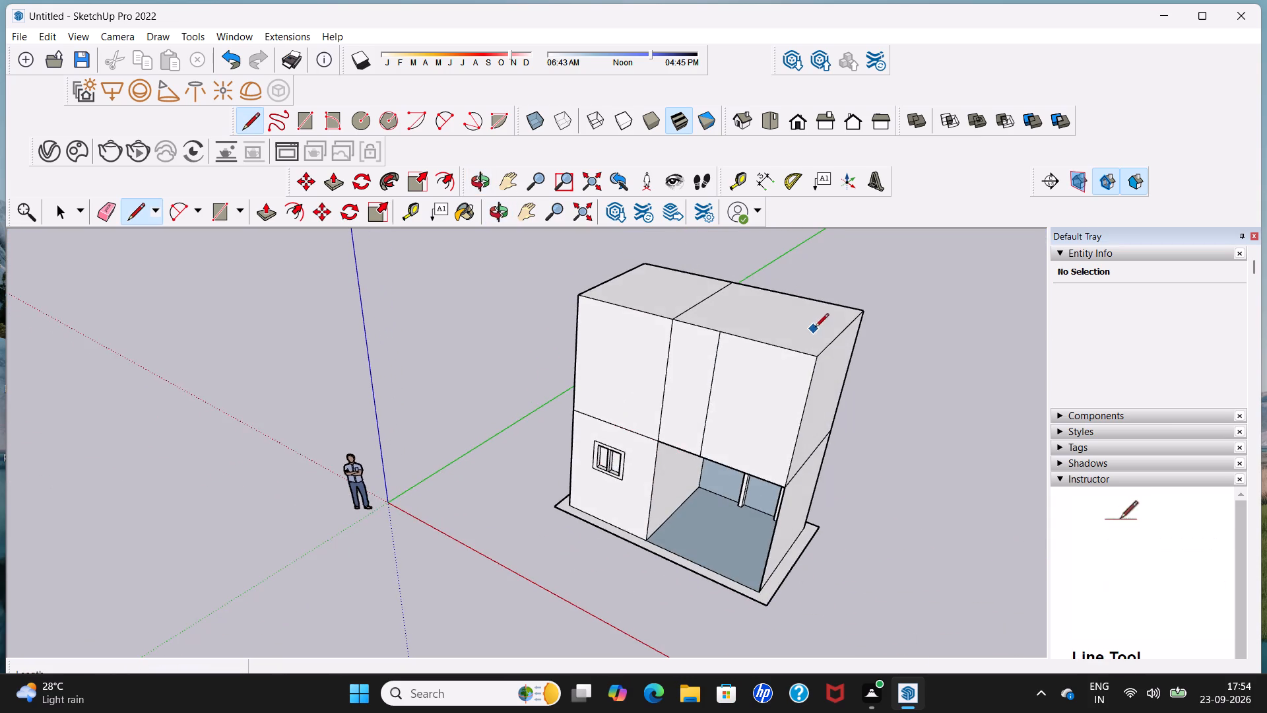
{"action": "middle_click_drag", "start_coordinate": [818, 325], "coordinate": [643, 350]}
{"action": "scroll", "coordinate": [643, 353], "scroll_direction": "up", "scroll_amount": 3}
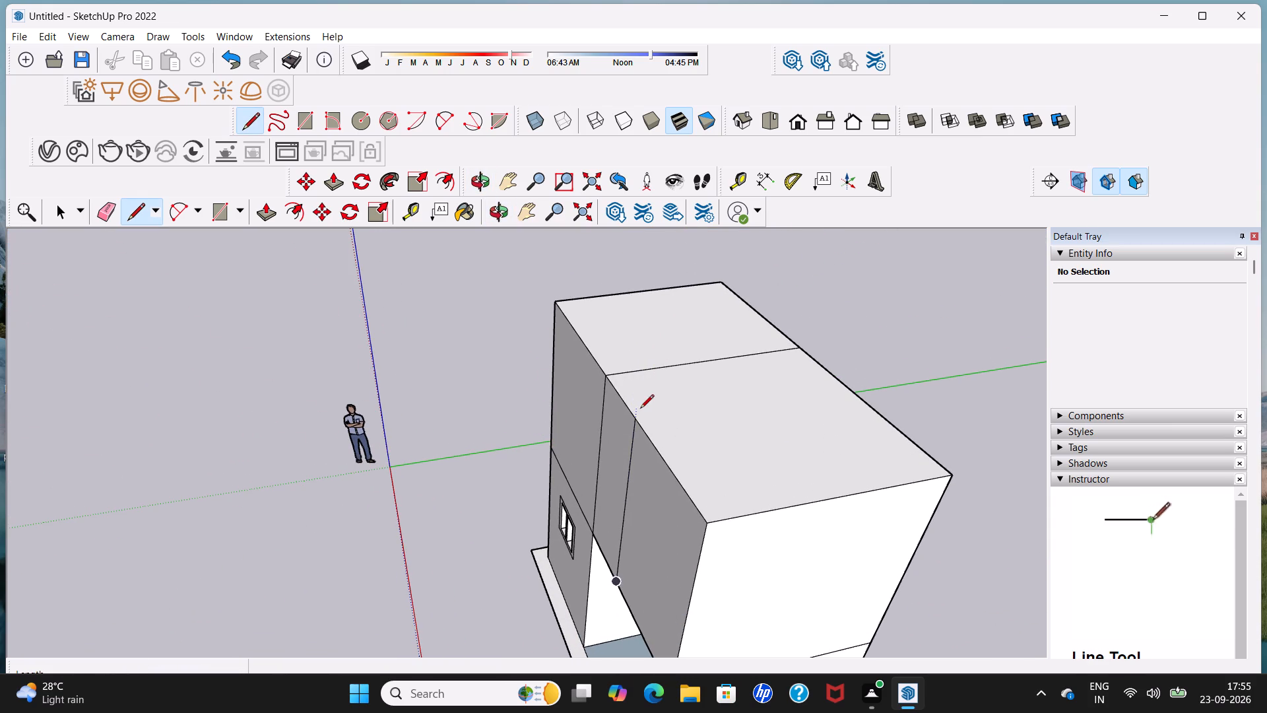
{"action": "left_click_drag", "start_coordinate": [640, 414], "coordinate": [661, 408]}
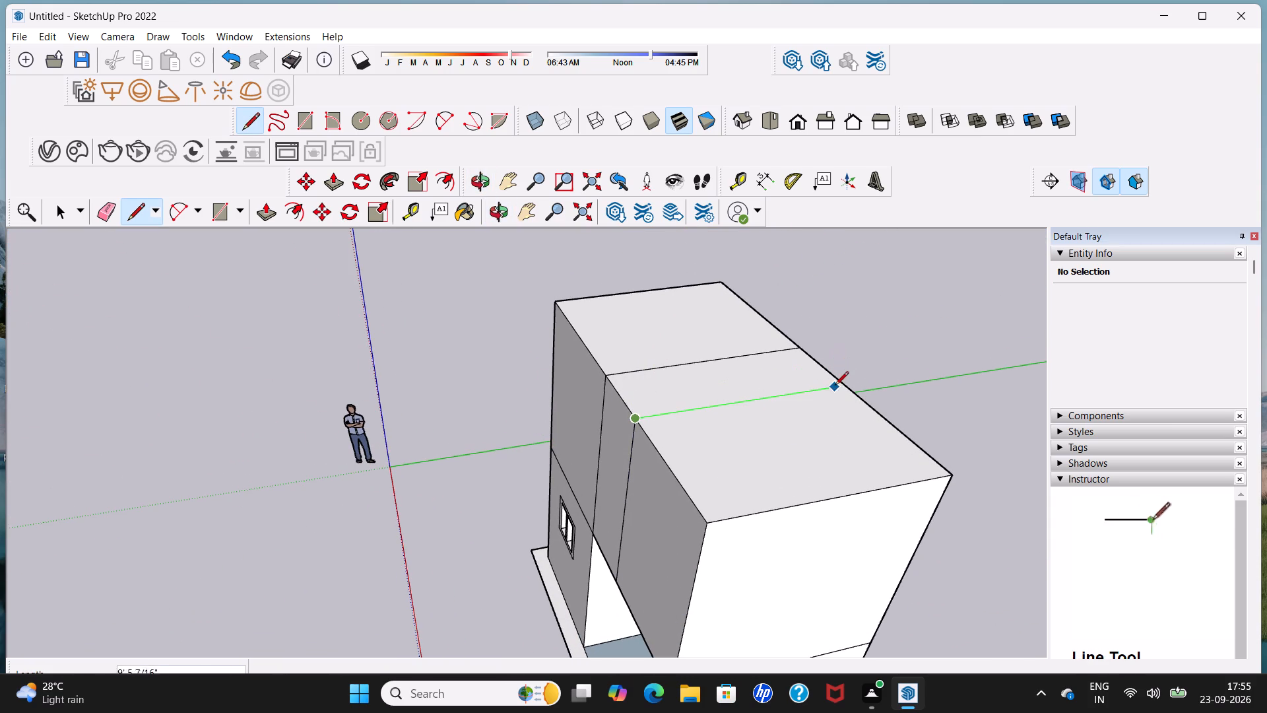
{"action": "left_click_drag", "start_coordinate": [842, 388], "coordinate": [848, 390]}
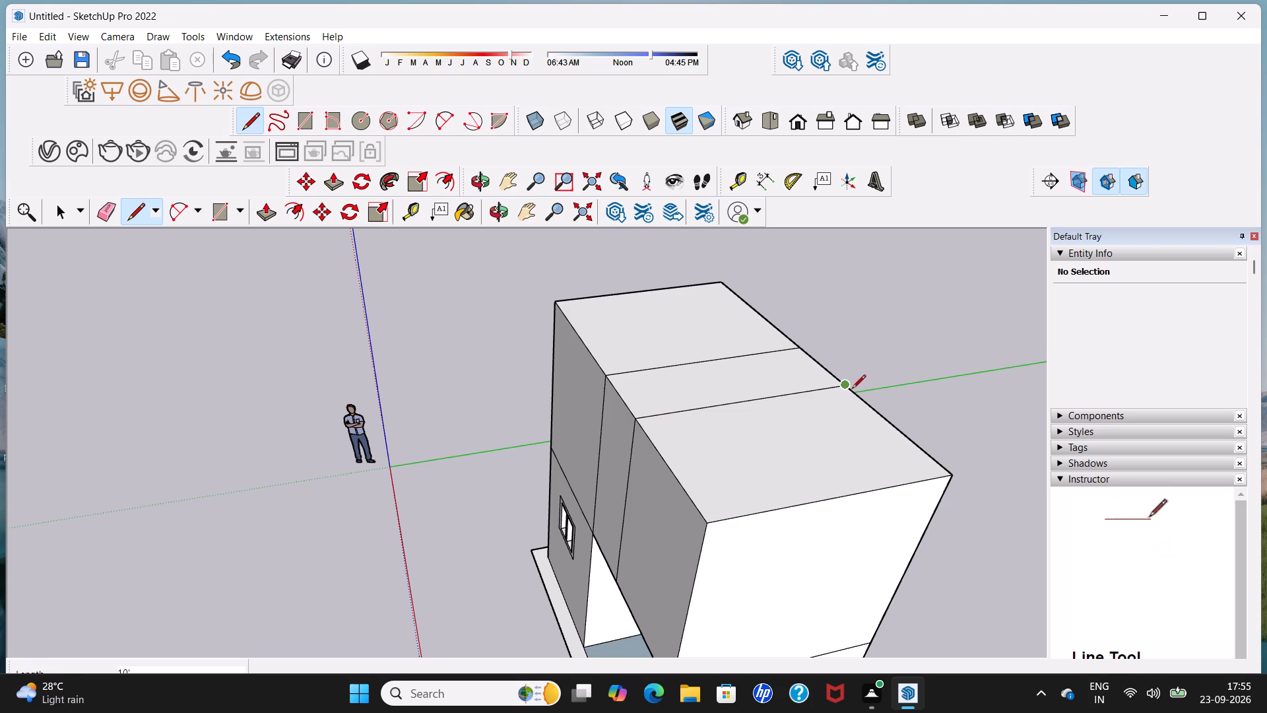
Draw a vertical line down the upper storey's back wall from the end of the new roof line to the floor division line.
{"action": "middle_click_drag", "start_coordinate": [853, 394], "coordinate": [666, 286]}
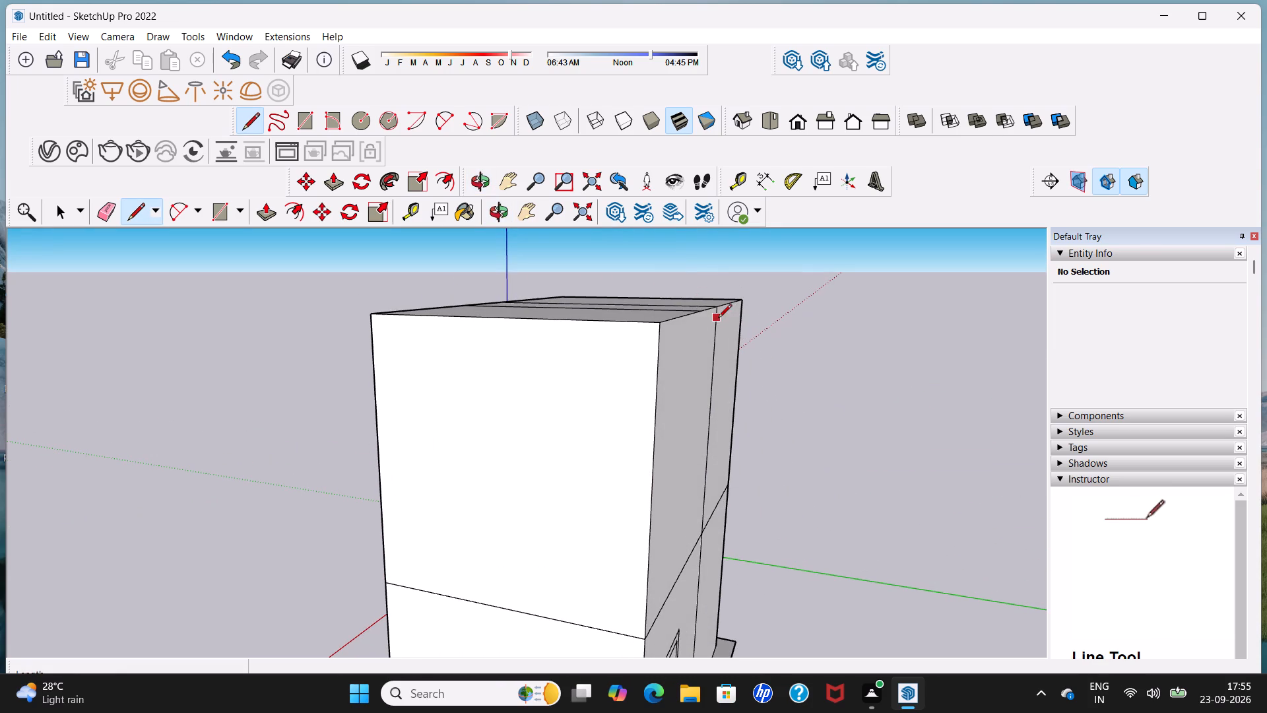
{"action": "left_click", "coordinate": [701, 315]}
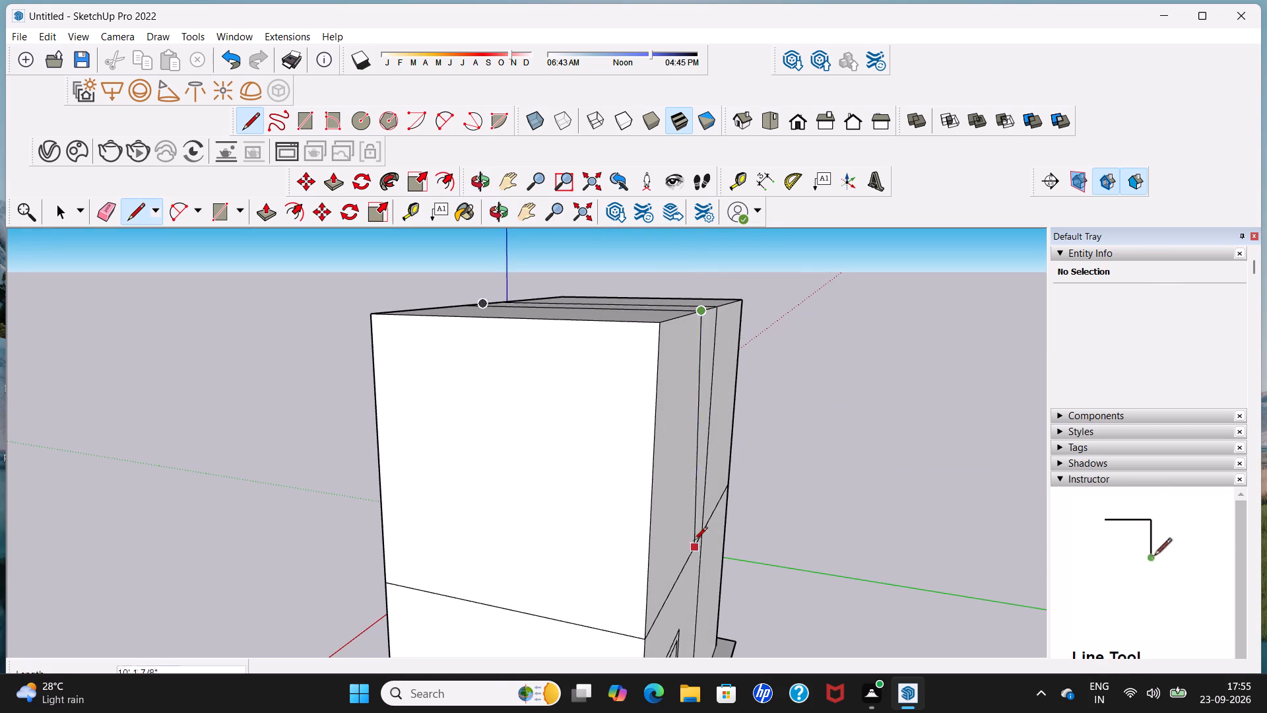
{"action": "middle_click_drag", "start_coordinate": [694, 545], "coordinate": [595, 529]}
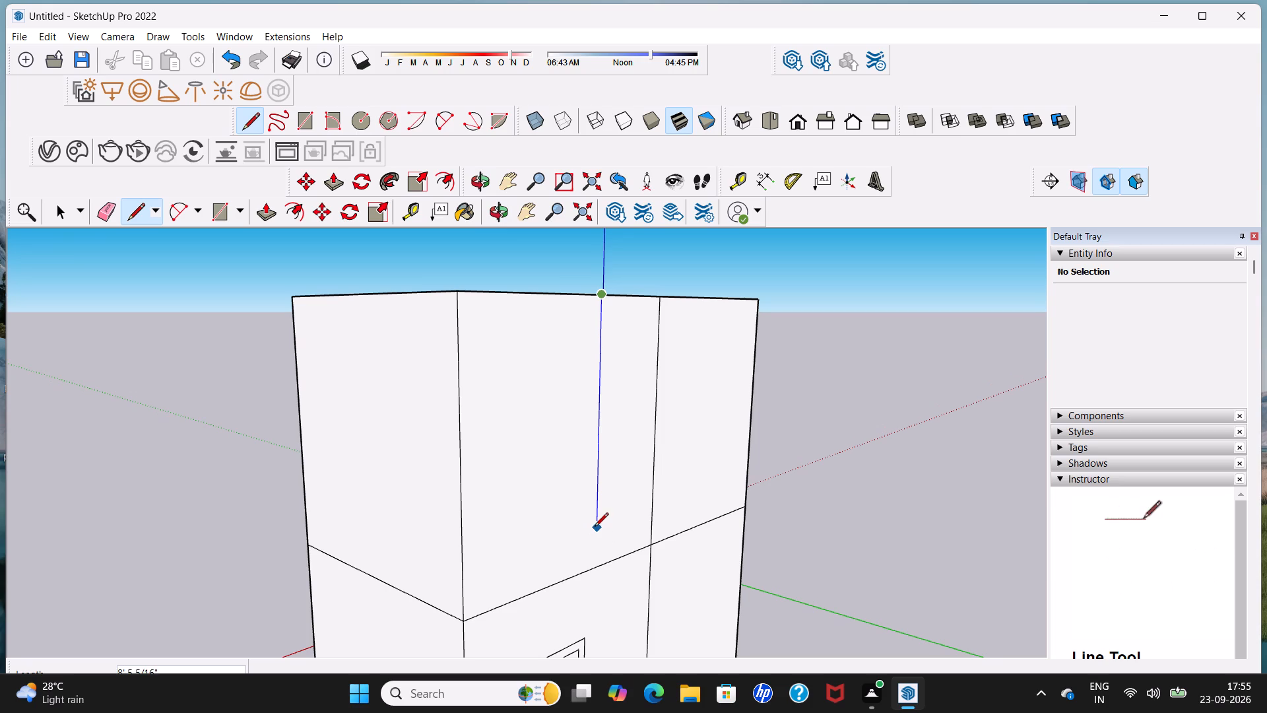
{"action": "left_click", "coordinate": [595, 564]}
{"action": "scroll", "coordinate": [598, 535], "scroll_direction": "down", "scroll_amount": 2}
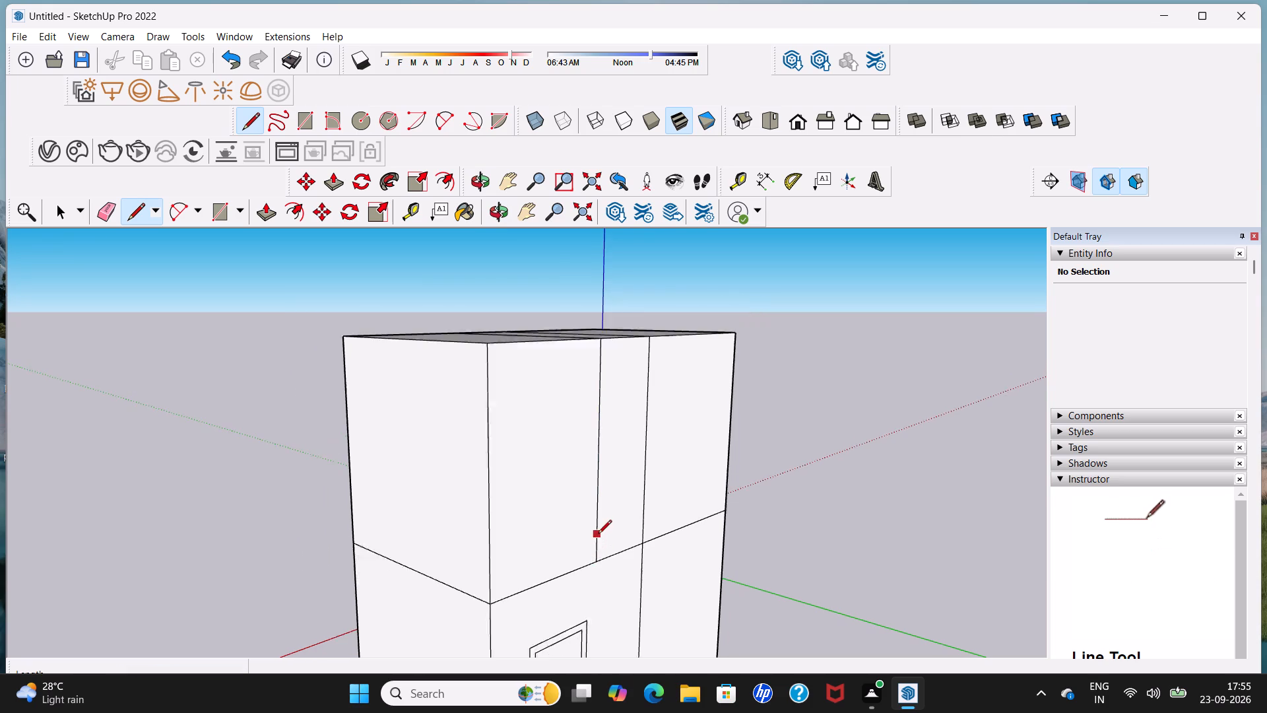
Delete the upper storey's front wall face between the newly drawn vertical line and the building's end wall above the open bay.
{"action": "scroll", "coordinate": [598, 535], "scroll_direction": "down", "scroll_amount": 3}
{"action": "middle_click_drag", "start_coordinate": [593, 508], "coordinate": [846, 514]}
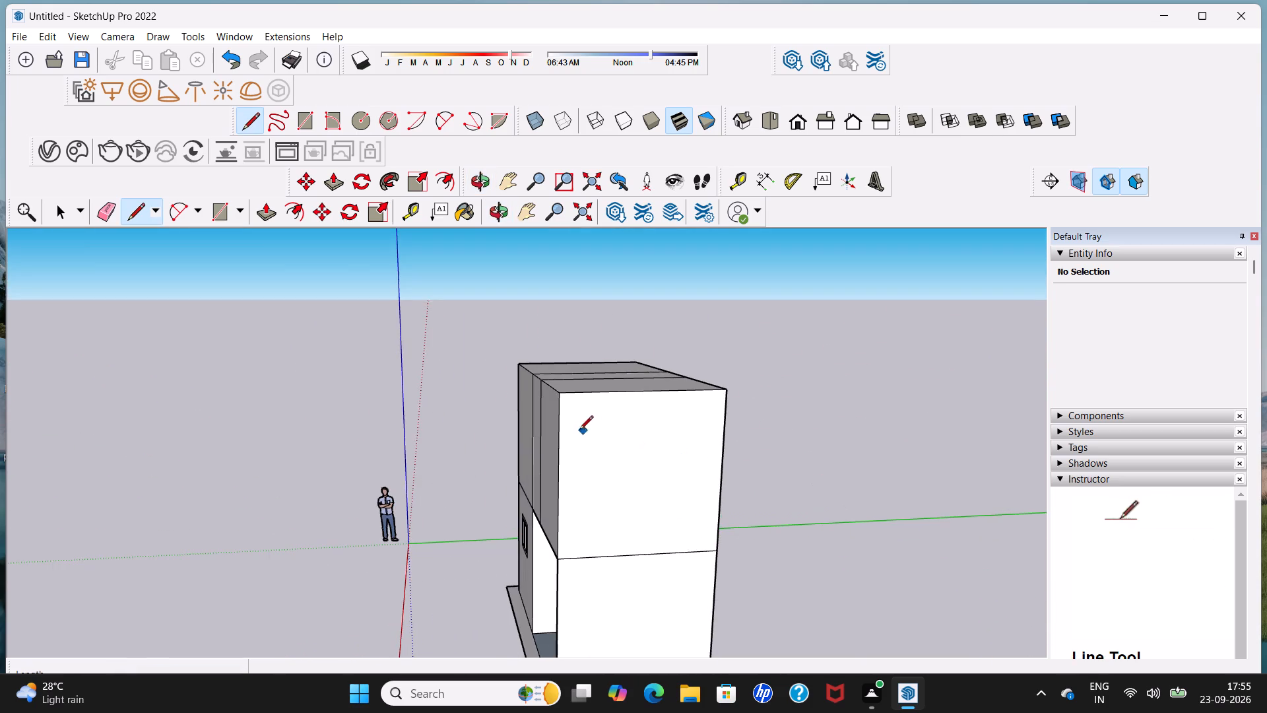
{"action": "middle_click_drag", "start_coordinate": [577, 430], "coordinate": [732, 454]}
{"action": "key", "text": "space"}
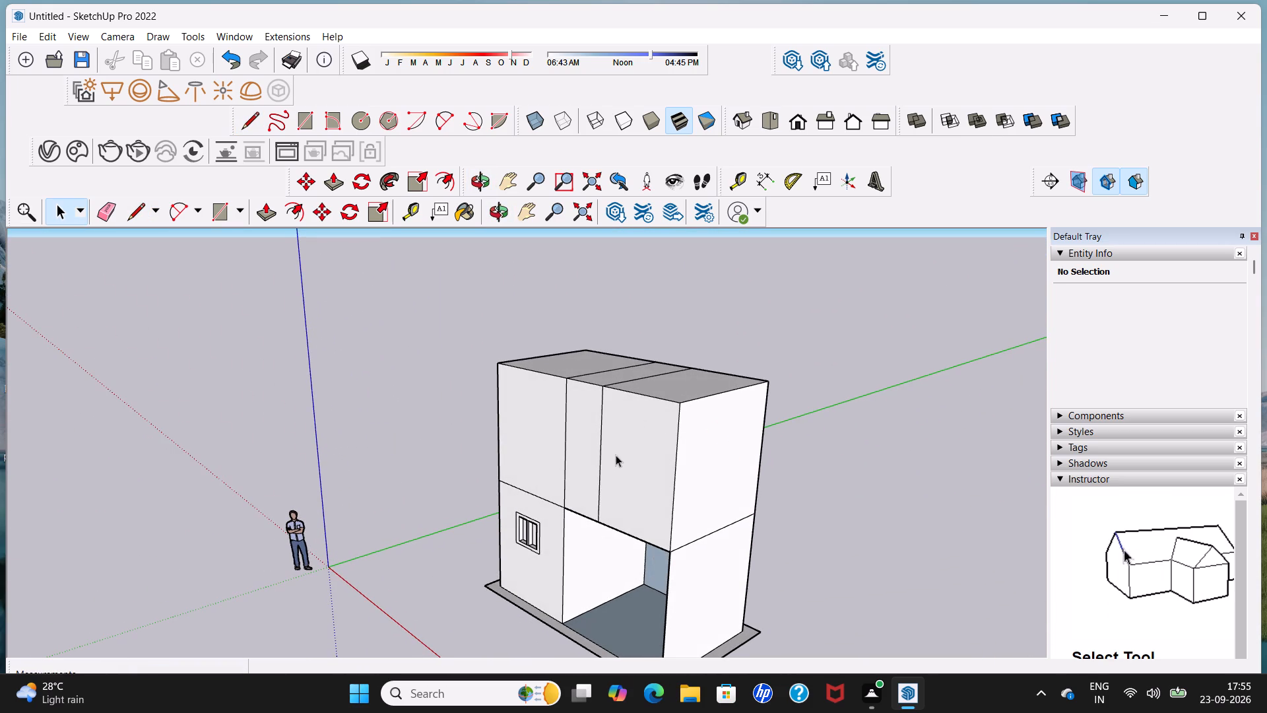
{"action": "left_click", "coordinate": [620, 451]}
{"action": "key", "text": "Delete"}
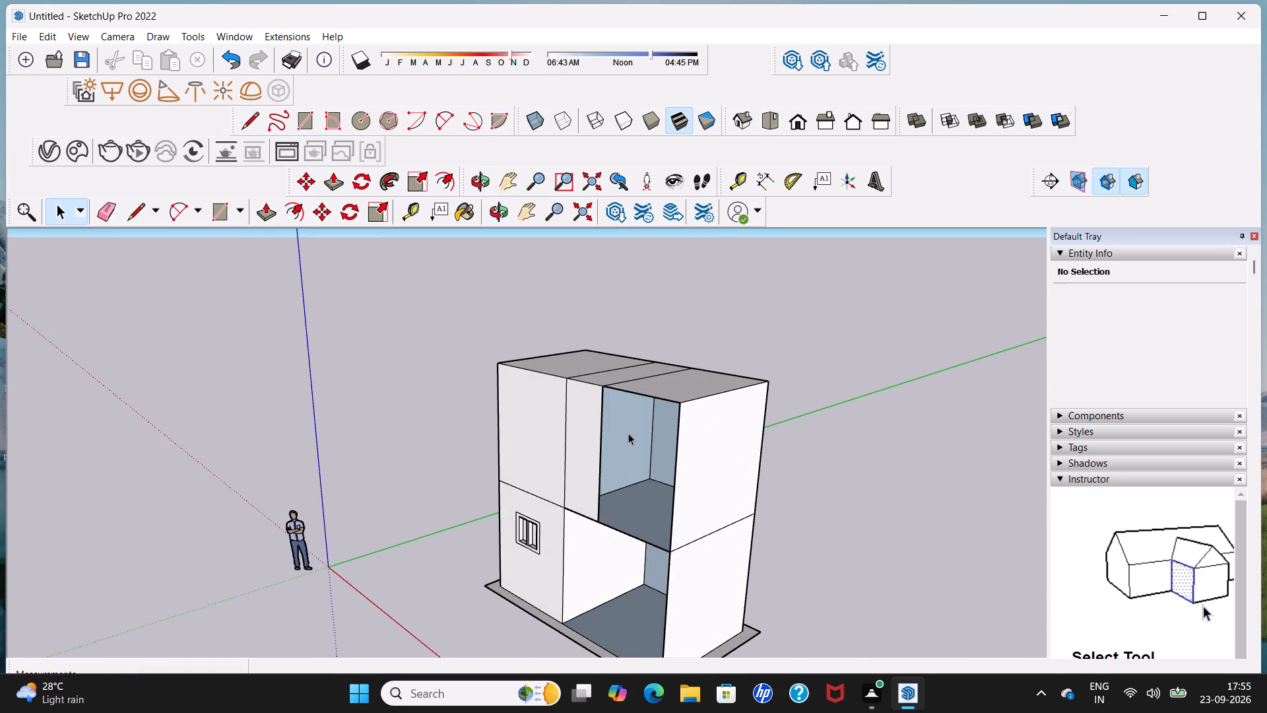
Draw a 10' line across the upper floor from the front opening's inner corner to the back wall's vertical line, forming a partition wall.
{"action": "scroll", "coordinate": [629, 431], "scroll_direction": "up", "scroll_amount": 3}
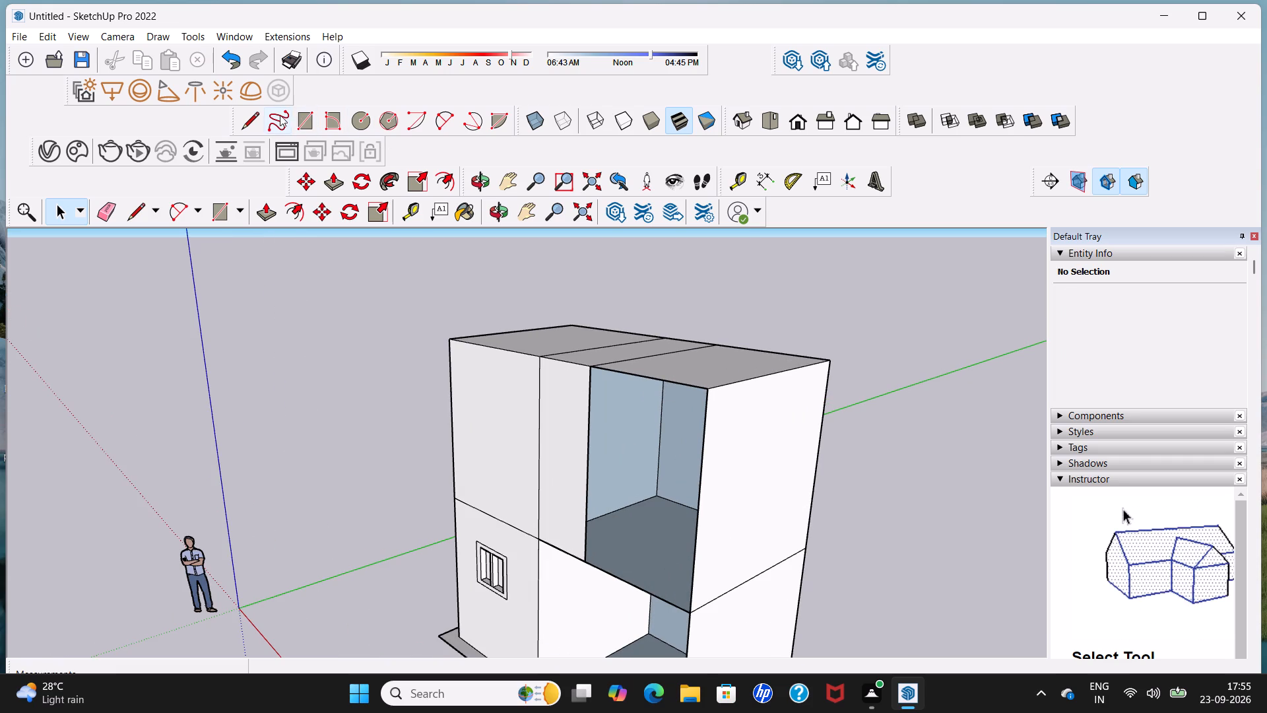
{"action": "left_click", "coordinate": [249, 122]}
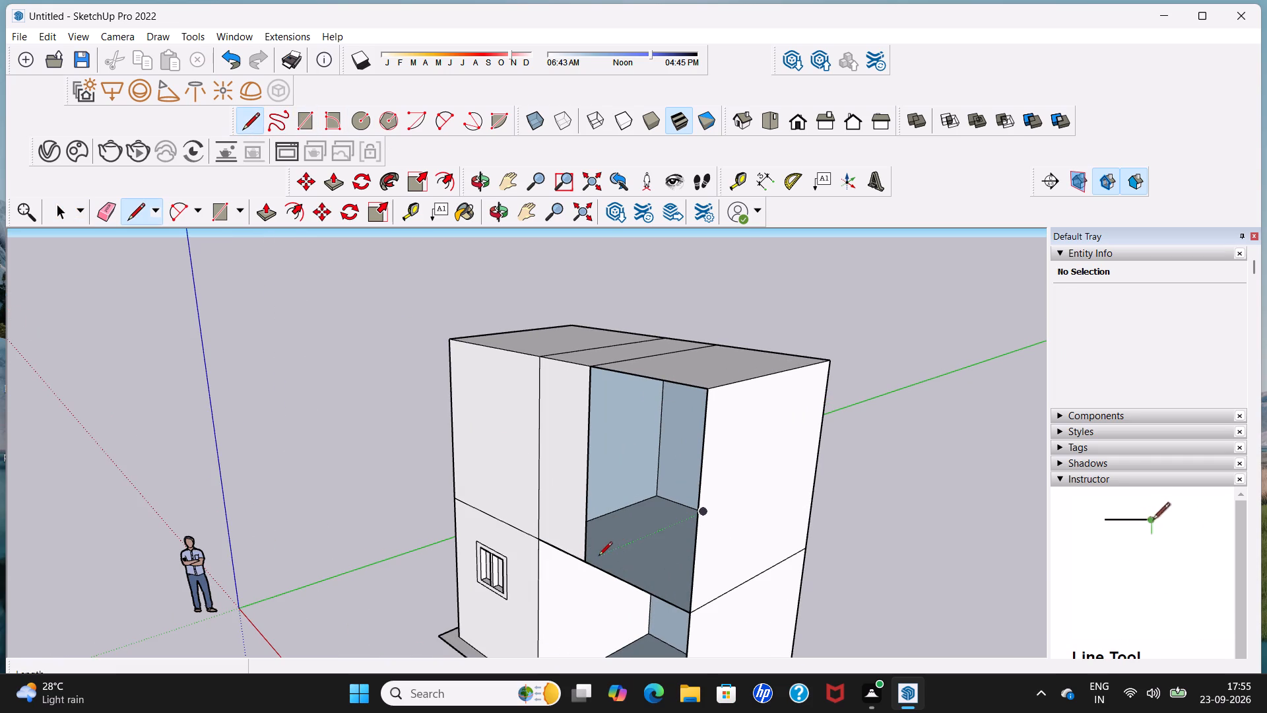
{"action": "left_click", "coordinate": [589, 558]}
{"action": "scroll", "coordinate": [659, 499], "scroll_direction": "down", "scroll_amount": 2}
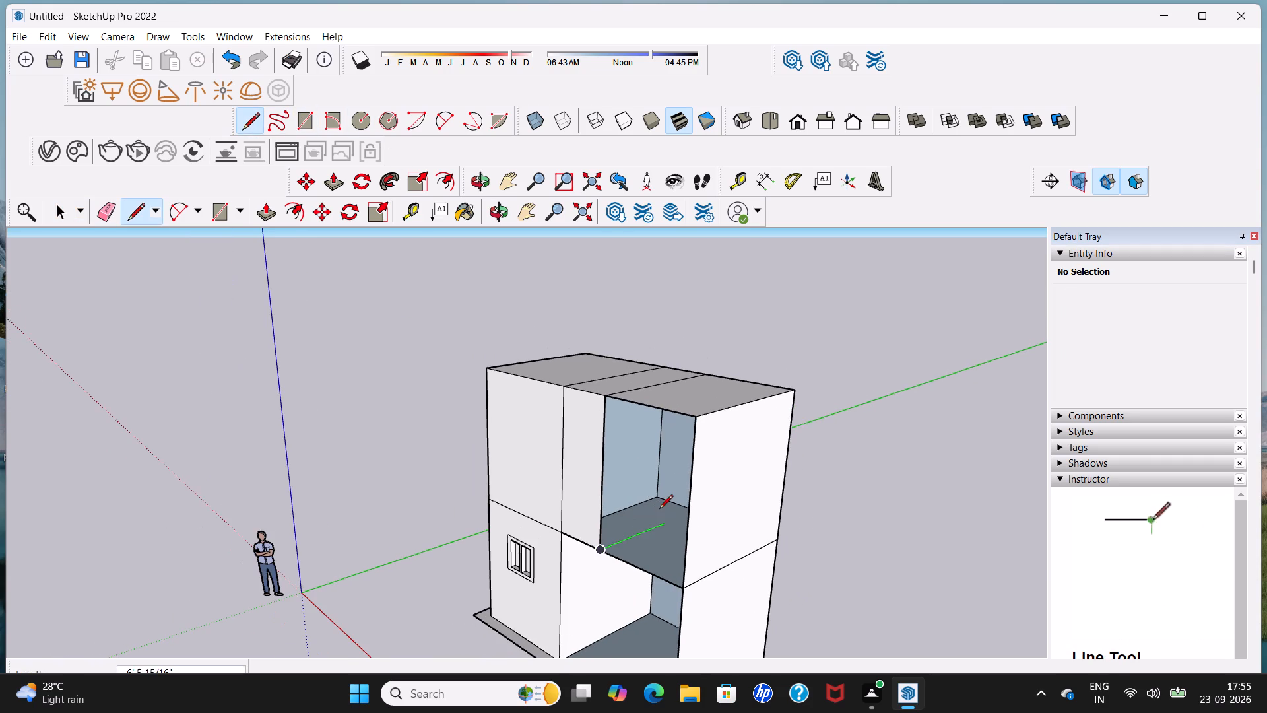
{"action": "middle_click_drag", "start_coordinate": [659, 510], "coordinate": [687, 512]}
{"action": "scroll", "coordinate": [687, 512], "scroll_direction": "up", "scroll_amount": 6}
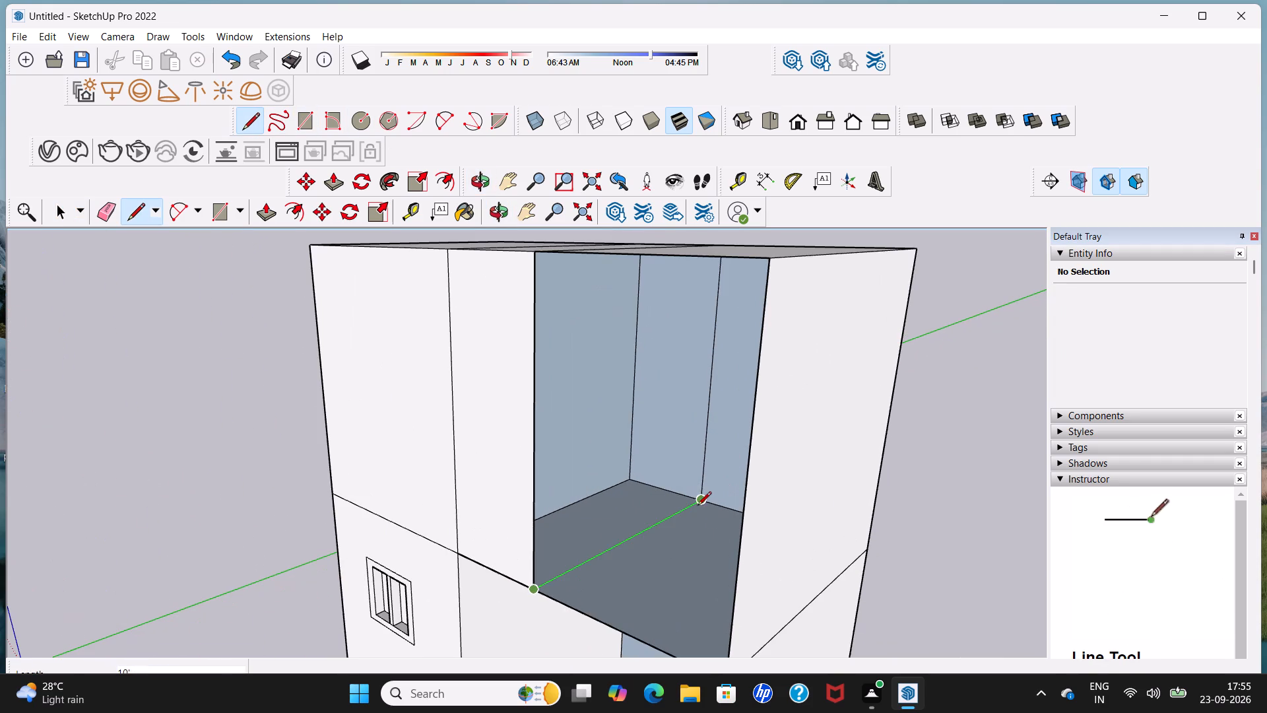
{"action": "left_click", "coordinate": [698, 506]}
{"action": "scroll", "coordinate": [696, 496], "scroll_direction": "down", "scroll_amount": 10}
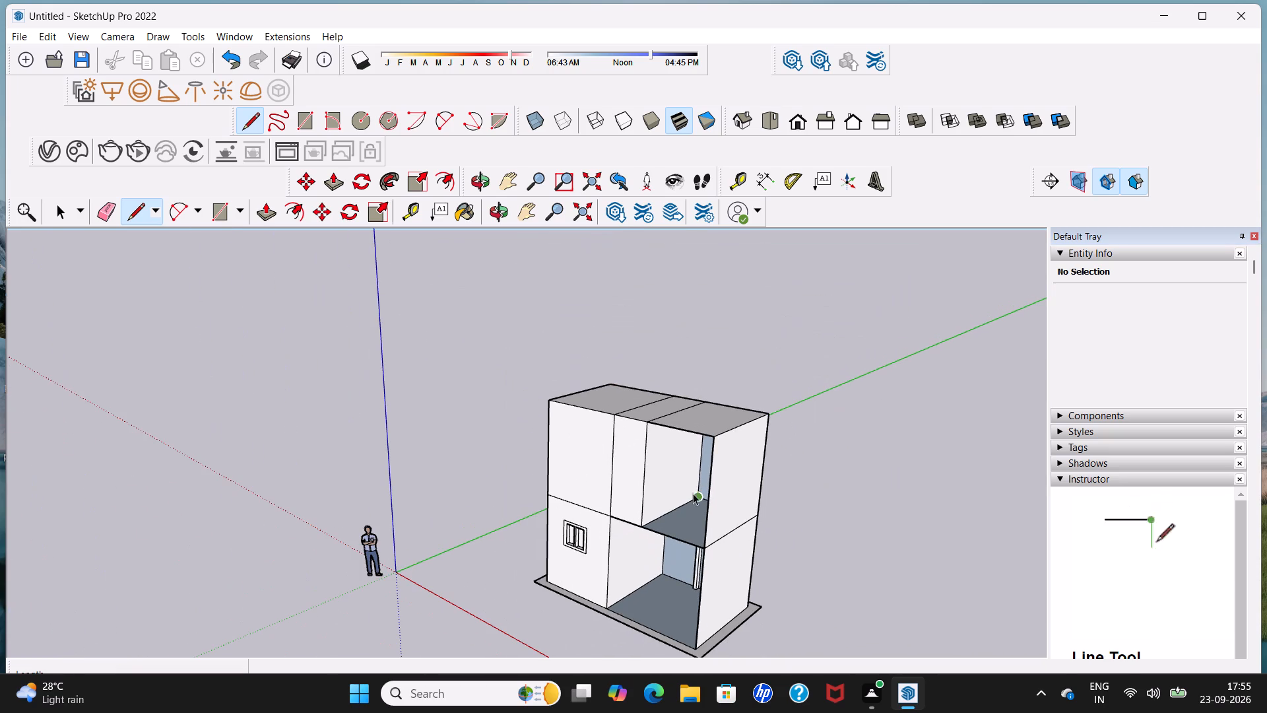
{"action": "key", "text": "space"}
Erase the leftover vertical line on the upper storey's front wall above the enclosed room's edge and its continuation across the roof.
{"action": "middle_click_drag", "start_coordinate": [575, 474], "coordinate": [731, 463]}
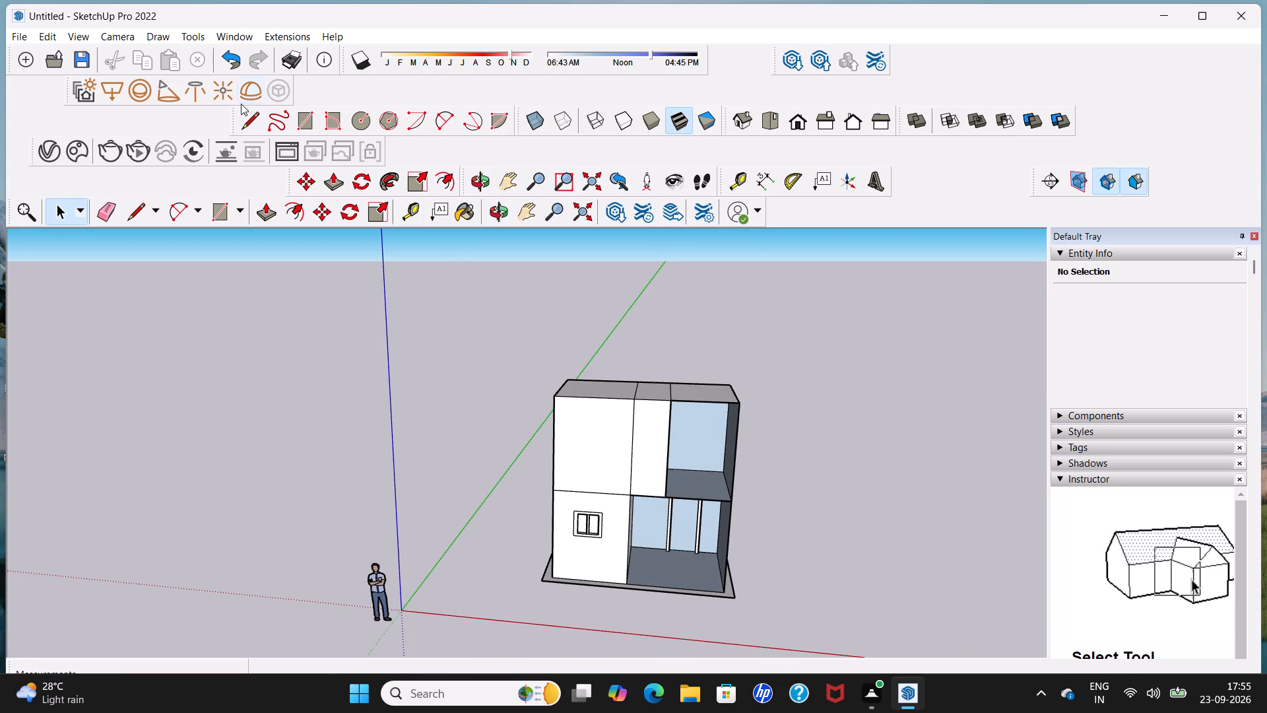
{"action": "left_click", "coordinate": [108, 214]}
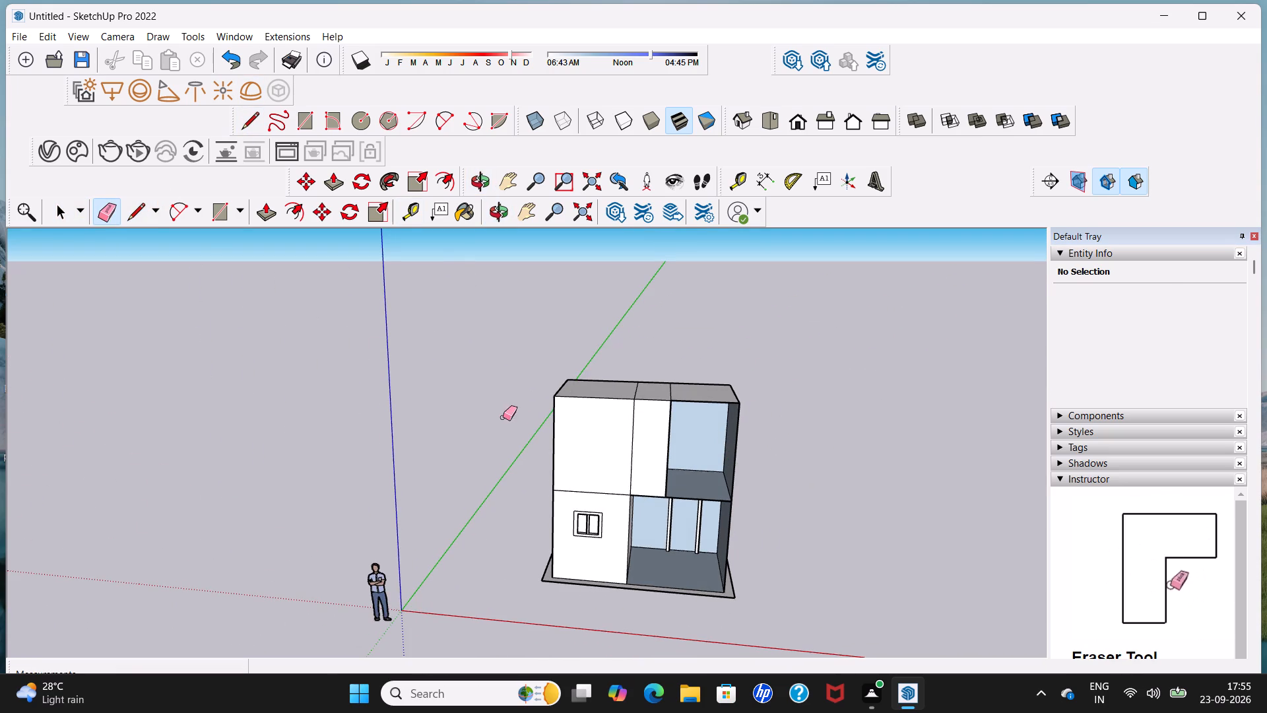
{"action": "left_click", "coordinate": [632, 431]}
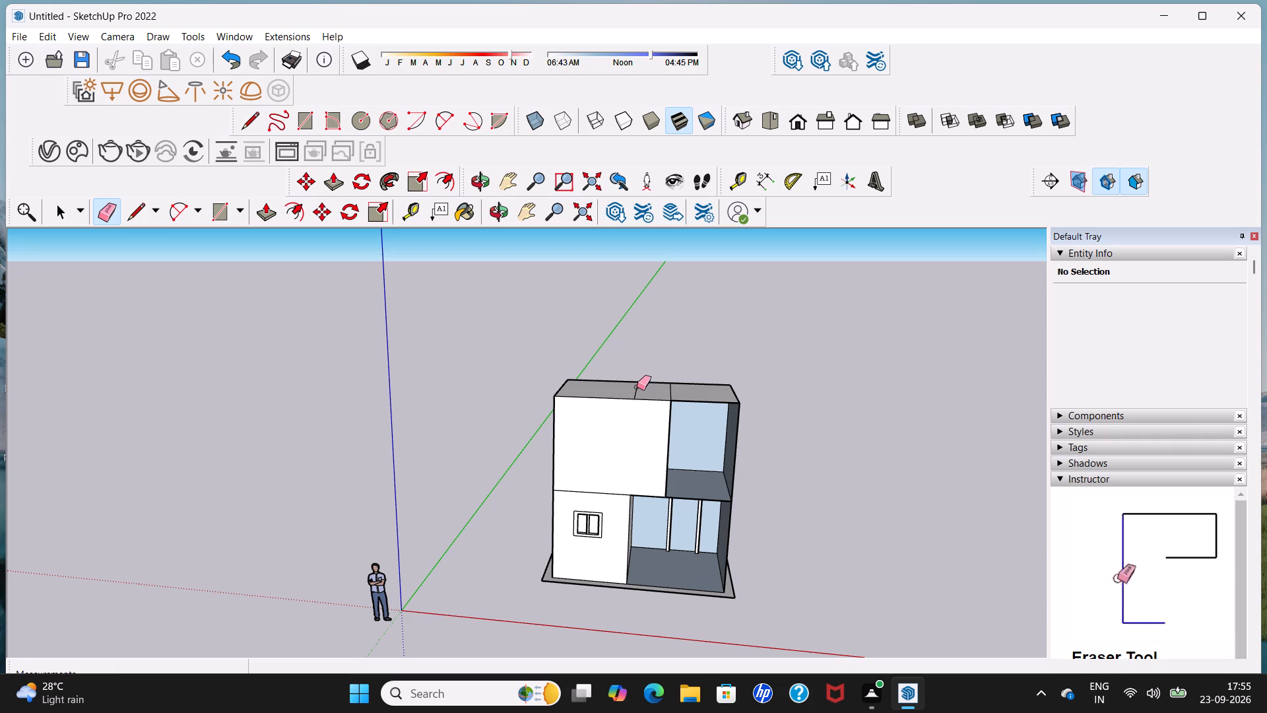
{"action": "middle_click_drag", "start_coordinate": [638, 391], "coordinate": [602, 483]}
{"action": "scroll", "coordinate": [636, 424], "scroll_direction": "up", "scroll_amount": 3}
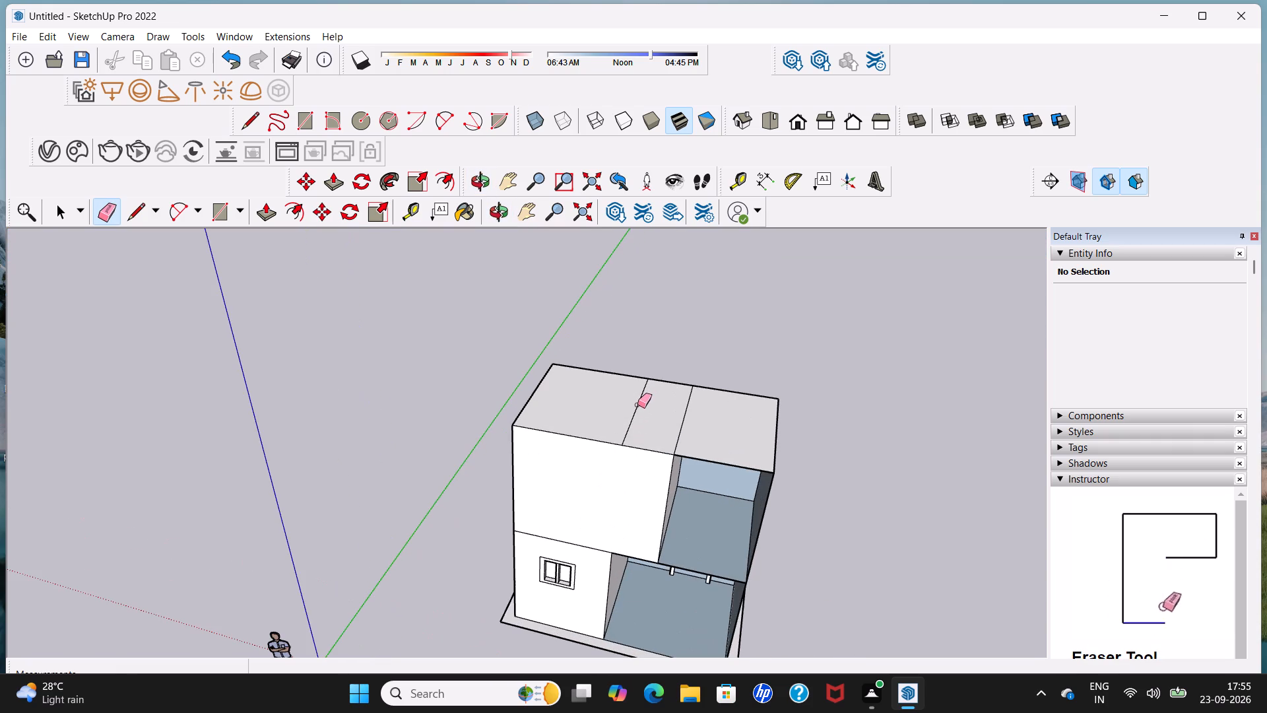
{"action": "left_click", "coordinate": [637, 405]}
Erase the leftover vertical line on the back wall above the enclosed room's edge, on both the upper and lower storeys.
{"action": "scroll", "coordinate": [647, 399], "scroll_direction": "down", "scroll_amount": 6}
{"action": "middle_click_drag", "start_coordinate": [721, 411], "coordinate": [361, 360]}
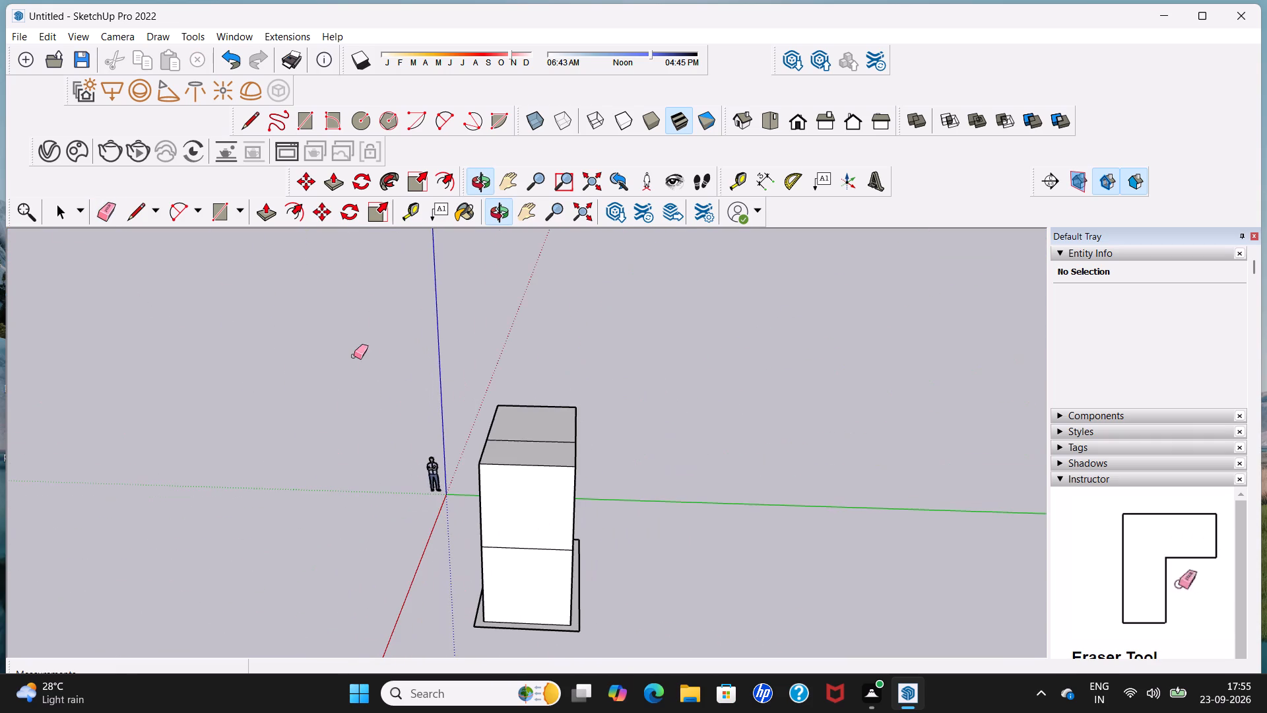
{"action": "middle_click_drag", "start_coordinate": [620, 461], "coordinate": [411, 392]}
{"action": "scroll", "coordinate": [529, 451], "scroll_direction": "up", "scroll_amount": 3}
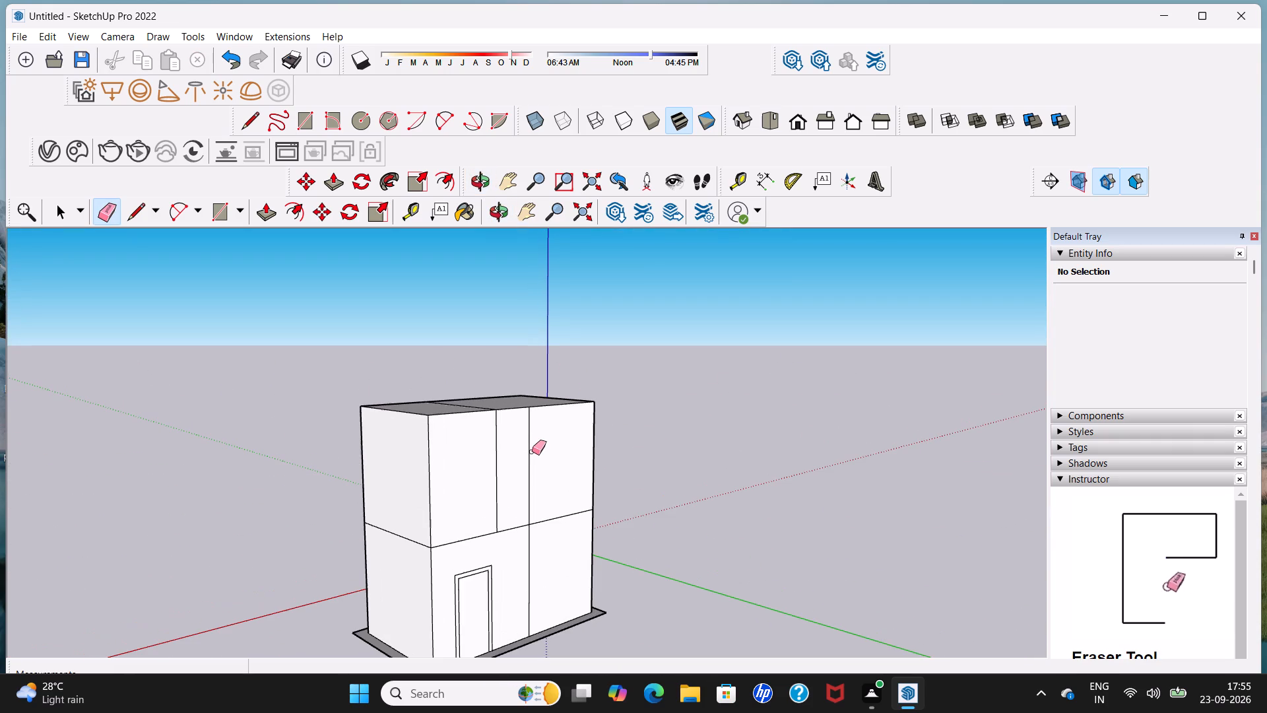
{"action": "left_click", "coordinate": [532, 457]}
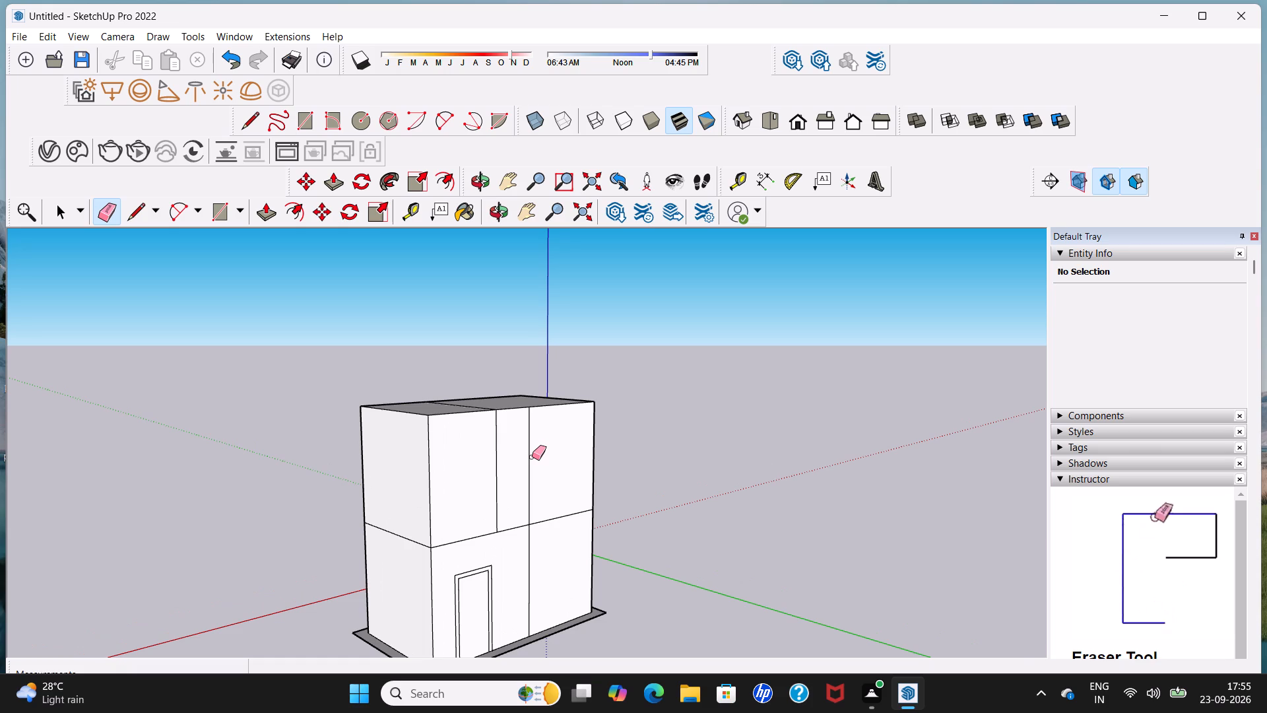
{"action": "left_click", "coordinate": [531, 459]}
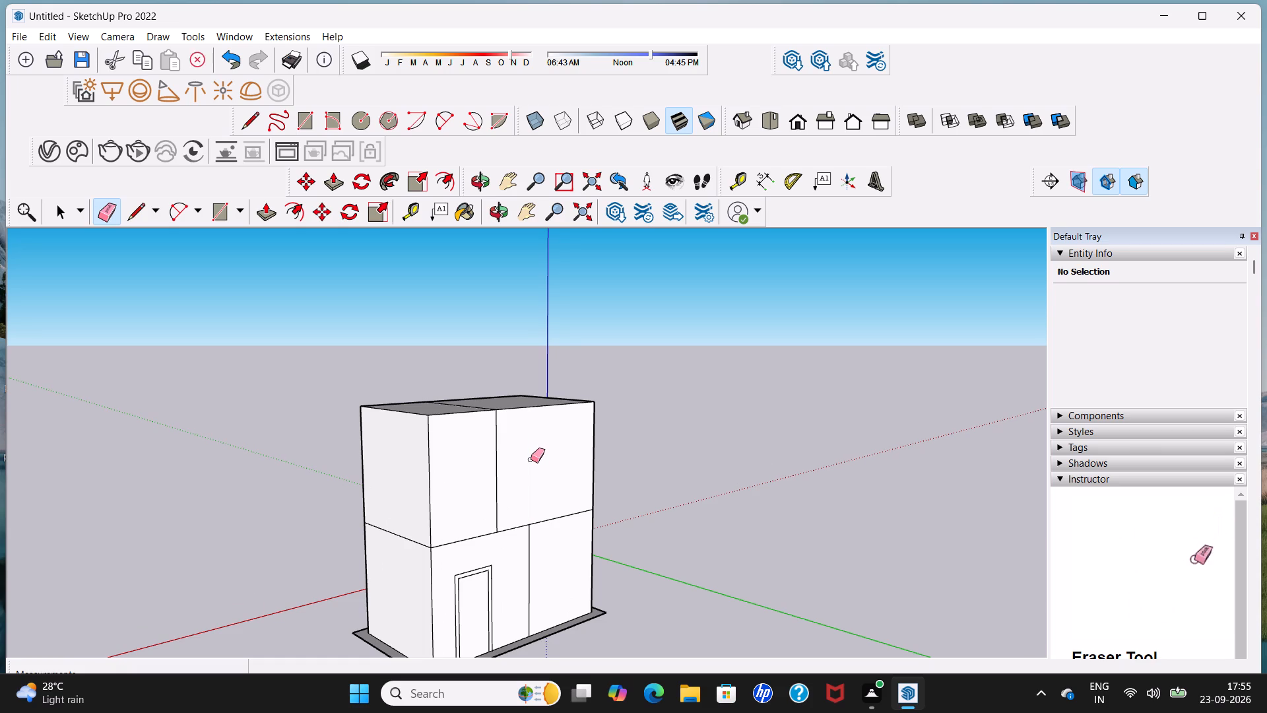
{"action": "left_click", "coordinate": [531, 562]}
{"action": "left_click", "coordinate": [529, 564]}
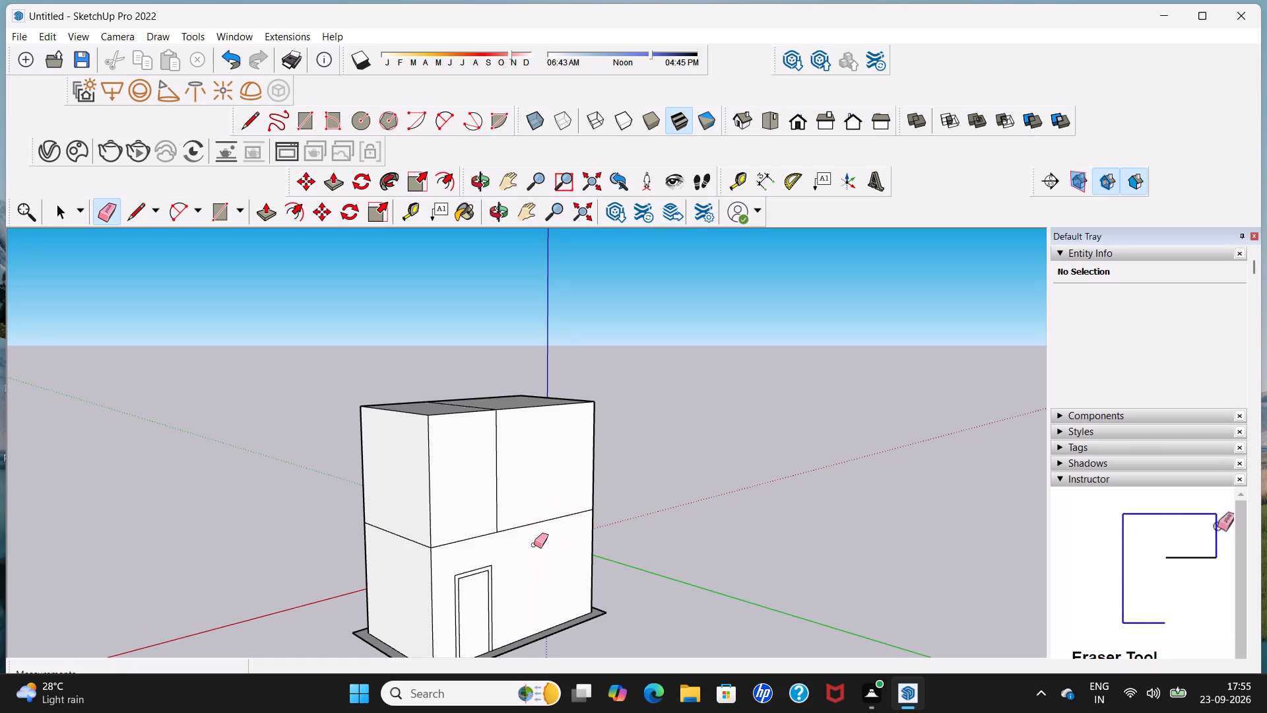
Examine the building's front and the open upper-storey bay from several angles.
{"action": "scroll", "coordinate": [534, 545], "scroll_direction": "down", "scroll_amount": 7}
{"action": "middle_click_drag", "start_coordinate": [485, 537], "coordinate": [771, 528]}
{"action": "middle_click_drag", "start_coordinate": [534, 521], "coordinate": [627, 531]}
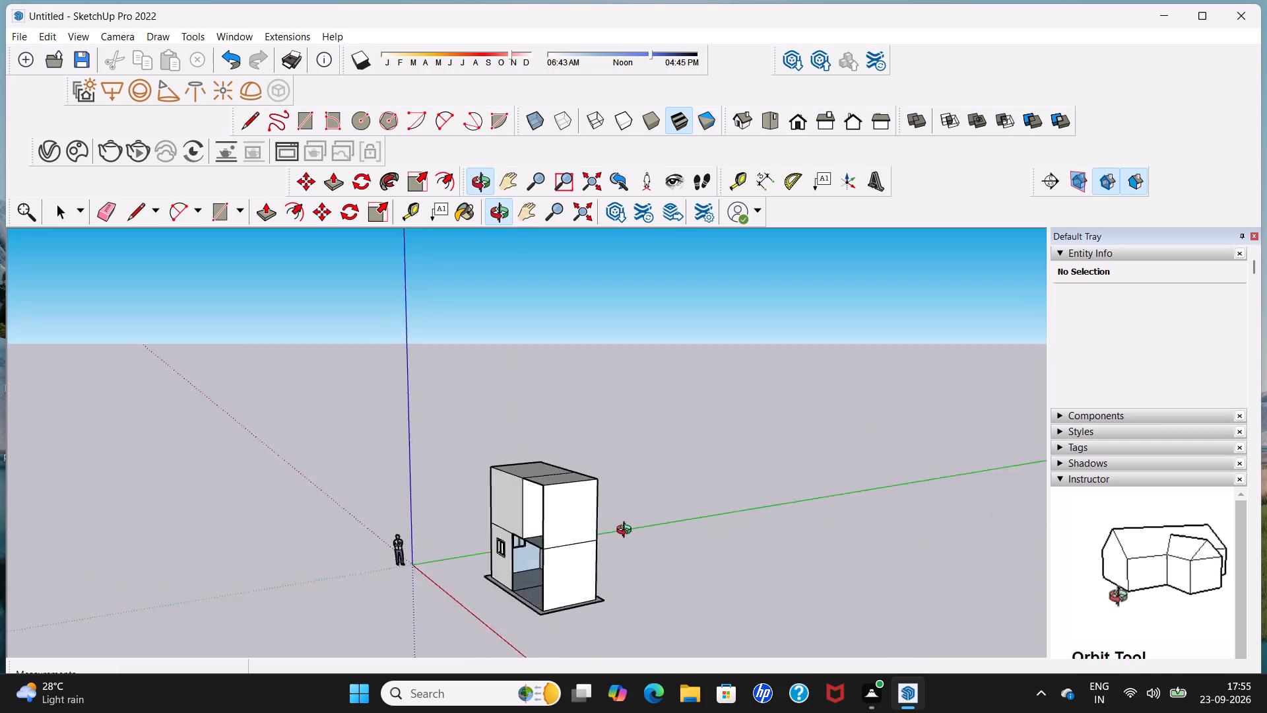
{"action": "middle_click_drag", "start_coordinate": [627, 531], "coordinate": [807, 480]}
{"action": "middle_click_drag", "start_coordinate": [511, 479], "coordinate": [606, 501]}
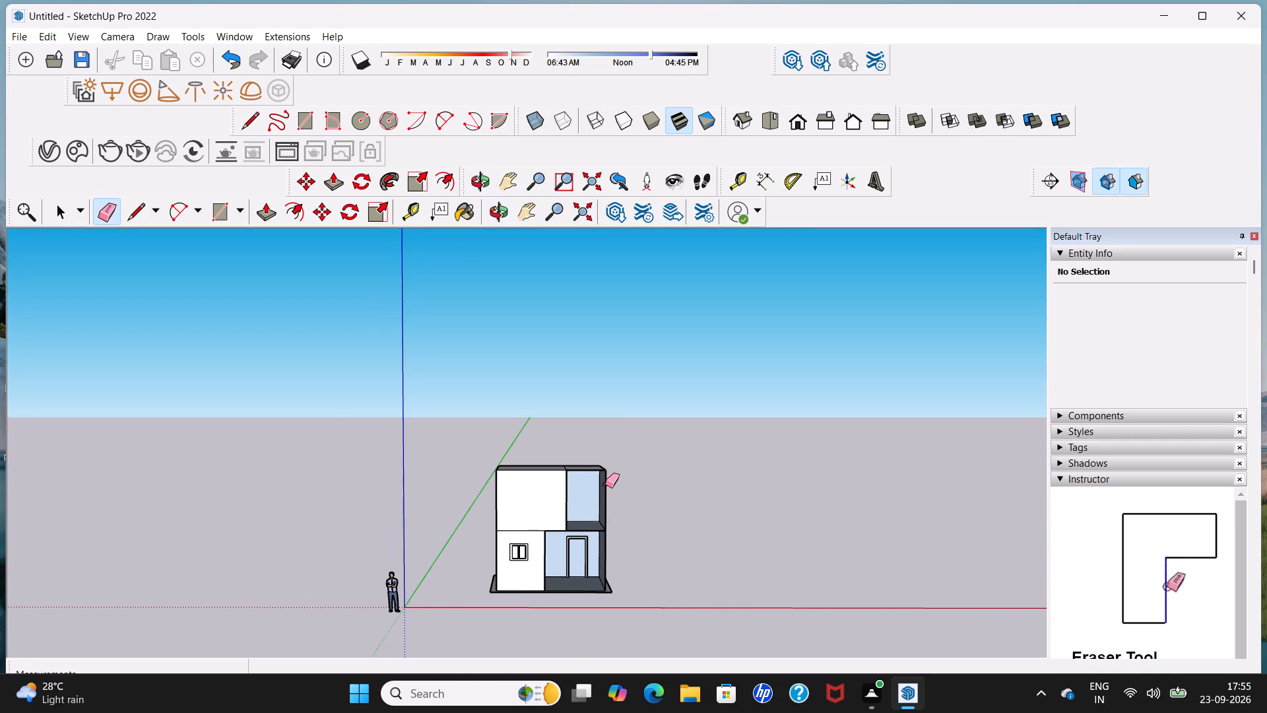
{"action": "key", "text": "space"}
{"action": "middle_click_drag", "start_coordinate": [550, 524], "coordinate": [560, 483]}
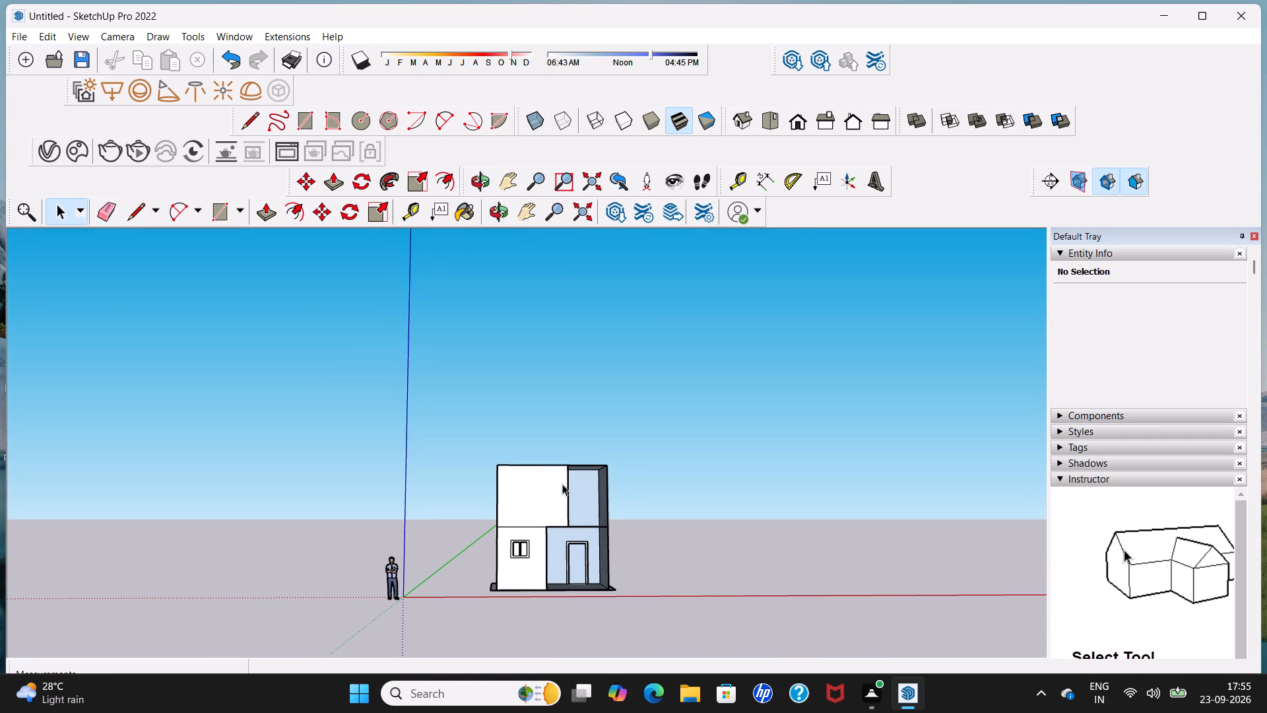
{"action": "middle_click_drag", "start_coordinate": [605, 503], "coordinate": [567, 519]}
{"action": "scroll", "coordinate": [572, 519], "scroll_direction": "up", "scroll_amount": 5}
{"action": "scroll", "coordinate": [601, 469], "scroll_direction": "up", "scroll_amount": 6}
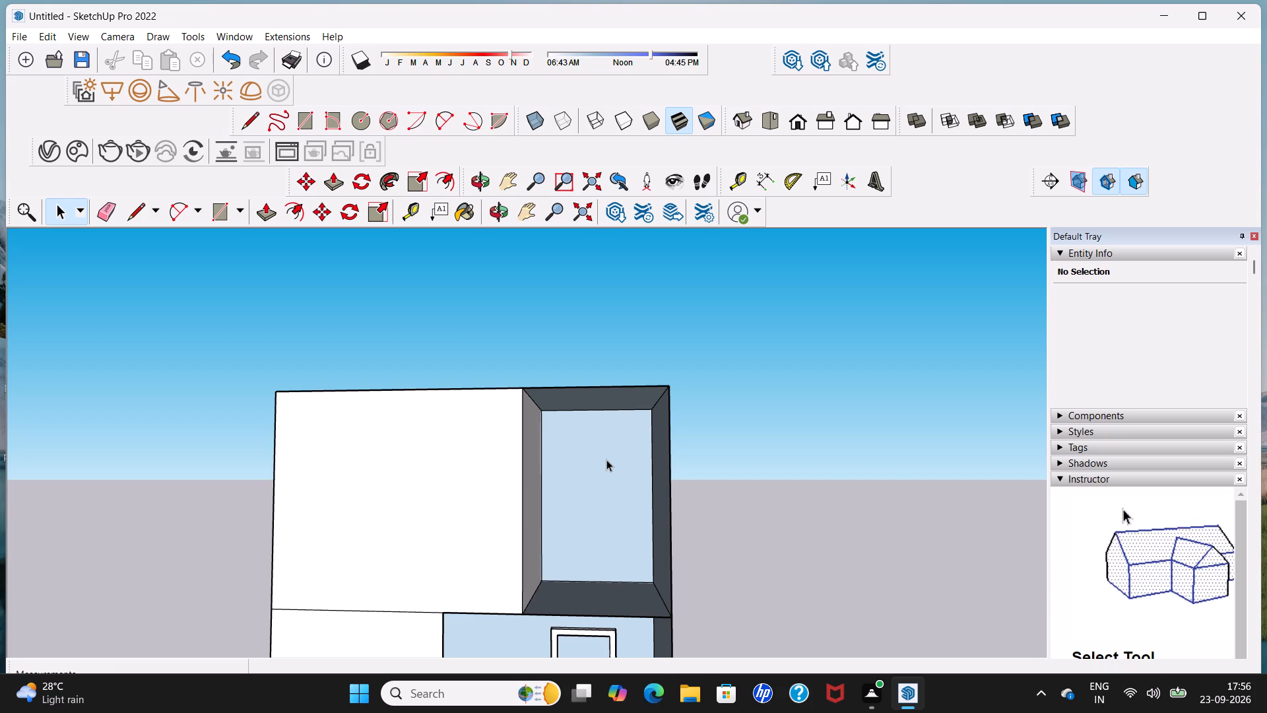
{"action": "scroll", "coordinate": [606, 459], "scroll_direction": "down", "scroll_amount": 3}
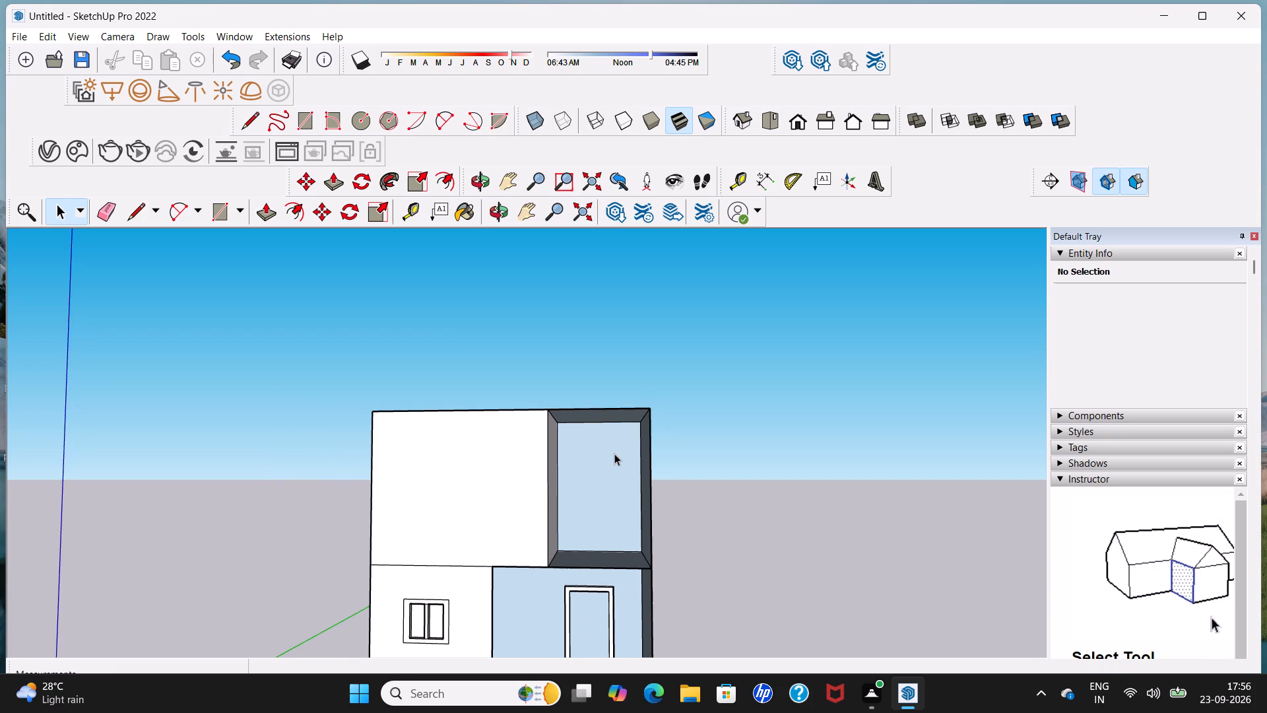
{"action": "middle_click_drag", "start_coordinate": [614, 454], "coordinate": [684, 452]}
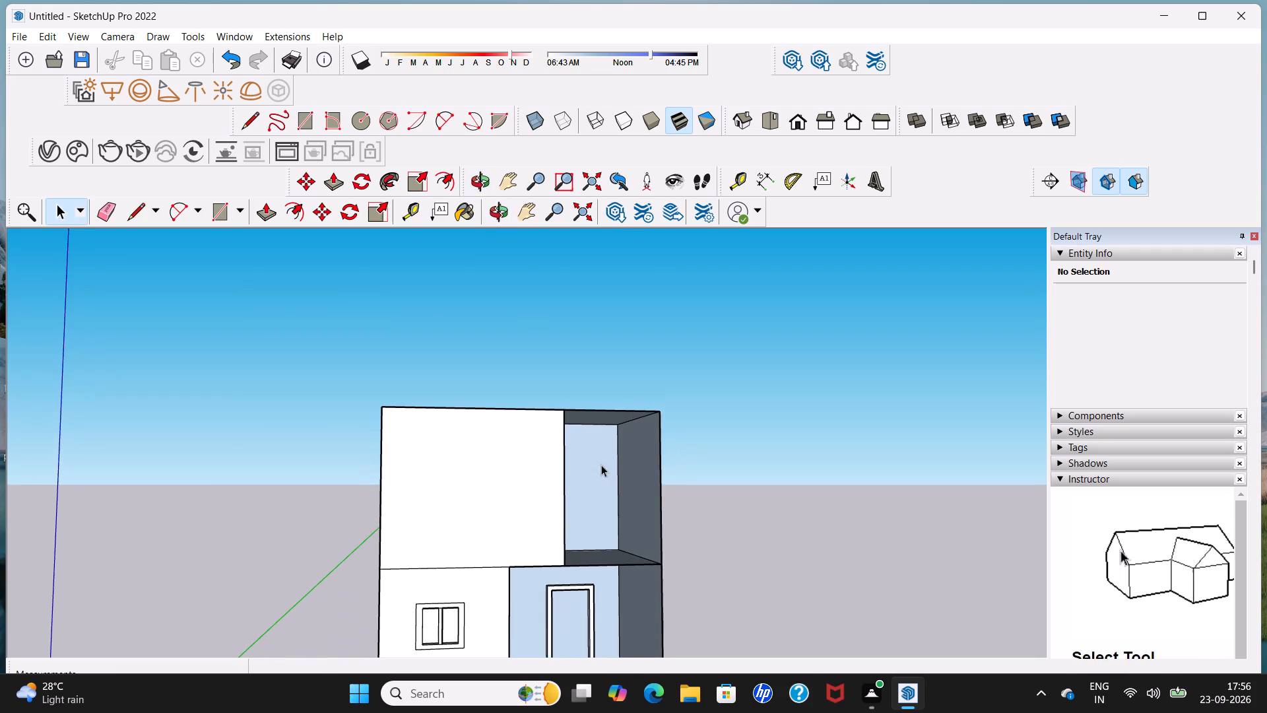
{"action": "middle_click_drag", "start_coordinate": [601, 465], "coordinate": [658, 465]}
{"action": "scroll", "coordinate": [657, 463], "scroll_direction": "up", "scroll_amount": 3}
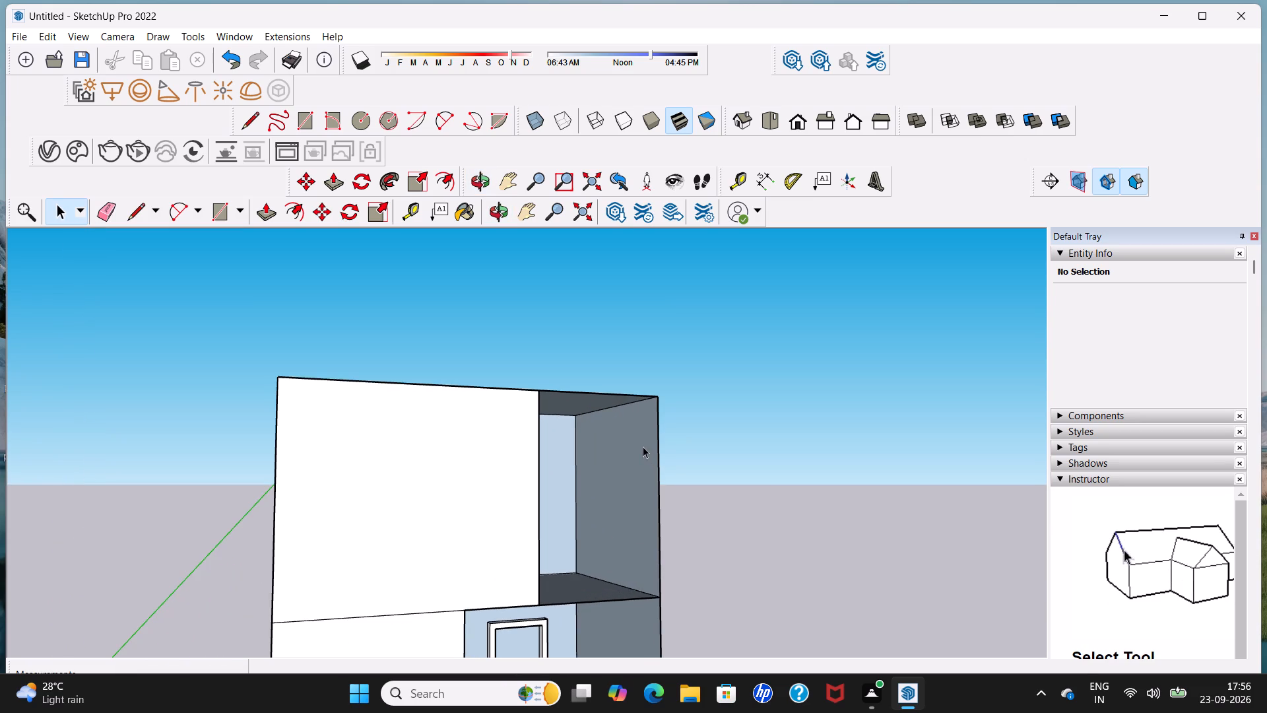
{"action": "middle_click_drag", "start_coordinate": [626, 446], "coordinate": [660, 442]}
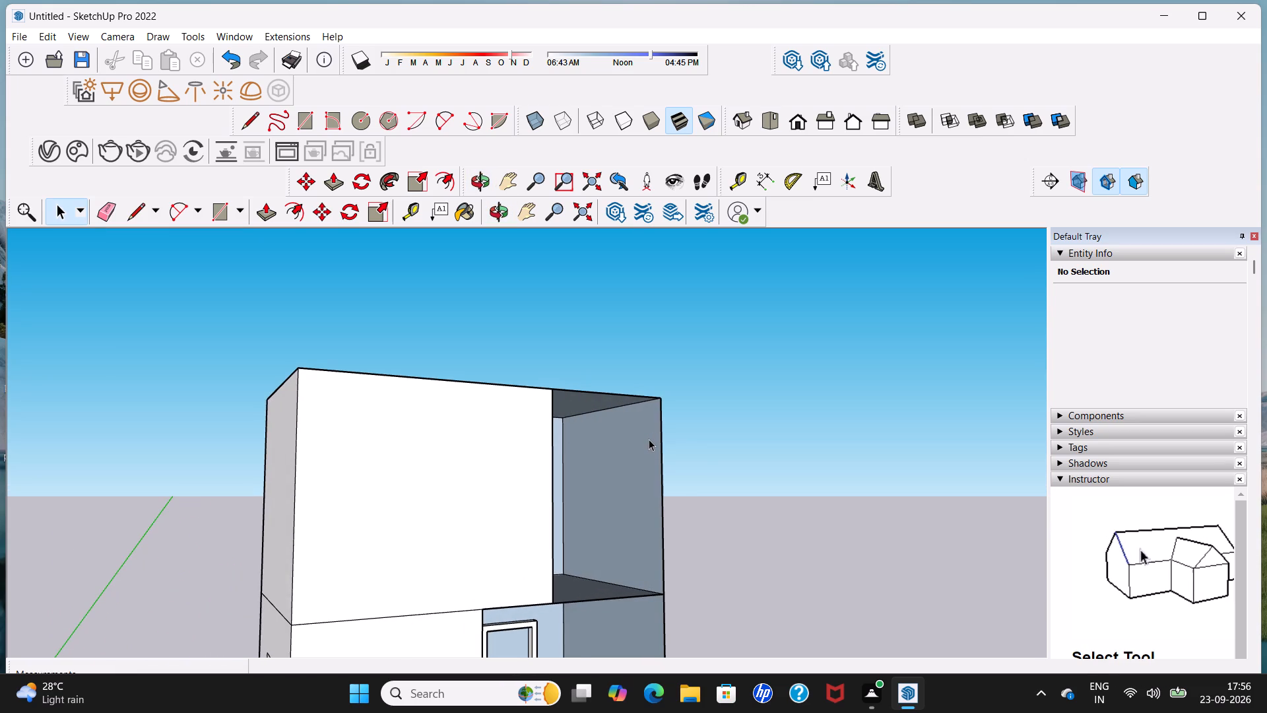
{"action": "scroll", "coordinate": [649, 439], "scroll_direction": "down", "scroll_amount": 4}
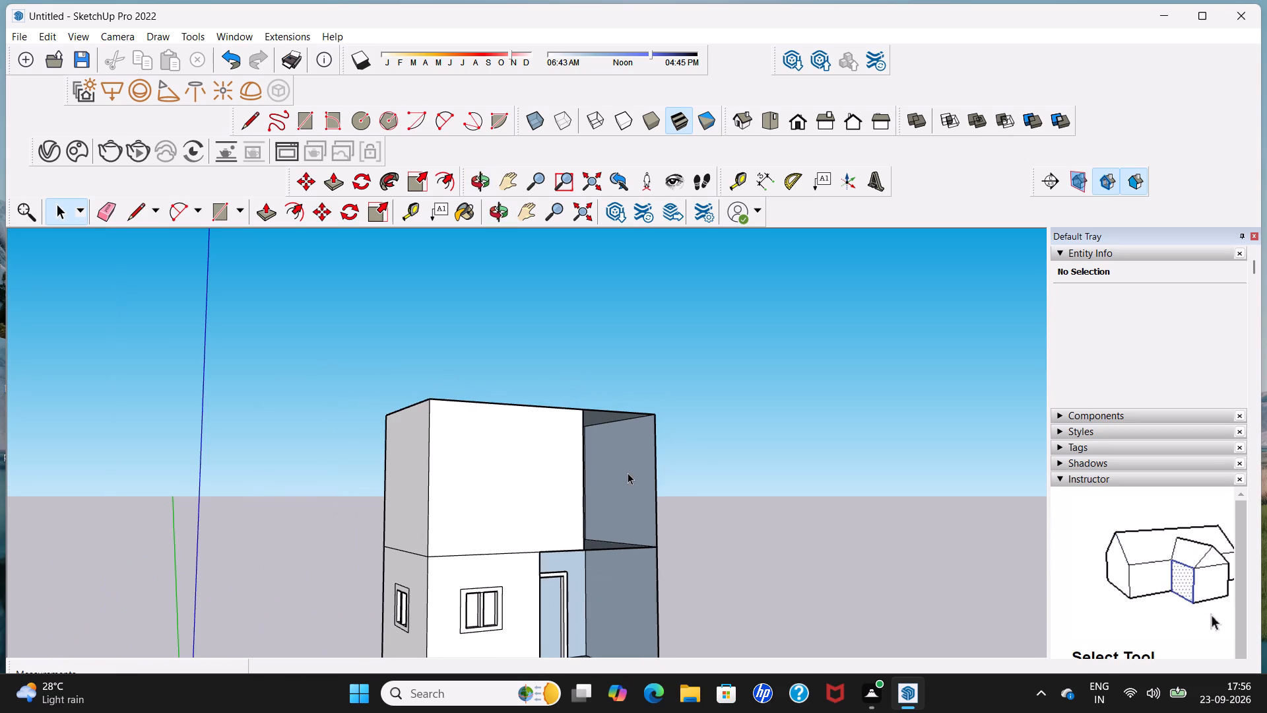
{"action": "scroll", "coordinate": [628, 473], "scroll_direction": "up", "scroll_amount": 4}
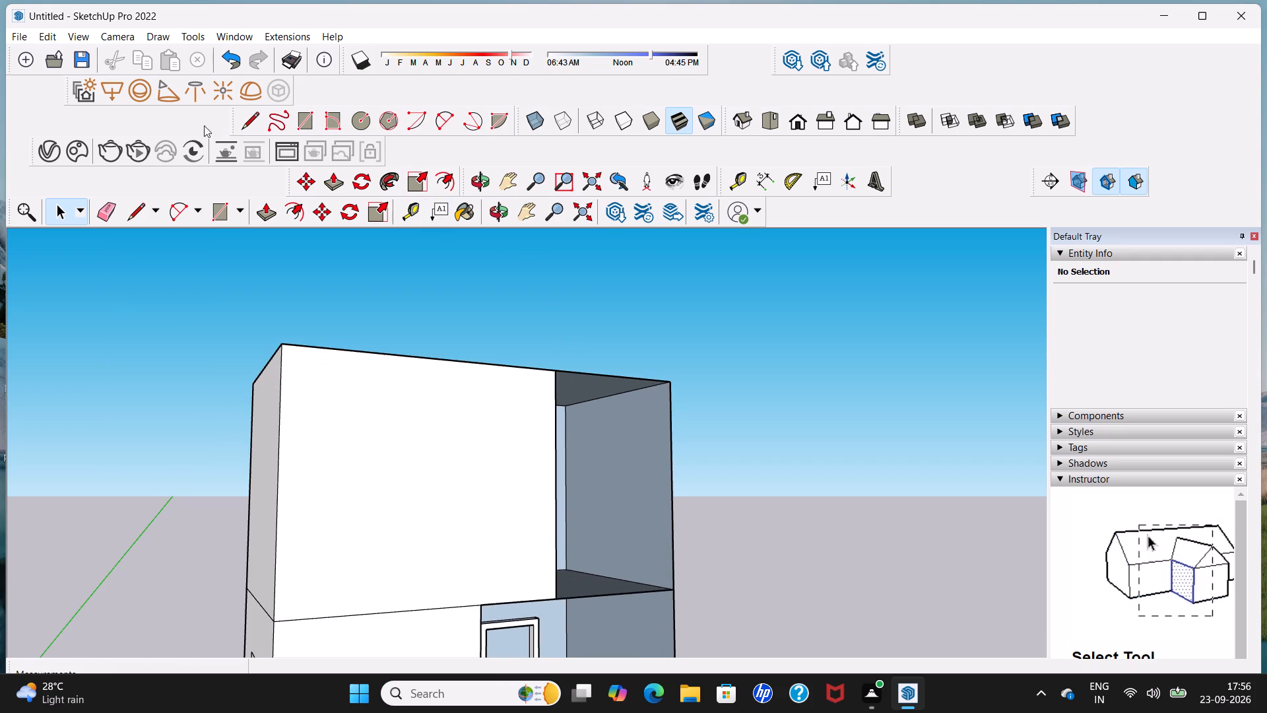
Draw two horizontal 6' 5 3/8" lines across the upper bay's front opening, one near its top and one near its bottom.
{"action": "left_click", "coordinate": [259, 119]}
{"action": "middle_click_drag", "start_coordinate": [459, 289], "coordinate": [376, 276]}
{"action": "scroll", "coordinate": [374, 274], "scroll_direction": "up", "scroll_amount": 2}
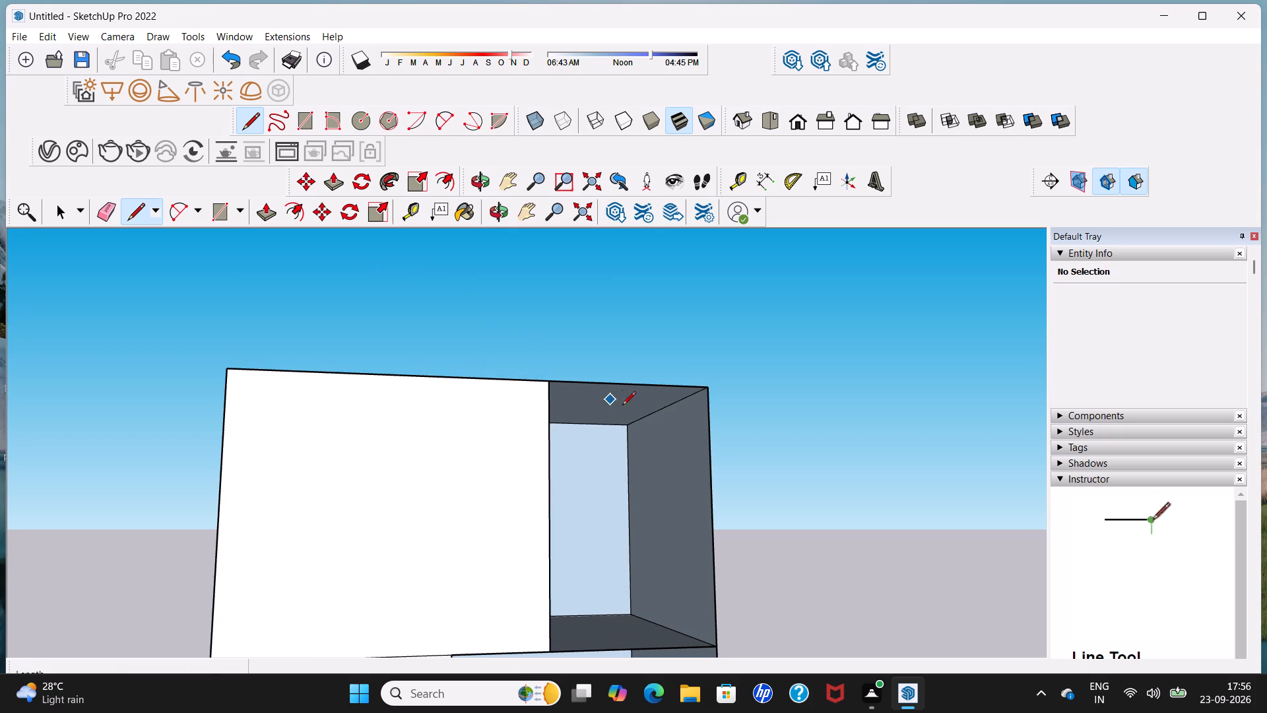
{"action": "left_click_drag", "start_coordinate": [710, 421], "coordinate": [701, 421]}
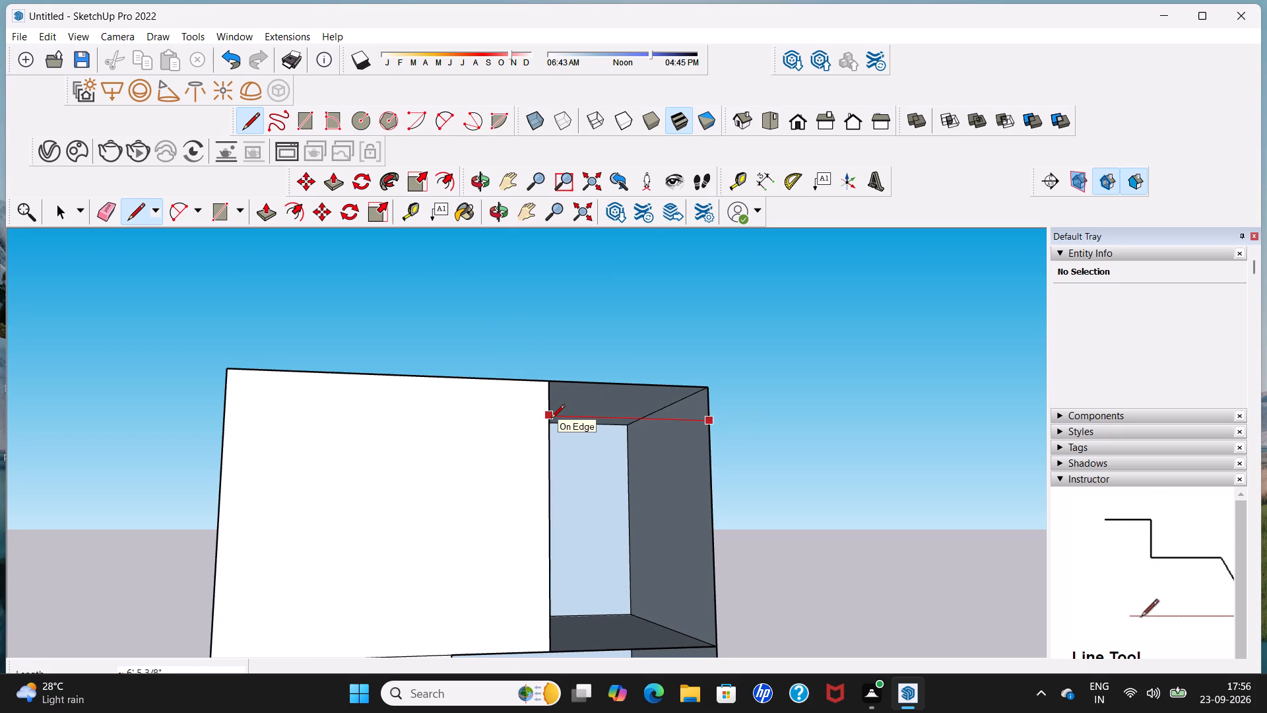
{"action": "left_click", "coordinate": [551, 419]}
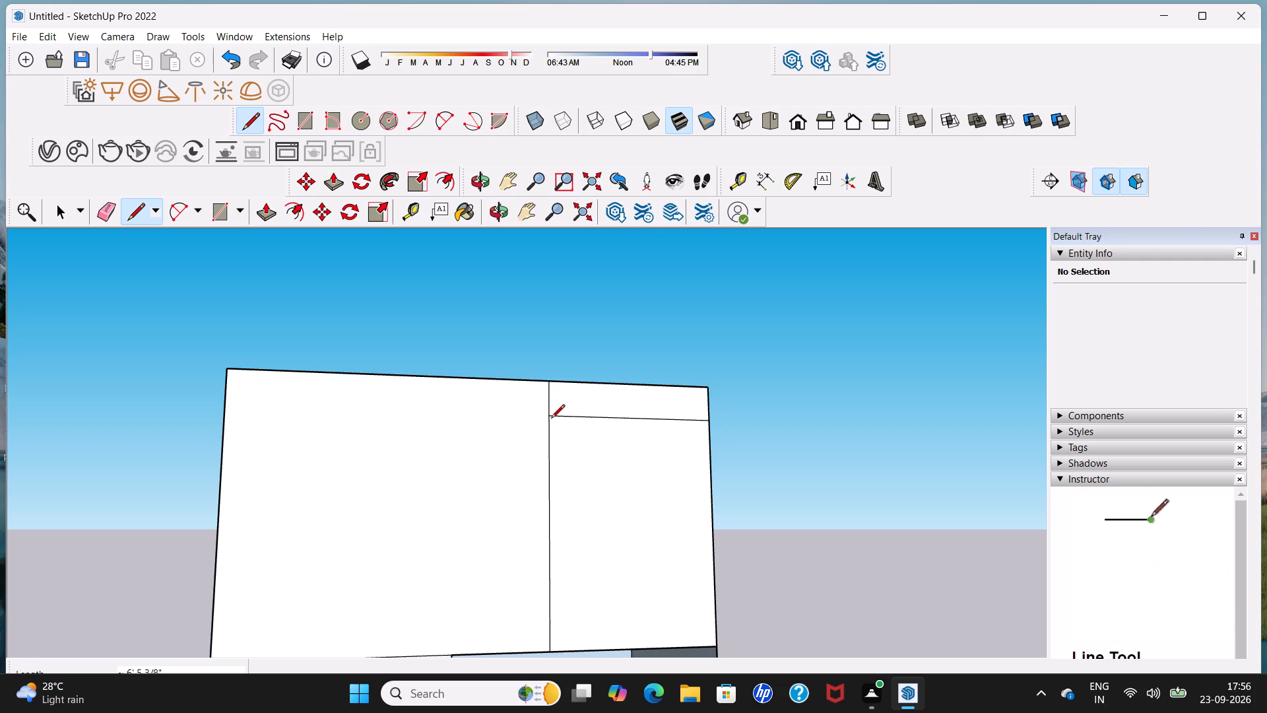
{"action": "left_click", "coordinate": [548, 601]}
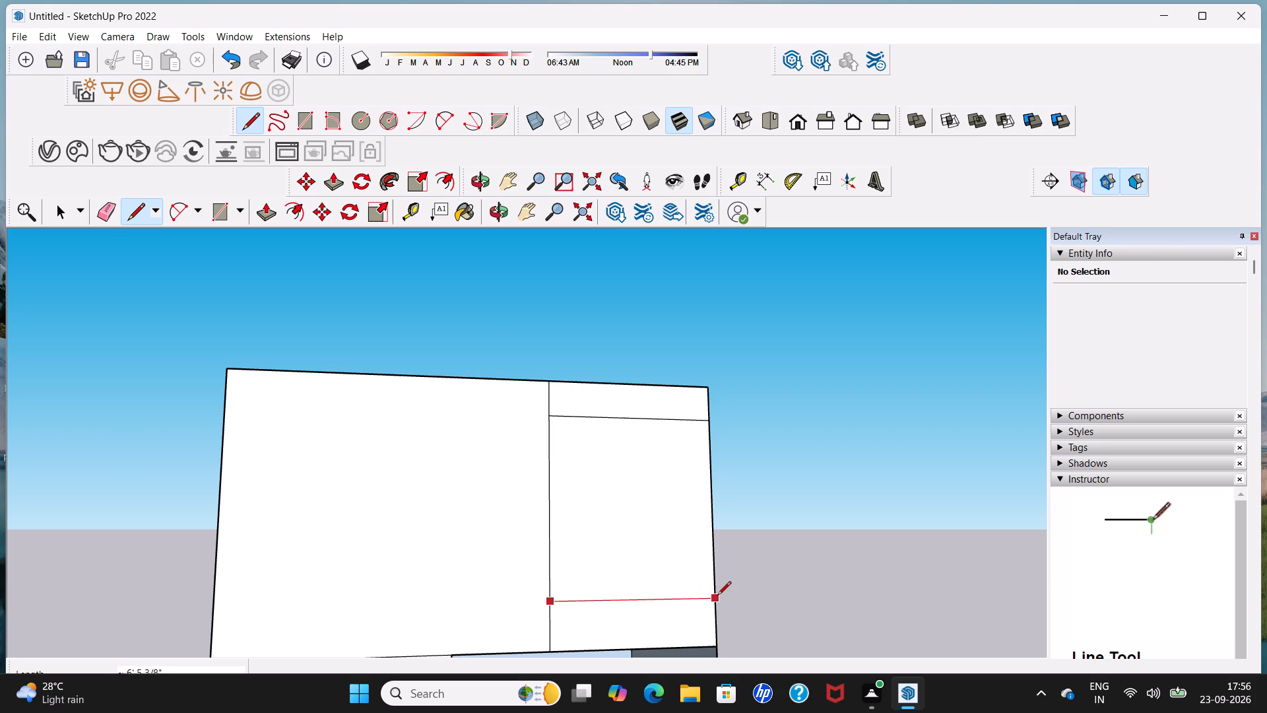
{"action": "left_click", "coordinate": [716, 597]}
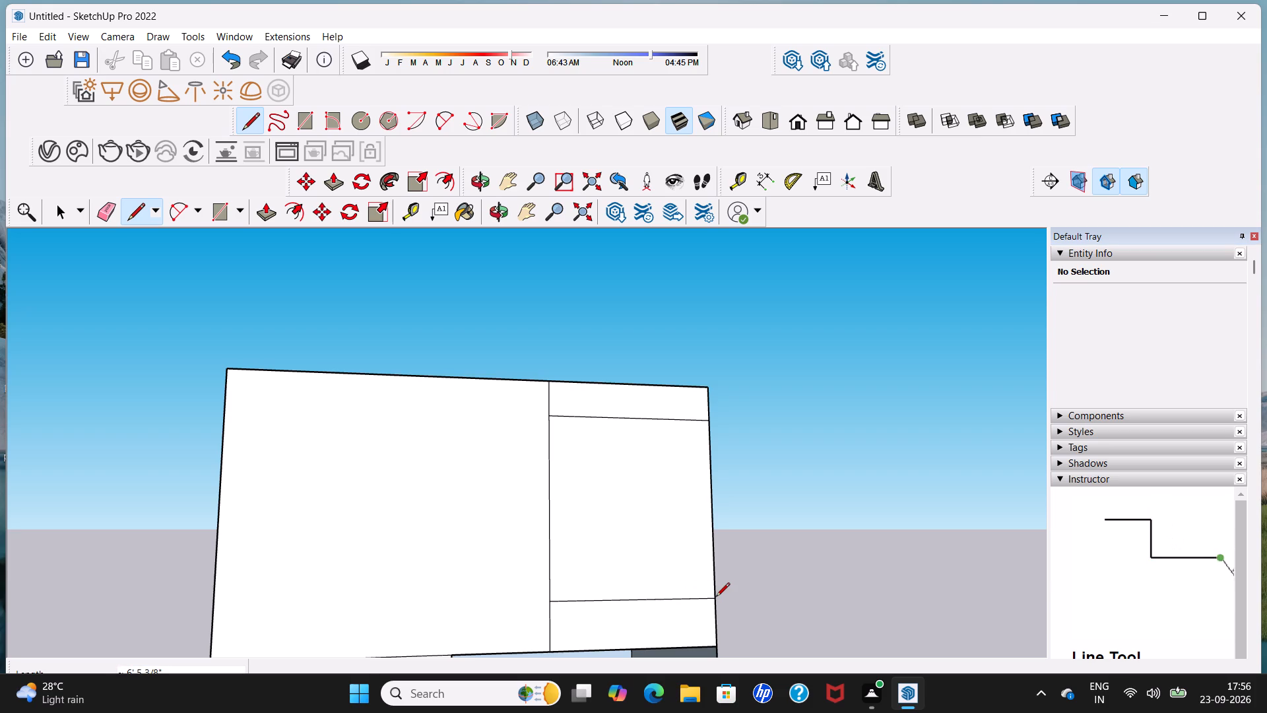
Delete the front face between the two horizontal lines of the upper bay, leaving the top and bottom bands.
{"action": "key", "text": "space"}
{"action": "left_click", "coordinate": [679, 556]}
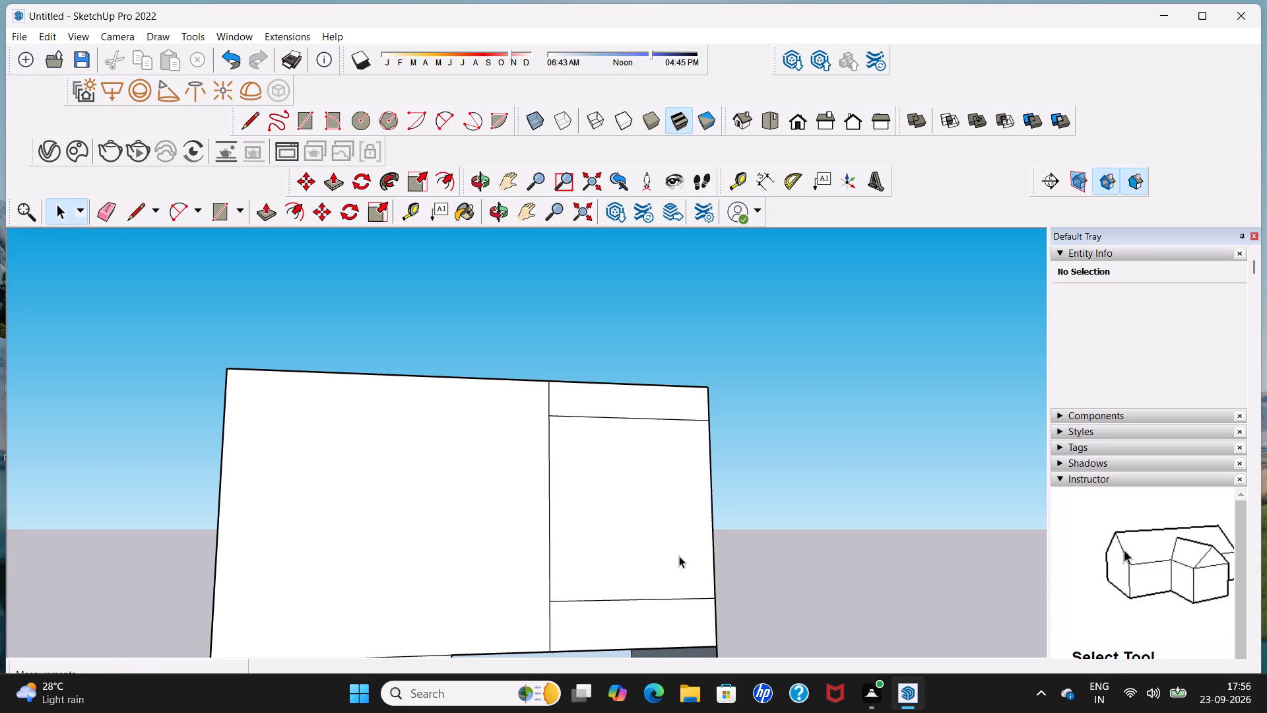
{"action": "key", "text": "Delete"}
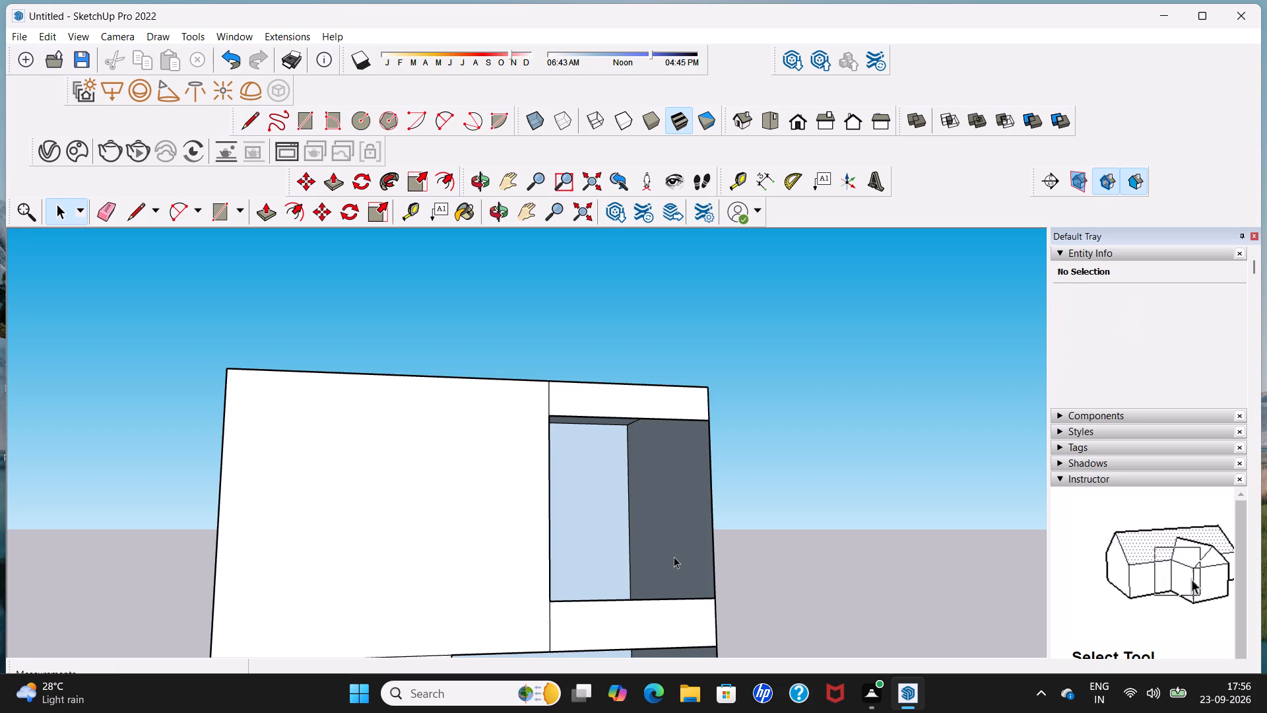
{"action": "scroll", "coordinate": [674, 555], "scroll_direction": "up", "scroll_amount": 3}
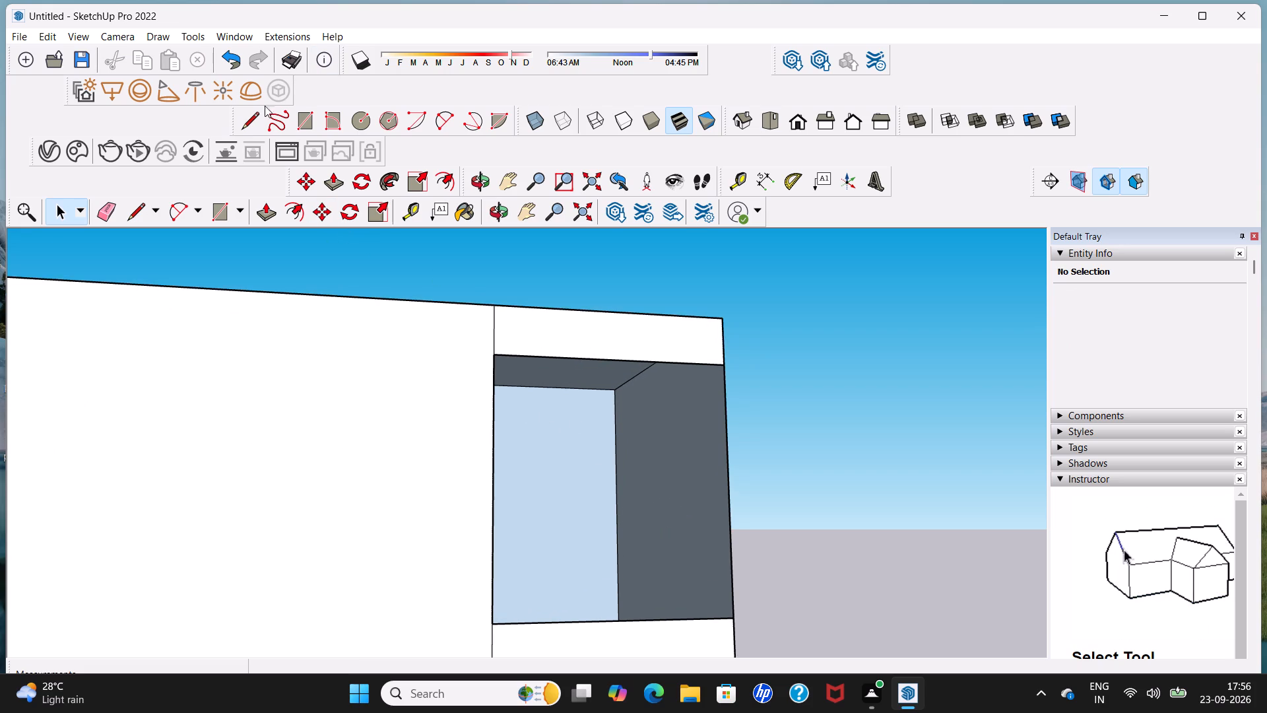
Draw a three-sided outline about 6' wide and 5' 11 1/2" high inside the upper bay's front opening, ending on the building's corner edge.
{"action": "left_click", "coordinate": [255, 127]}
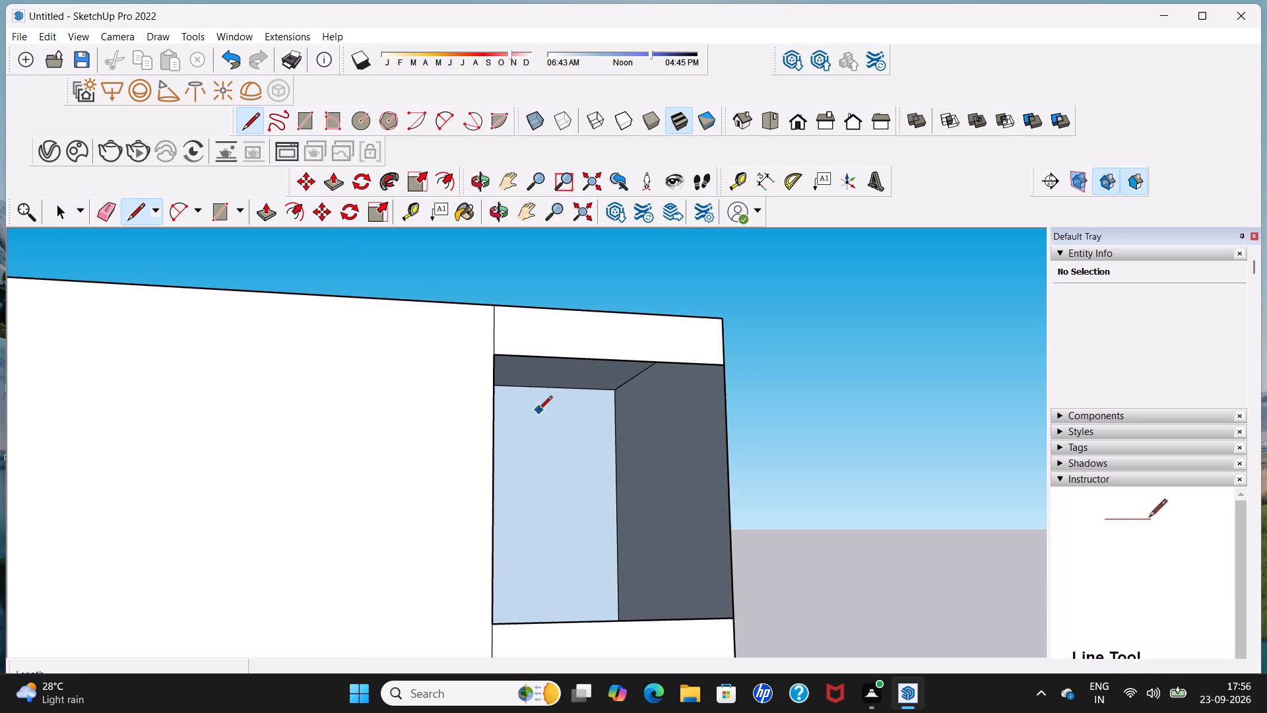
{"action": "scroll", "coordinate": [527, 399], "scroll_direction": "up", "scroll_amount": 1}
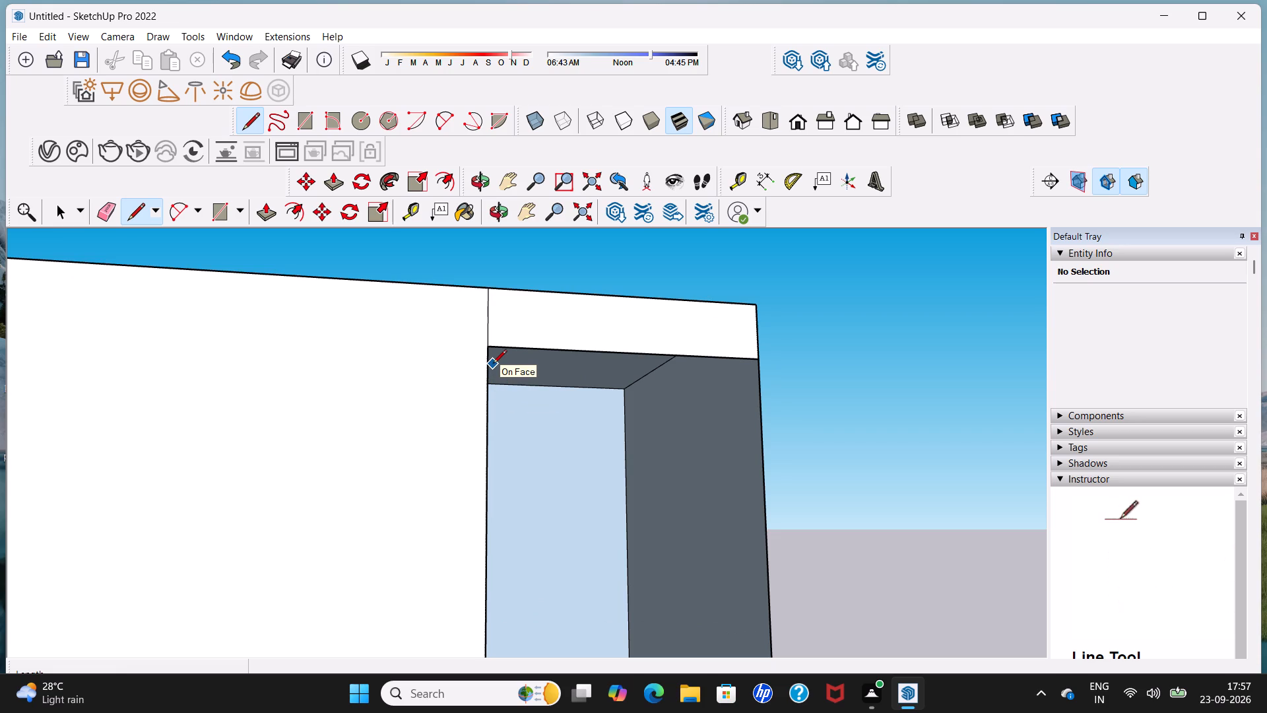
{"action": "left_click", "coordinate": [758, 376]}
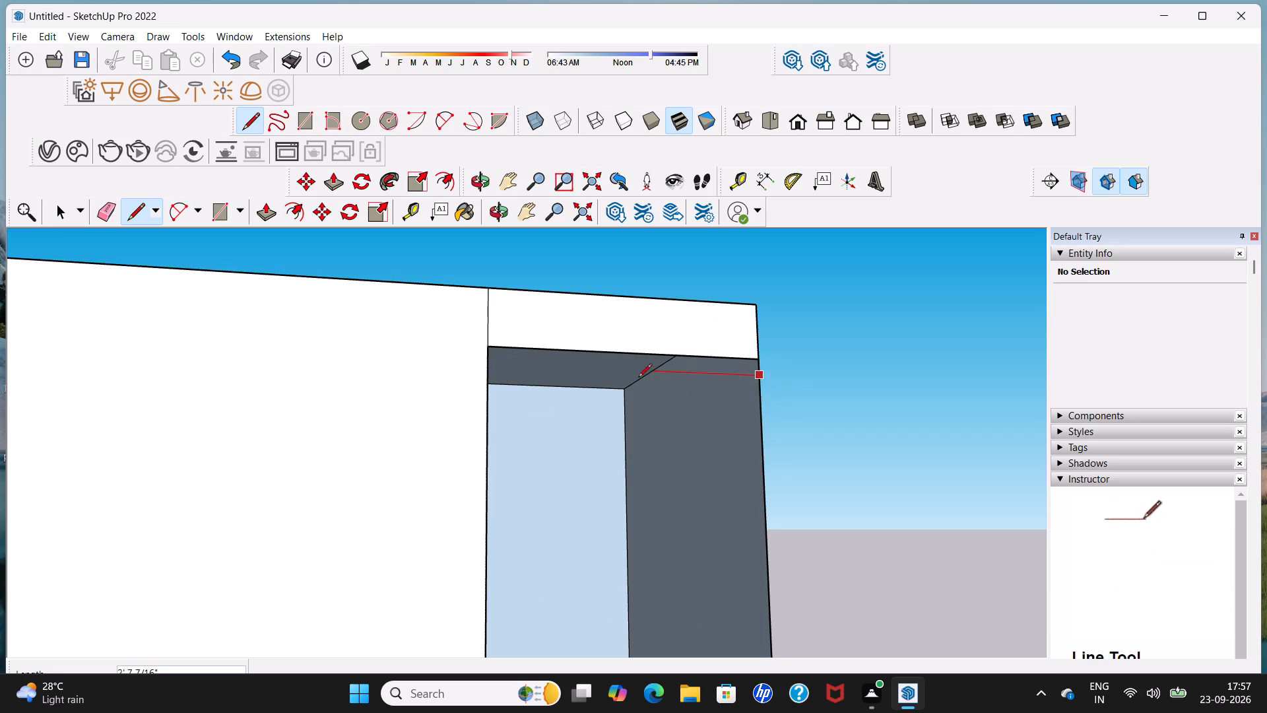
{"action": "left_click", "coordinate": [506, 370]}
{"action": "scroll", "coordinate": [504, 426], "scroll_direction": "down", "scroll_amount": 4}
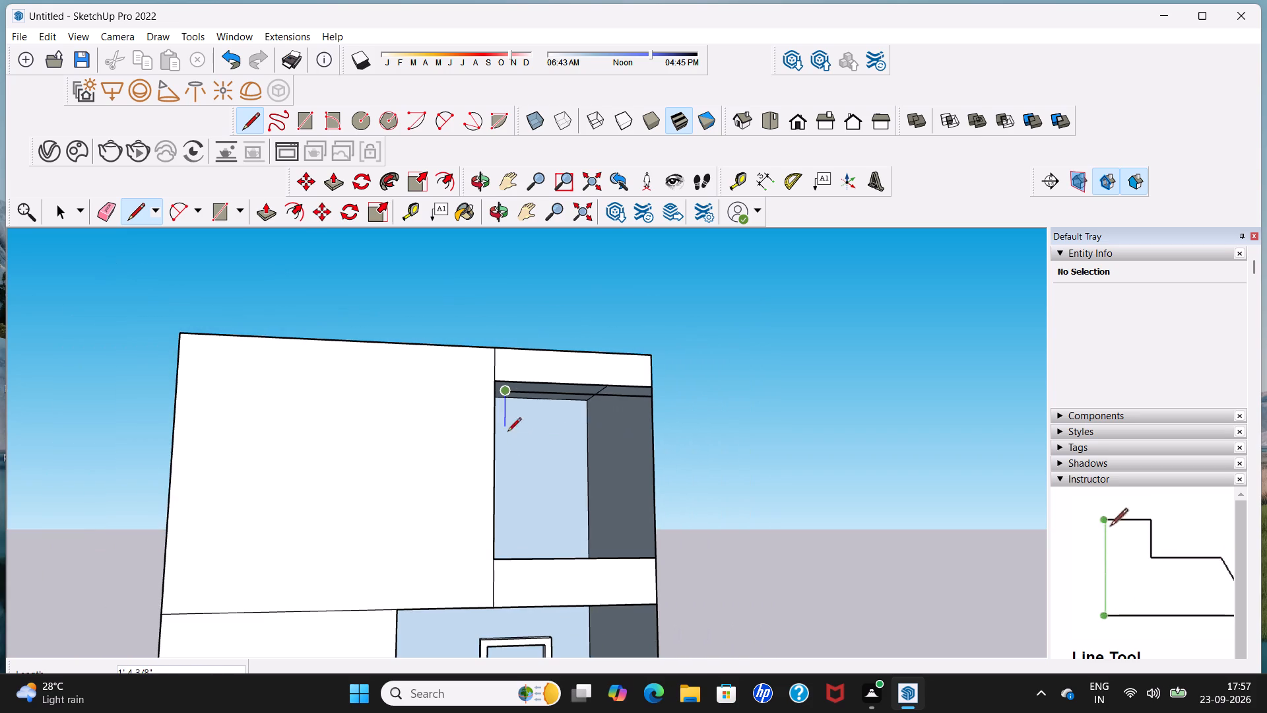
{"action": "left_click", "coordinate": [509, 545]}
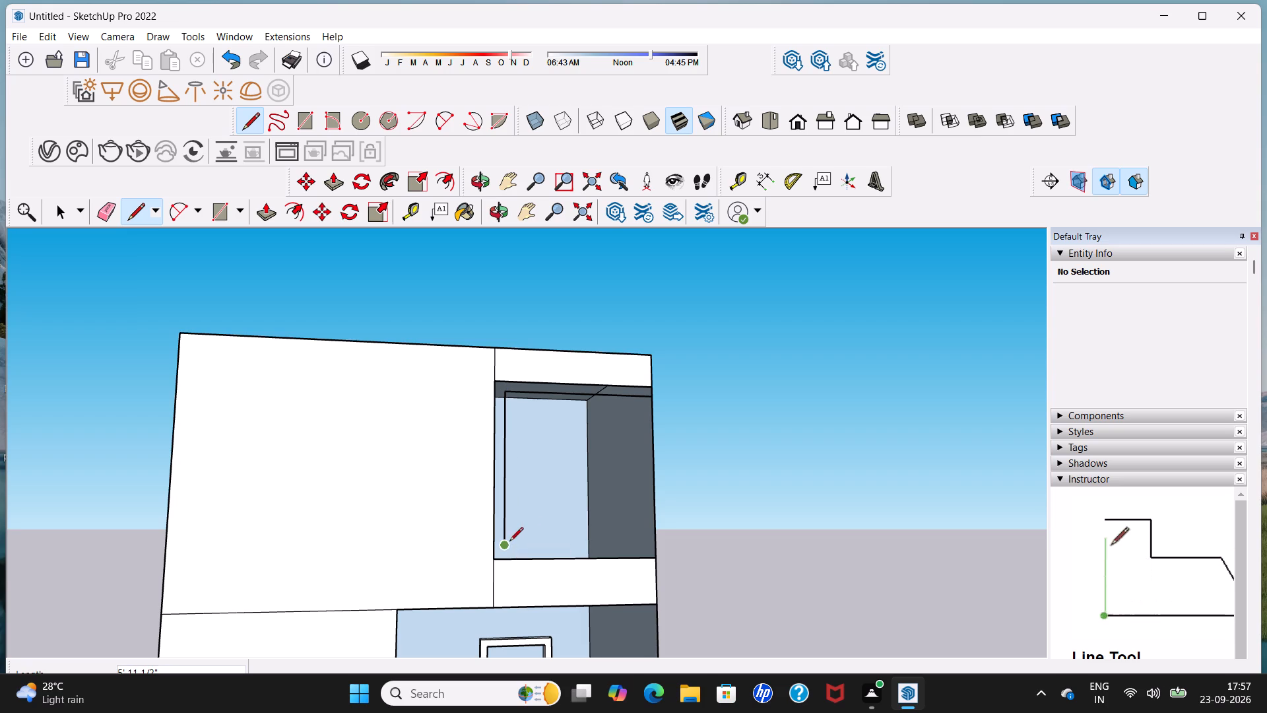
{"action": "left_click", "coordinate": [657, 547]}
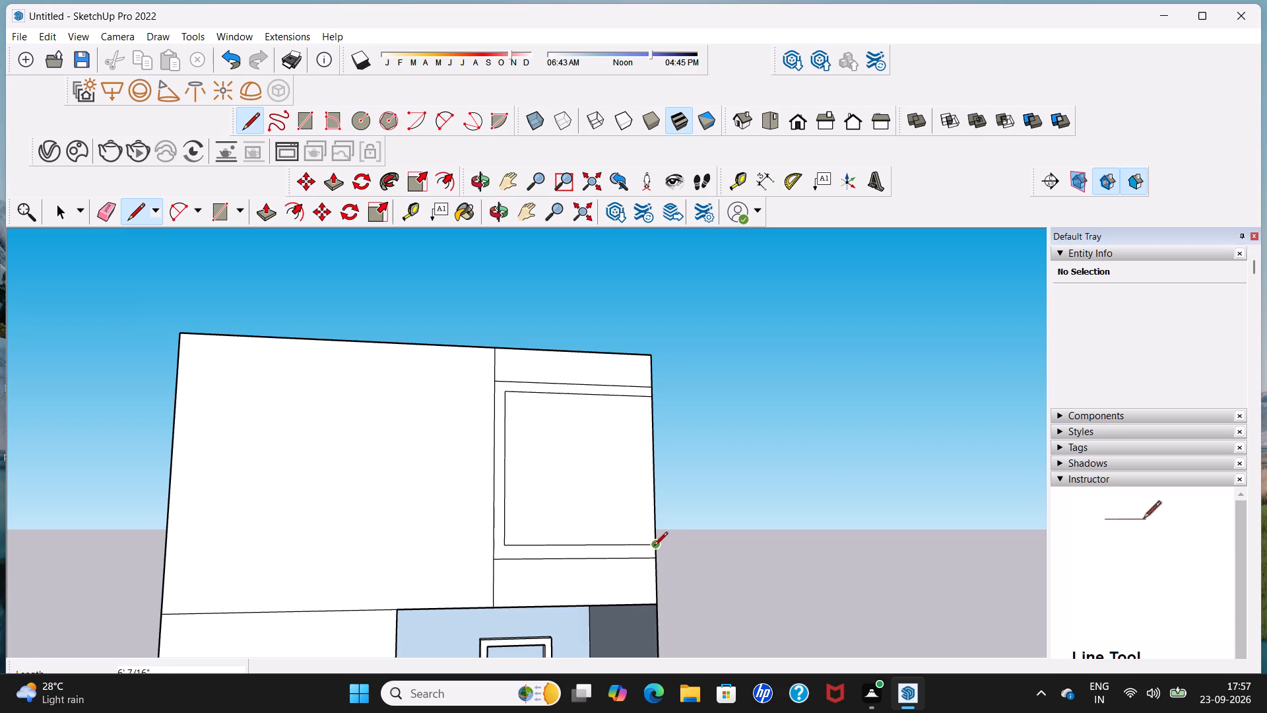
Delete the face inside the new outline, leaving a narrow frame strip around the upper bay's opening.
{"action": "key", "text": "space"}
{"action": "left_click", "coordinate": [617, 505]}
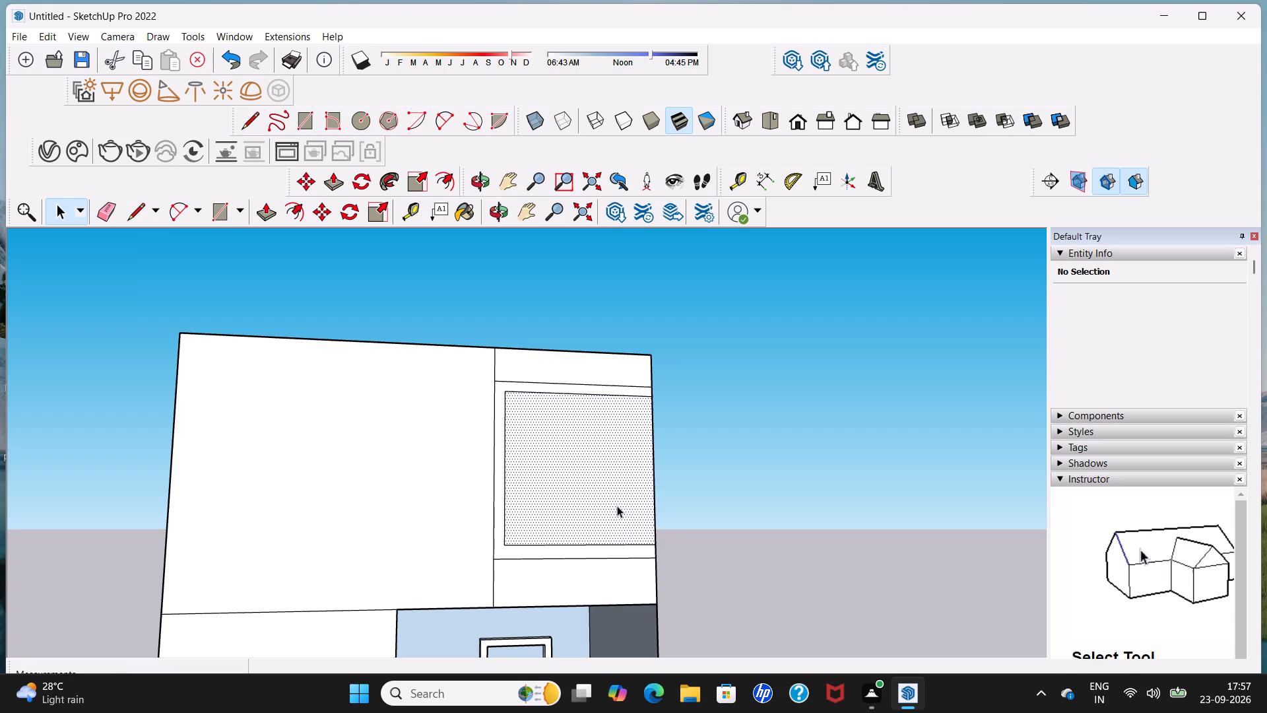
{"action": "key", "text": "Delete"}
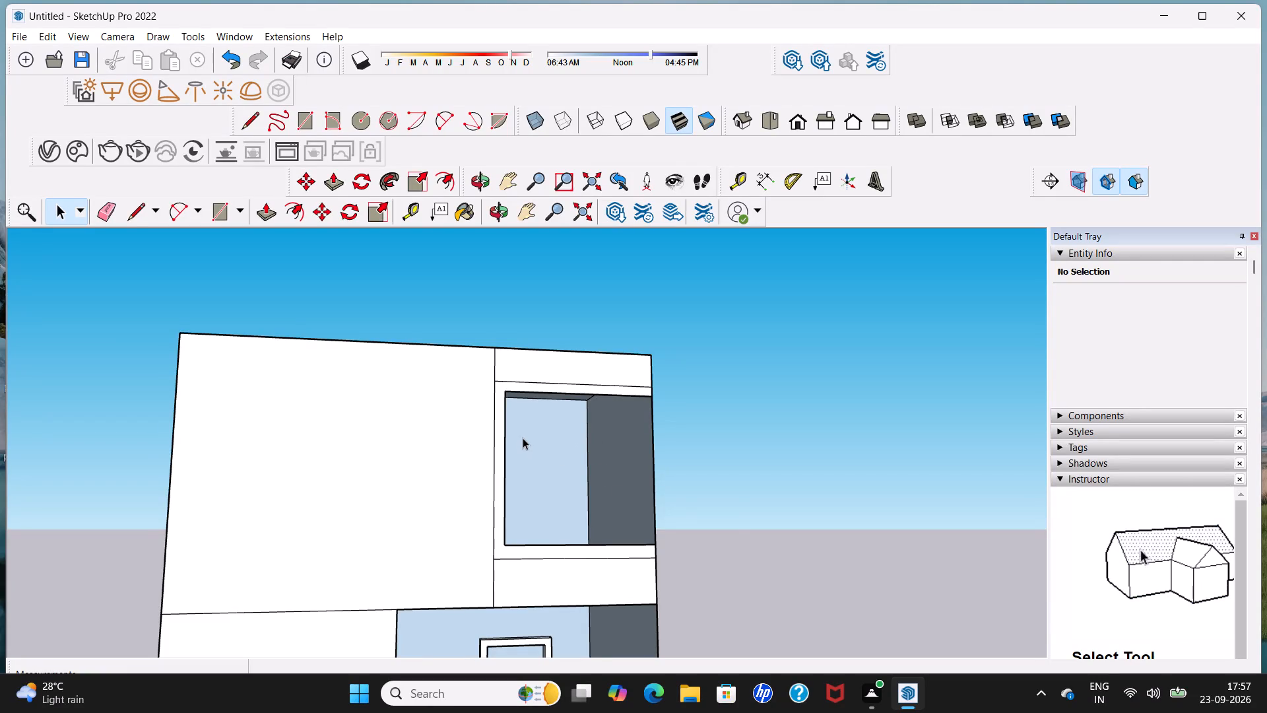
Erase the leftover vertical line segments above and below the upper opening's frame strip on the front wall.
{"action": "scroll", "coordinate": [509, 429], "scroll_direction": "up", "scroll_amount": 3}
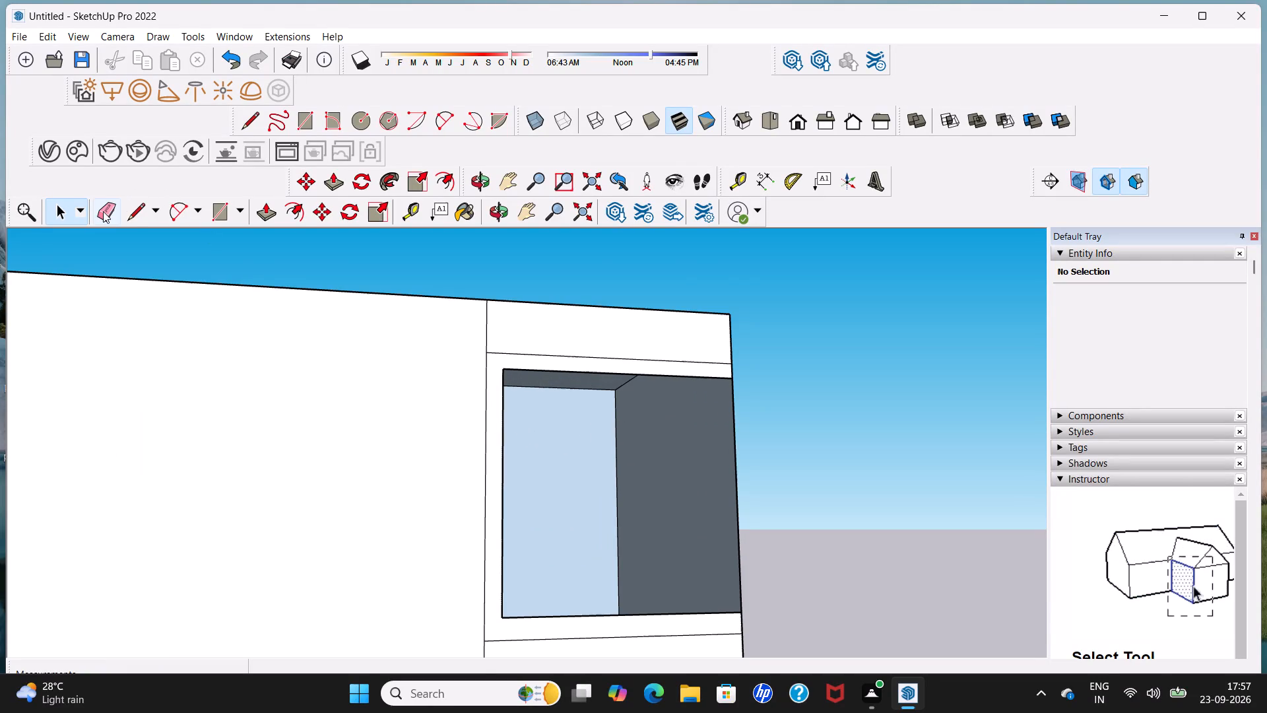
{"action": "left_click", "coordinate": [103, 211]}
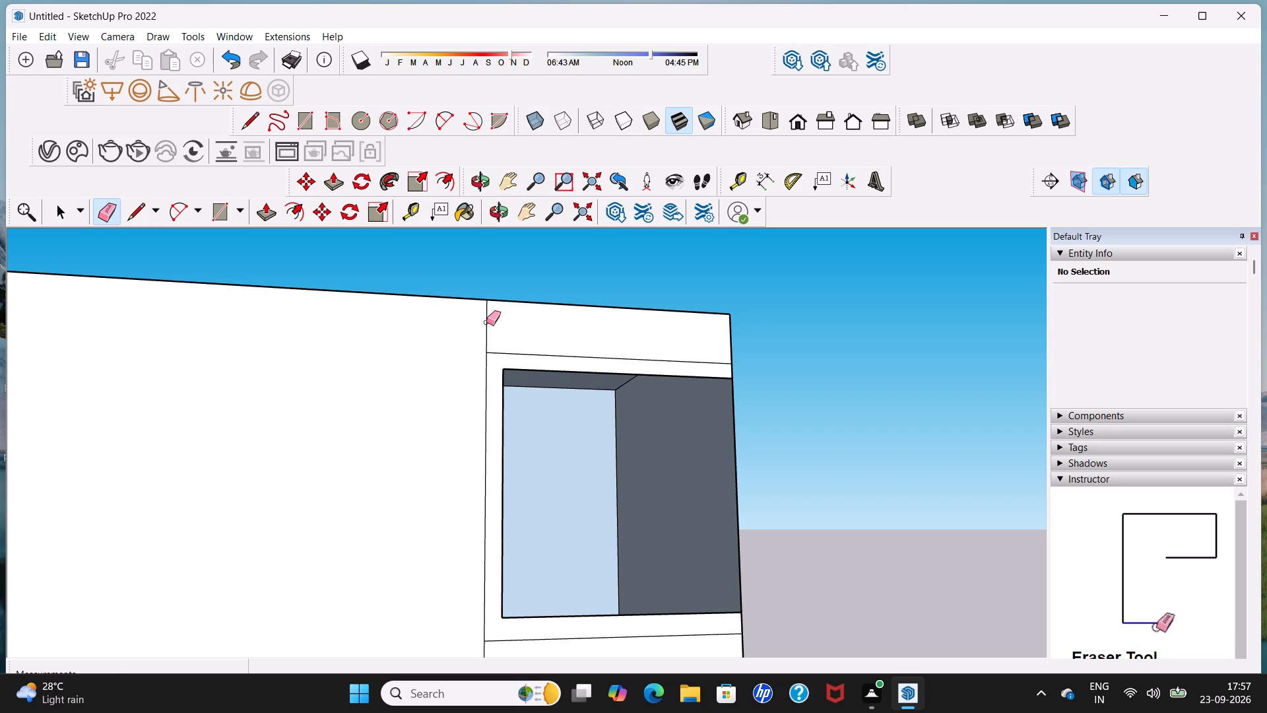
{"action": "left_click", "coordinate": [486, 323]}
{"action": "scroll", "coordinate": [488, 323], "scroll_direction": "down", "scroll_amount": 4}
{"action": "key", "text": "space"}
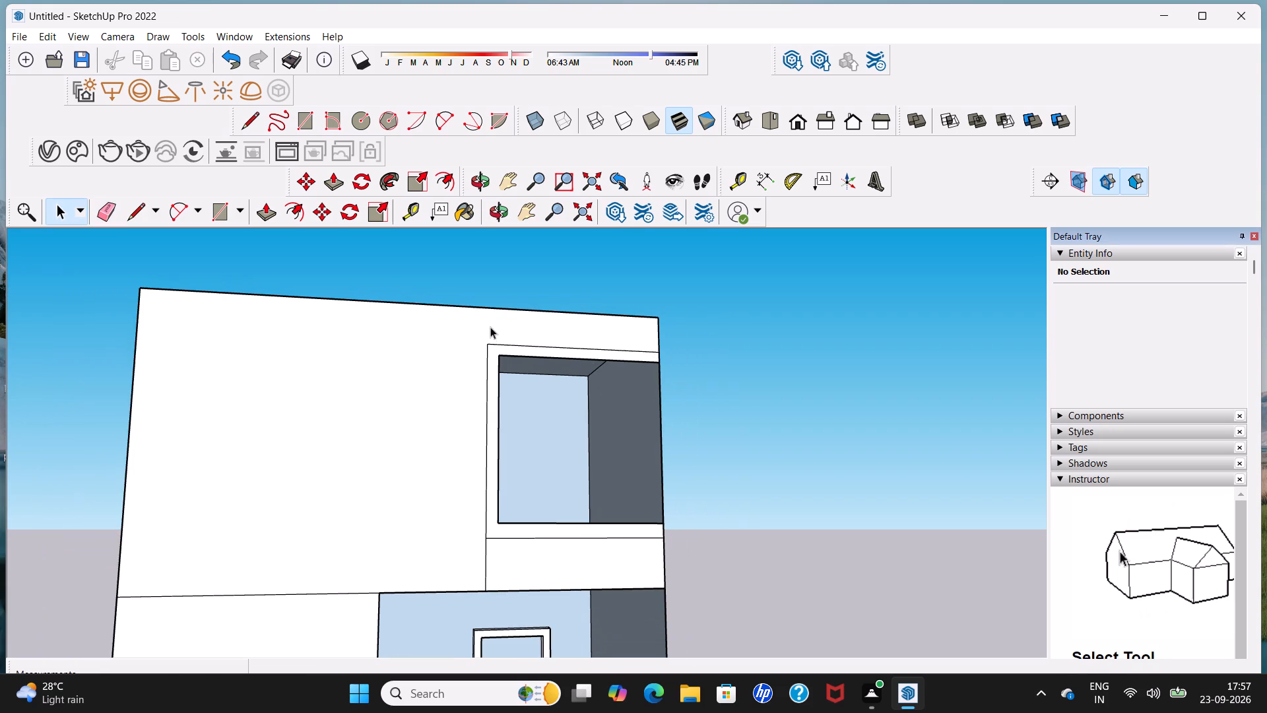
{"action": "scroll", "coordinate": [480, 565], "scroll_direction": "up", "scroll_amount": 2}
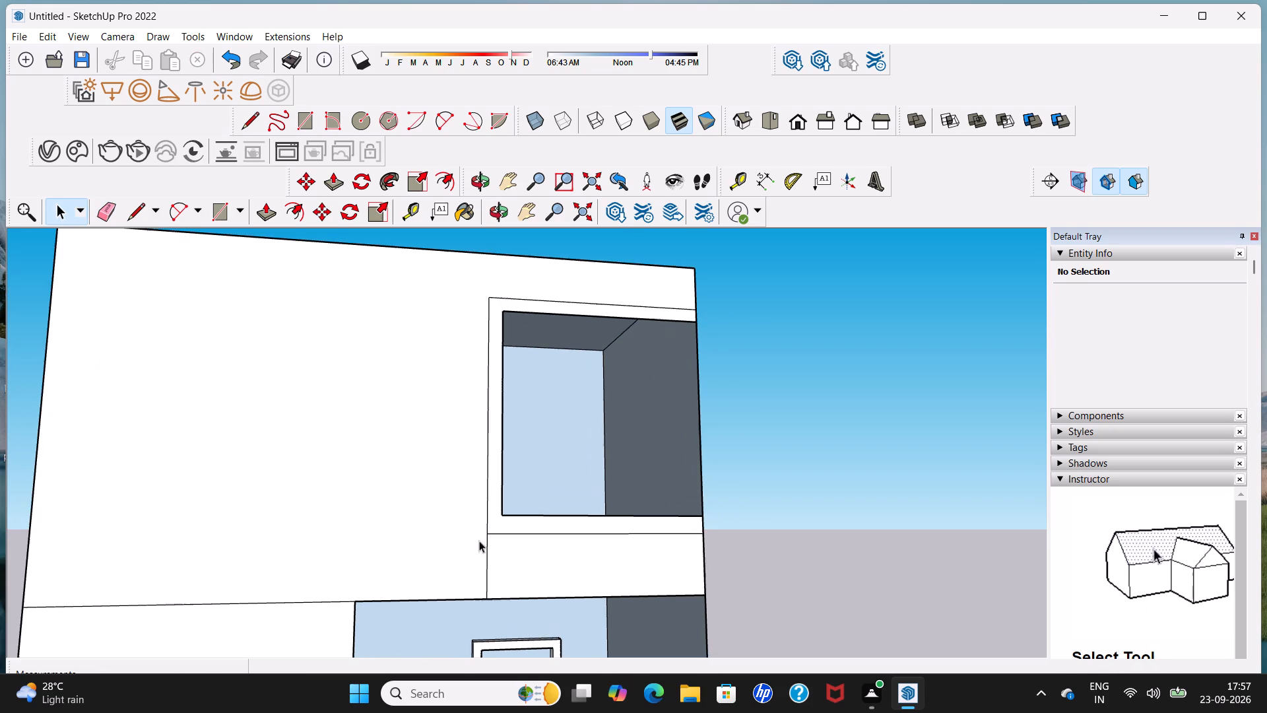
{"action": "left_click", "coordinate": [102, 213]}
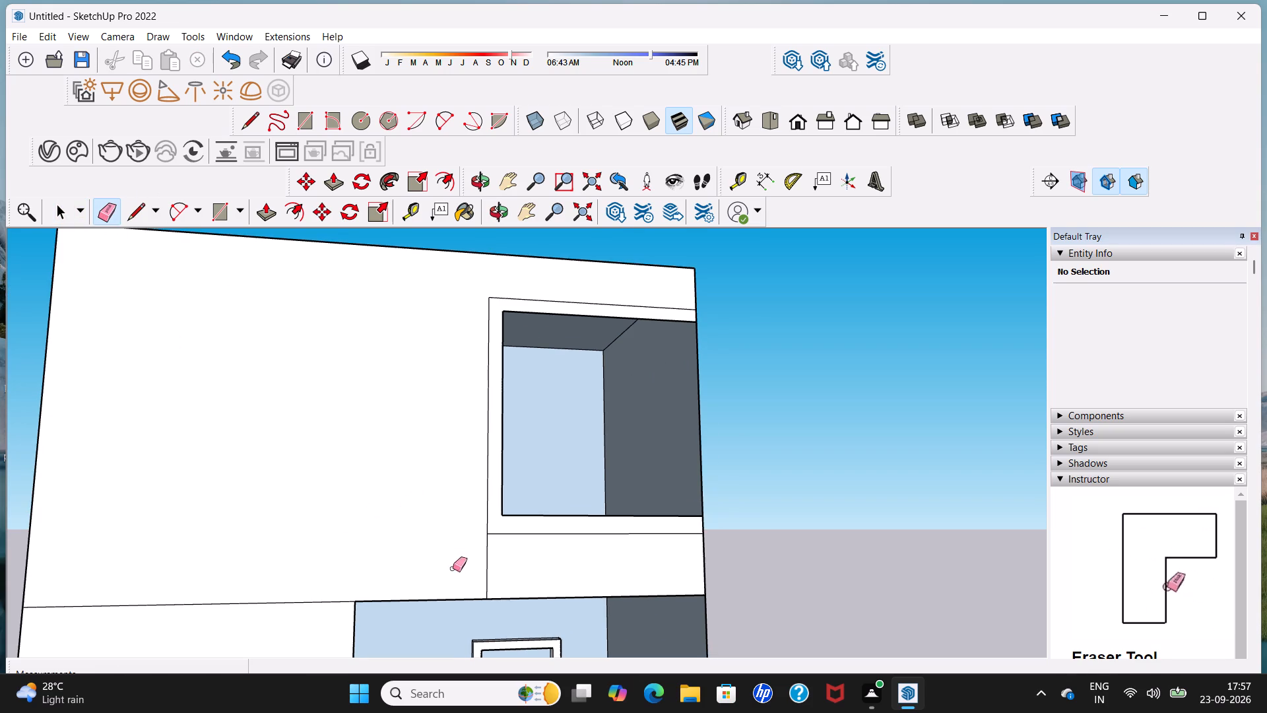
{"action": "left_click", "coordinate": [486, 571]}
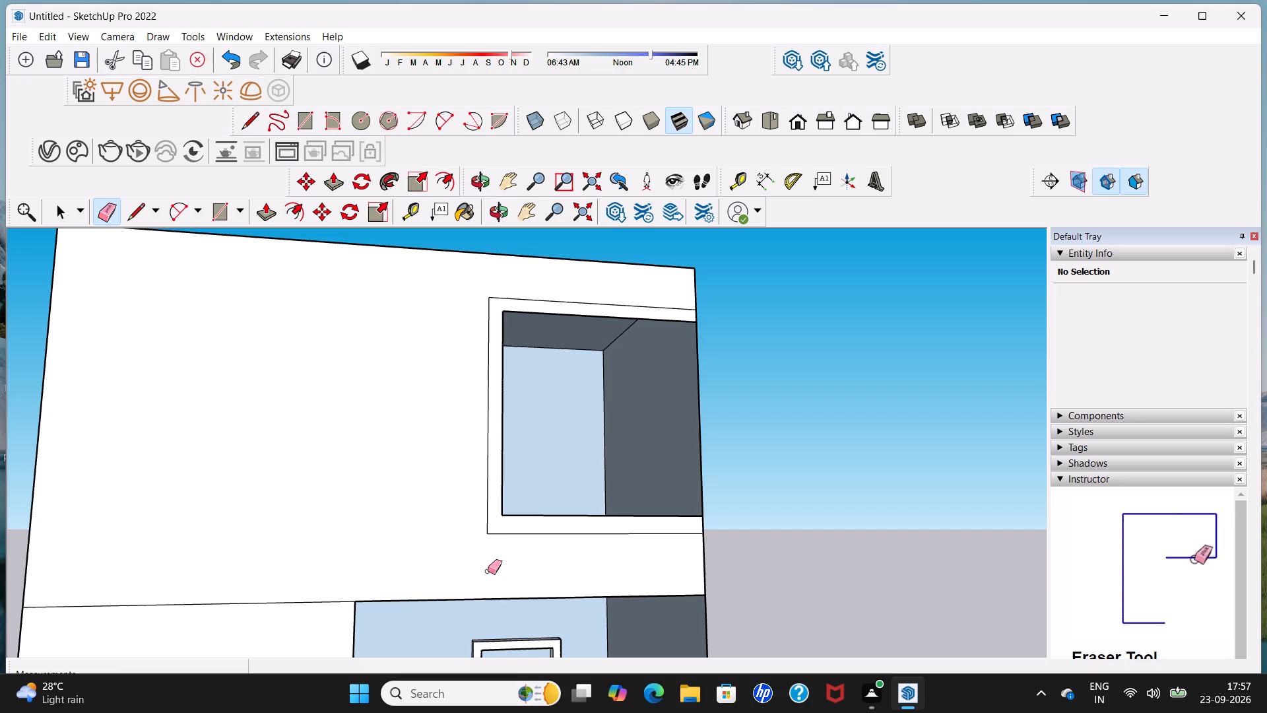
{"action": "key", "text": "space"}
Examine the upper bay's framed opening, side wall and interior floor from the front and from above.
{"action": "middle_click_drag", "start_coordinate": [520, 554], "coordinate": [494, 579]}
{"action": "scroll", "coordinate": [520, 555], "scroll_direction": "down", "scroll_amount": 1}
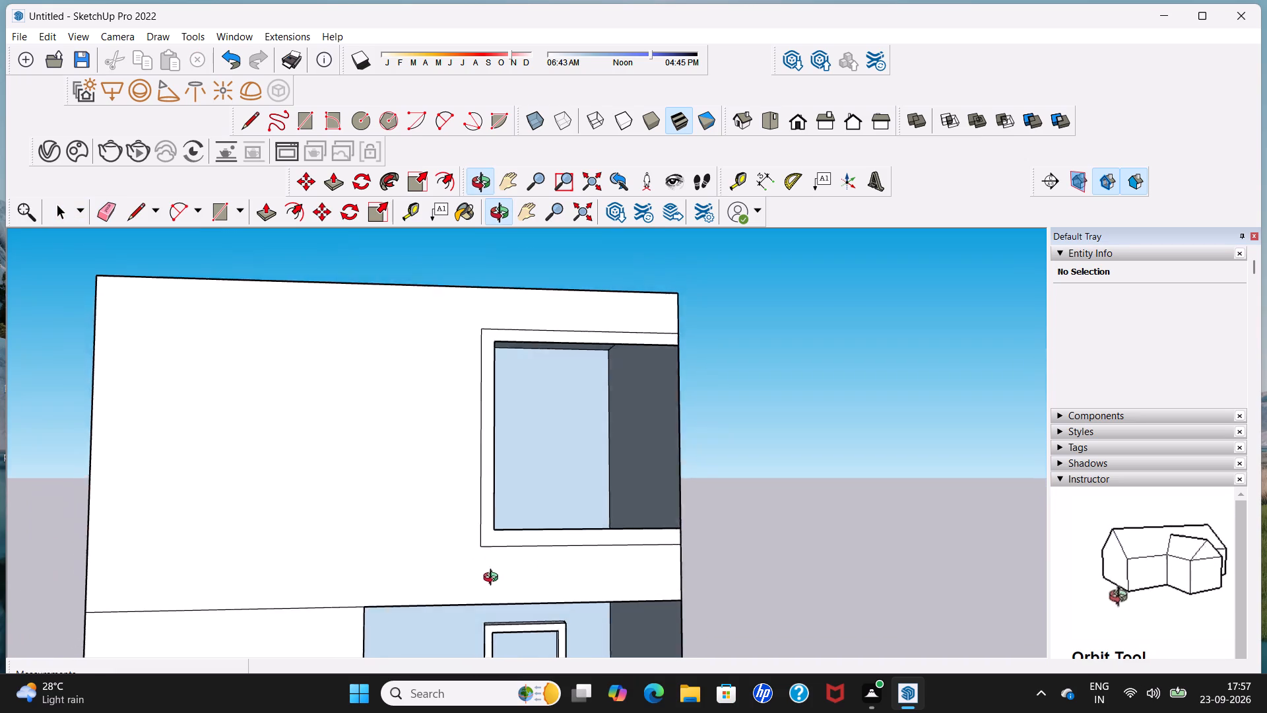
{"action": "middle_click_drag", "start_coordinate": [494, 579], "coordinate": [468, 586]}
{"action": "middle_click_drag", "start_coordinate": [482, 574], "coordinate": [457, 573]}
{"action": "scroll", "coordinate": [456, 570], "scroll_direction": "up", "scroll_amount": 2}
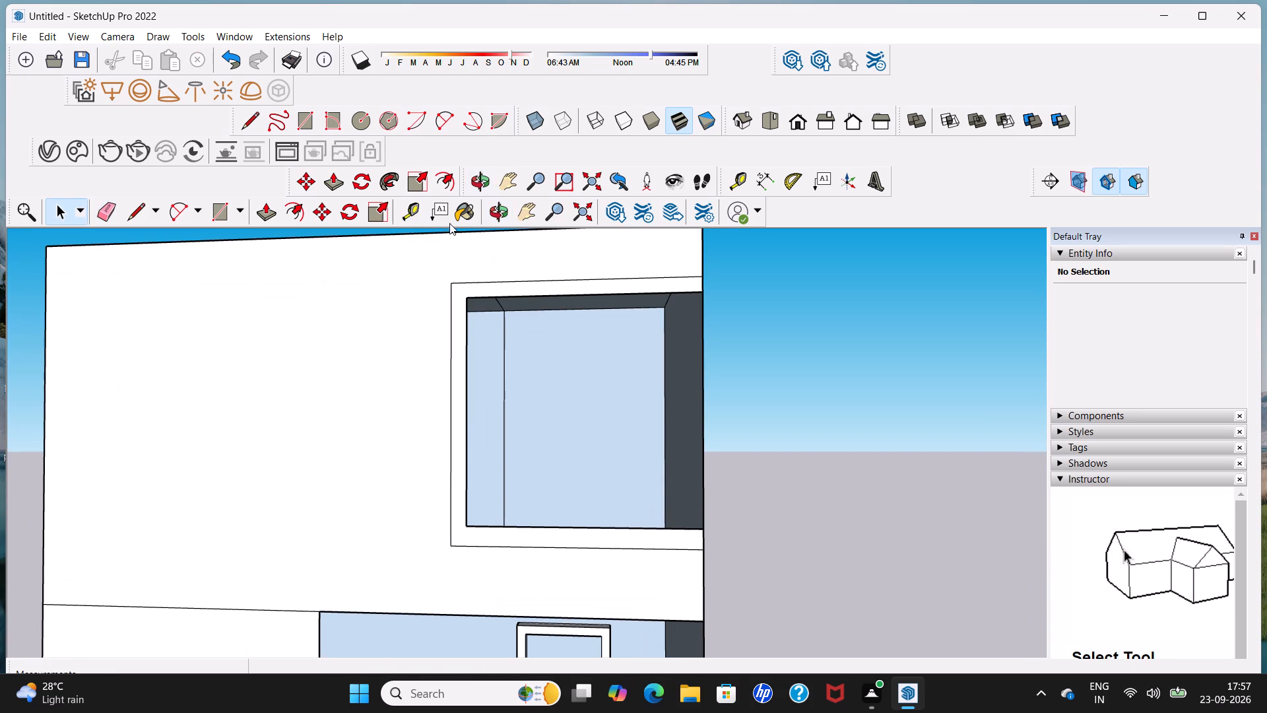
{"action": "middle_click_drag", "start_coordinate": [507, 444], "coordinate": [443, 472]}
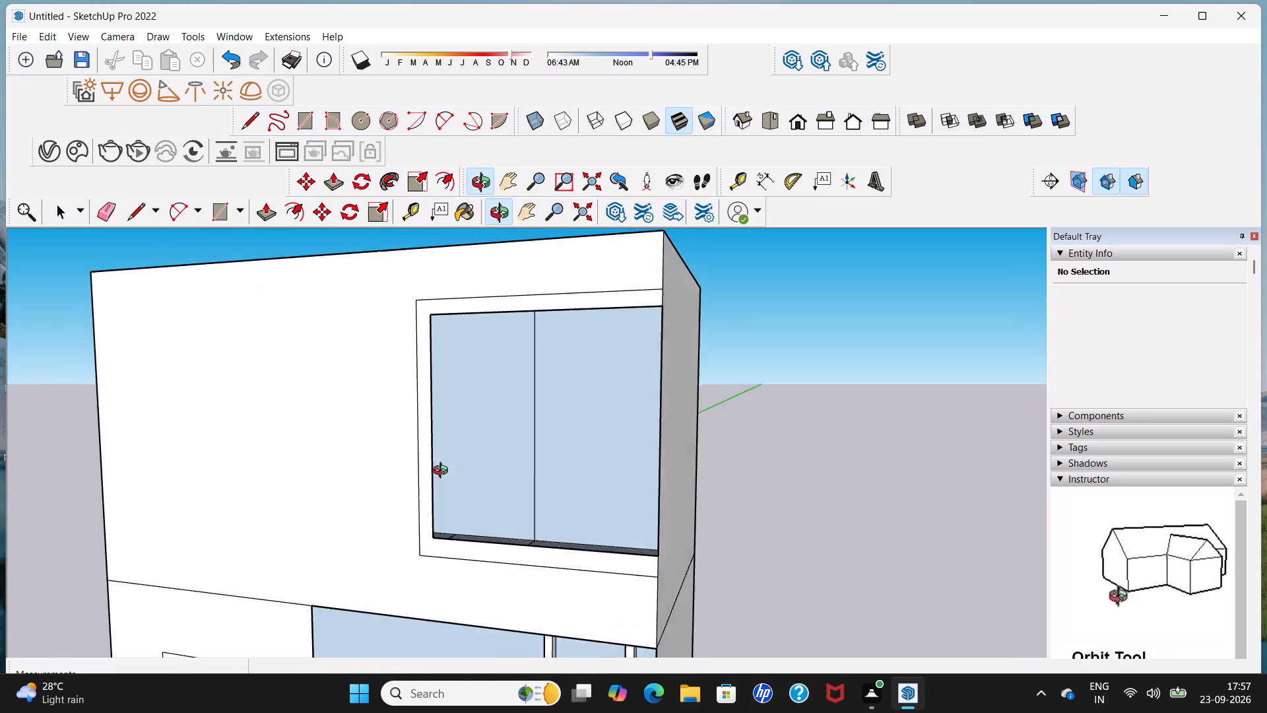
{"action": "middle_click_drag", "start_coordinate": [443, 472], "coordinate": [360, 483]}
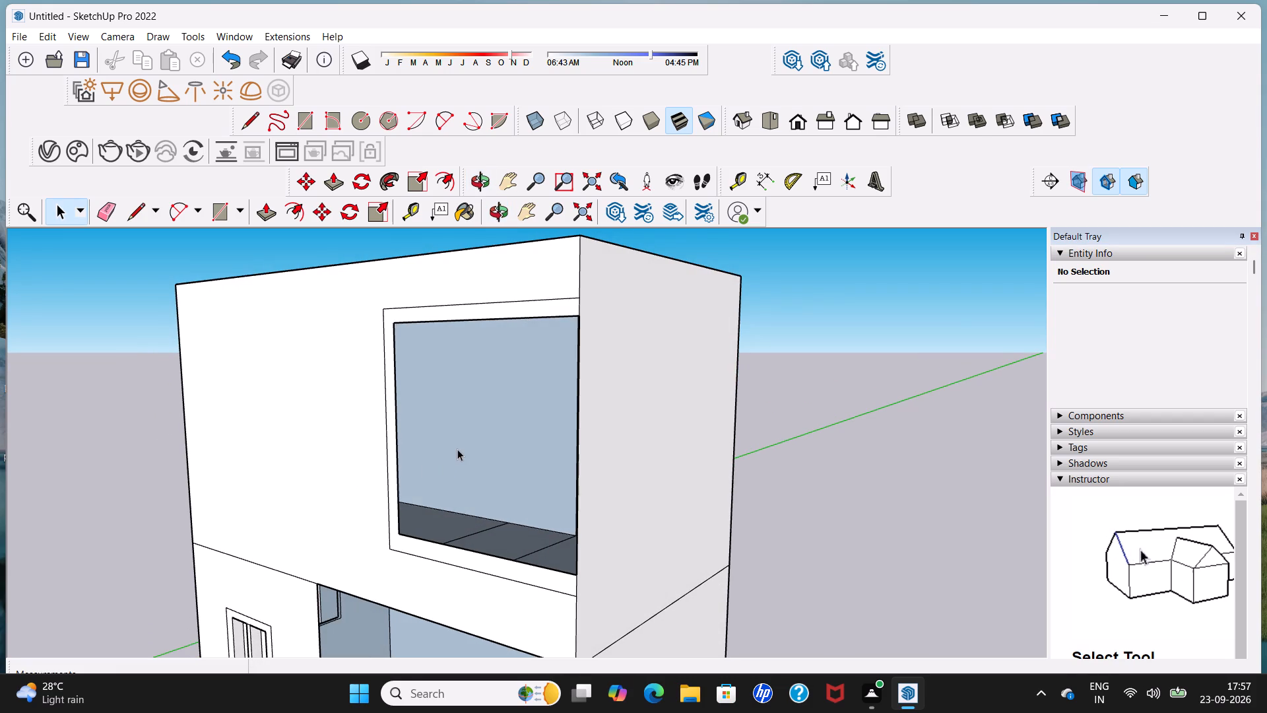
{"action": "middle_click_drag", "start_coordinate": [459, 463], "coordinate": [461, 531]}
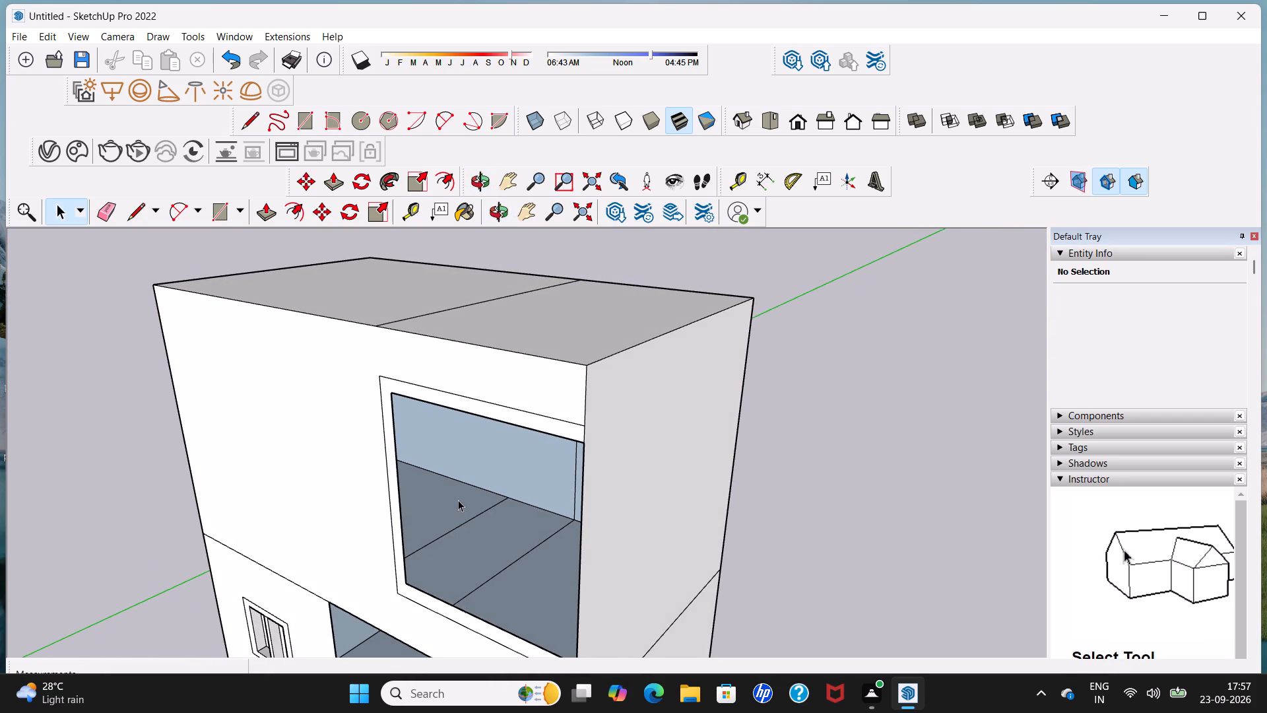
{"action": "scroll", "coordinate": [456, 516], "scroll_direction": "up", "scroll_amount": 2}
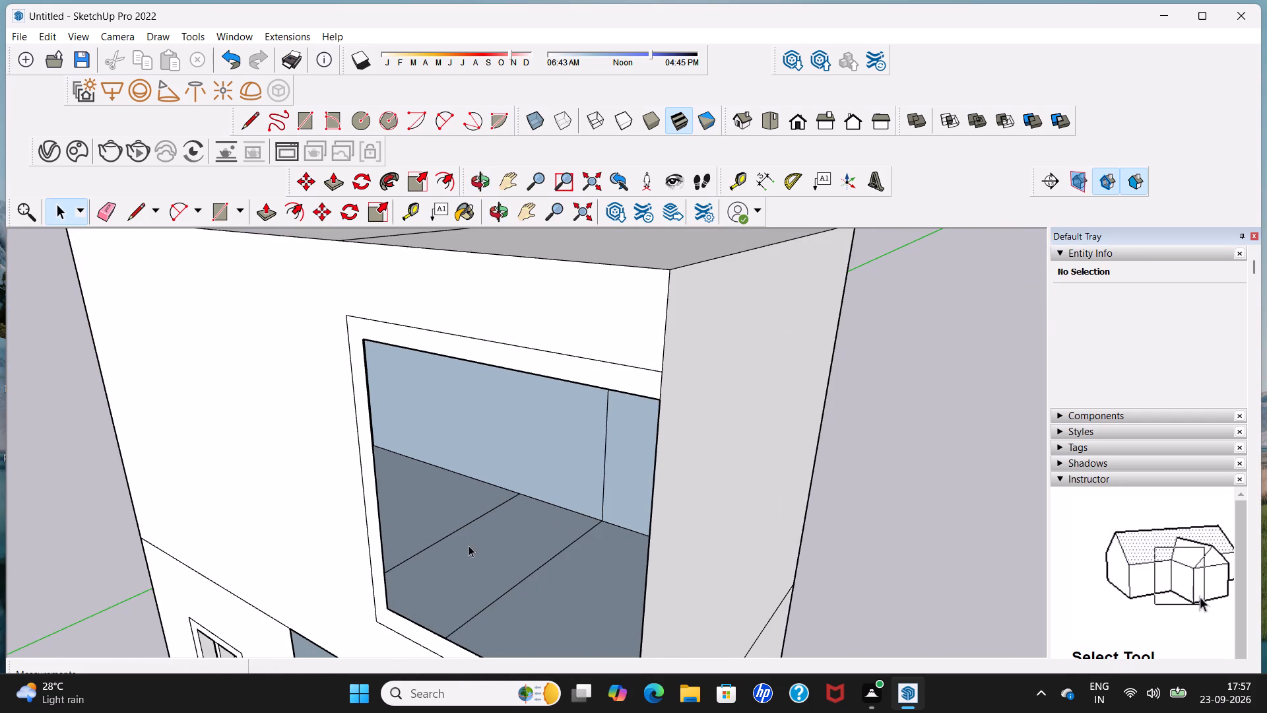
{"action": "scroll", "coordinate": [480, 524], "scroll_direction": "down", "scroll_amount": 4}
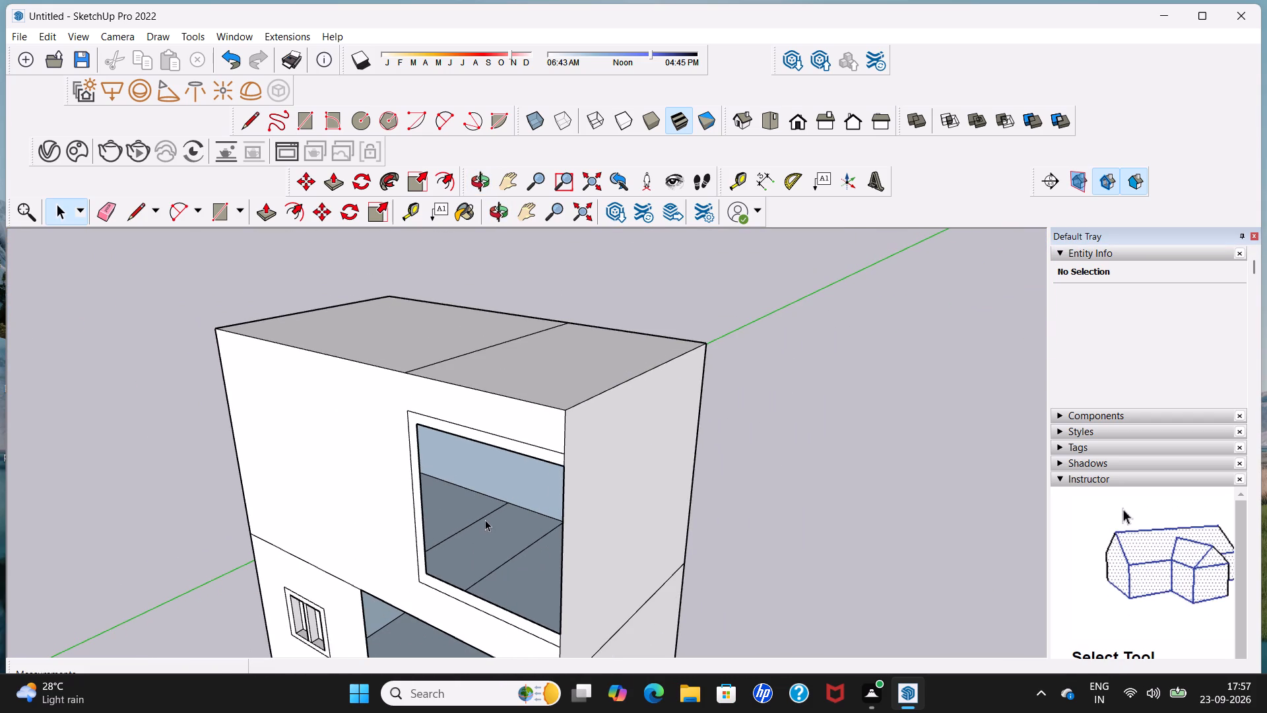
{"action": "middle_click_drag", "start_coordinate": [476, 572], "coordinate": [500, 595]}
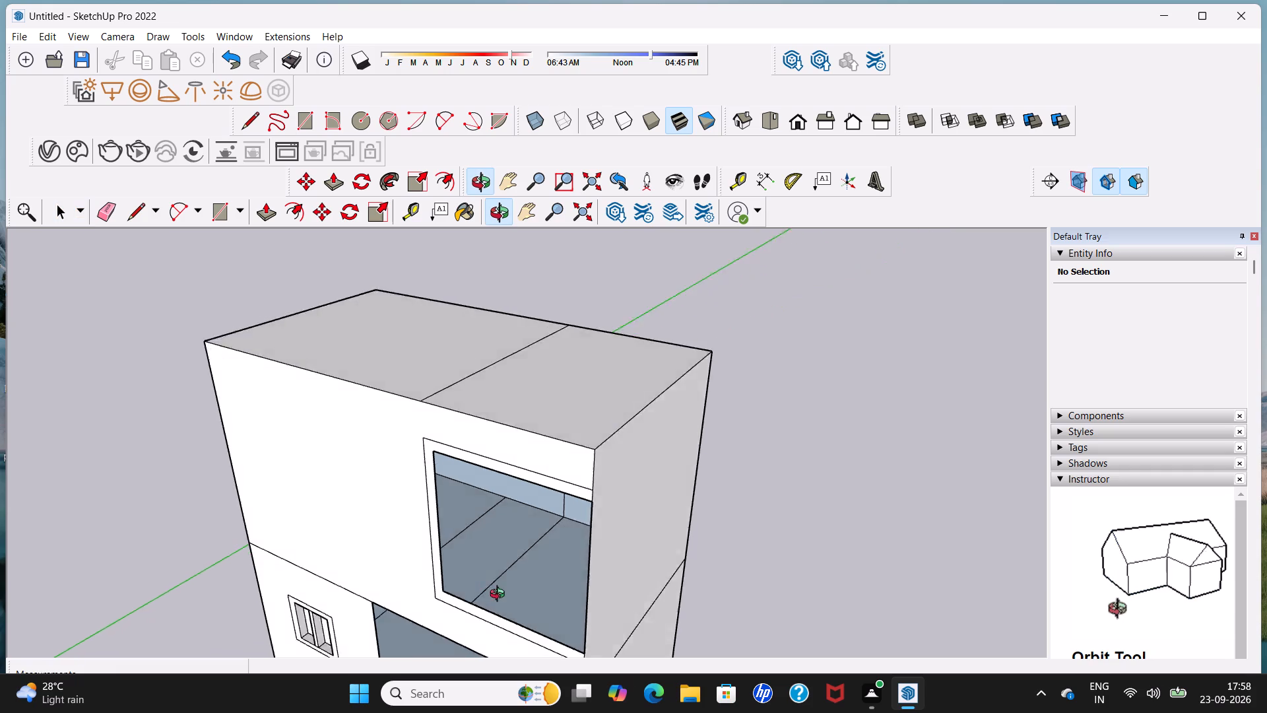
{"action": "middle_click_drag", "start_coordinate": [500, 595], "coordinate": [498, 617]}
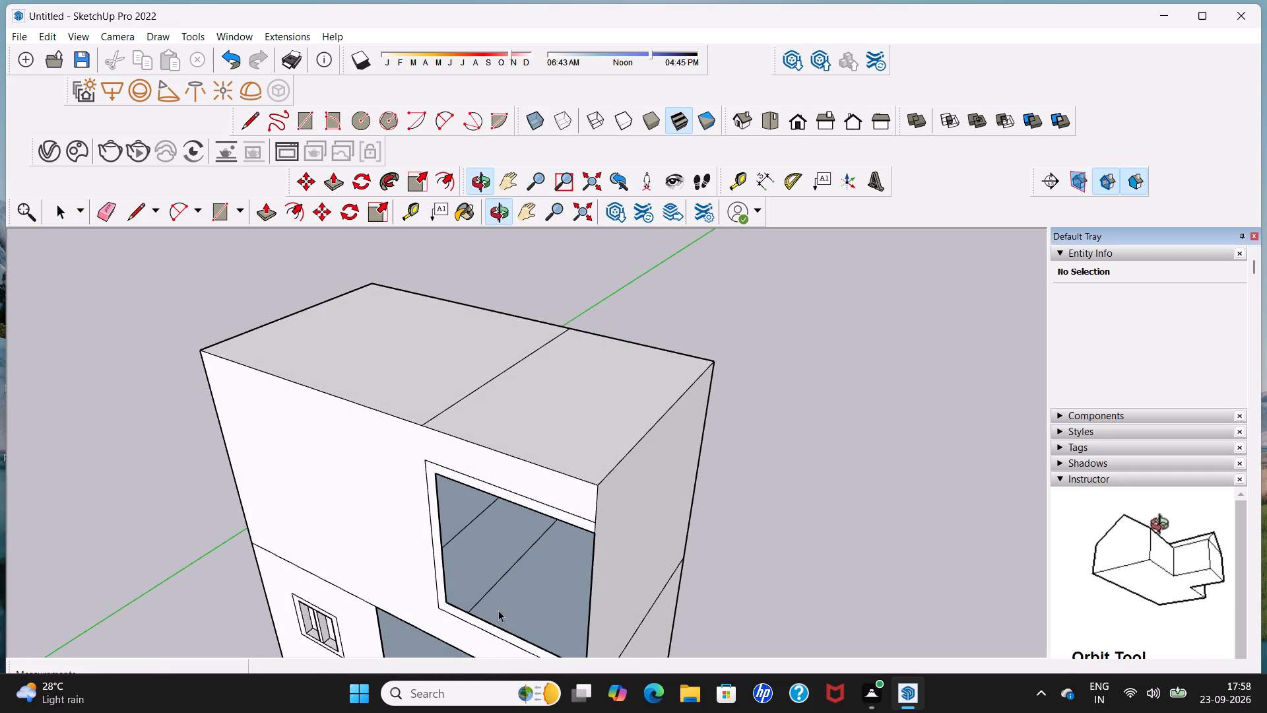
{"action": "scroll", "coordinate": [500, 600], "scroll_direction": "up", "scroll_amount": 4}
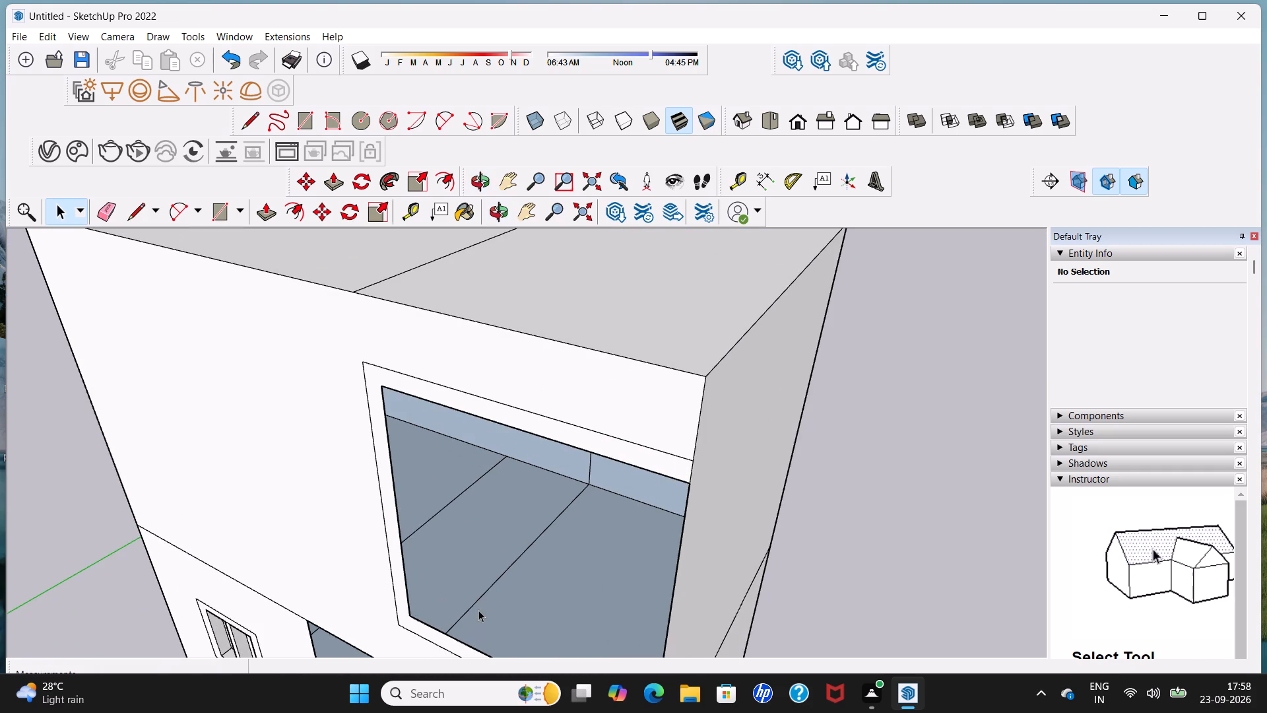
{"action": "middle_click_drag", "start_coordinate": [506, 625], "coordinate": [441, 598]}
{"action": "scroll", "coordinate": [428, 554], "scroll_direction": "up", "scroll_amount": 3}
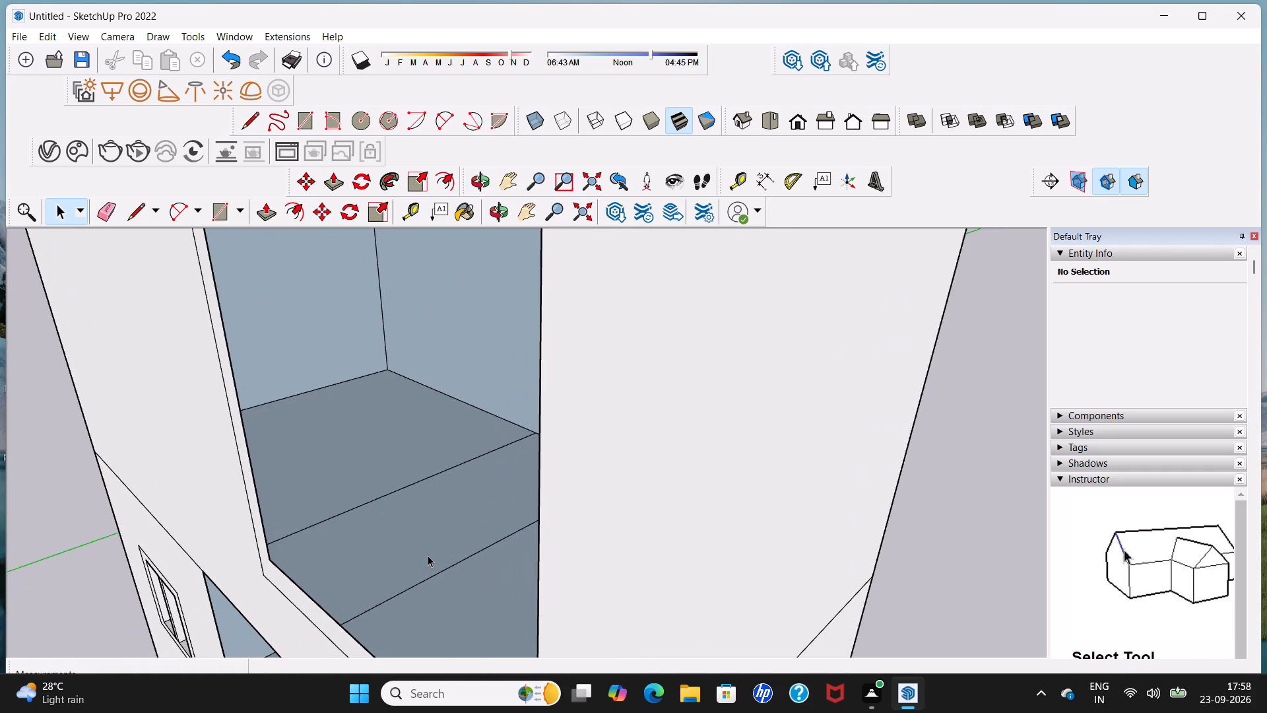
Draw a 10' line along the upper bay's floor dividing line, from its front end to the back corner.
{"action": "left_click", "coordinate": [129, 219]}
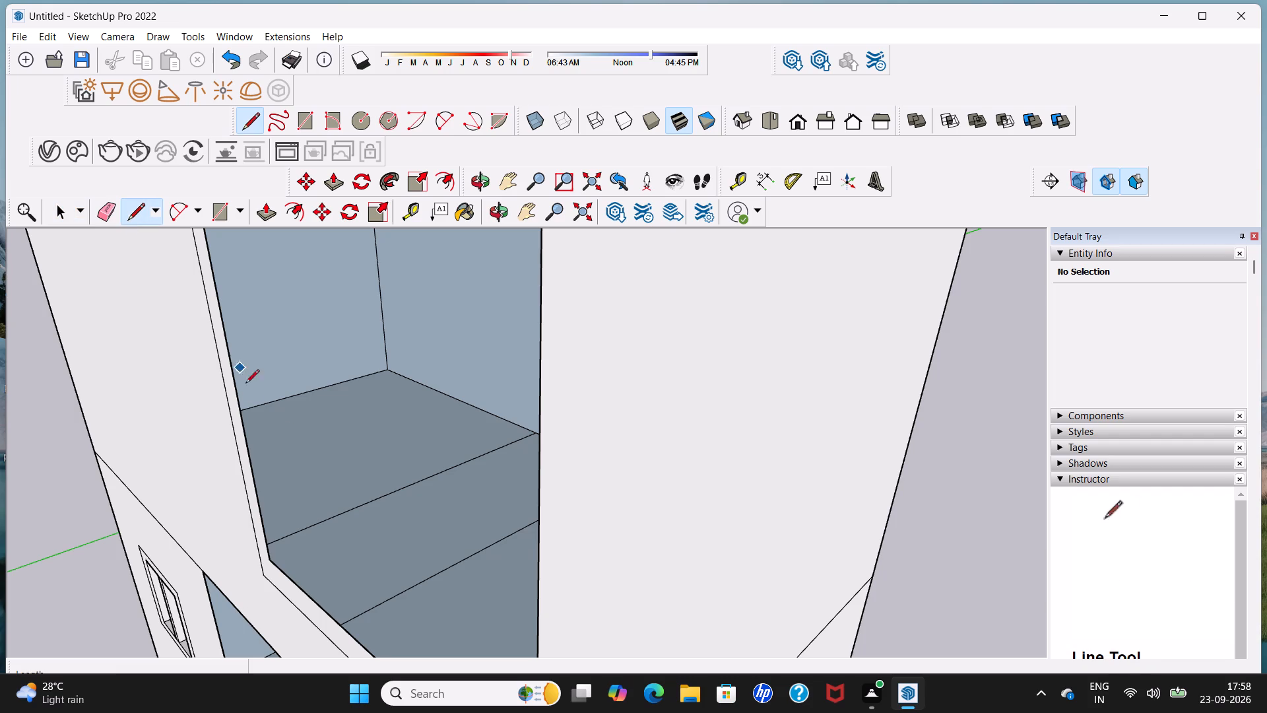
{"action": "scroll", "coordinate": [362, 560], "scroll_direction": "up", "scroll_amount": 1}
{"action": "middle_click_drag", "start_coordinate": [402, 542], "coordinate": [469, 459]}
{"action": "middle_click_drag", "start_coordinate": [472, 467], "coordinate": [451, 517]}
{"action": "scroll", "coordinate": [445, 524], "scroll_direction": "up", "scroll_amount": 2}
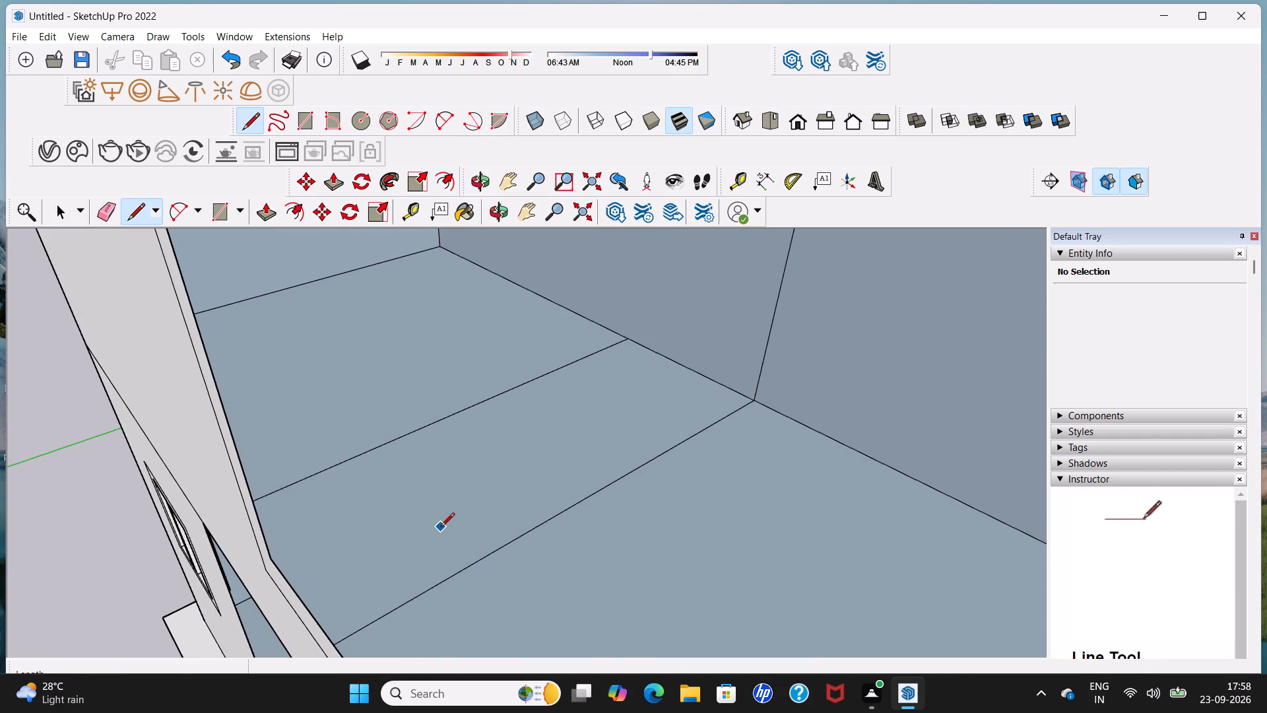
{"action": "scroll", "coordinate": [441, 524], "scroll_direction": "down", "scroll_amount": 1}
{"action": "middle_click_drag", "start_coordinate": [441, 524], "coordinate": [455, 409]}
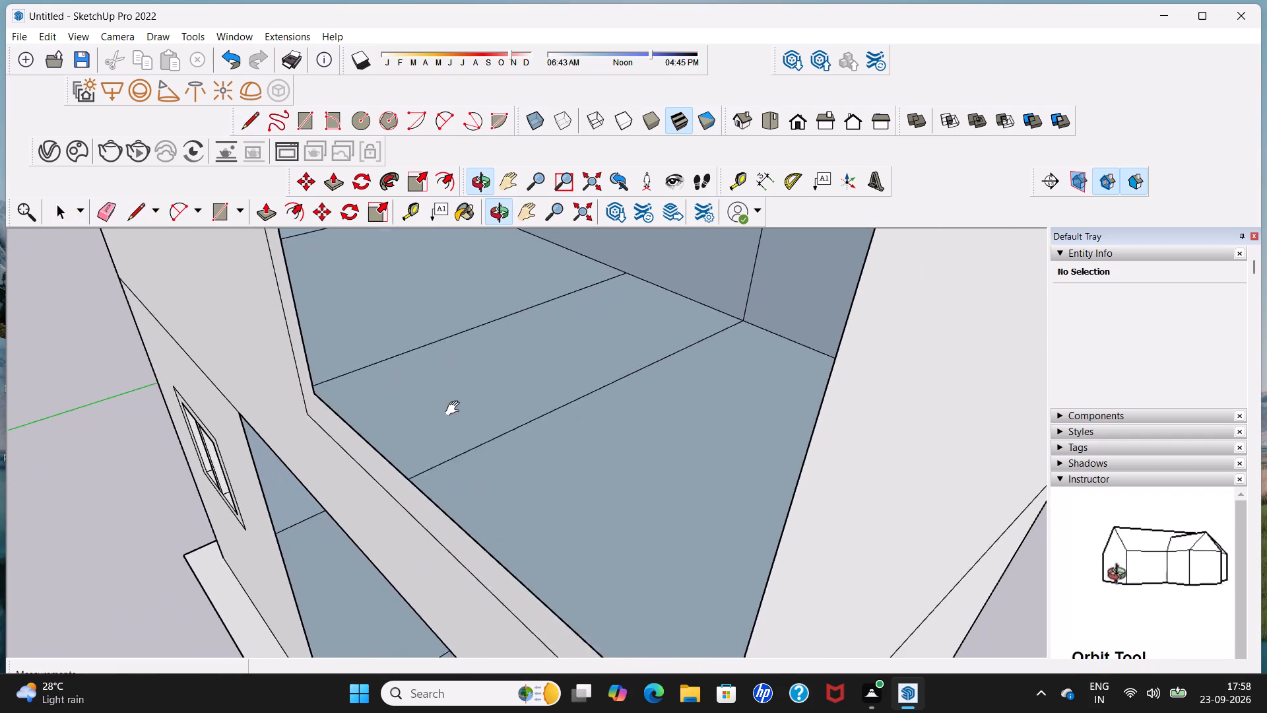
{"action": "middle_click_drag", "start_coordinate": [455, 409], "coordinate": [459, 384]}
{"action": "middle_click_drag", "start_coordinate": [461, 401], "coordinate": [428, 430]}
{"action": "scroll", "coordinate": [369, 472], "scroll_direction": "up", "scroll_amount": 4}
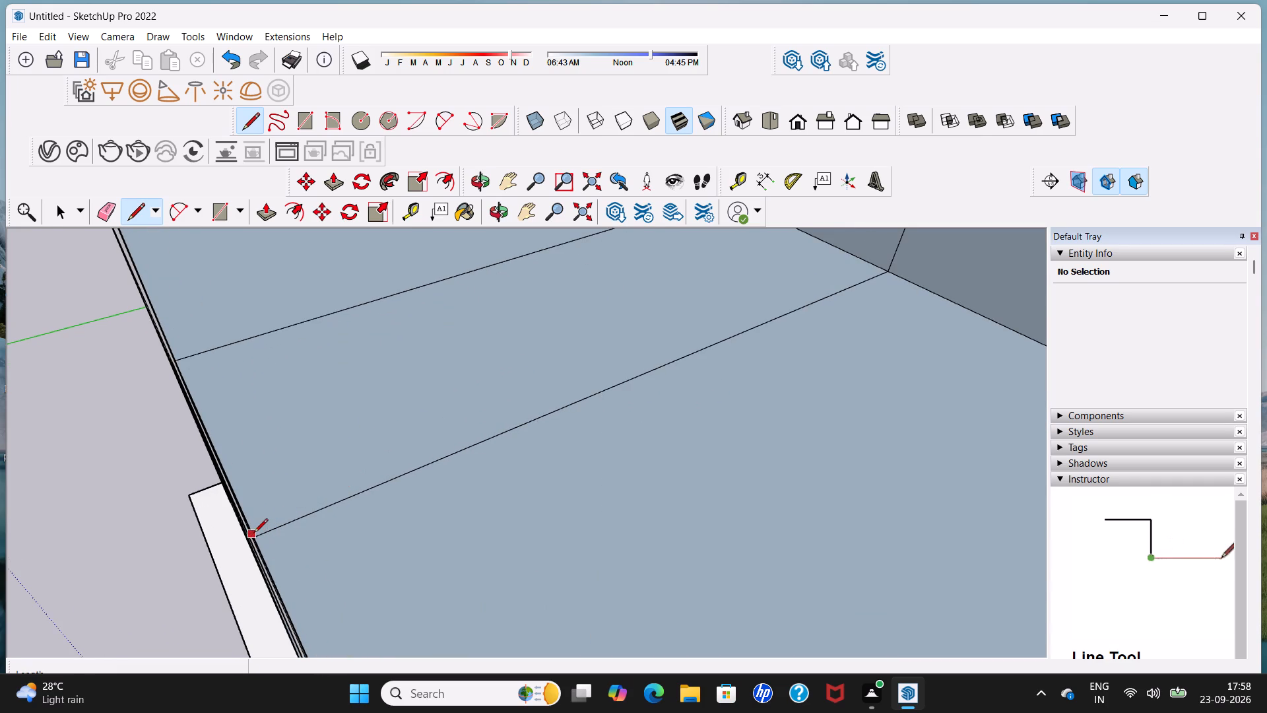
{"action": "scroll", "coordinate": [254, 541], "scroll_direction": "up", "scroll_amount": 10}
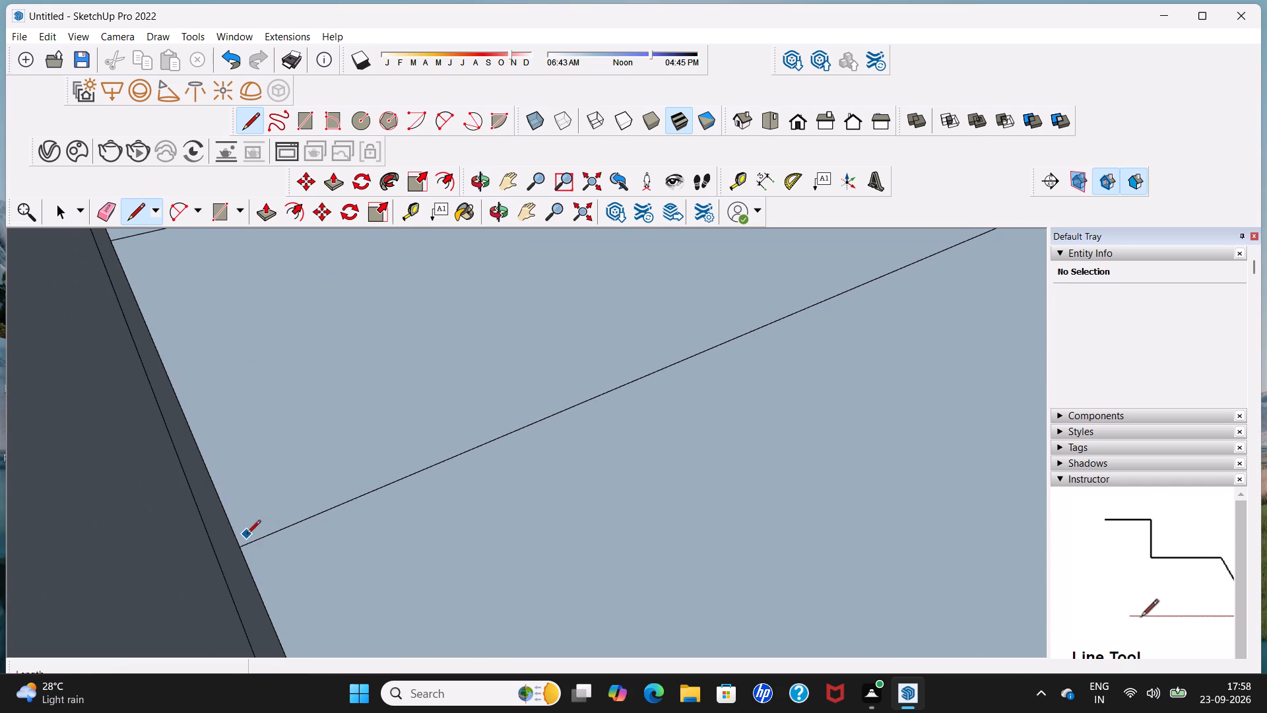
{"action": "left_click", "coordinate": [247, 544]}
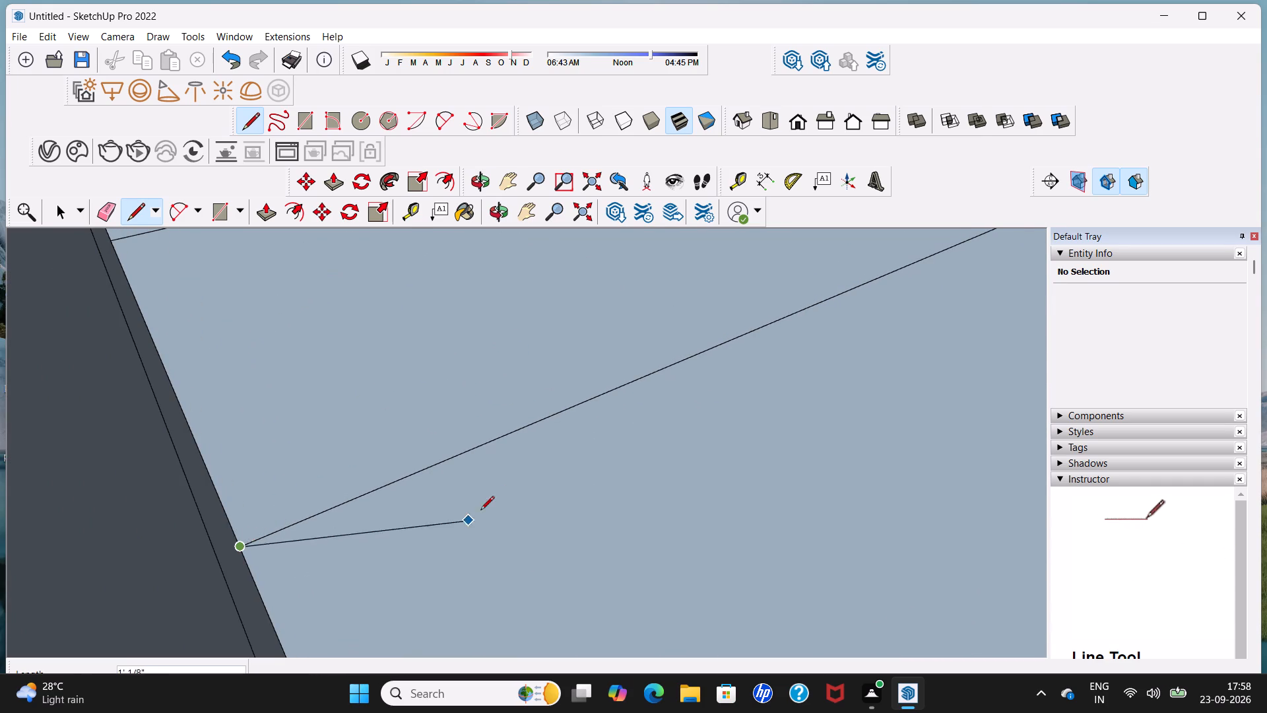
{"action": "scroll", "coordinate": [583, 455], "scroll_direction": "down", "scroll_amount": 4}
{"action": "scroll", "coordinate": [820, 340], "scroll_direction": "down", "scroll_amount": 3}
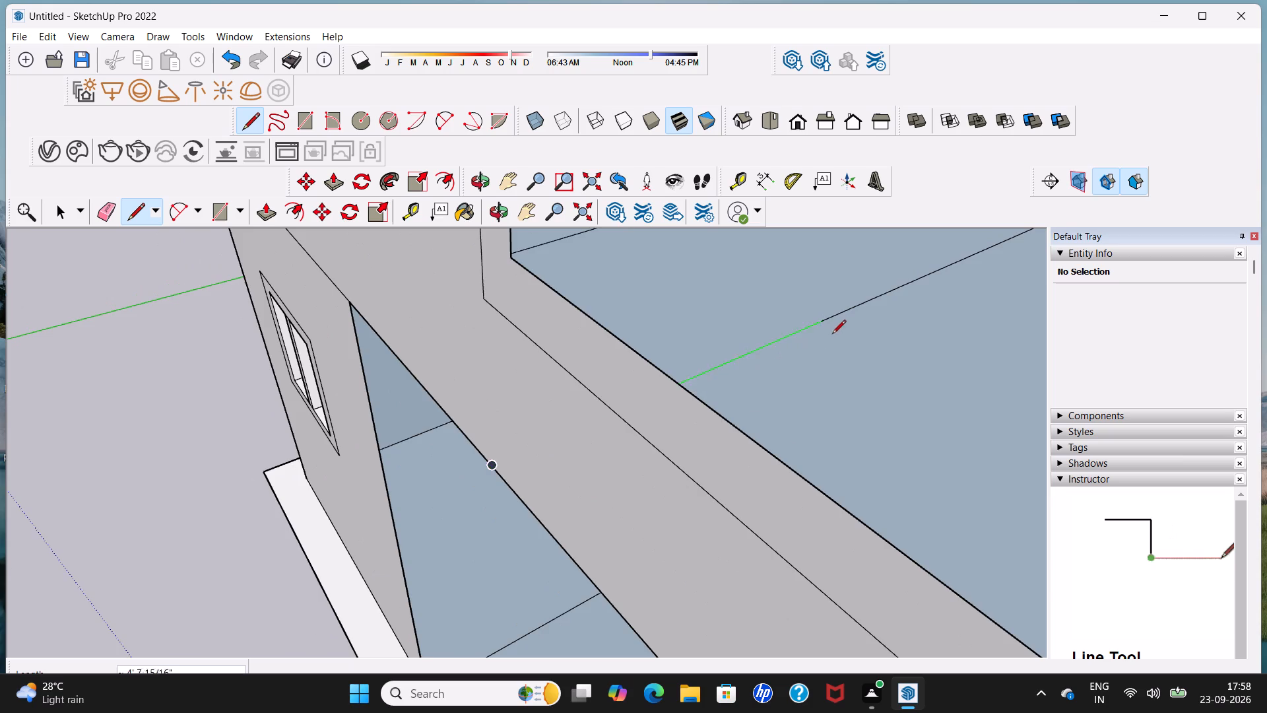
{"action": "scroll", "coordinate": [835, 333], "scroll_direction": "down", "scroll_amount": 4}
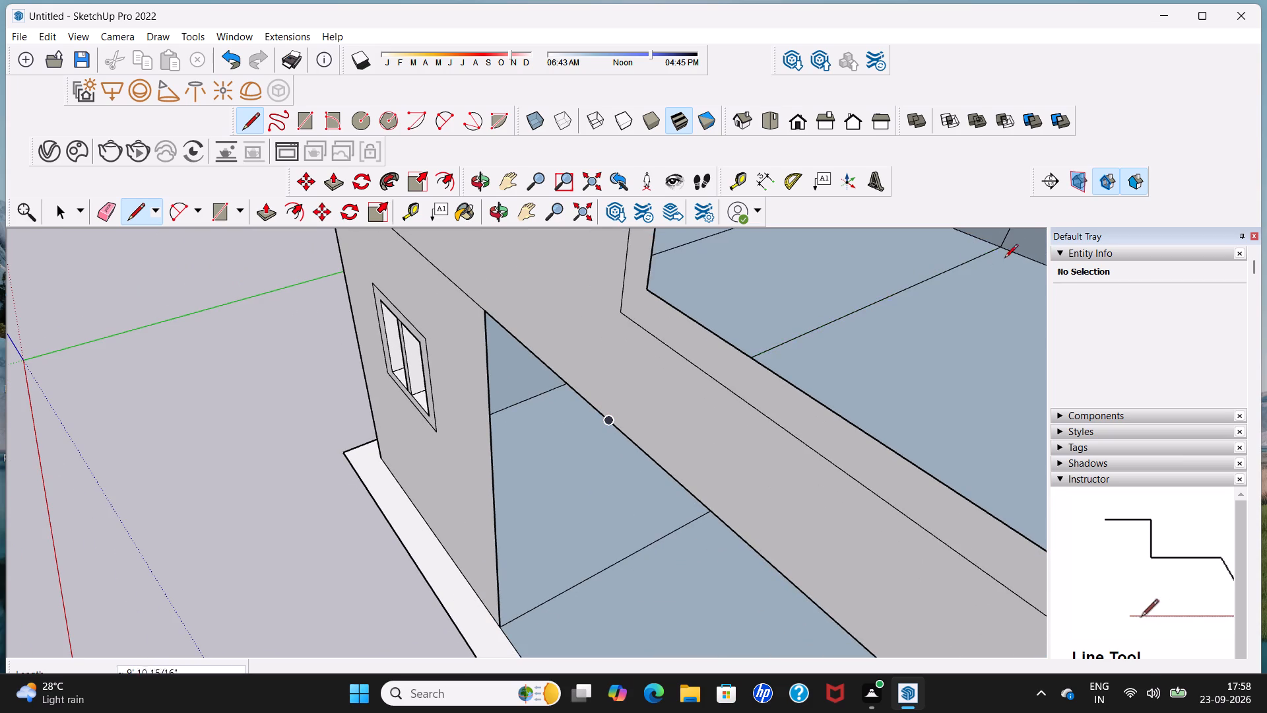
{"action": "left_click", "coordinate": [1006, 248]}
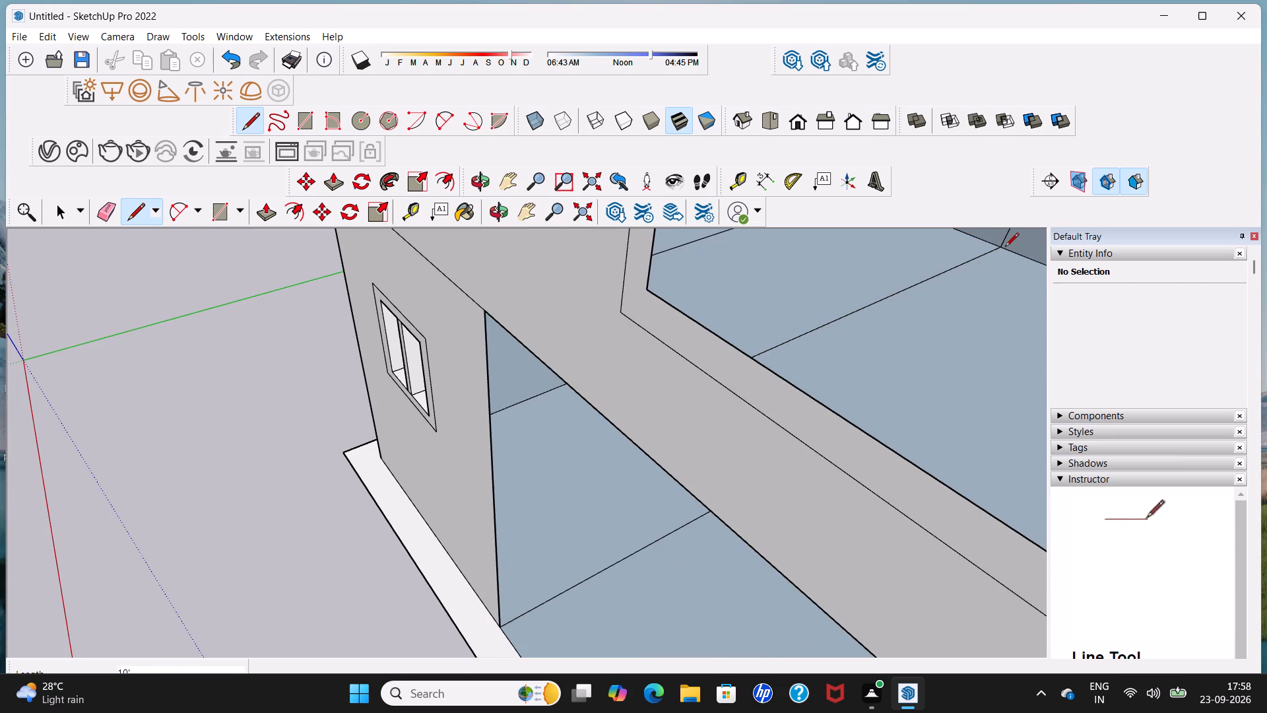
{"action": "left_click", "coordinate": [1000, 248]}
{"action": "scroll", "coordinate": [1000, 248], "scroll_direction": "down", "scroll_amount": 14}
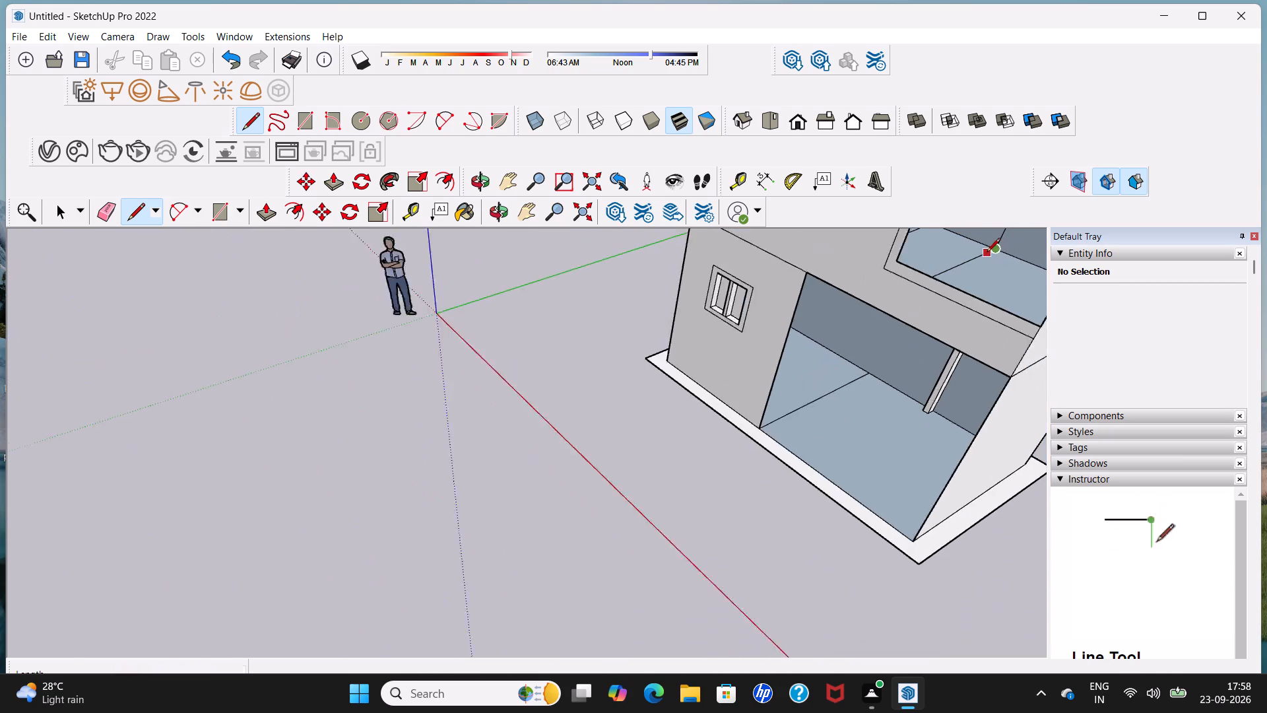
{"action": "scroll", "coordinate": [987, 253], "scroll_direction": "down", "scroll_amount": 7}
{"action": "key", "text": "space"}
Push/Pull the frame strip around the upper bay's opening outward from the front wall by about 1' 5 1/2".
{"action": "scroll", "coordinate": [978, 247], "scroll_direction": "down", "scroll_amount": 2}
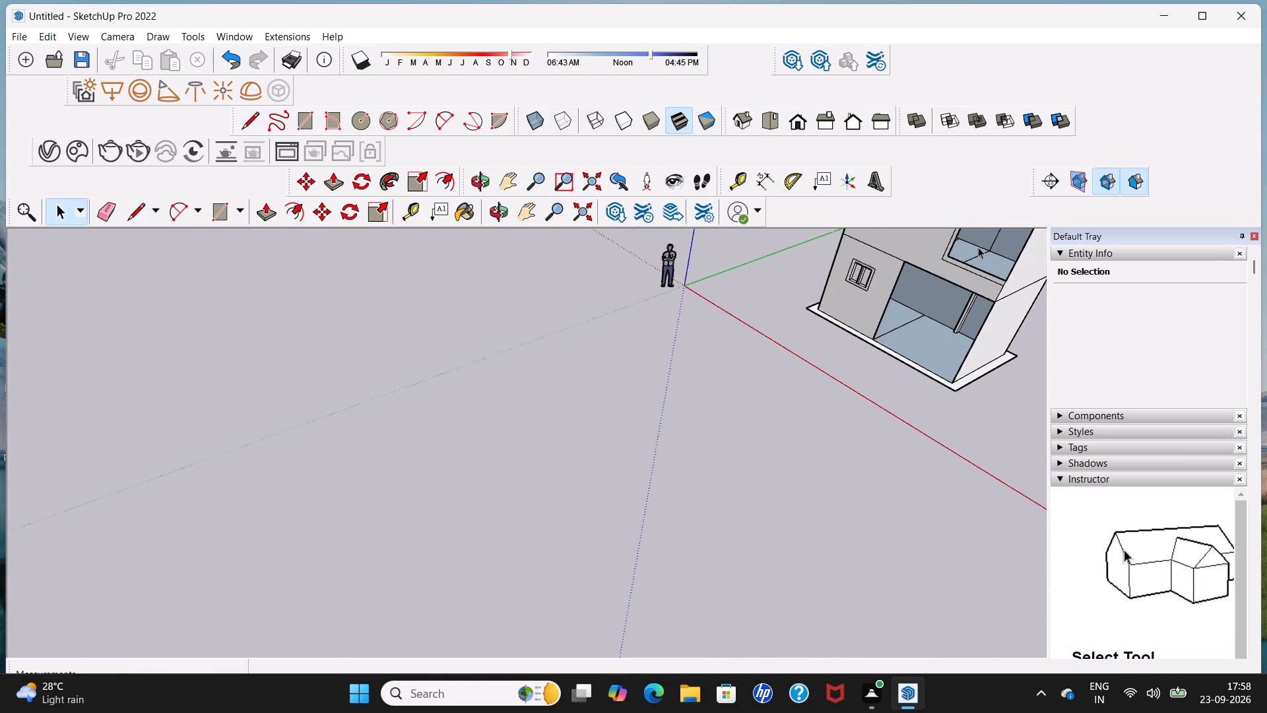
{"action": "scroll", "coordinate": [978, 247], "scroll_direction": "down", "scroll_amount": 3}
{"action": "middle_click_drag", "start_coordinate": [920, 300], "coordinate": [1014, 290]}
{"action": "scroll", "coordinate": [917, 277], "scroll_direction": "down", "scroll_amount": 4}
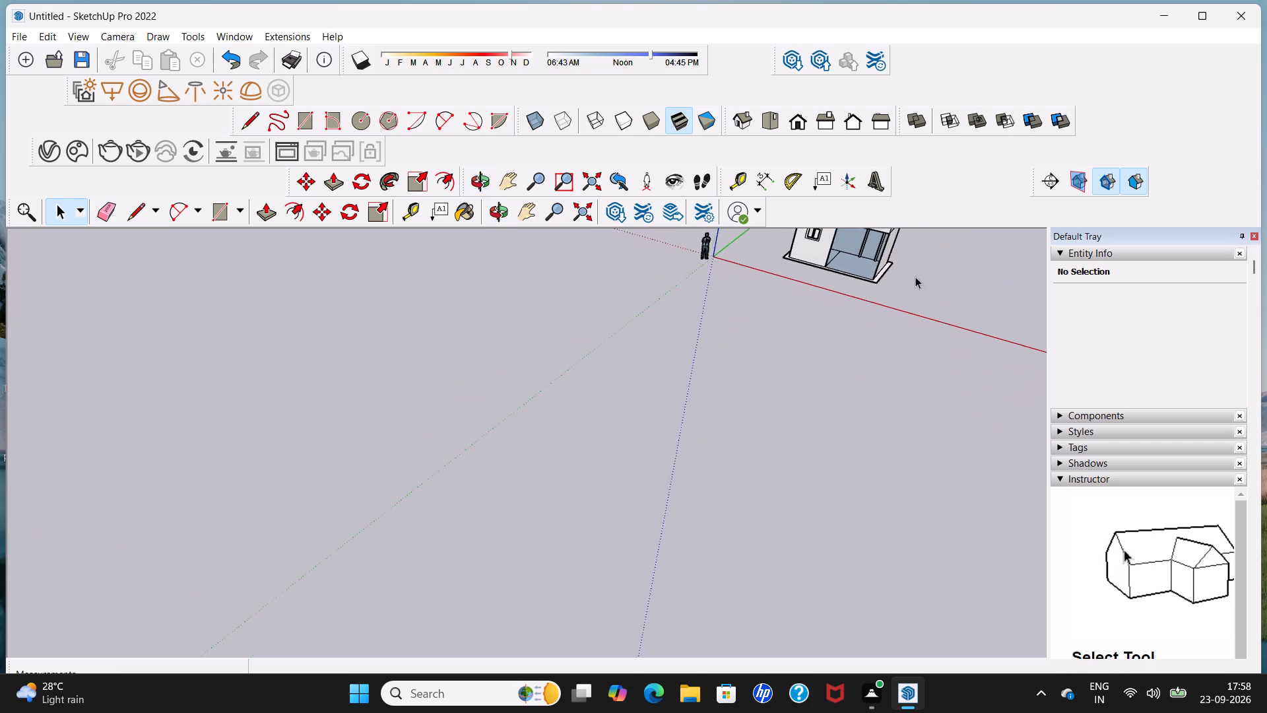
{"action": "scroll", "coordinate": [915, 277], "scroll_direction": "down", "scroll_amount": 1}
{"action": "middle_click_drag", "start_coordinate": [863, 252], "coordinate": [864, 255], "text": "shift"}
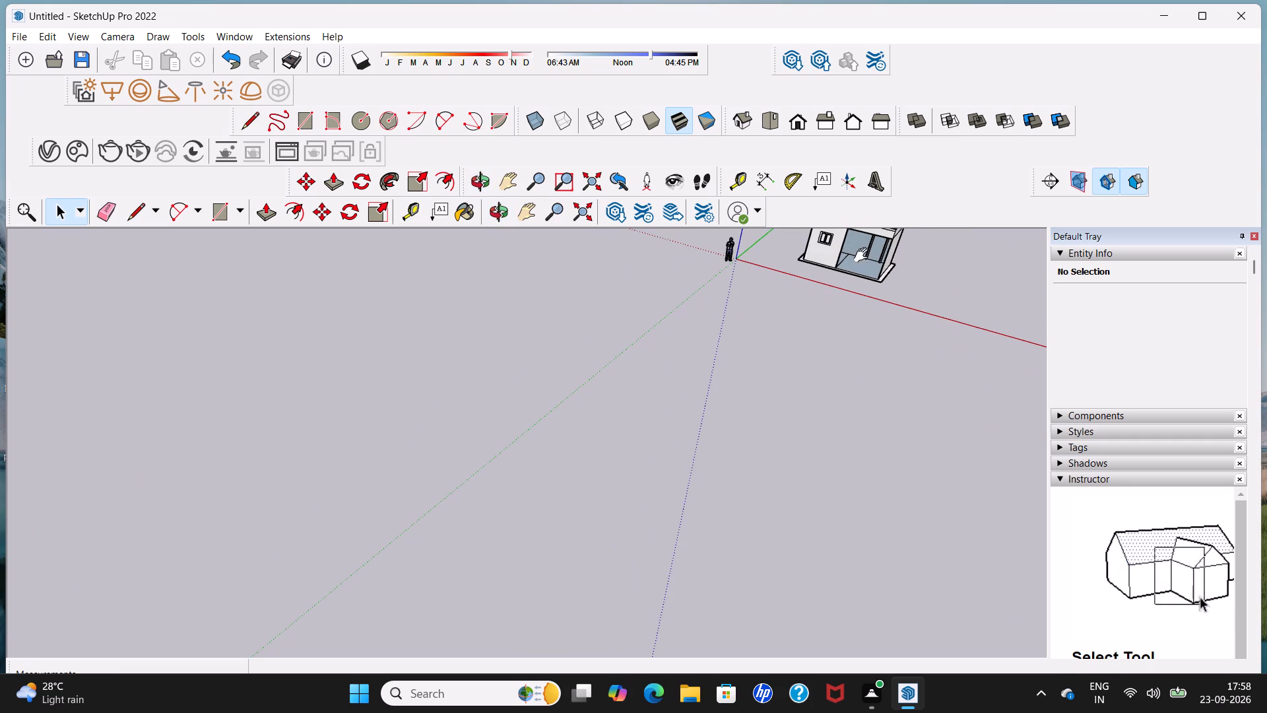
{"action": "middle_click_drag", "start_coordinate": [864, 255], "coordinate": [542, 357], "text": "shift"}
{"action": "middle_click_drag", "start_coordinate": [538, 346], "coordinate": [652, 318]}
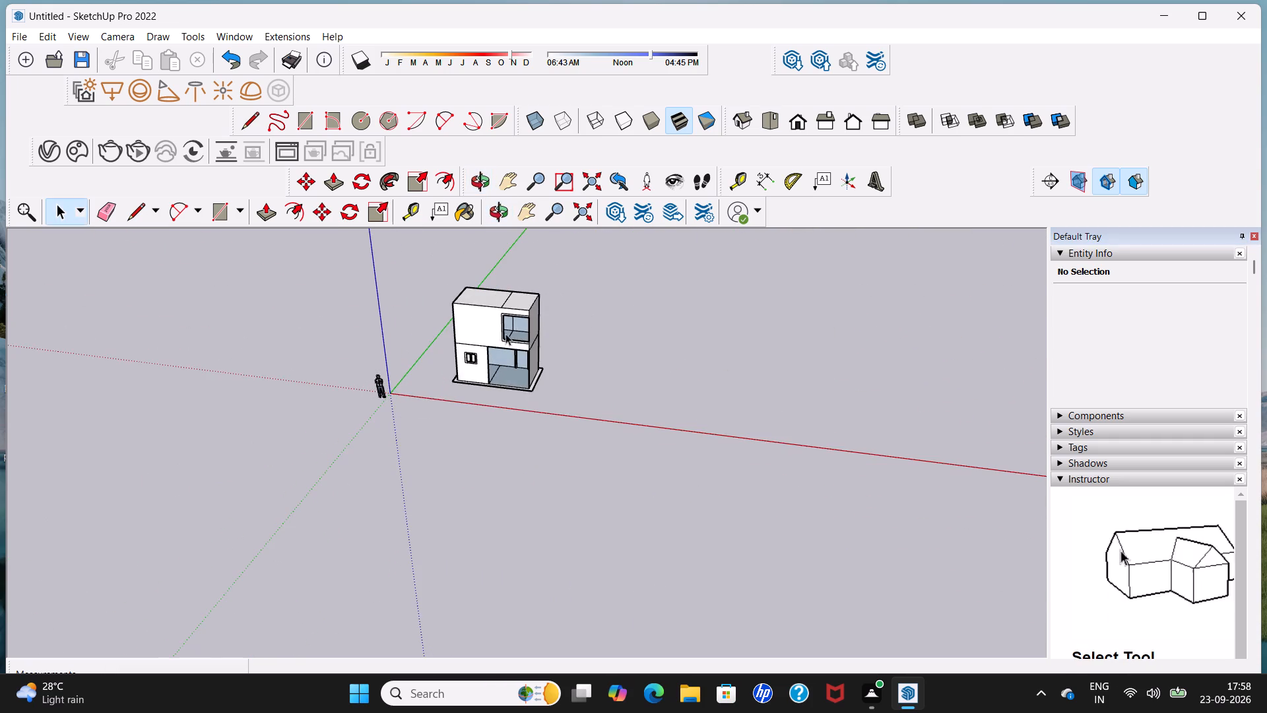
{"action": "middle_click_drag", "start_coordinate": [505, 334], "coordinate": [595, 326]}
{"action": "scroll", "coordinate": [502, 333], "scroll_direction": "up", "scroll_amount": 6}
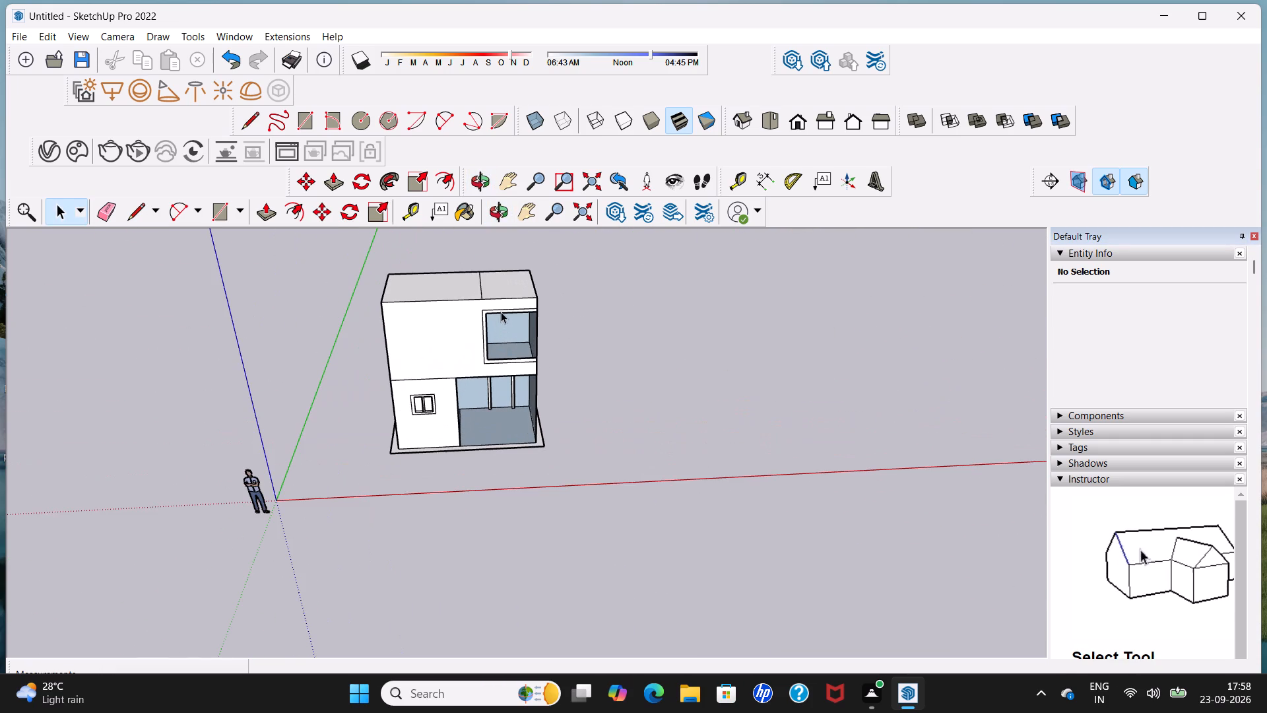
{"action": "middle_click_drag", "start_coordinate": [495, 344], "coordinate": [494, 341]}
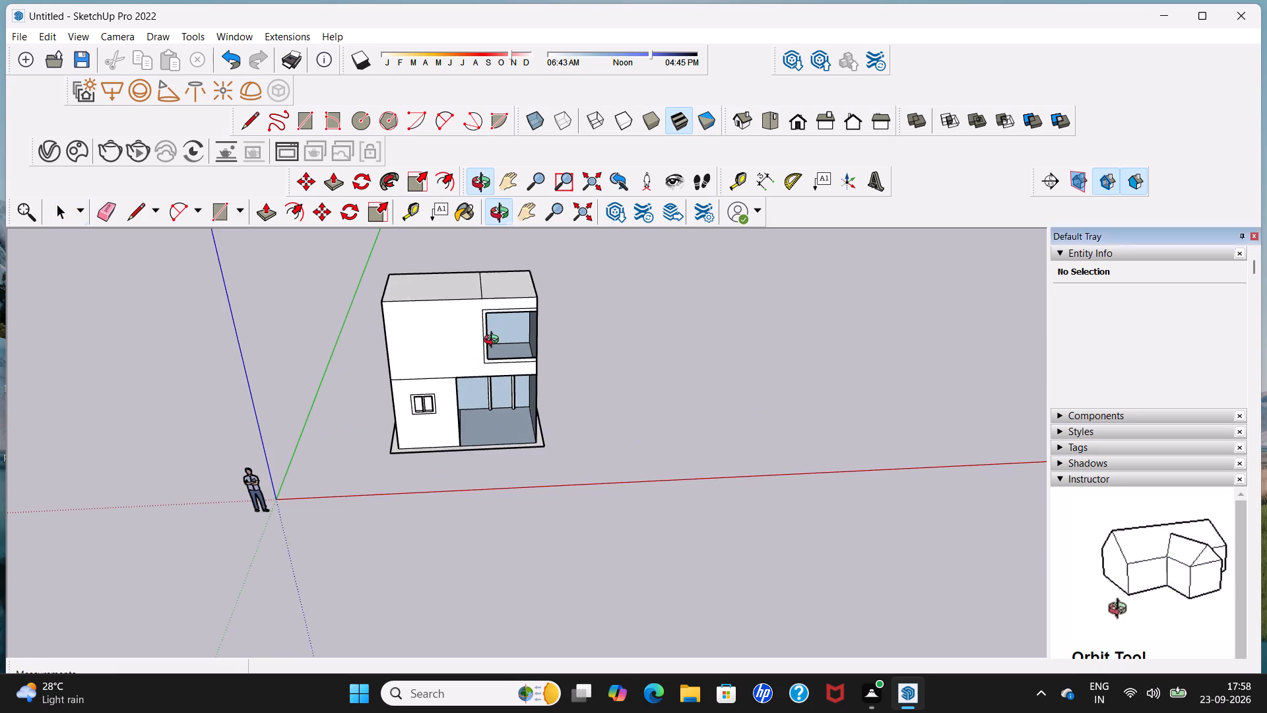
{"action": "middle_click_drag", "start_coordinate": [494, 341], "coordinate": [499, 287]}
{"action": "scroll", "coordinate": [505, 323], "scroll_direction": "up", "scroll_amount": 5}
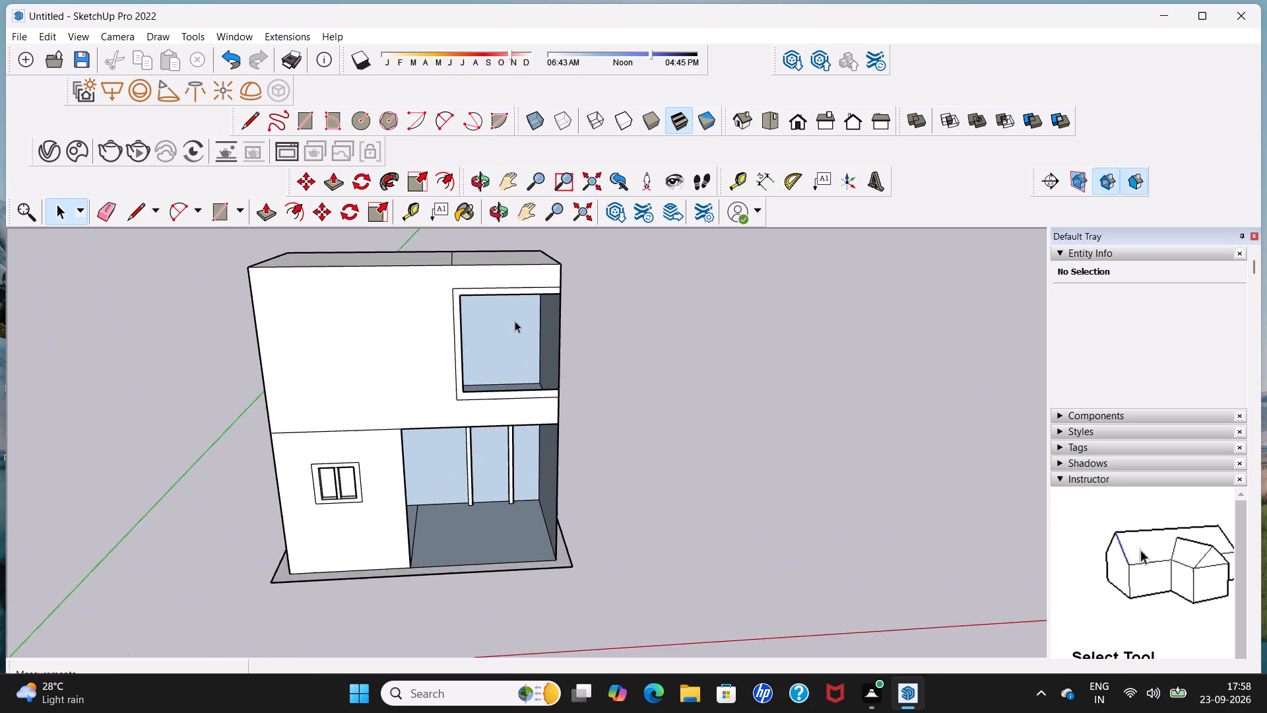
{"action": "scroll", "coordinate": [515, 321], "scroll_direction": "up", "scroll_amount": 2}
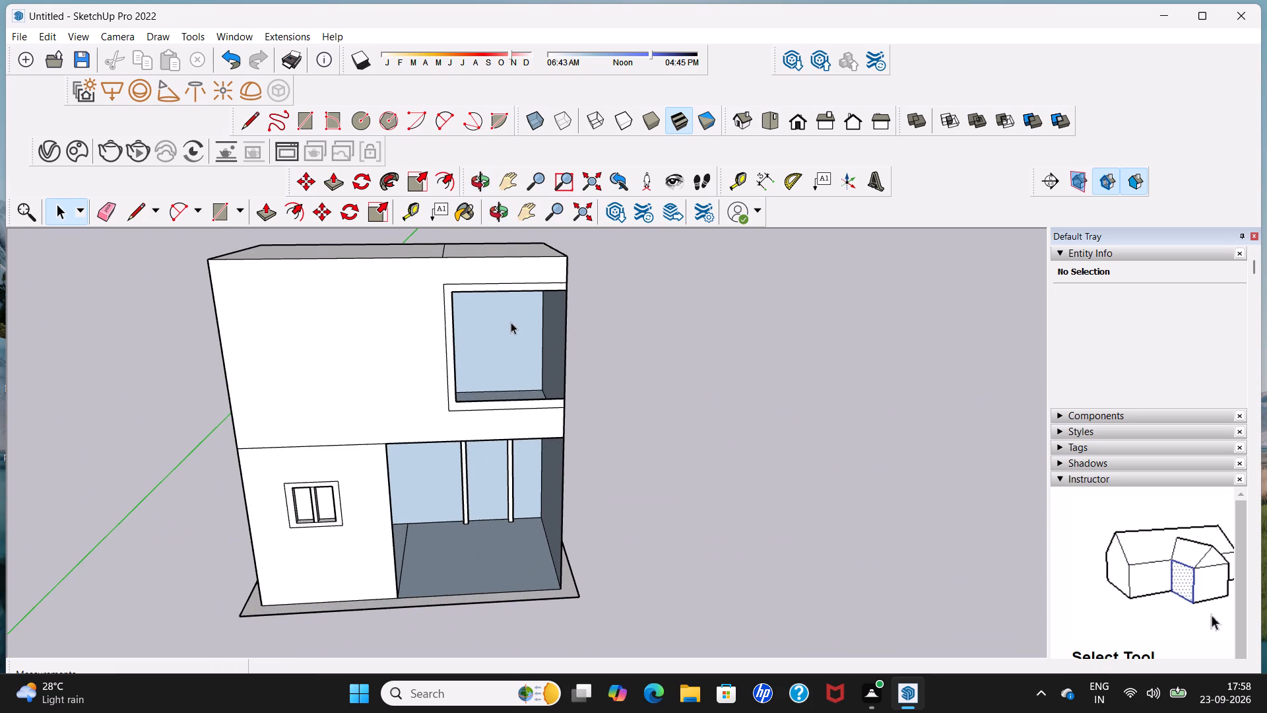
{"action": "left_click", "coordinate": [261, 211]}
{"action": "scroll", "coordinate": [427, 314], "scroll_direction": "up", "scroll_amount": 3}
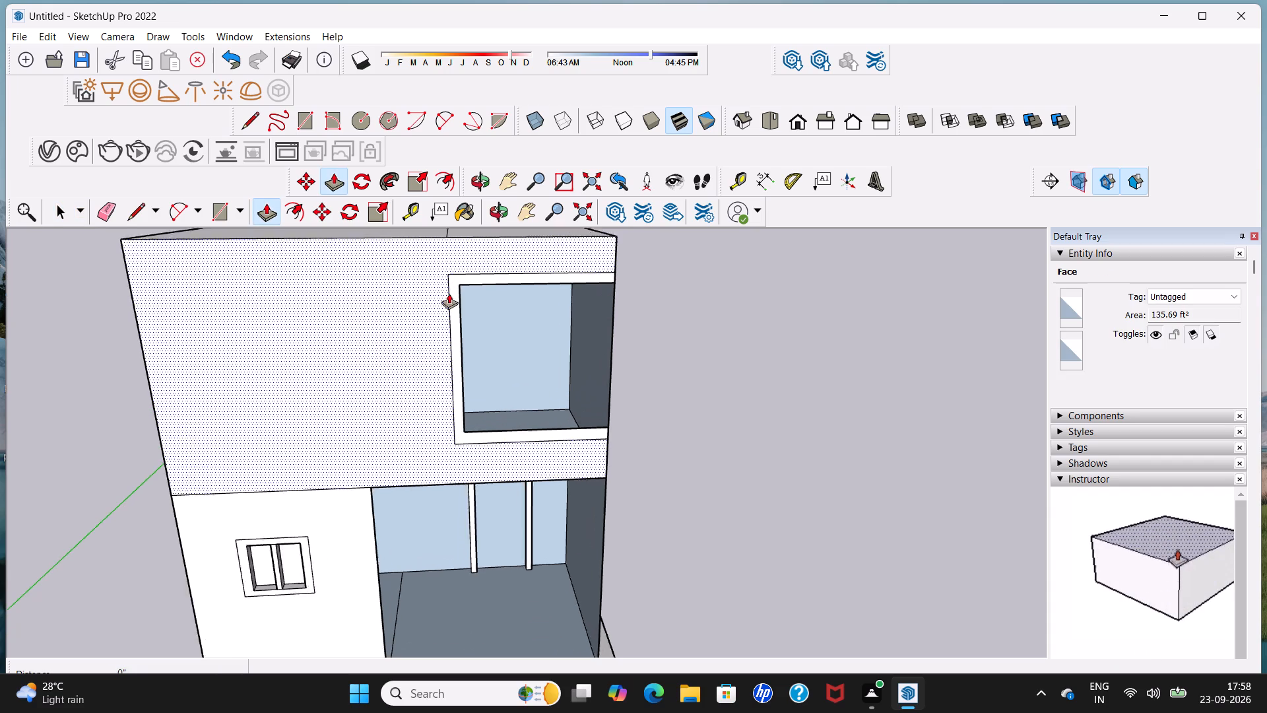
{"action": "scroll", "coordinate": [449, 293], "scroll_direction": "up", "scroll_amount": 1}
{"action": "left_click", "coordinate": [453, 290]}
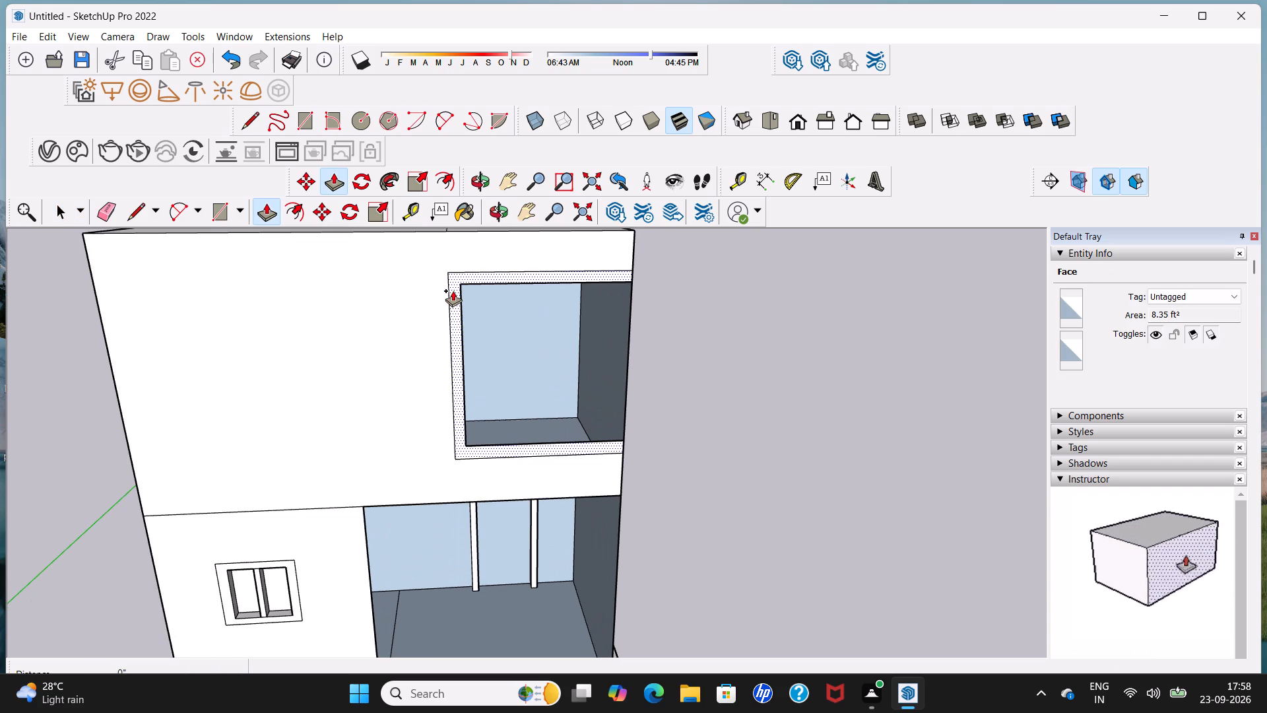
{"action": "left_click", "coordinate": [452, 296]}
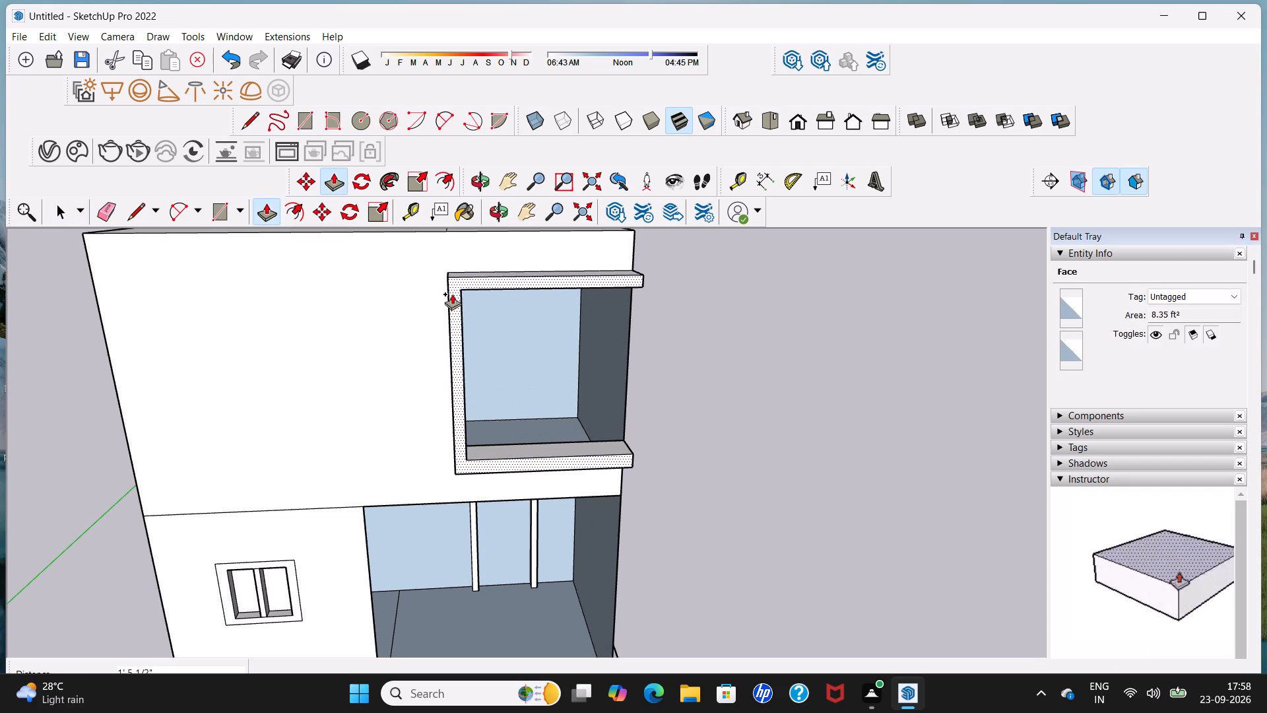
{"action": "key", "text": "space"}
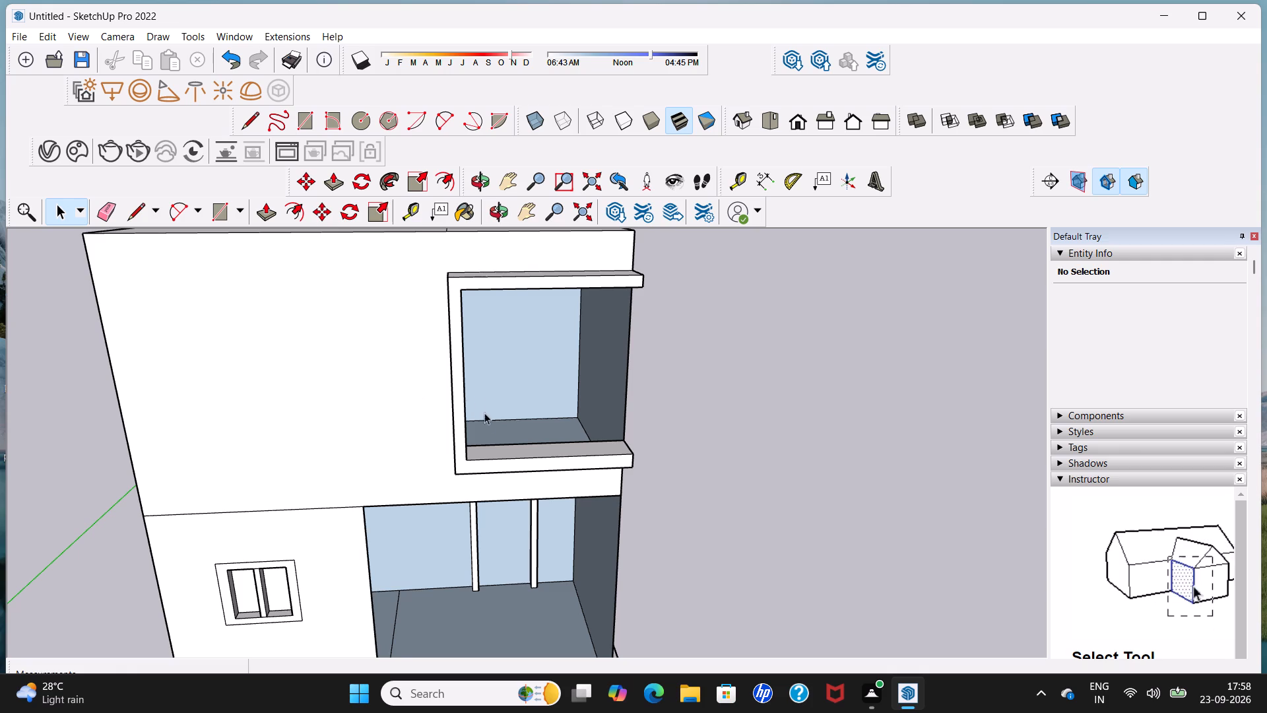
Examine the projecting frame's outer side, ledge and open end at the upper bay's corner.
{"action": "middle_click_drag", "start_coordinate": [551, 416], "coordinate": [595, 418]}
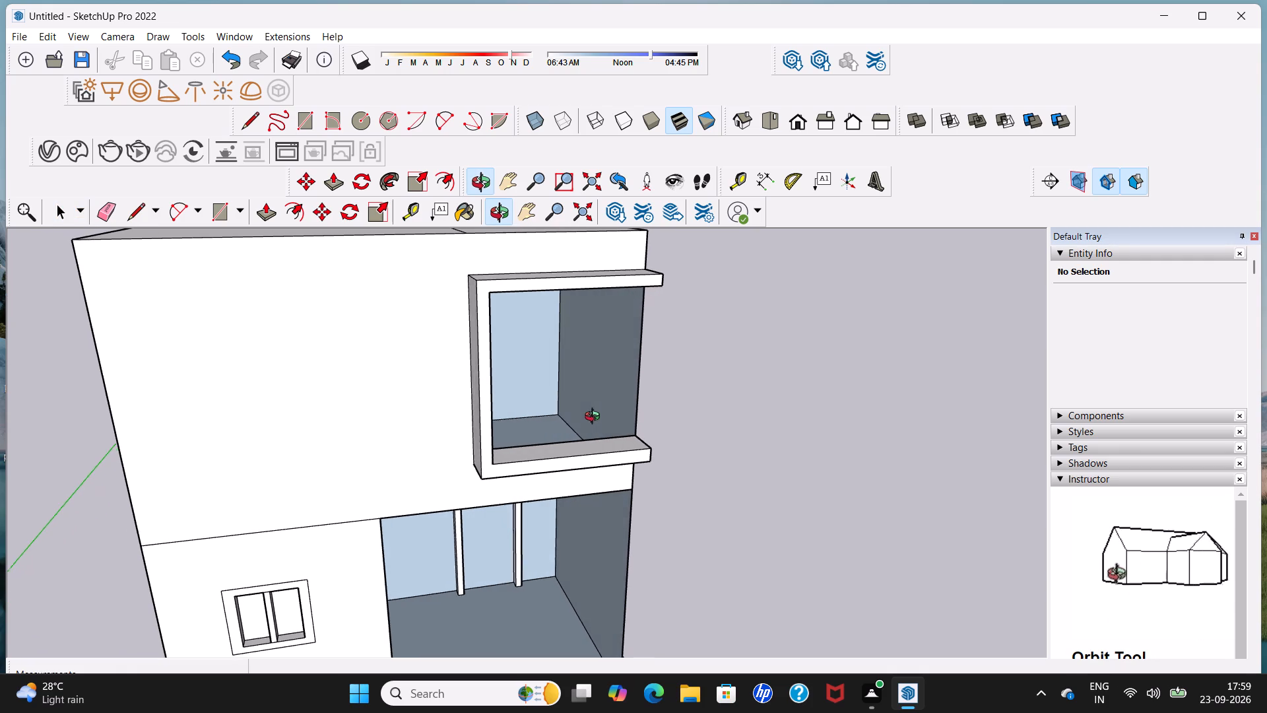
{"action": "middle_click_drag", "start_coordinate": [595, 418], "coordinate": [598, 418]}
{"action": "middle_click_drag", "start_coordinate": [560, 412], "coordinate": [595, 376]}
{"action": "scroll", "coordinate": [595, 376], "scroll_direction": "up", "scroll_amount": 1}
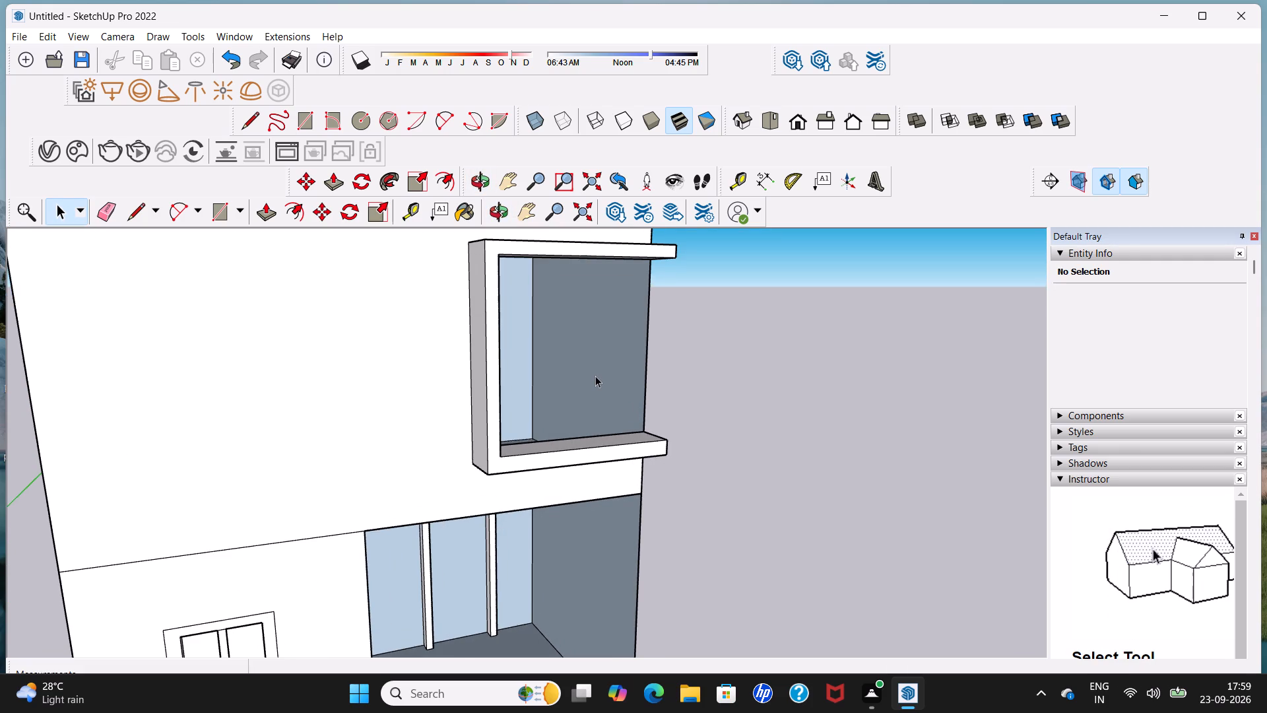
{"action": "scroll", "coordinate": [595, 376], "scroll_direction": "up", "scroll_amount": 2}
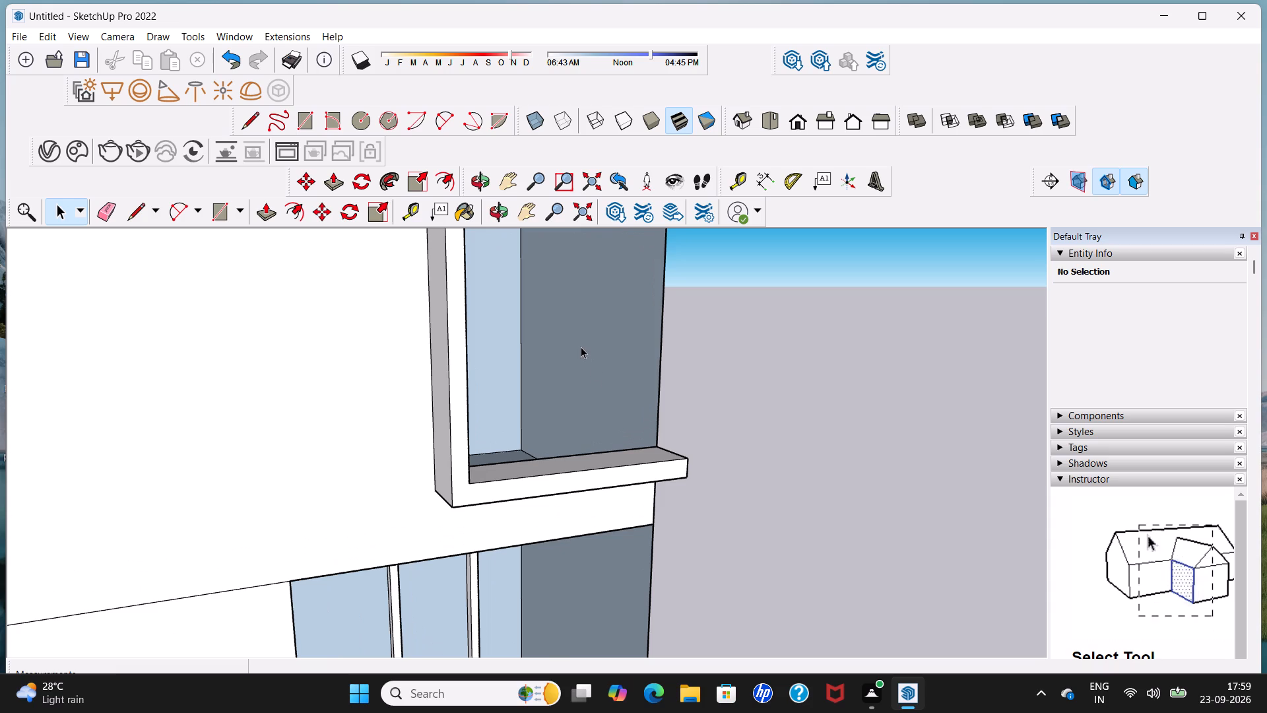
{"action": "middle_click_drag", "start_coordinate": [581, 347], "coordinate": [572, 422], "text": "shift"}
{"action": "scroll", "coordinate": [581, 369], "scroll_direction": "up", "scroll_amount": 1, "text": "shift"}
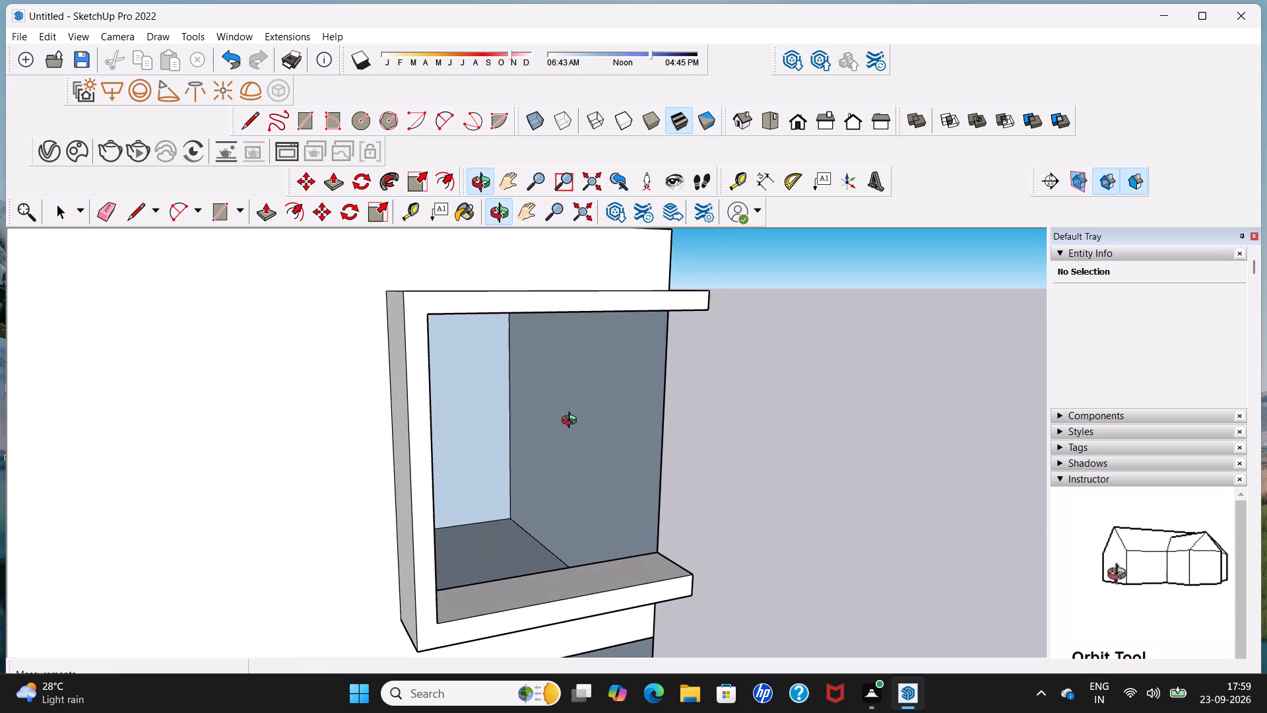
{"action": "middle_click_drag", "start_coordinate": [572, 422], "coordinate": [608, 419], "text": "shift"}
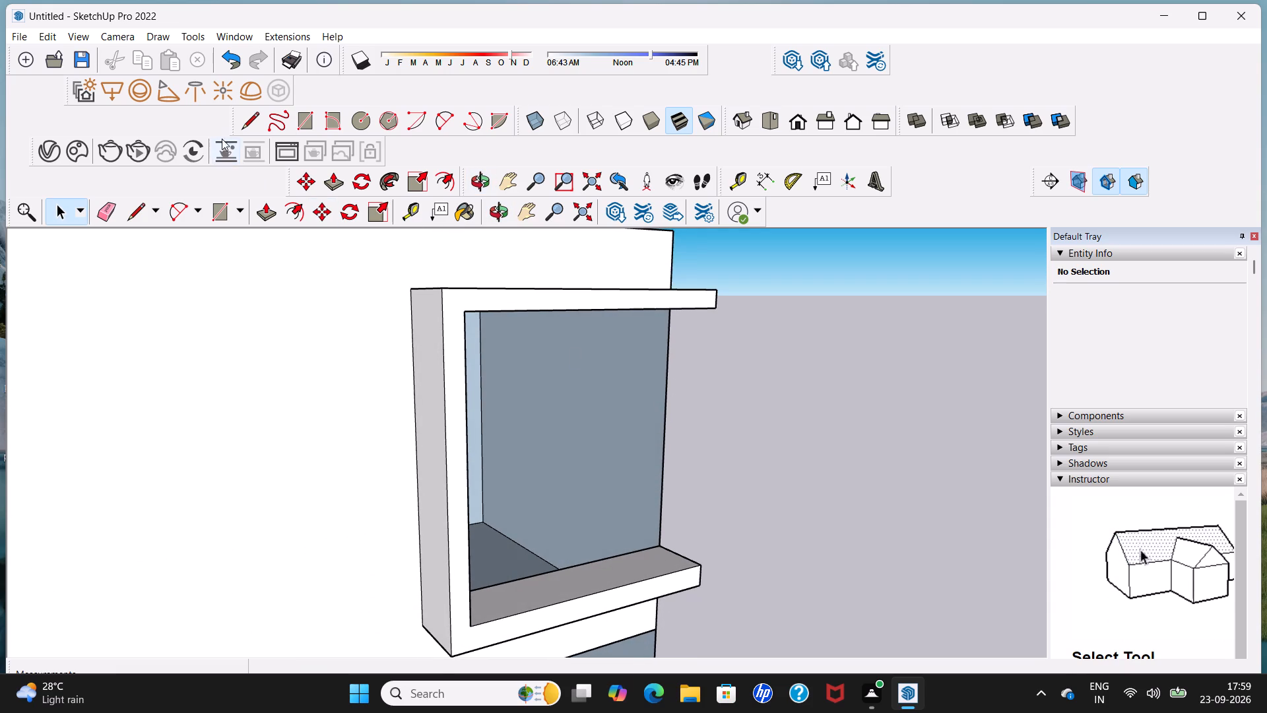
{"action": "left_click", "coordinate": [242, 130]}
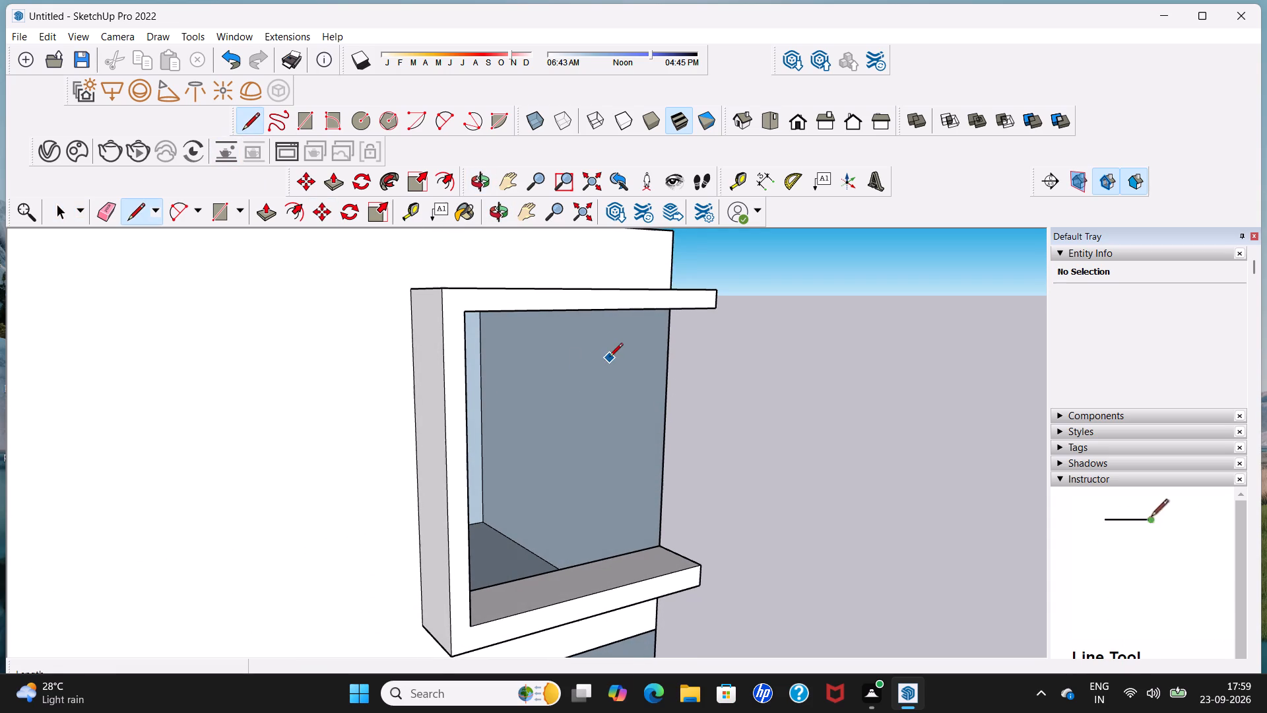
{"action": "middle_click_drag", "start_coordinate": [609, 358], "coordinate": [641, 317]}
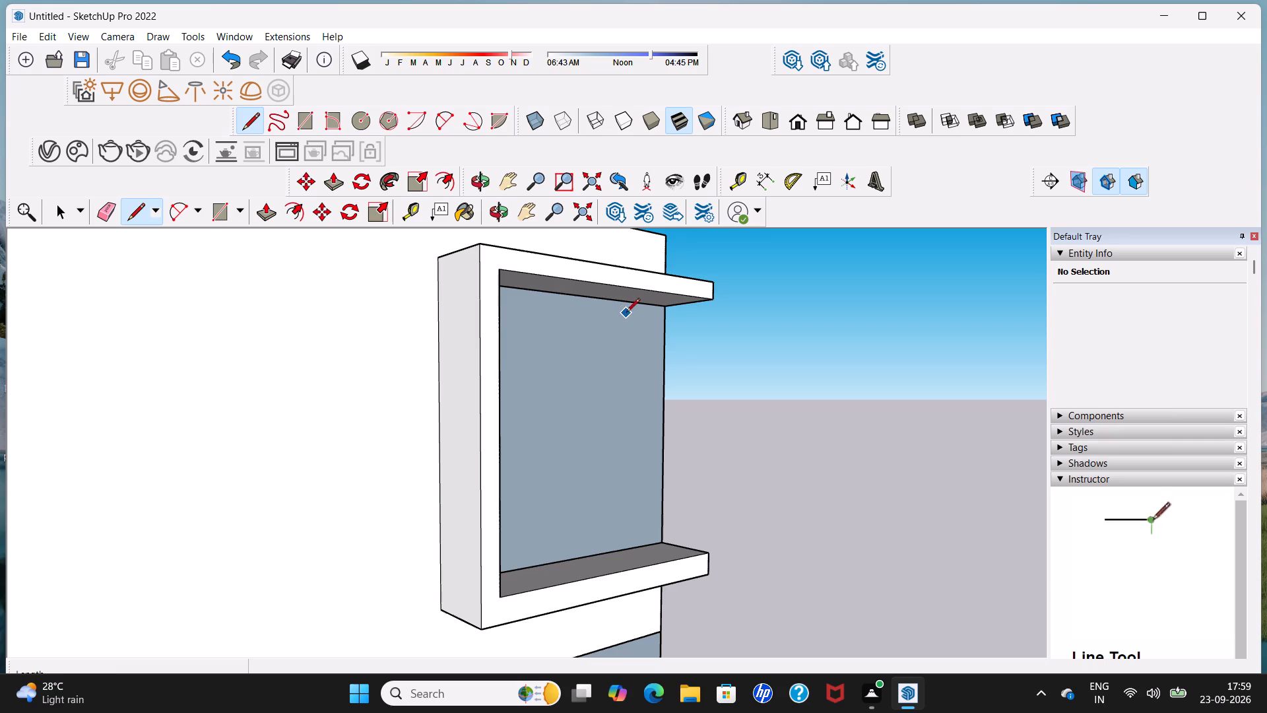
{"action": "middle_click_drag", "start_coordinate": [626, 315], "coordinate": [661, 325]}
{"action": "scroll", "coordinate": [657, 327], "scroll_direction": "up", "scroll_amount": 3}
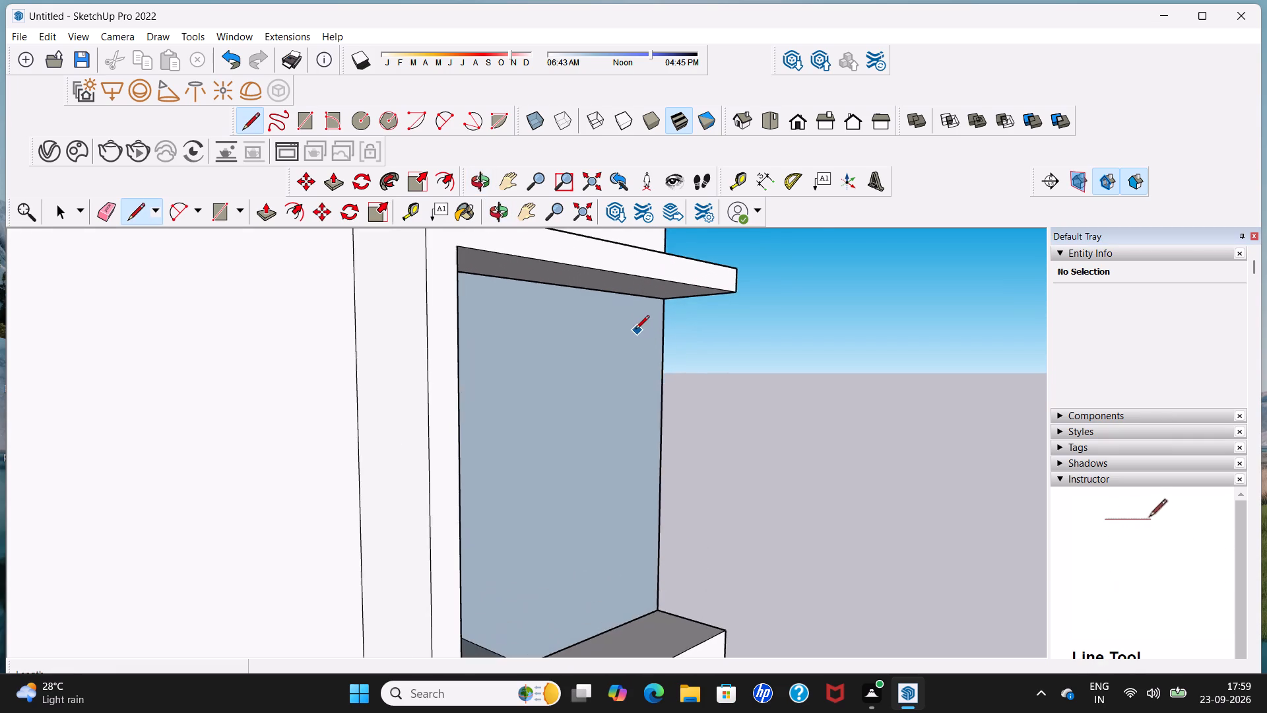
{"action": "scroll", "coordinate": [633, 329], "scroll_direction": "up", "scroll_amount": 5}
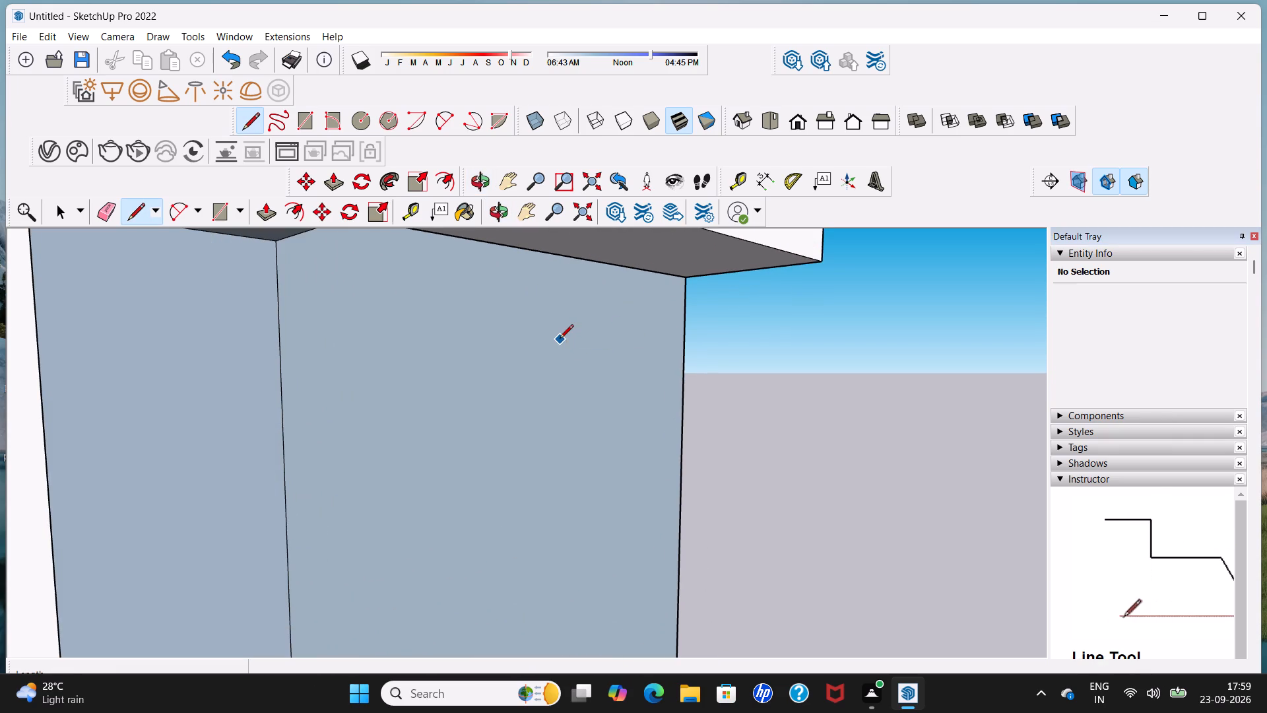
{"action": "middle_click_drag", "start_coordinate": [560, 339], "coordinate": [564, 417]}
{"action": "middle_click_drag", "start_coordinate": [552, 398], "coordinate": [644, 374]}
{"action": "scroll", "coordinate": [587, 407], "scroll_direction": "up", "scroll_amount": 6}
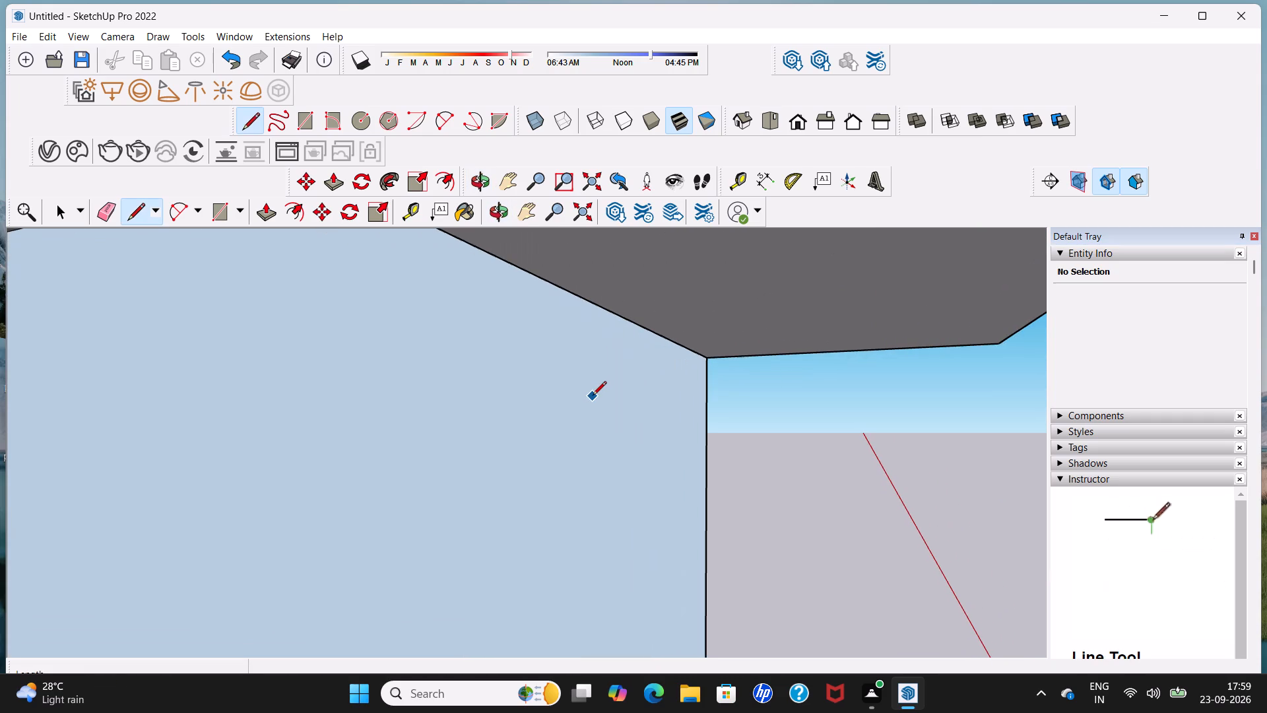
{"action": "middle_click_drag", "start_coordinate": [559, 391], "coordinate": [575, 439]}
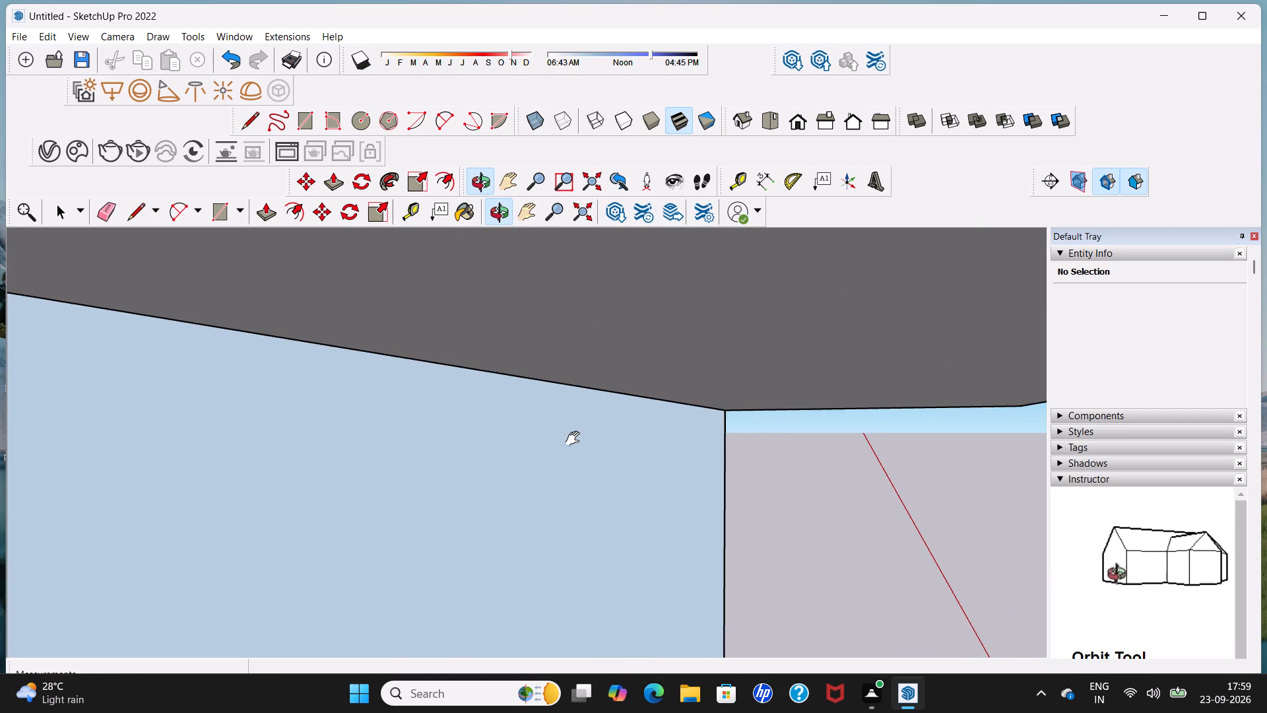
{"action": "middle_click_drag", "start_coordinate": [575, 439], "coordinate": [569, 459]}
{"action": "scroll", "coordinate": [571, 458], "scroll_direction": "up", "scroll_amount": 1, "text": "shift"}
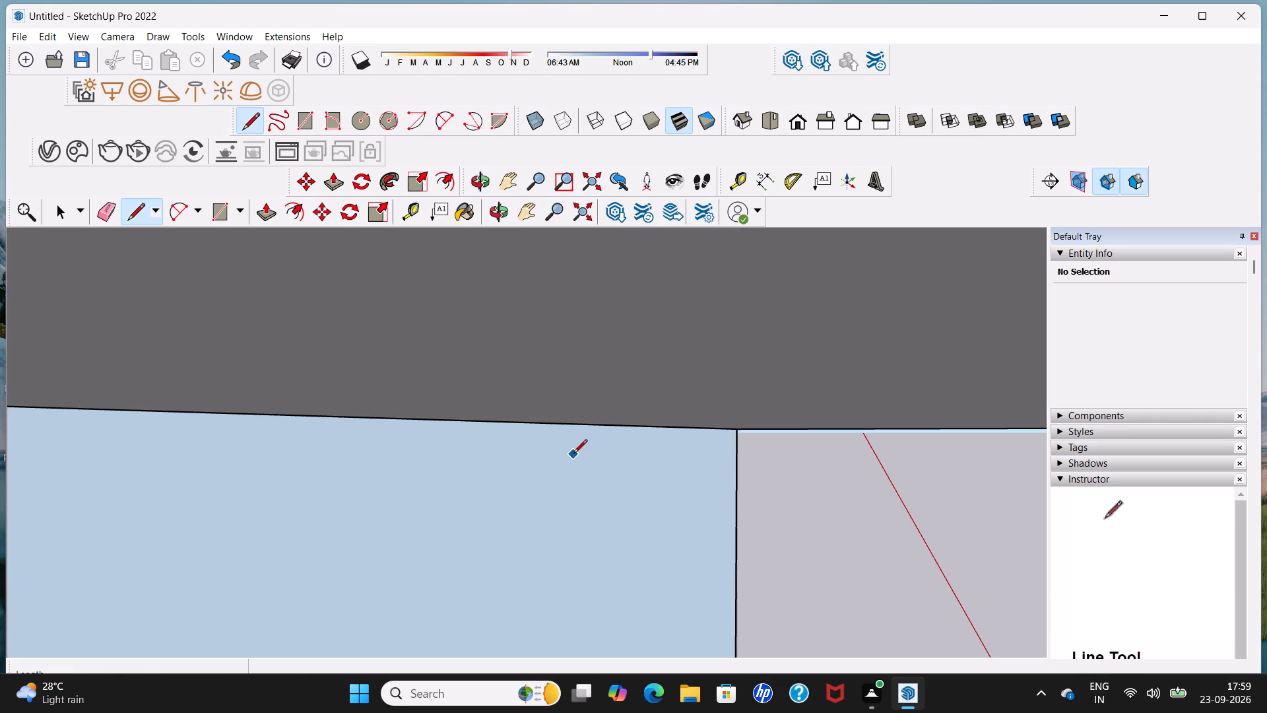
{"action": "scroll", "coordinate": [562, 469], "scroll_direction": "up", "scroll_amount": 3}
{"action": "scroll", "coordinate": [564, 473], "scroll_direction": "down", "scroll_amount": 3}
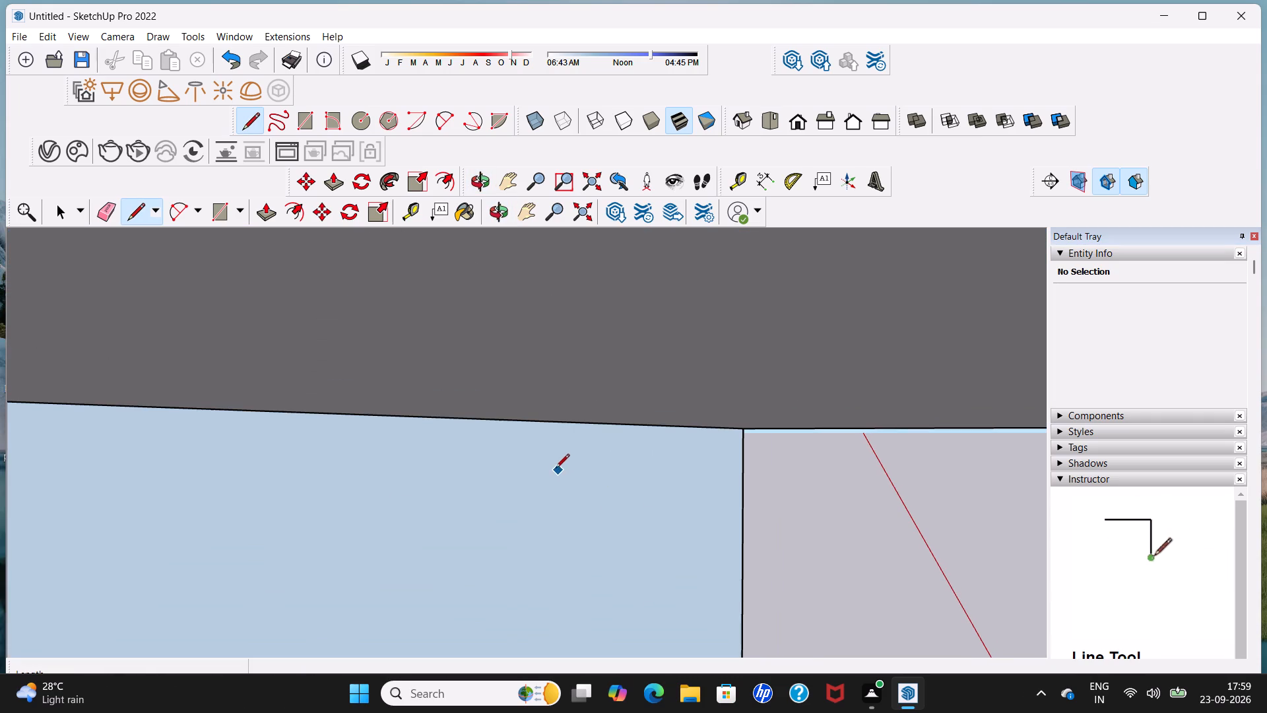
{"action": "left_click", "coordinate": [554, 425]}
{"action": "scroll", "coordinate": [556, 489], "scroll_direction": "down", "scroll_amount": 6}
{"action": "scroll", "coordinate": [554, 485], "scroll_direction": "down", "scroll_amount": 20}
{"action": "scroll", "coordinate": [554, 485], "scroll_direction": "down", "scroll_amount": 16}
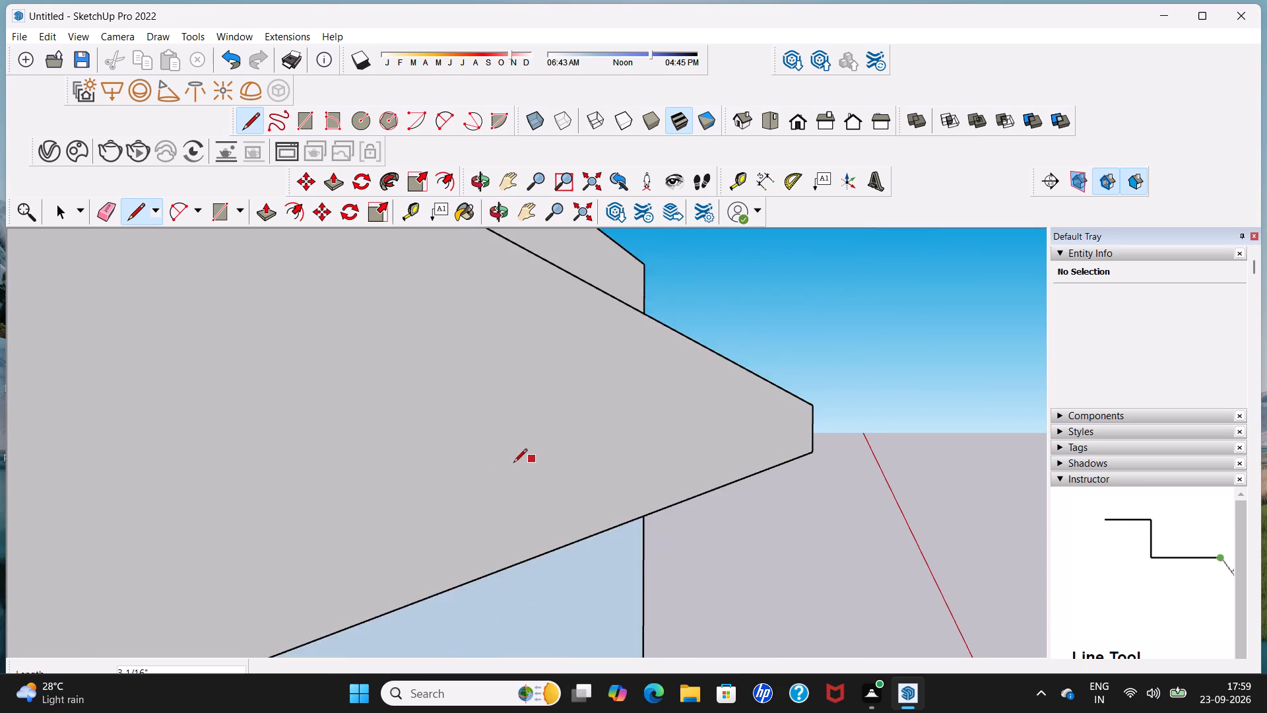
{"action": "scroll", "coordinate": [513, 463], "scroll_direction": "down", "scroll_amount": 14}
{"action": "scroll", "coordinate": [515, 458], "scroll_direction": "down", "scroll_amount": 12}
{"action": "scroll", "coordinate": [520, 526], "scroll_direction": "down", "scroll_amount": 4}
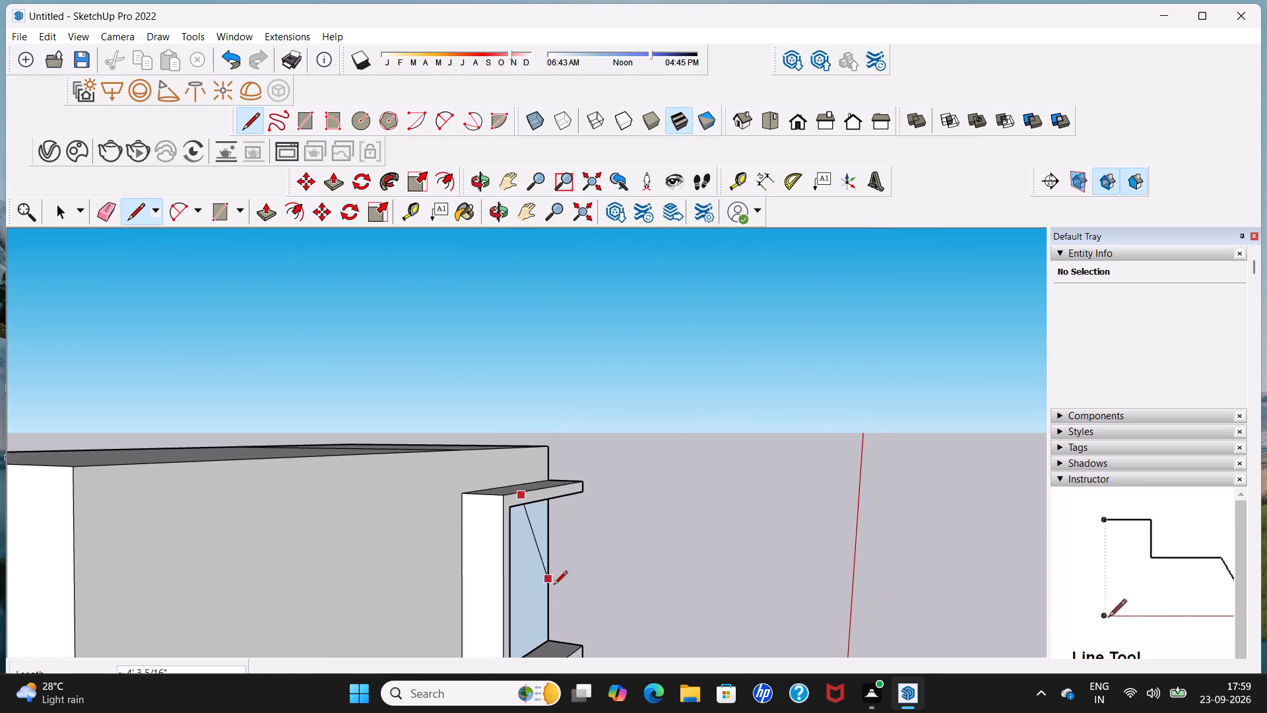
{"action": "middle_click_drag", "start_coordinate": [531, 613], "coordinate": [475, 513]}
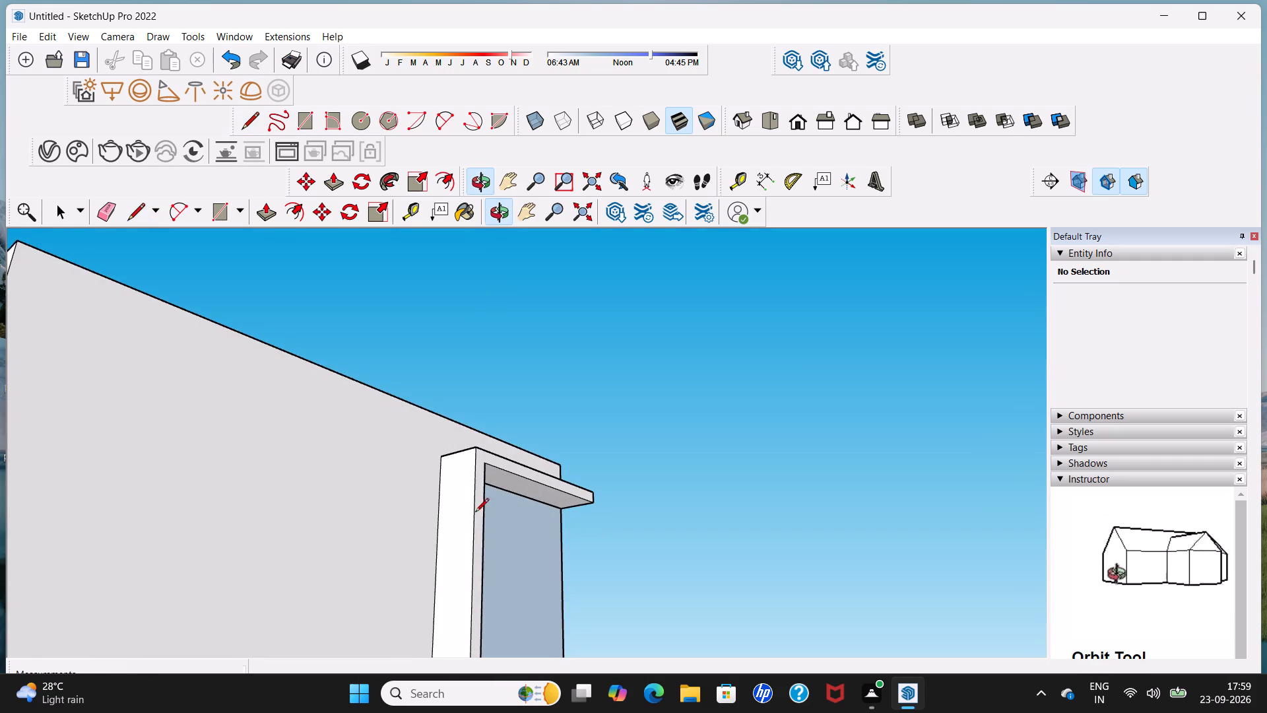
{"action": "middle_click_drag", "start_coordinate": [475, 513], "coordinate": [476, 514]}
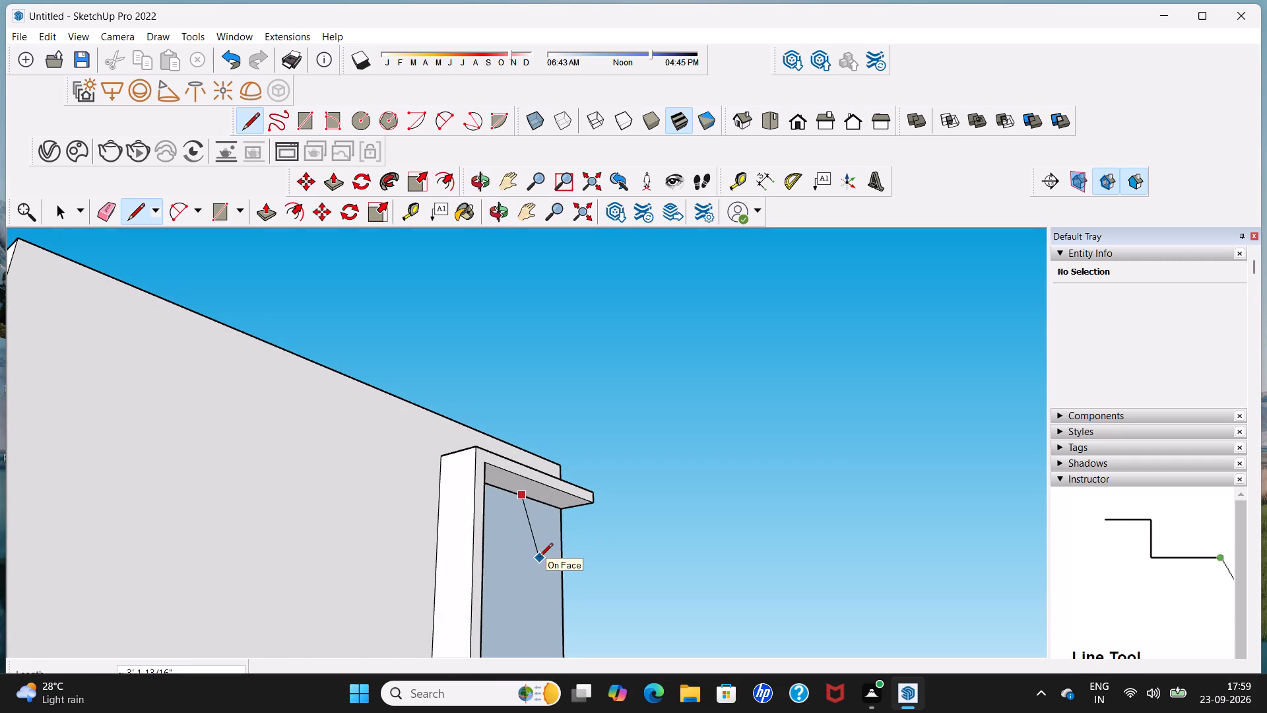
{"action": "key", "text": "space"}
Examine the projecting frame's underside and the whole front façade from below, from the front and from above.
{"action": "middle_click_drag", "start_coordinate": [539, 555], "coordinate": [535, 560], "text": "shift"}
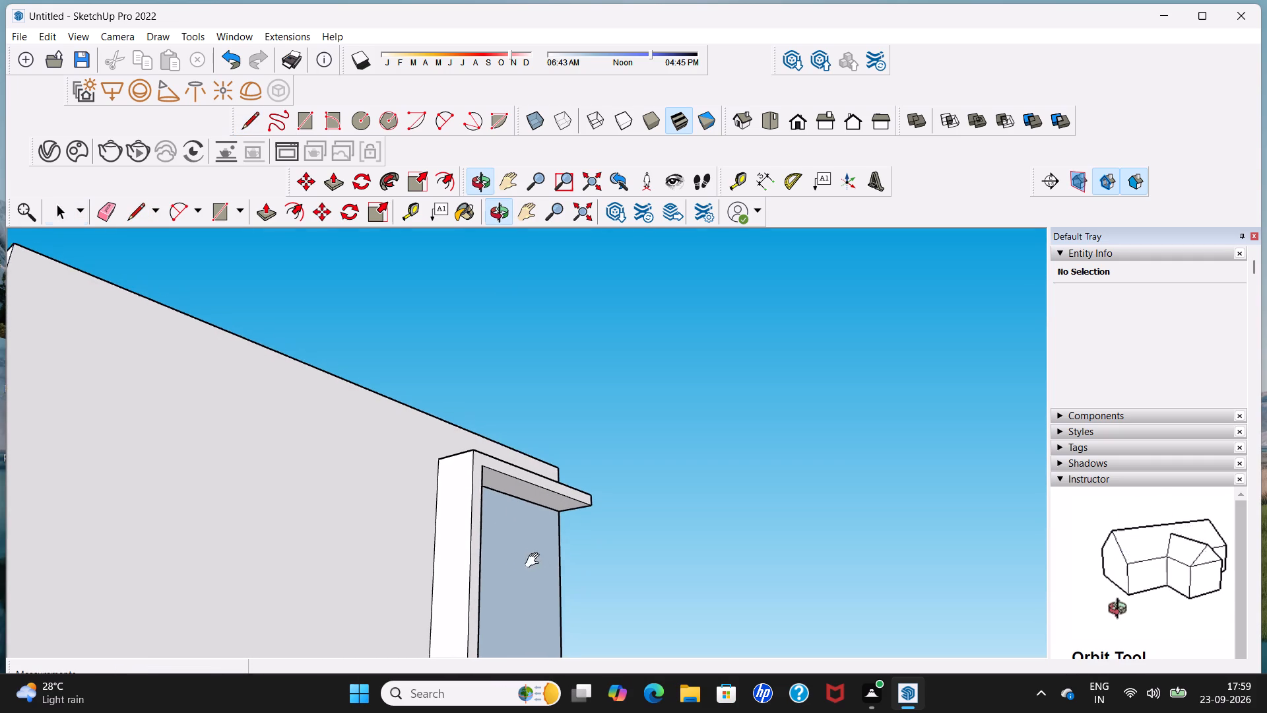
{"action": "middle_click_drag", "start_coordinate": [535, 560], "coordinate": [384, 493], "text": "shift"}
{"action": "scroll", "coordinate": [384, 503], "scroll_direction": "up", "scroll_amount": 6}
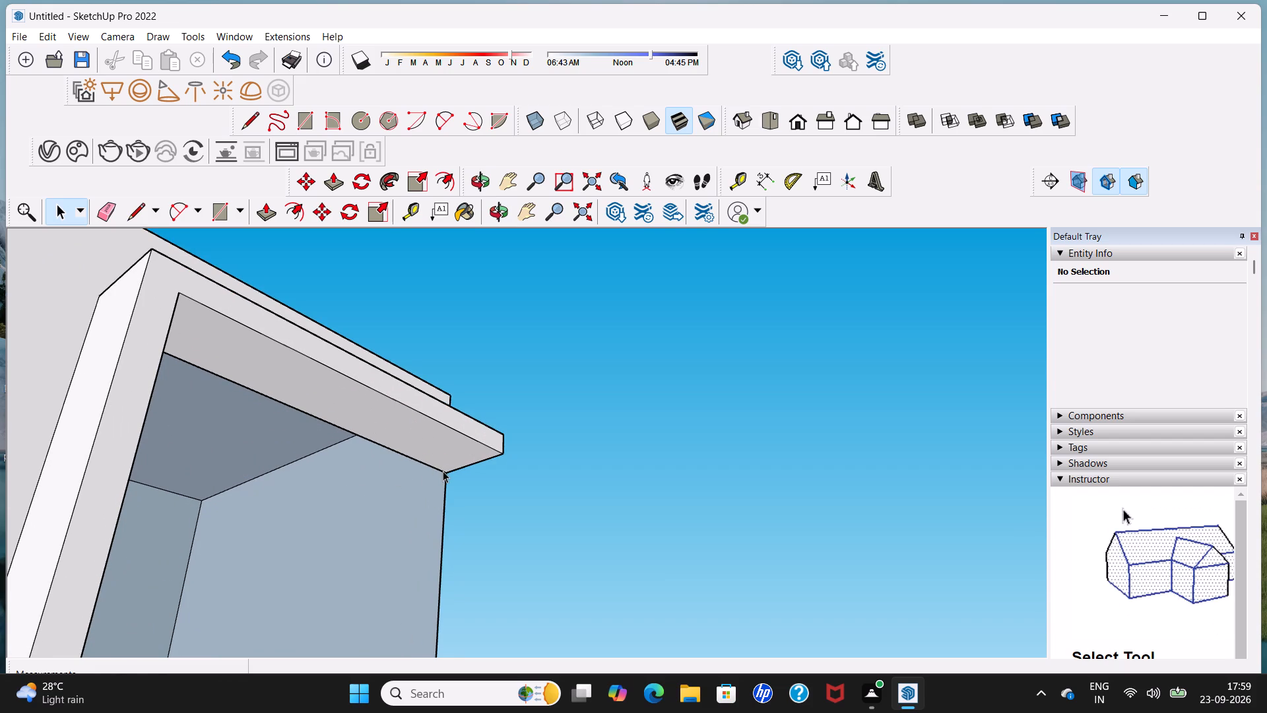
{"action": "scroll", "coordinate": [443, 471], "scroll_direction": "down", "scroll_amount": 10}
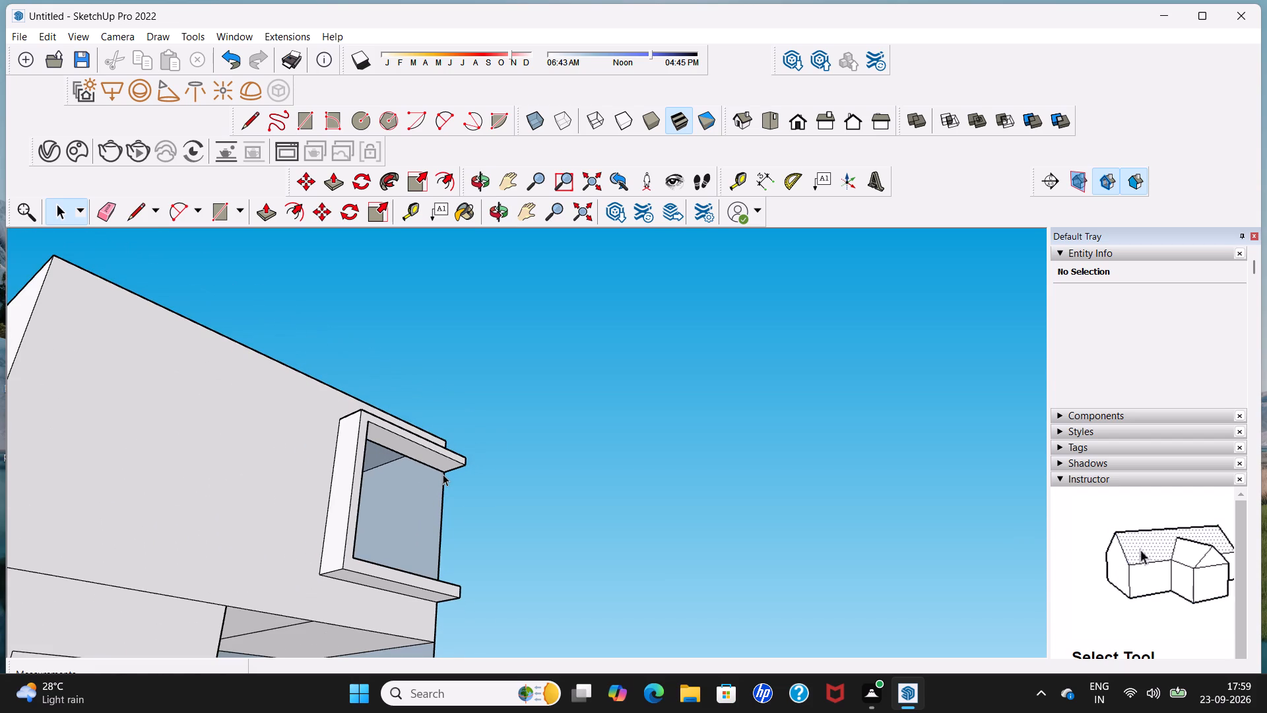
{"action": "middle_click_drag", "start_coordinate": [443, 487], "coordinate": [341, 491]}
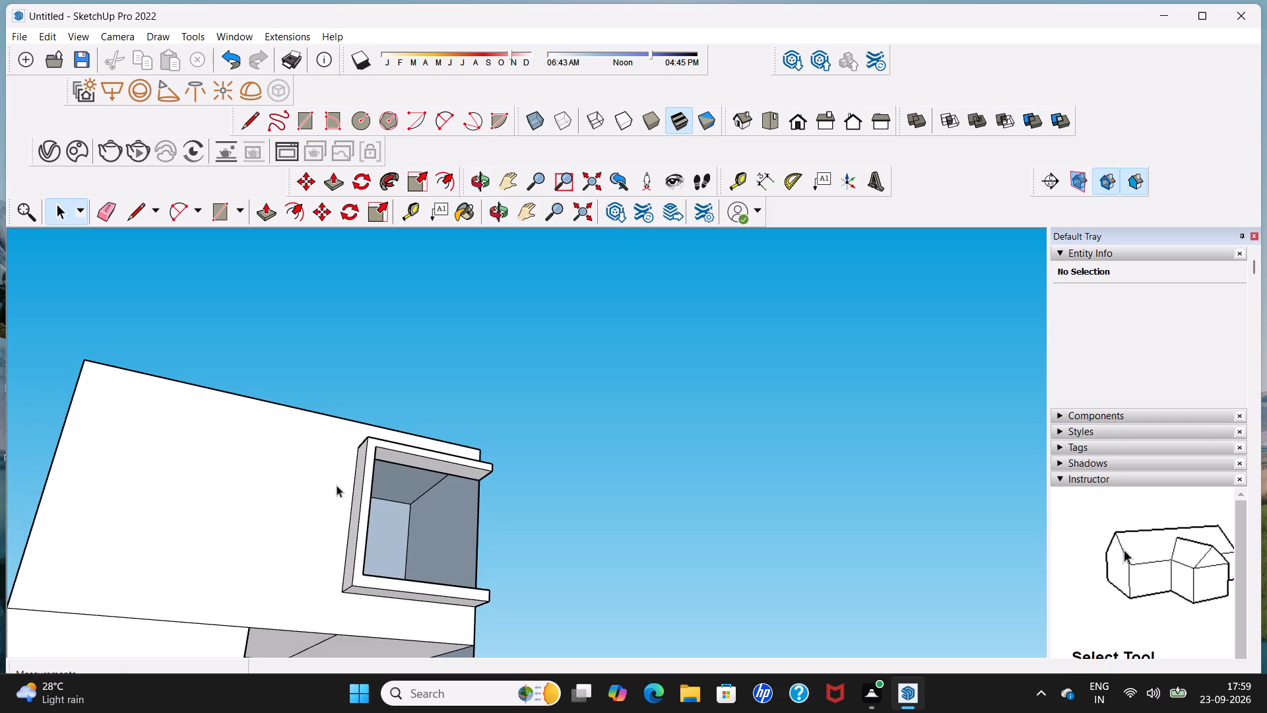
{"action": "scroll", "coordinate": [337, 485], "scroll_direction": "down", "scroll_amount": 3}
{"action": "middle_click_drag", "start_coordinate": [420, 516], "coordinate": [420, 520]}
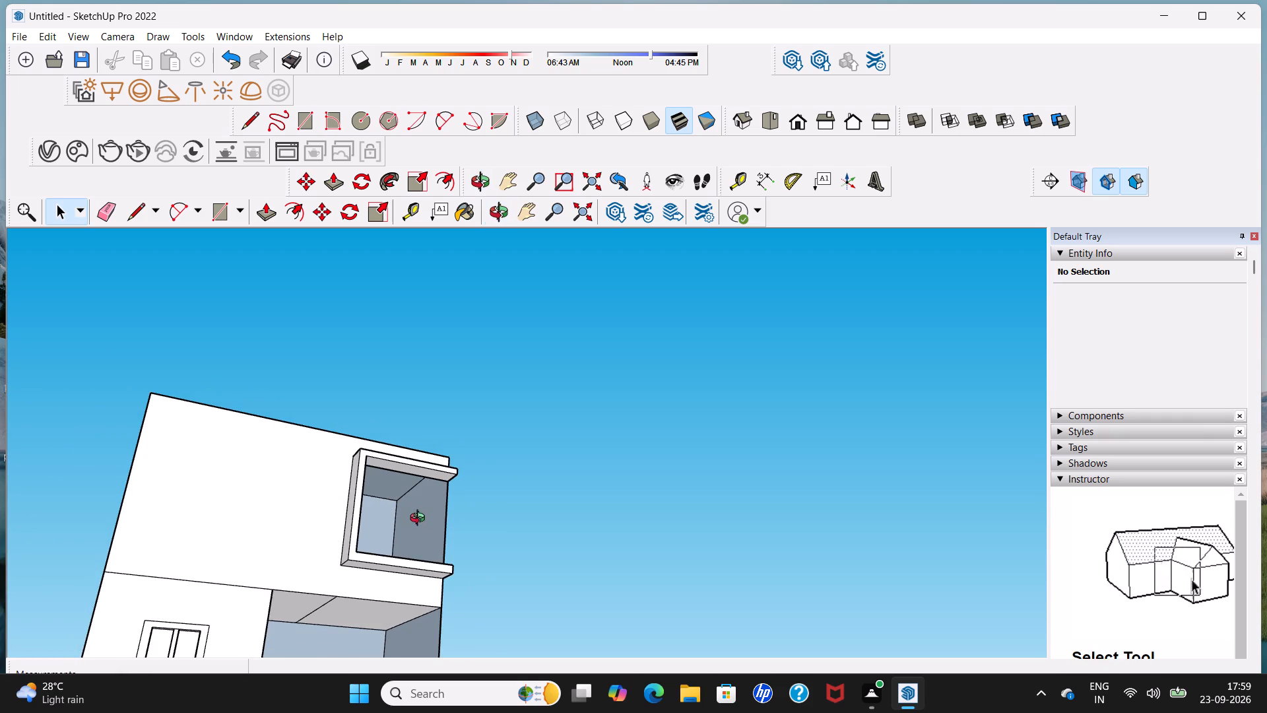
{"action": "middle_click_drag", "start_coordinate": [420, 520], "coordinate": [359, 587]}
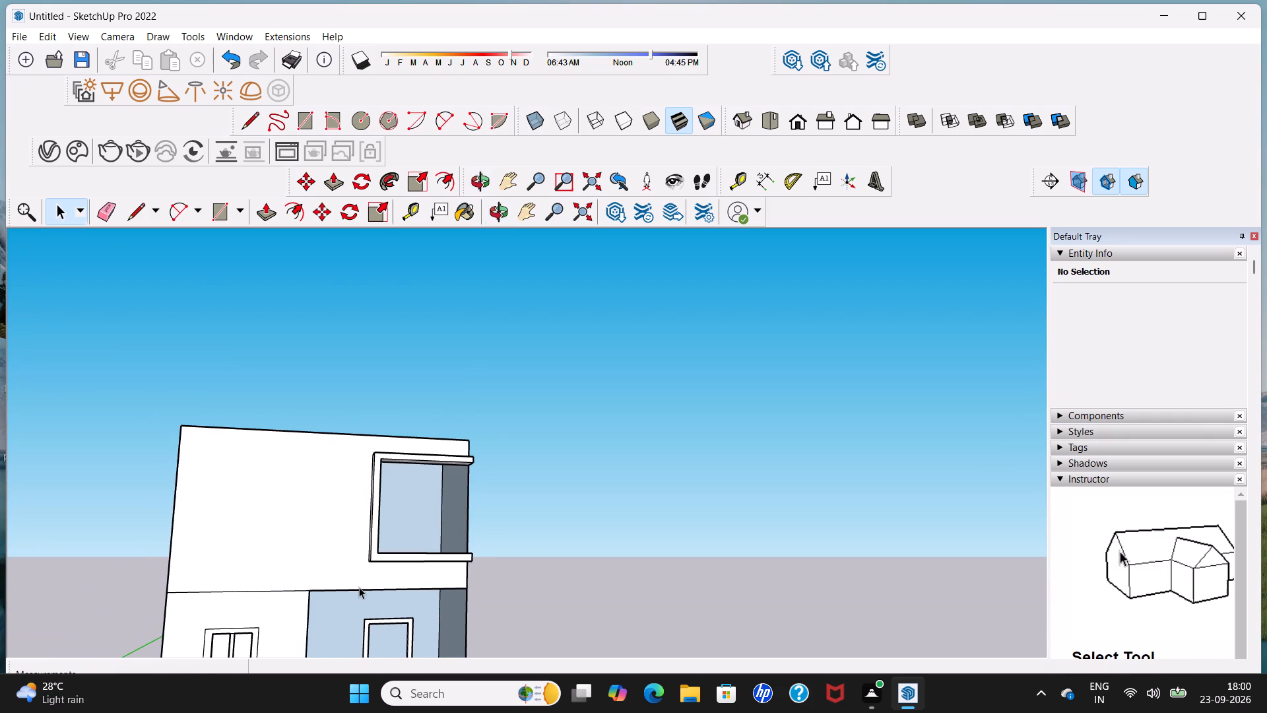
{"action": "middle_click_drag", "start_coordinate": [364, 557], "coordinate": [415, 438], "text": "shift"}
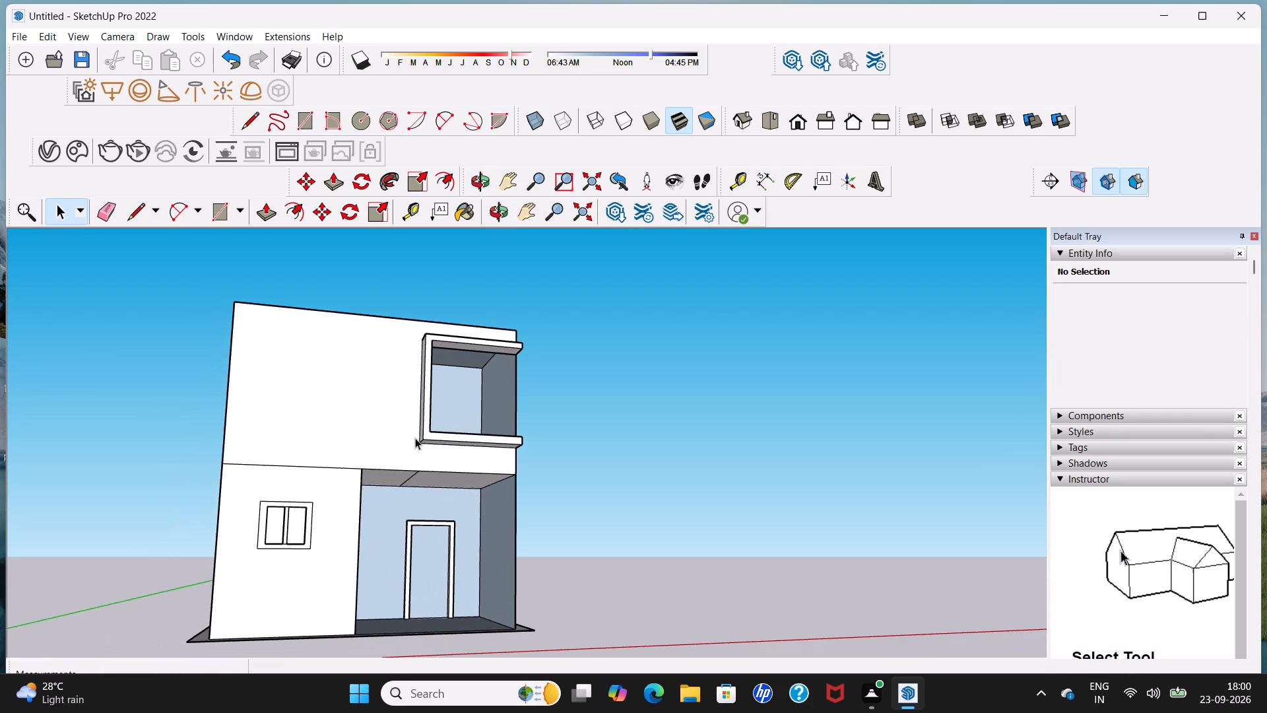
{"action": "middle_click_drag", "start_coordinate": [402, 461], "coordinate": [383, 504]}
{"action": "scroll", "coordinate": [399, 466], "scroll_direction": "down", "scroll_amount": 3}
{"action": "middle_click_drag", "start_coordinate": [395, 483], "coordinate": [366, 606]}
{"action": "scroll", "coordinate": [364, 609], "scroll_direction": "down", "scroll_amount": 1}
{"action": "scroll", "coordinate": [398, 538], "scroll_direction": "up", "scroll_amount": 2}
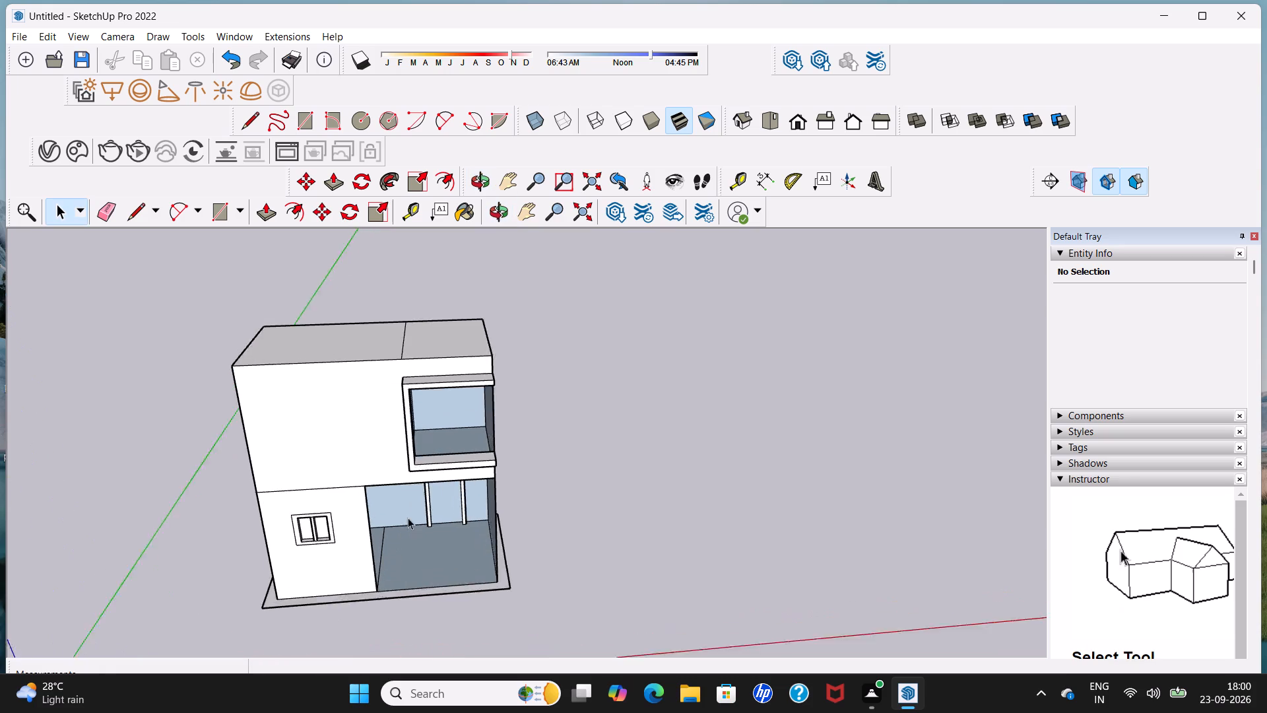
{"action": "scroll", "coordinate": [408, 518], "scroll_direction": "up", "scroll_amount": 4}
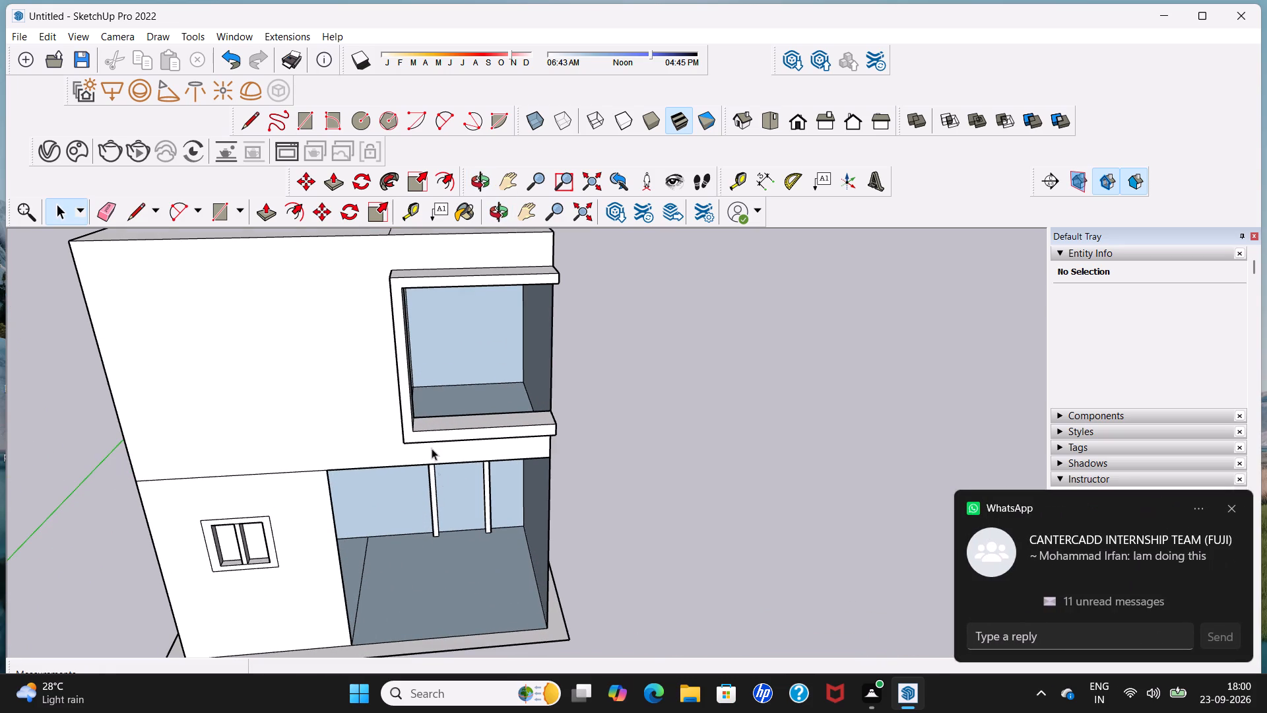
Draw a vertical 10' line on the ground-floor bay's inner side wall, from ceiling to floor near its front edge.
{"action": "middle_click_drag", "start_coordinate": [482, 495], "coordinate": [548, 463]}
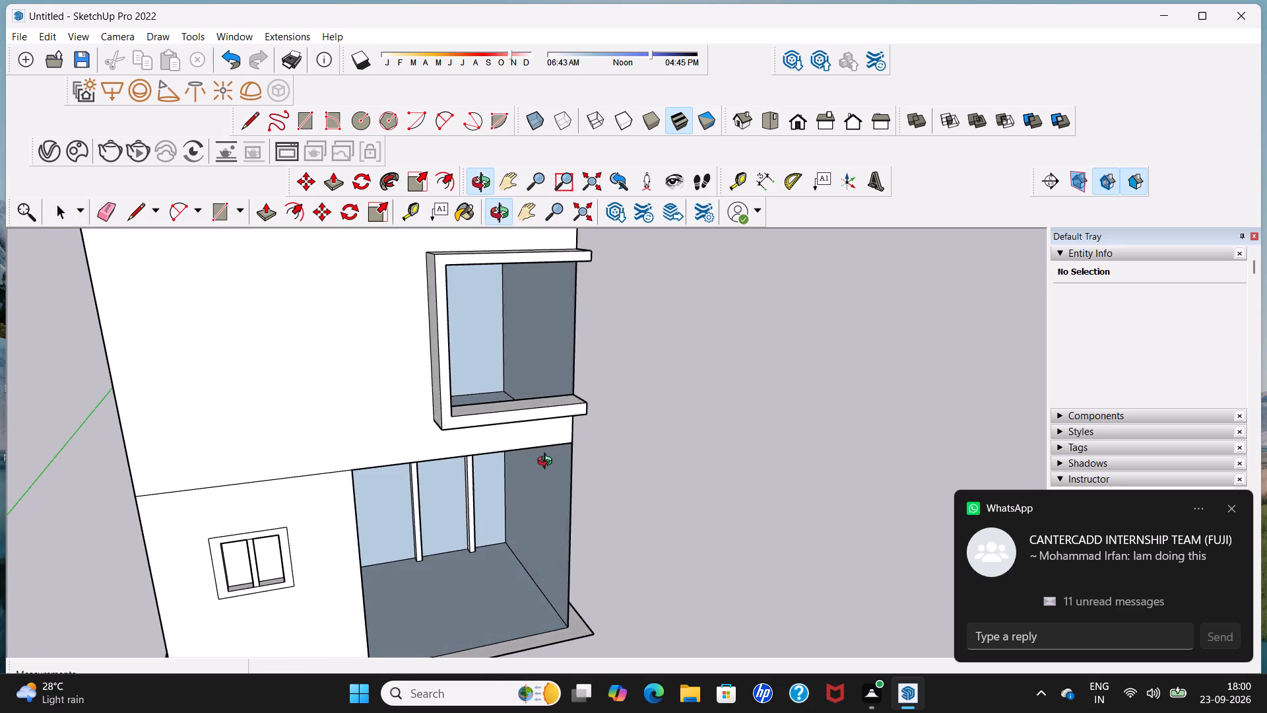
{"action": "middle_click_drag", "start_coordinate": [548, 463], "coordinate": [552, 459]}
{"action": "scroll", "coordinate": [552, 459], "scroll_direction": "up", "scroll_amount": 2}
{"action": "scroll", "coordinate": [477, 465], "scroll_direction": "down", "scroll_amount": 1}
{"action": "middle_click_drag", "start_coordinate": [477, 465], "coordinate": [523, 428]}
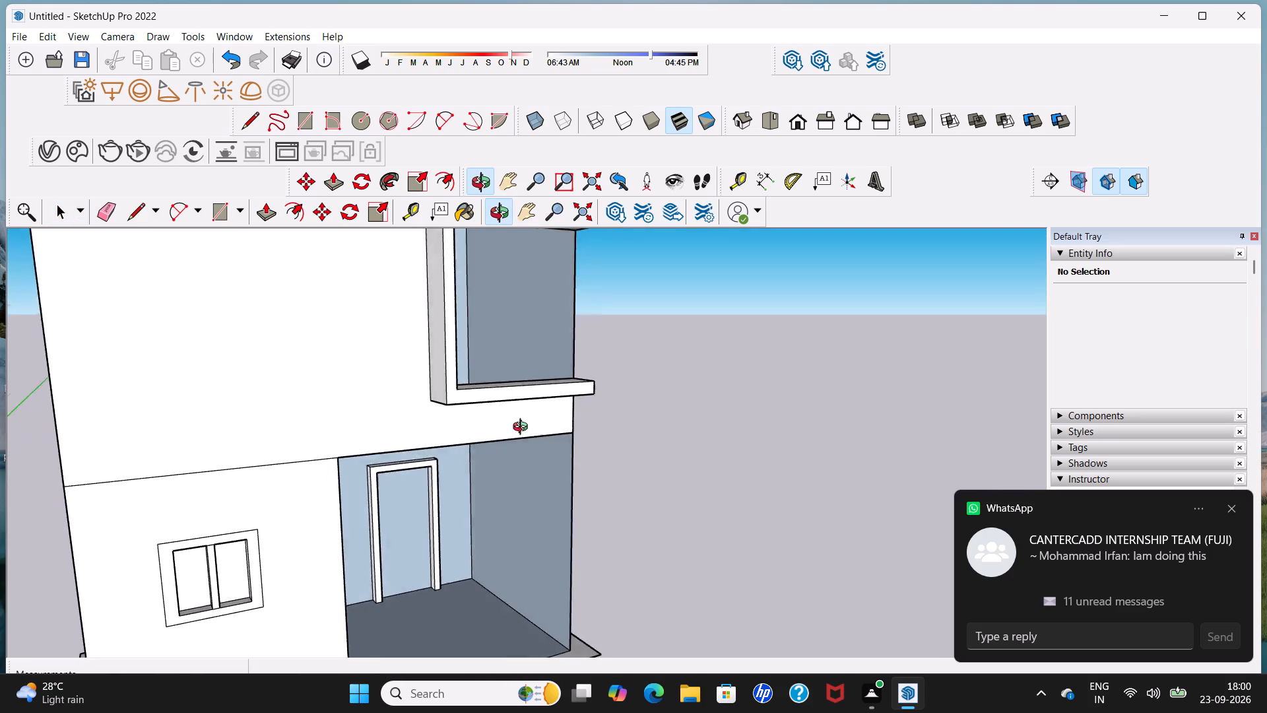
{"action": "middle_click_drag", "start_coordinate": [523, 428], "coordinate": [554, 404]}
{"action": "middle_click_drag", "start_coordinate": [497, 462], "coordinate": [542, 427]}
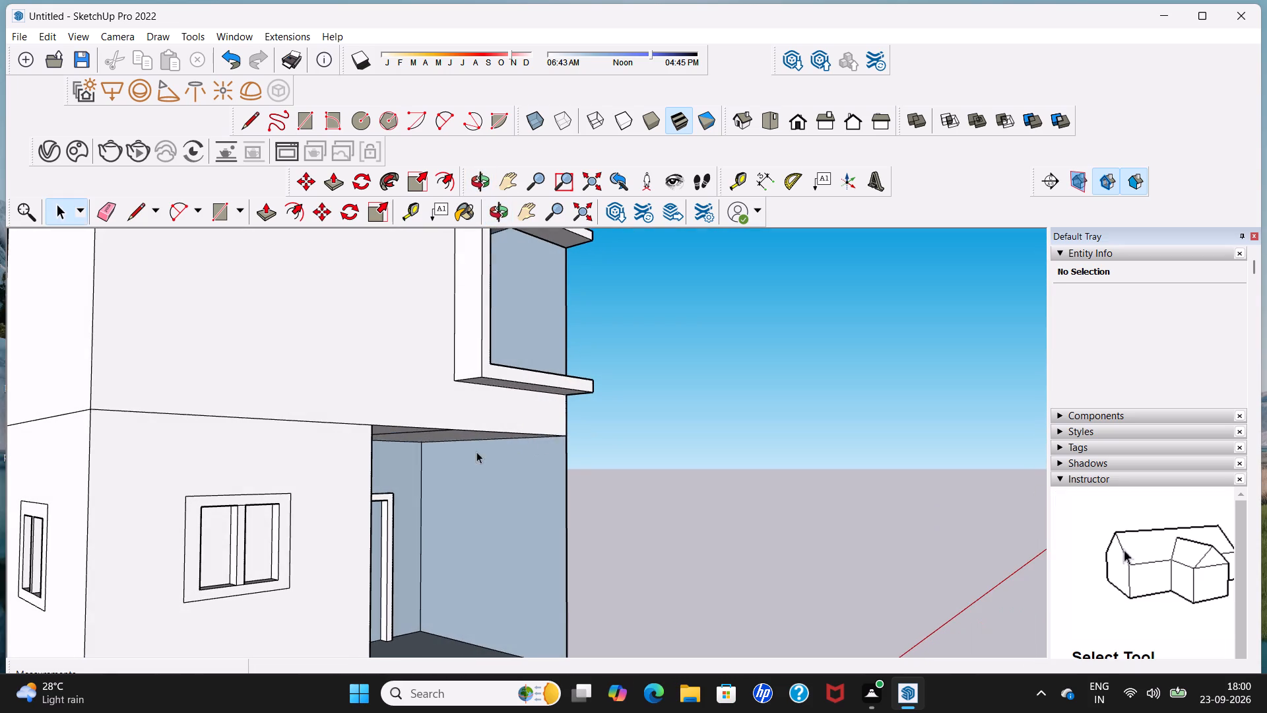
{"action": "middle_click_drag", "start_coordinate": [476, 453], "coordinate": [544, 432]}
{"action": "scroll", "coordinate": [542, 436], "scroll_direction": "up", "scroll_amount": 1}
{"action": "middle_click_drag", "start_coordinate": [484, 476], "coordinate": [505, 395], "text": "shift"}
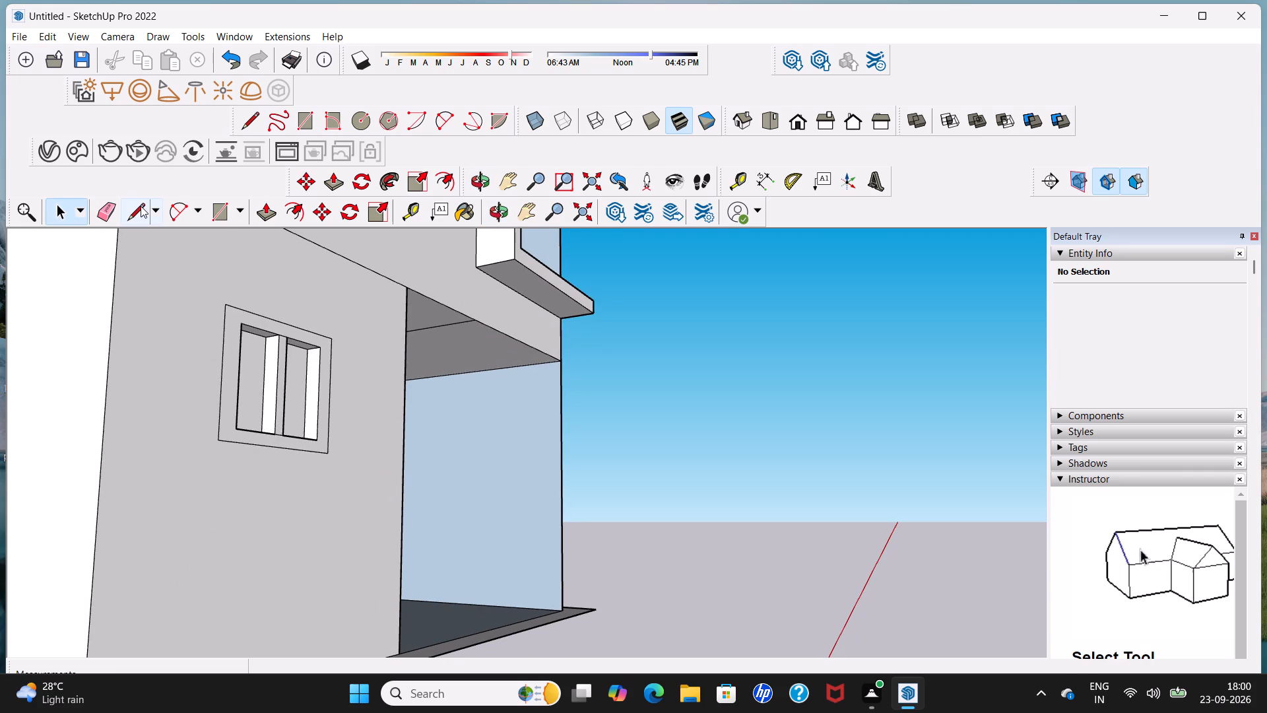
{"action": "left_click", "coordinate": [141, 207]}
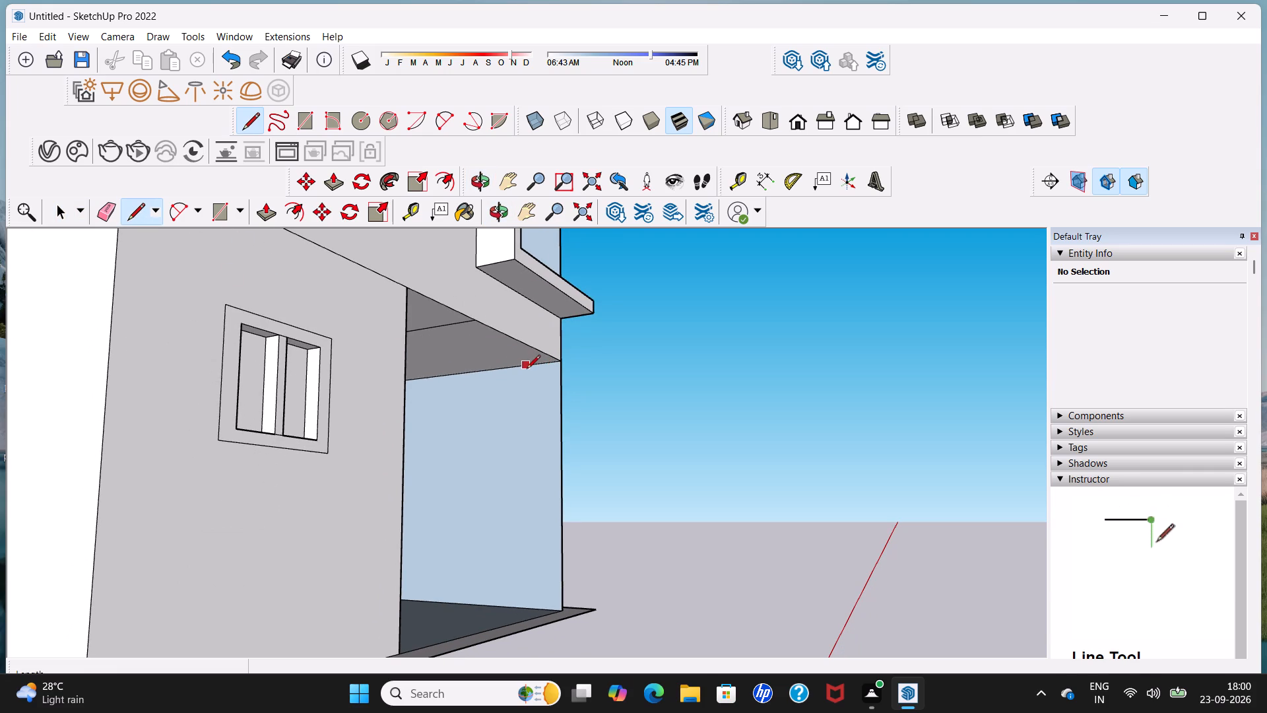
{"action": "scroll", "coordinate": [528, 371], "scroll_direction": "up", "scroll_amount": 4}
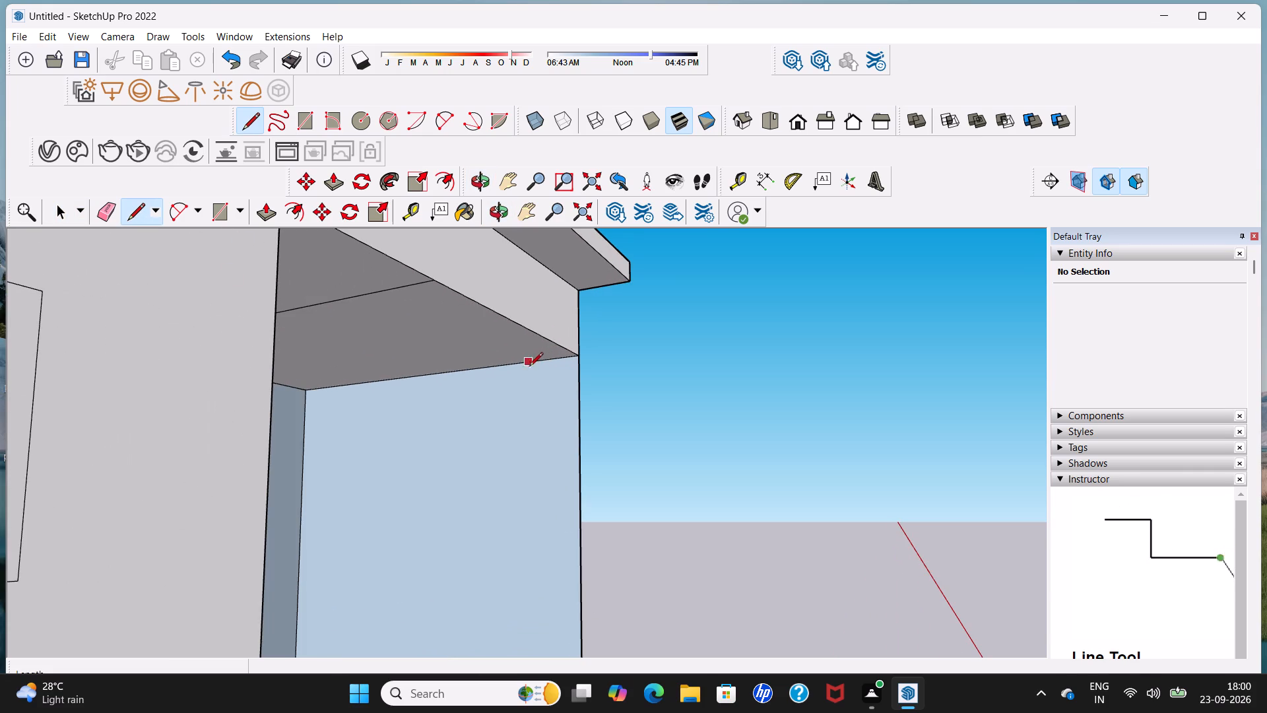
{"action": "left_click", "coordinate": [533, 366]}
{"action": "scroll", "coordinate": [531, 430], "scroll_direction": "down", "scroll_amount": 5}
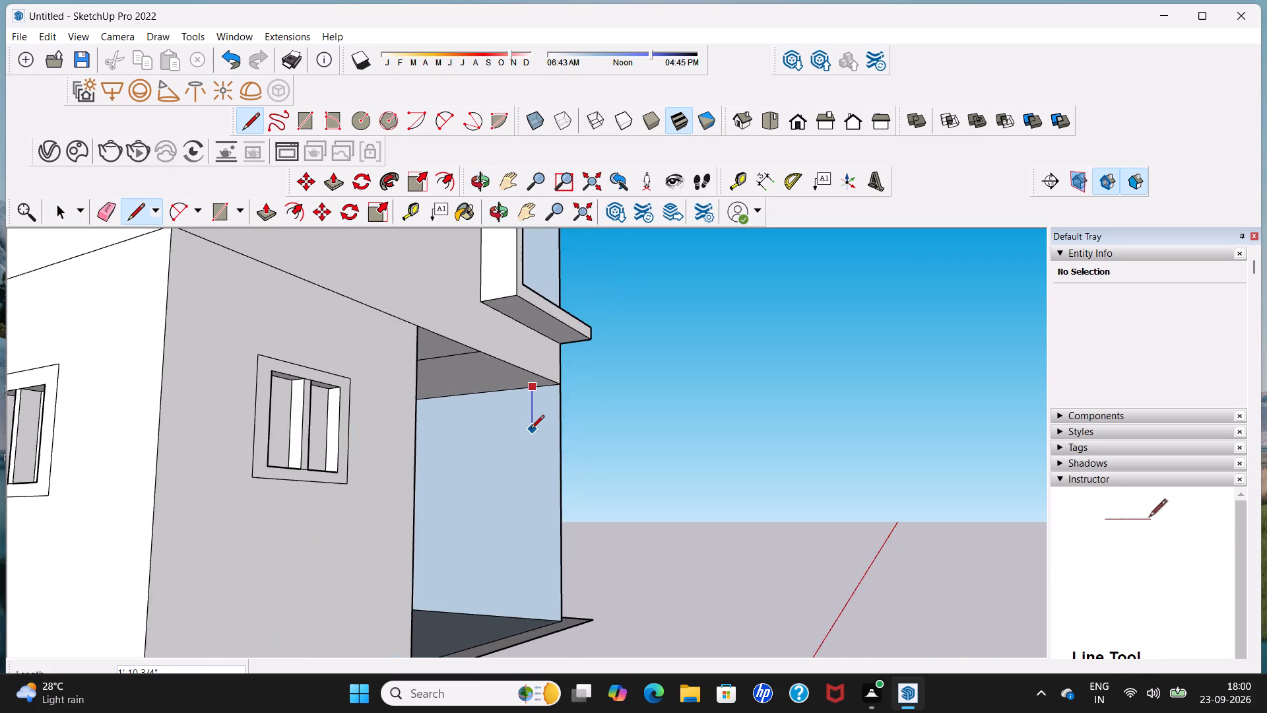
{"action": "scroll", "coordinate": [528, 448], "scroll_direction": "down", "scroll_amount": 2}
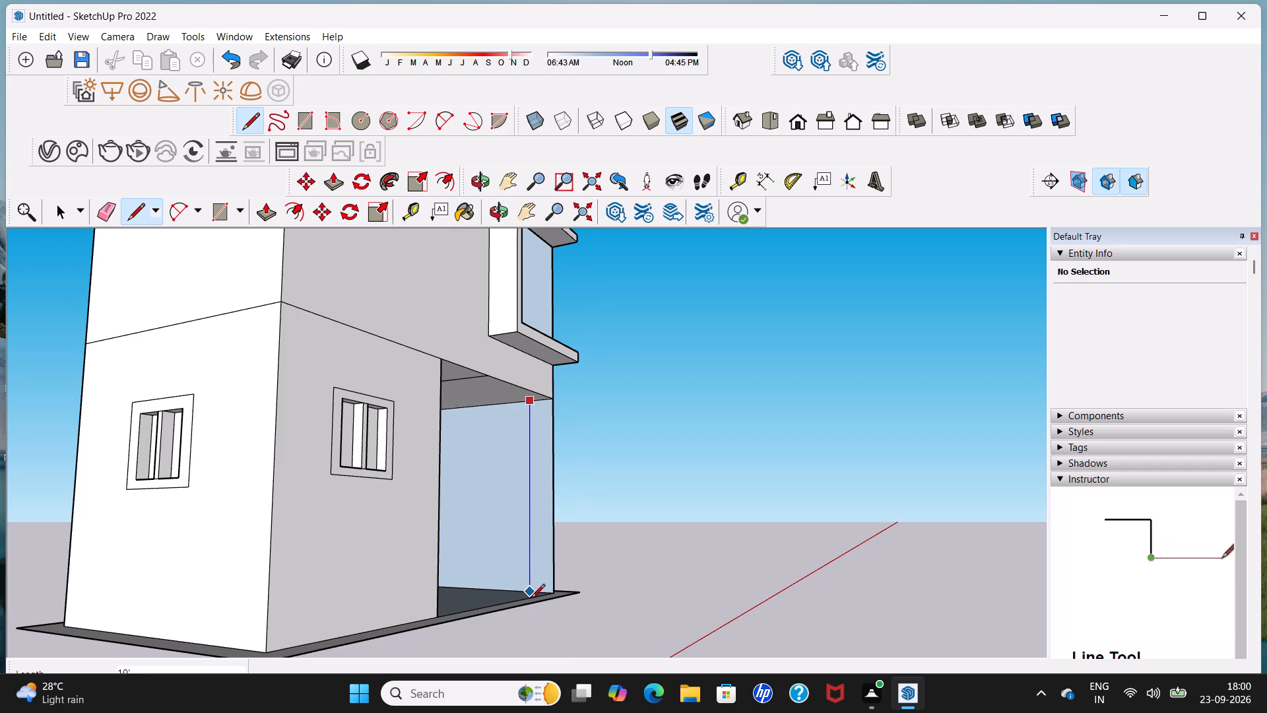
{"action": "scroll", "coordinate": [533, 597], "scroll_direction": "up", "scroll_amount": 6}
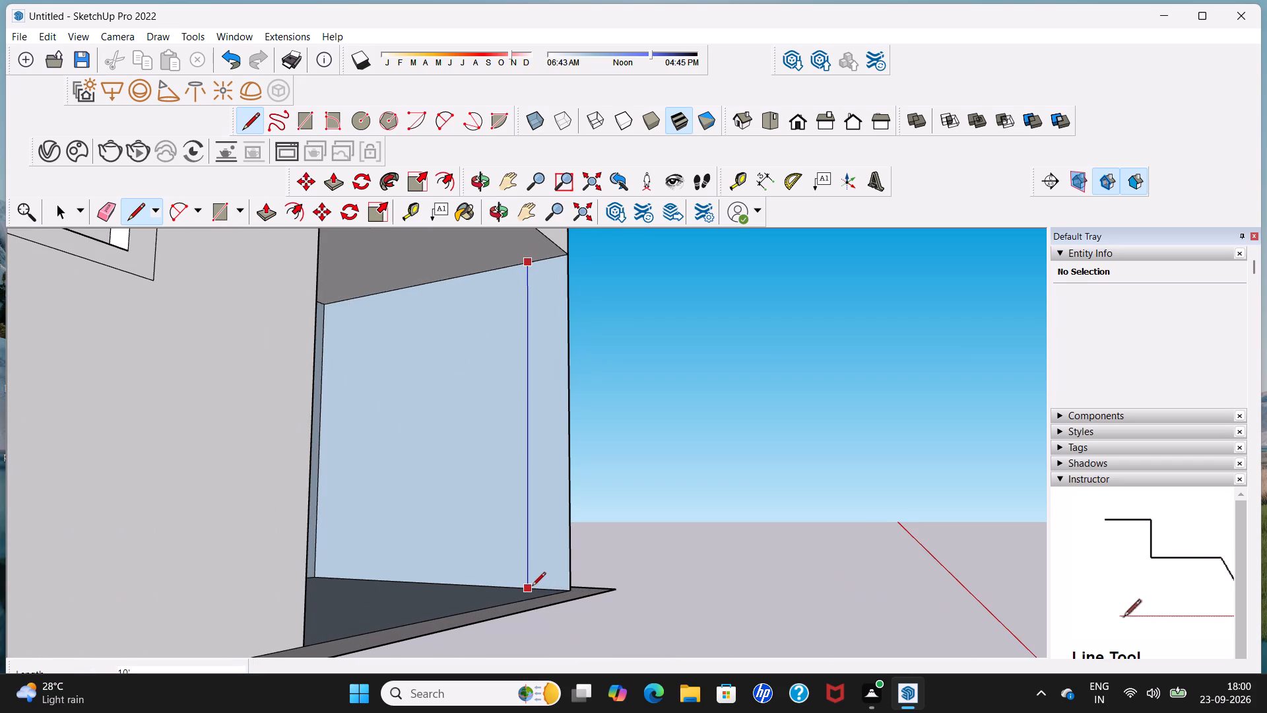
{"action": "left_click", "coordinate": [531, 587]}
{"action": "key", "text": "space"}
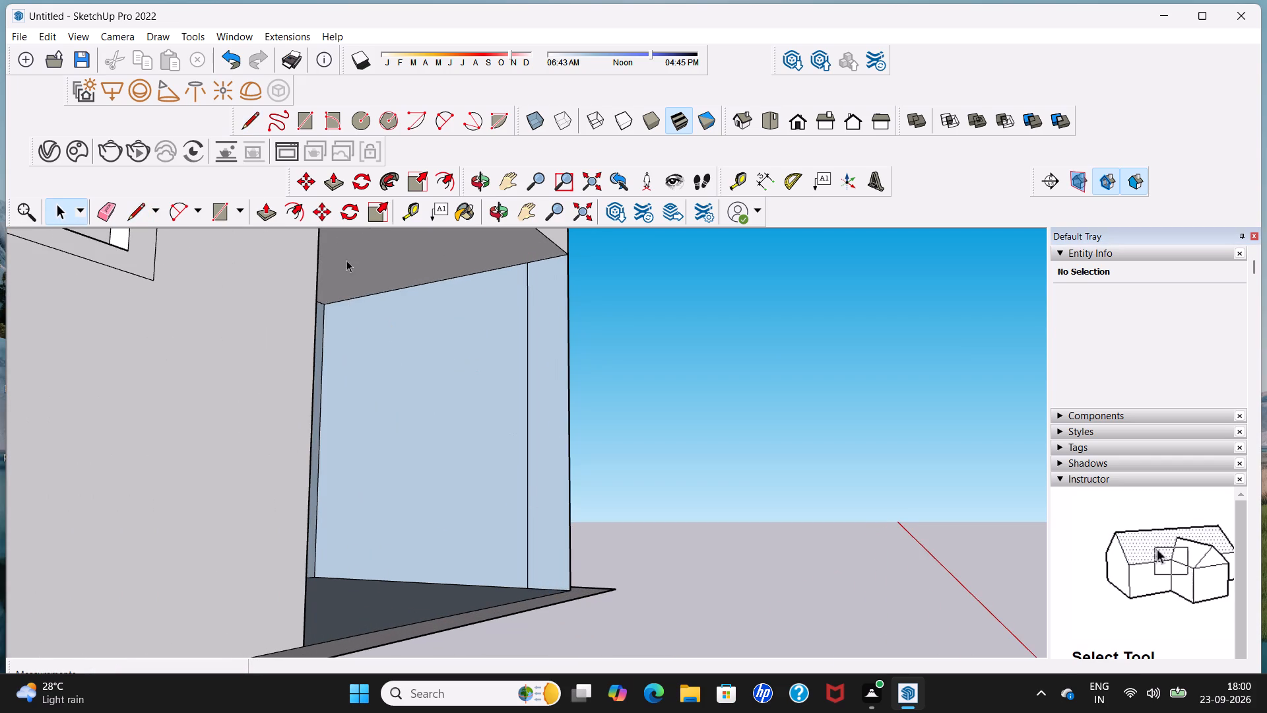
Push/Pull the narrow wall strip at the ground-floor bay's front corner inward by about 1' 2 1/8" as a column.
{"action": "left_click", "coordinate": [267, 208]}
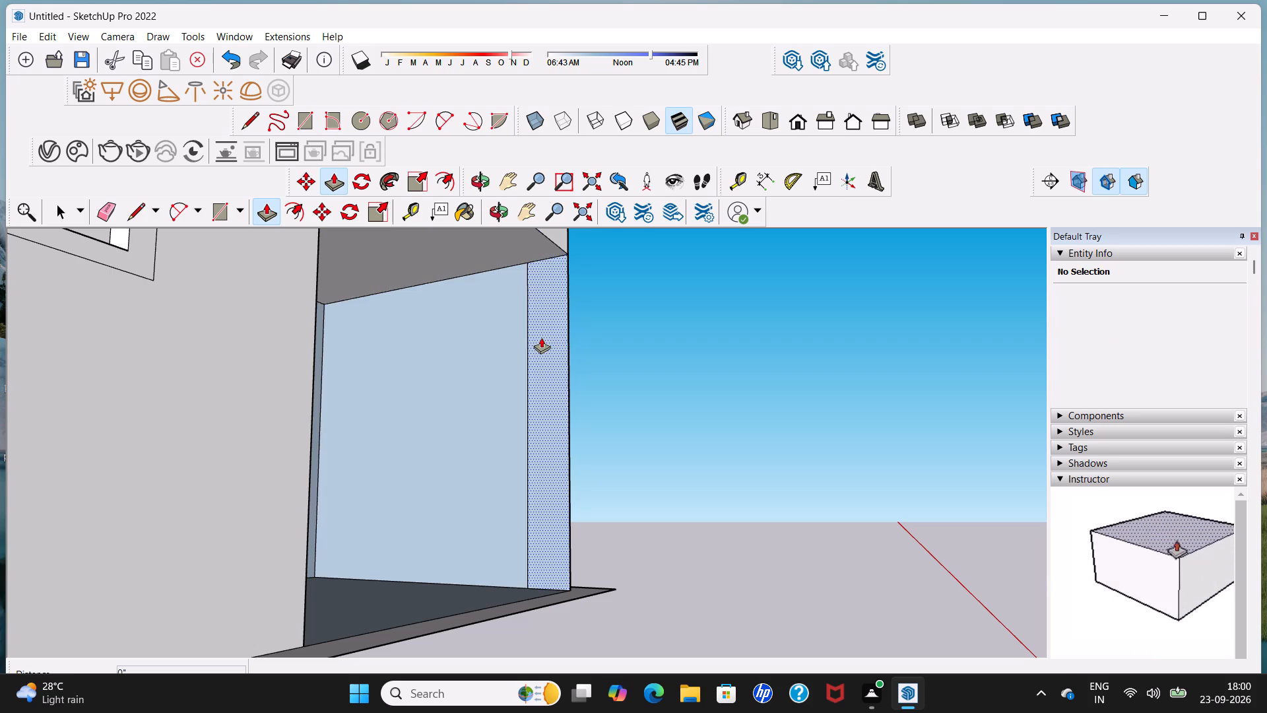
{"action": "left_click", "coordinate": [541, 337]}
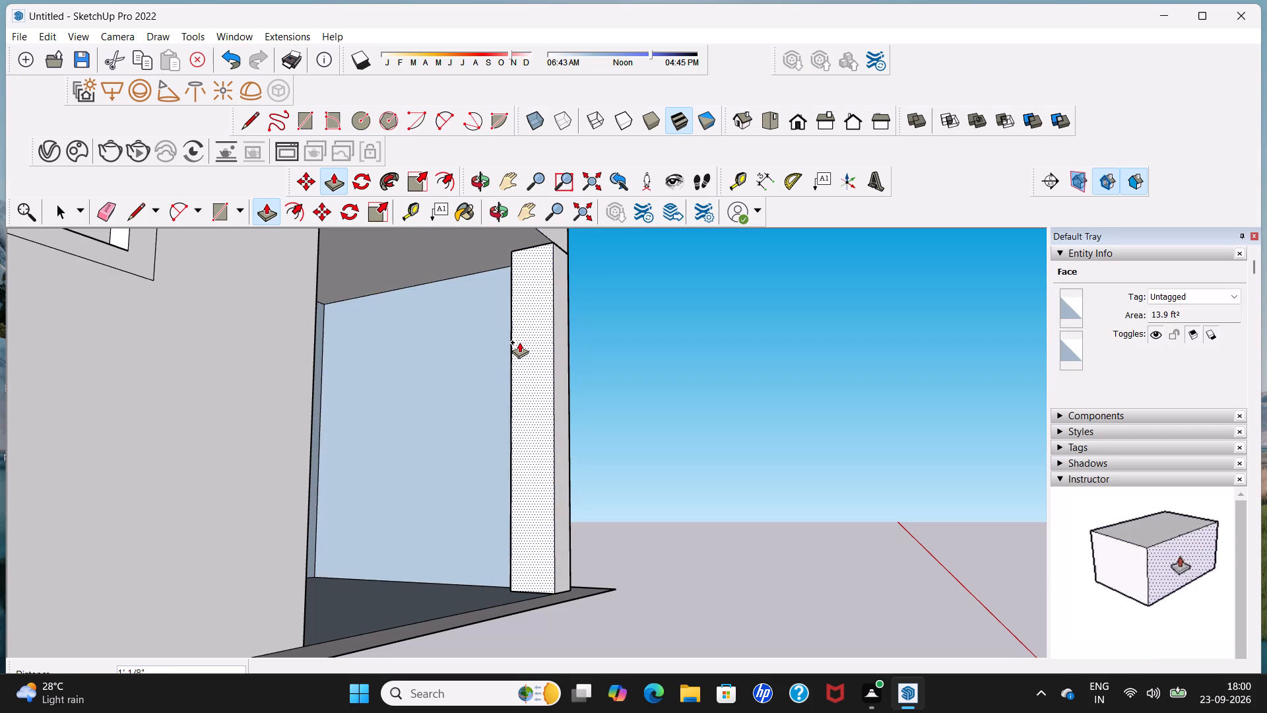
{"action": "left_click", "coordinate": [516, 342]}
Push/Pull the small corner rectangle on the upper bay's floor up 10' to roof level, continuing the ground-floor corner column.
{"action": "middle_click_drag", "start_coordinate": [513, 349], "coordinate": [491, 369]}
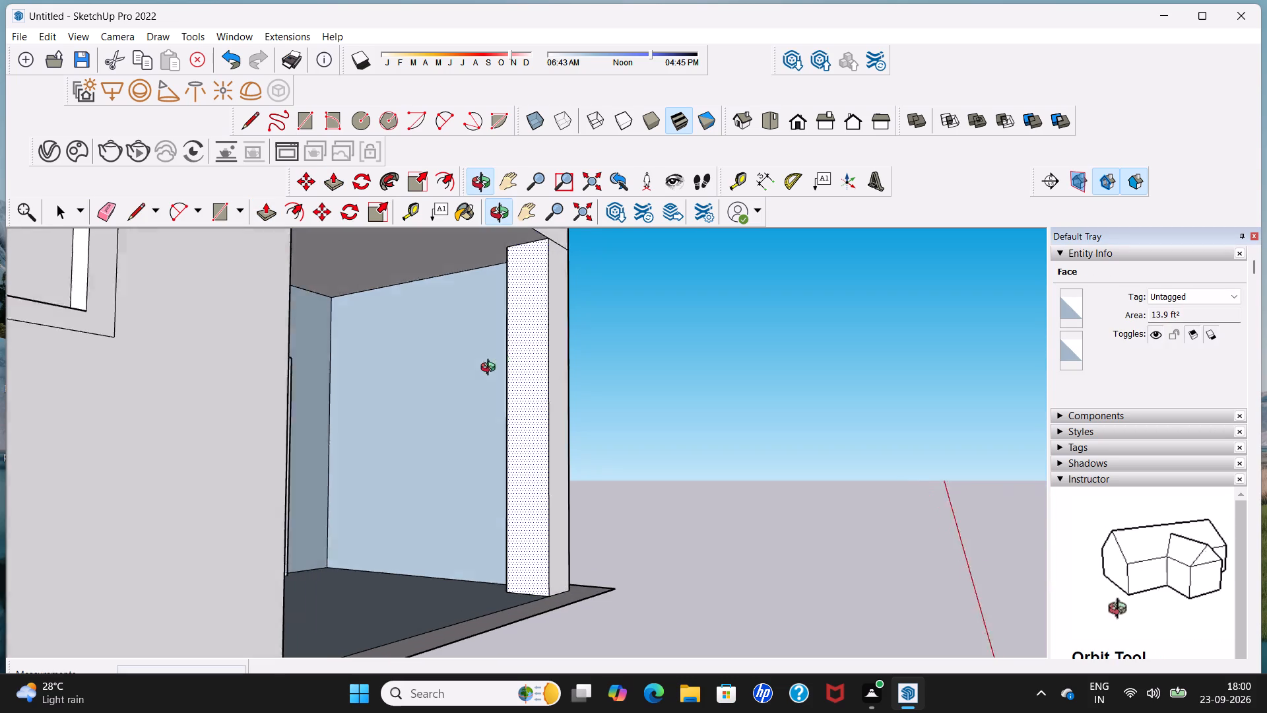
{"action": "middle_click_drag", "start_coordinate": [491, 369], "coordinate": [297, 500]}
{"action": "scroll", "coordinate": [529, 358], "scroll_direction": "down", "scroll_amount": 5}
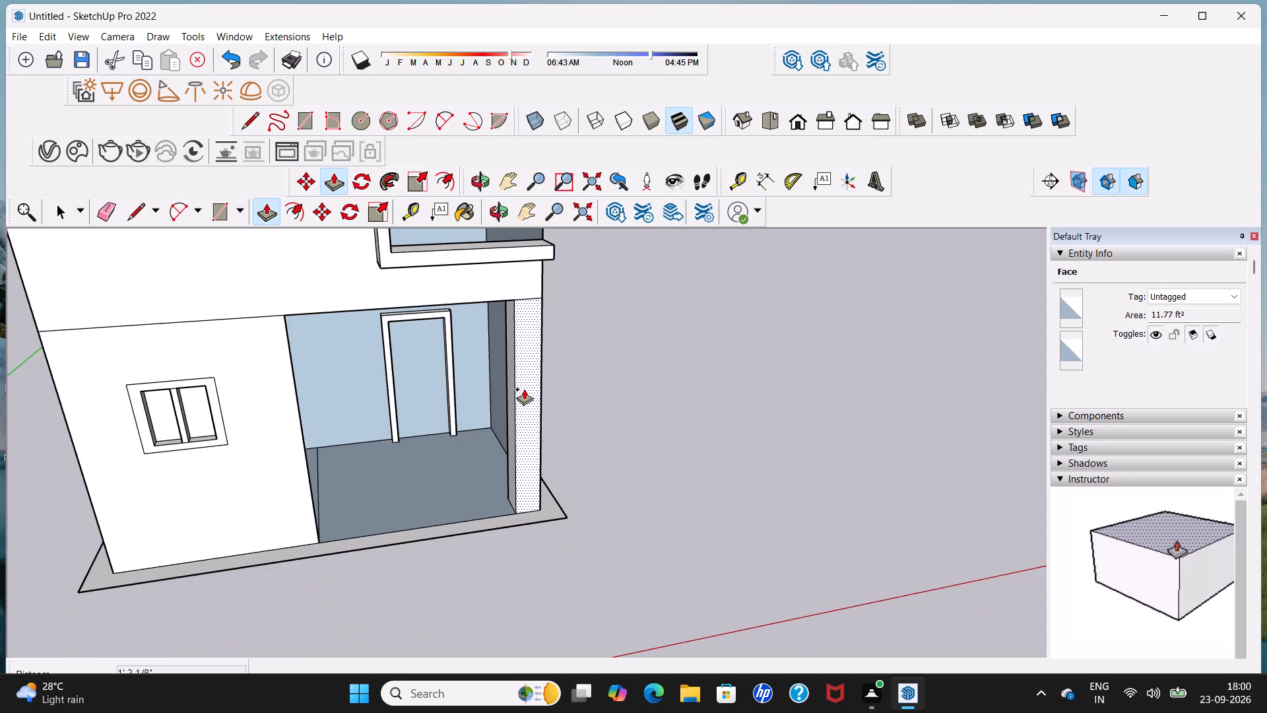
{"action": "scroll", "coordinate": [525, 378], "scroll_direction": "down", "scroll_amount": 4}
{"action": "middle_click_drag", "start_coordinate": [529, 355], "coordinate": [529, 362]}
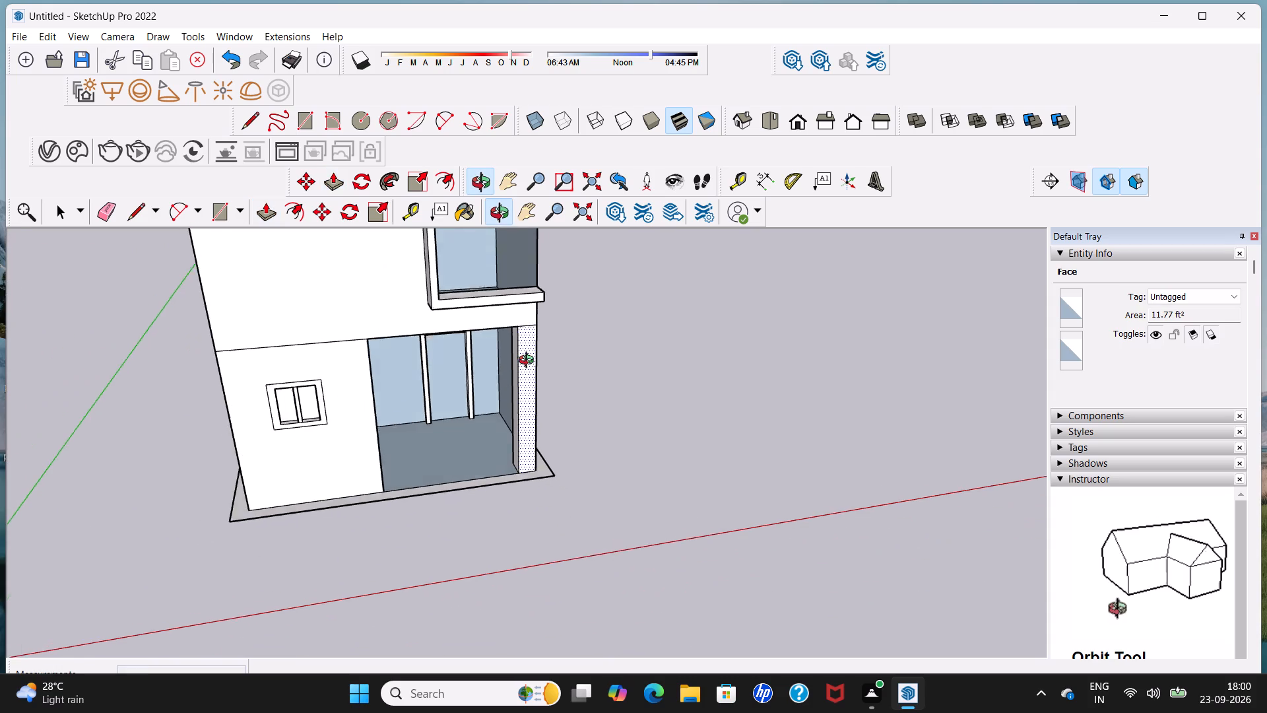
{"action": "middle_click_drag", "start_coordinate": [529, 362], "coordinate": [490, 470]}
{"action": "scroll", "coordinate": [529, 365], "scroll_direction": "down", "scroll_amount": 1}
{"action": "middle_click_drag", "start_coordinate": [515, 345], "coordinate": [507, 434]}
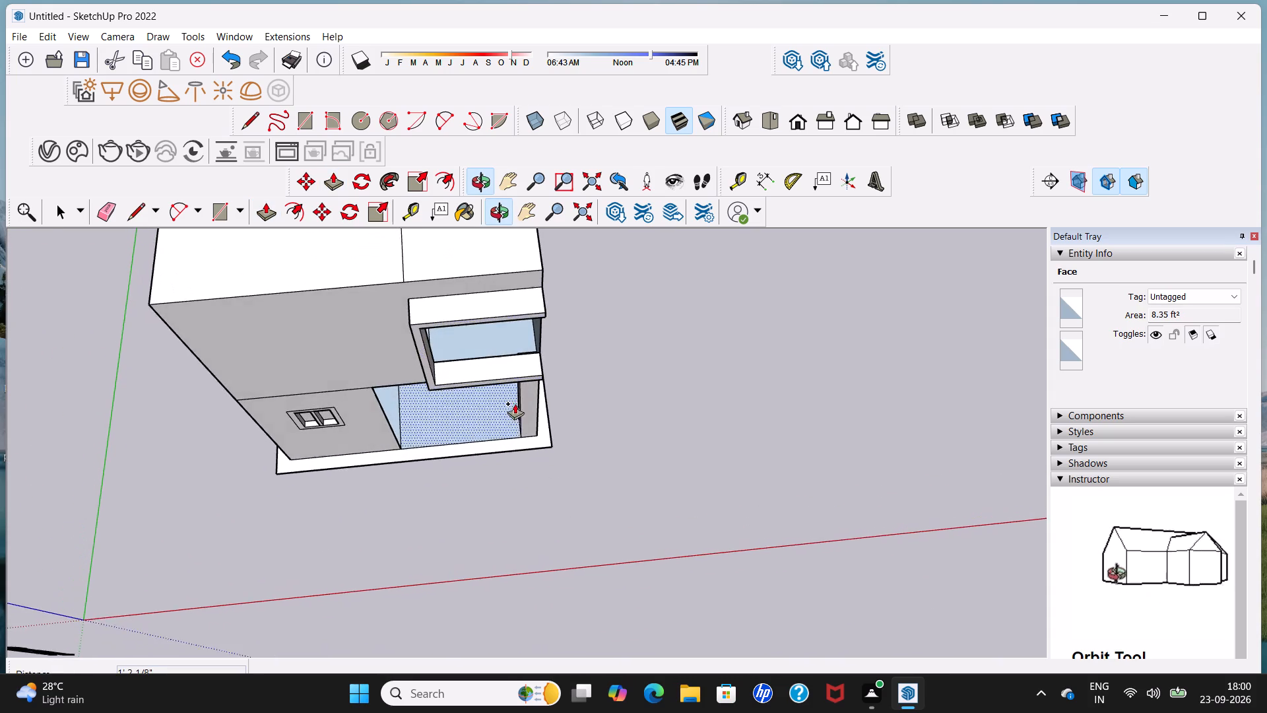
{"action": "scroll", "coordinate": [532, 349], "scroll_direction": "up", "scroll_amount": 11}
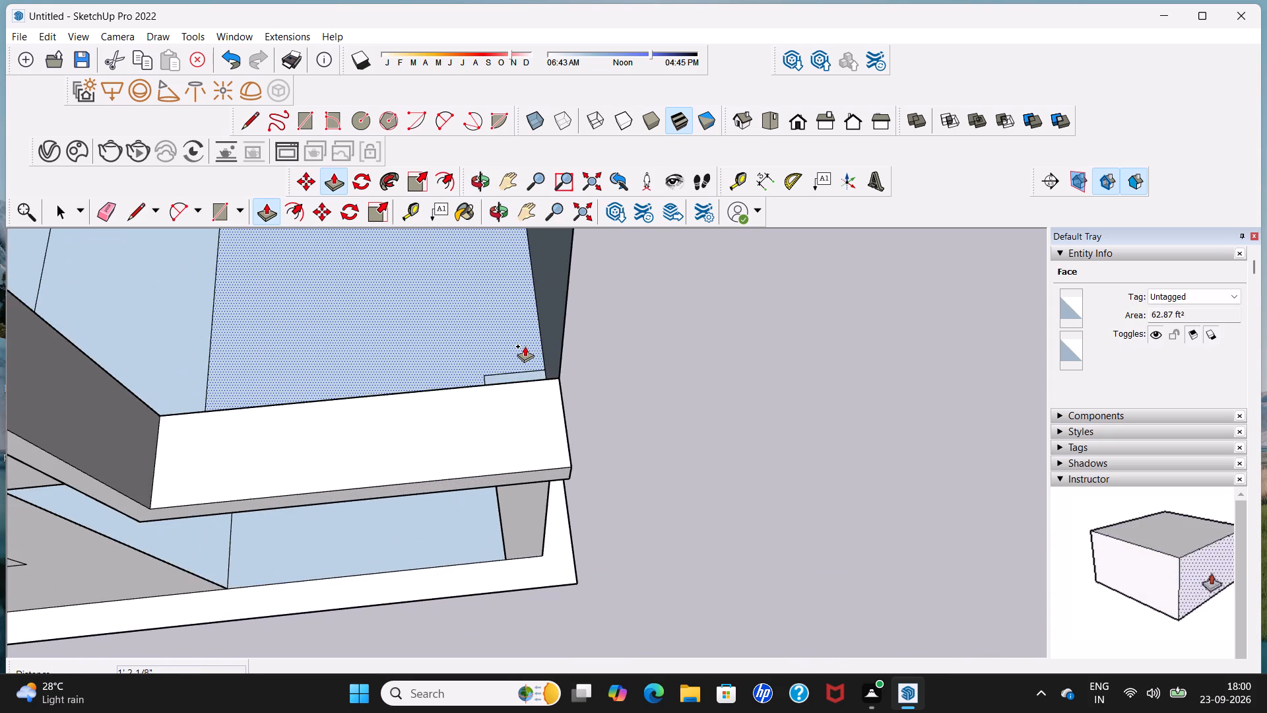
{"action": "scroll", "coordinate": [525, 353], "scroll_direction": "up", "scroll_amount": 4}
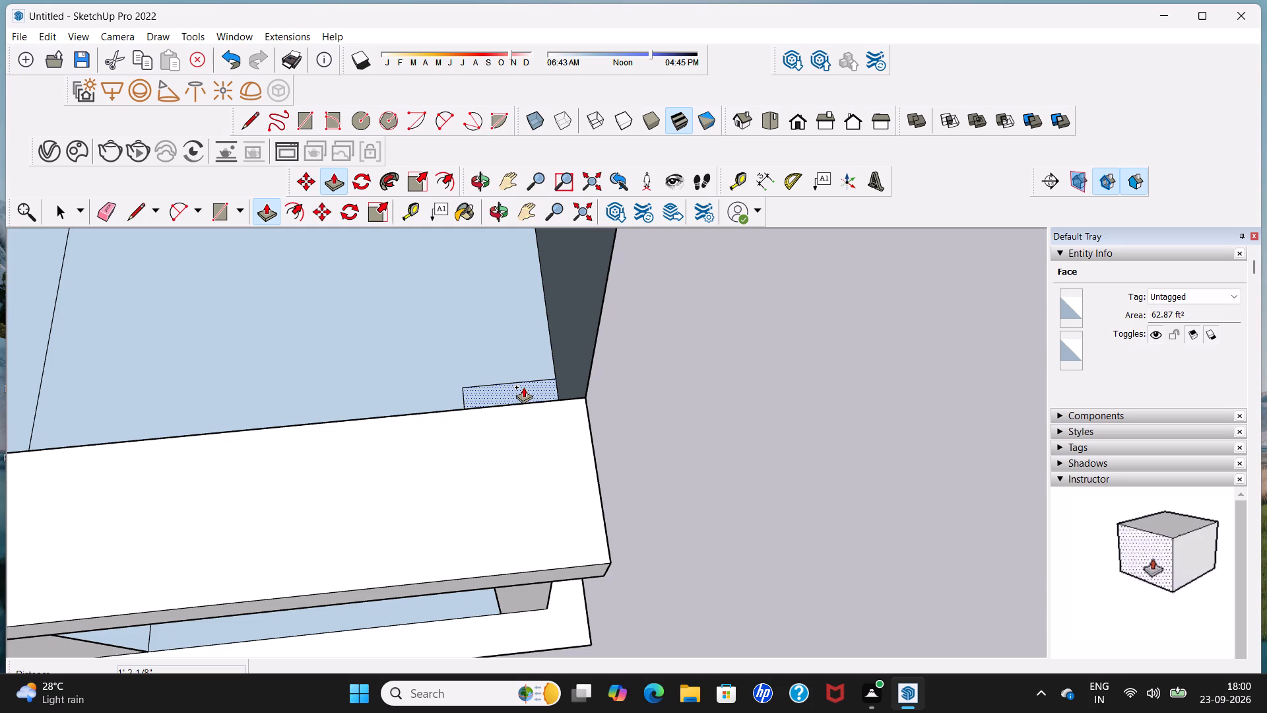
{"action": "left_click", "coordinate": [523, 388]}
{"action": "scroll", "coordinate": [529, 316], "scroll_direction": "down", "scroll_amount": 5}
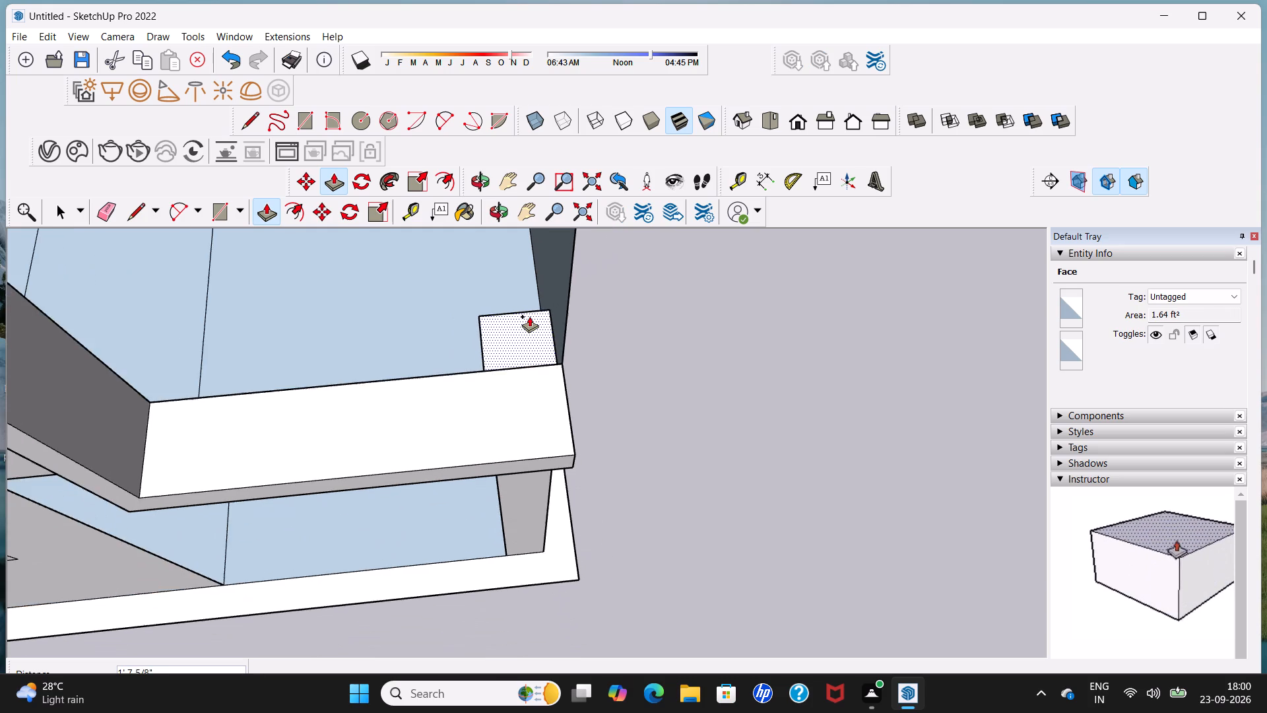
{"action": "scroll", "coordinate": [529, 312], "scroll_direction": "down", "scroll_amount": 11}
{"action": "scroll", "coordinate": [531, 308], "scroll_direction": "up", "scroll_amount": 4}
{"action": "scroll", "coordinate": [531, 297], "scroll_direction": "down", "scroll_amount": 6}
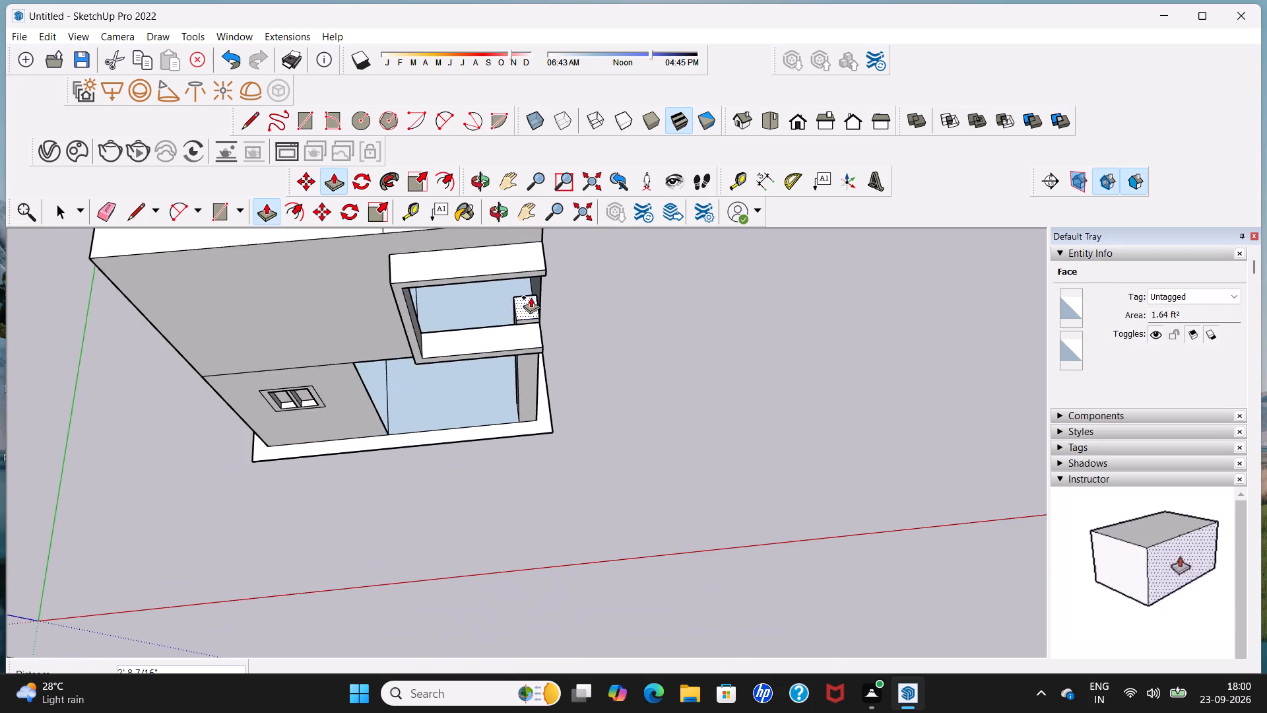
{"action": "scroll", "coordinate": [532, 296], "scroll_direction": "down", "scroll_amount": 5}
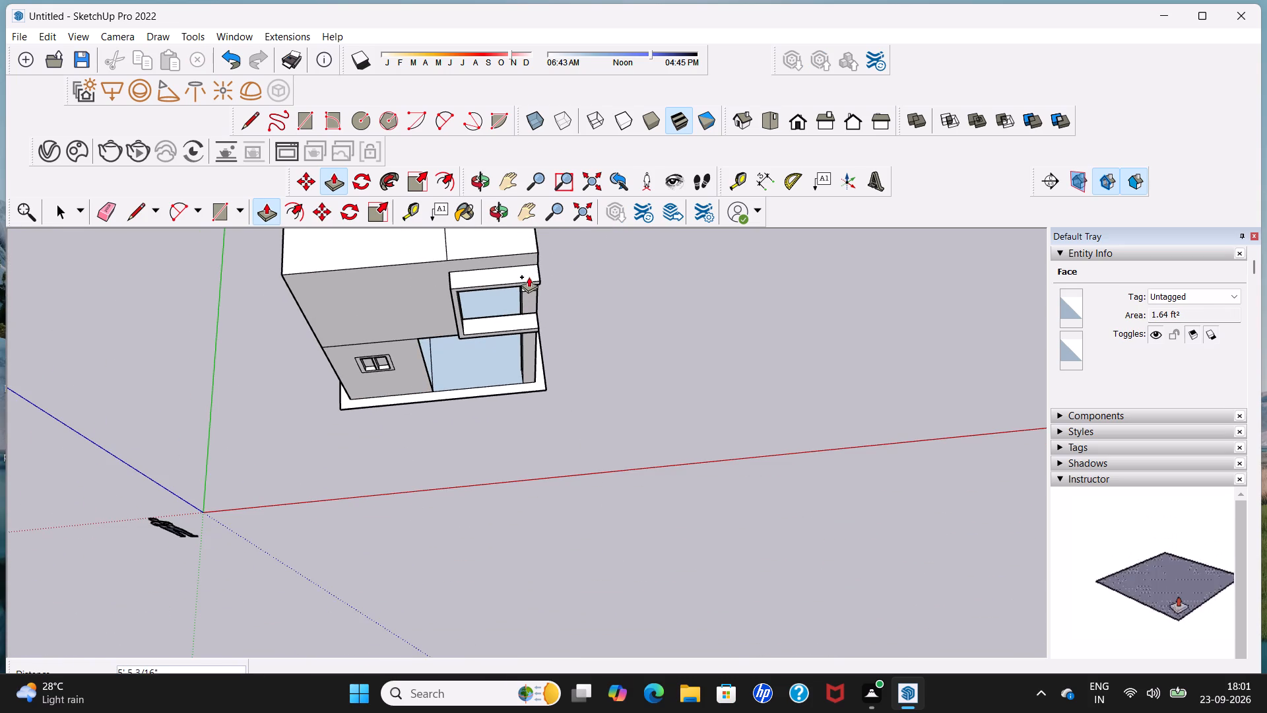
{"action": "middle_click_drag", "start_coordinate": [529, 277], "coordinate": [546, 209]}
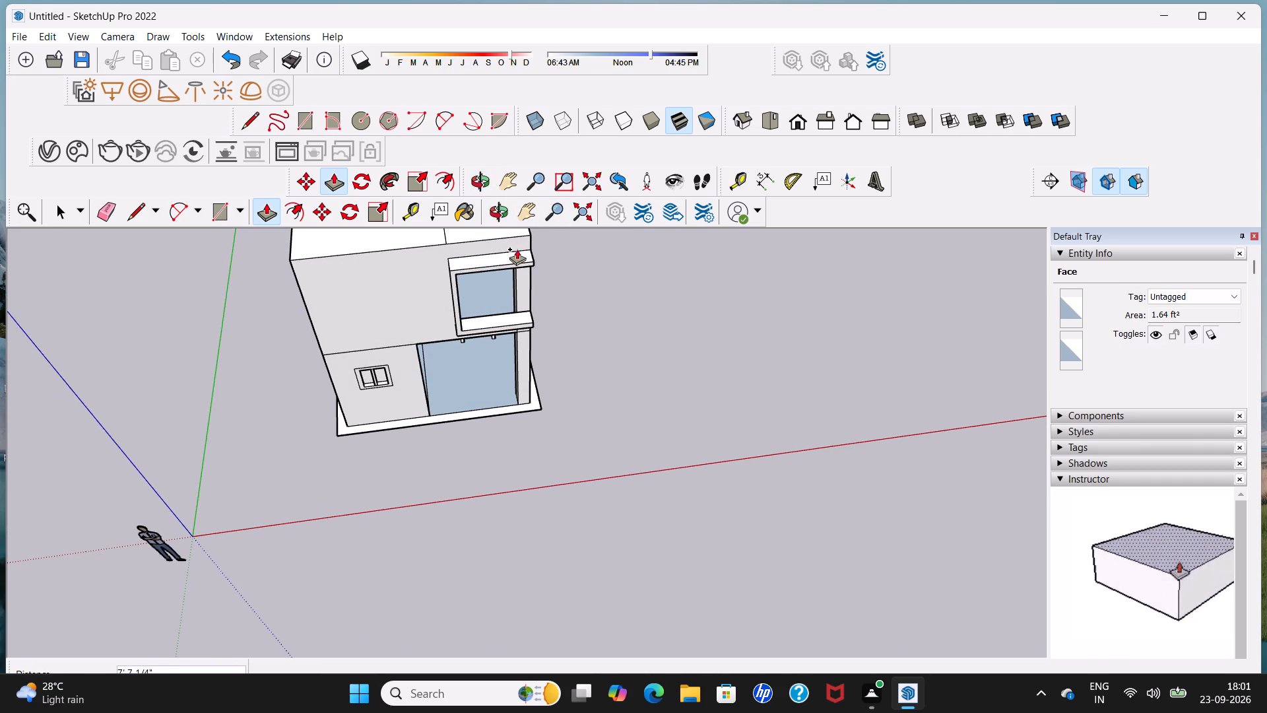
{"action": "middle_click_drag", "start_coordinate": [517, 260], "coordinate": [542, 206]}
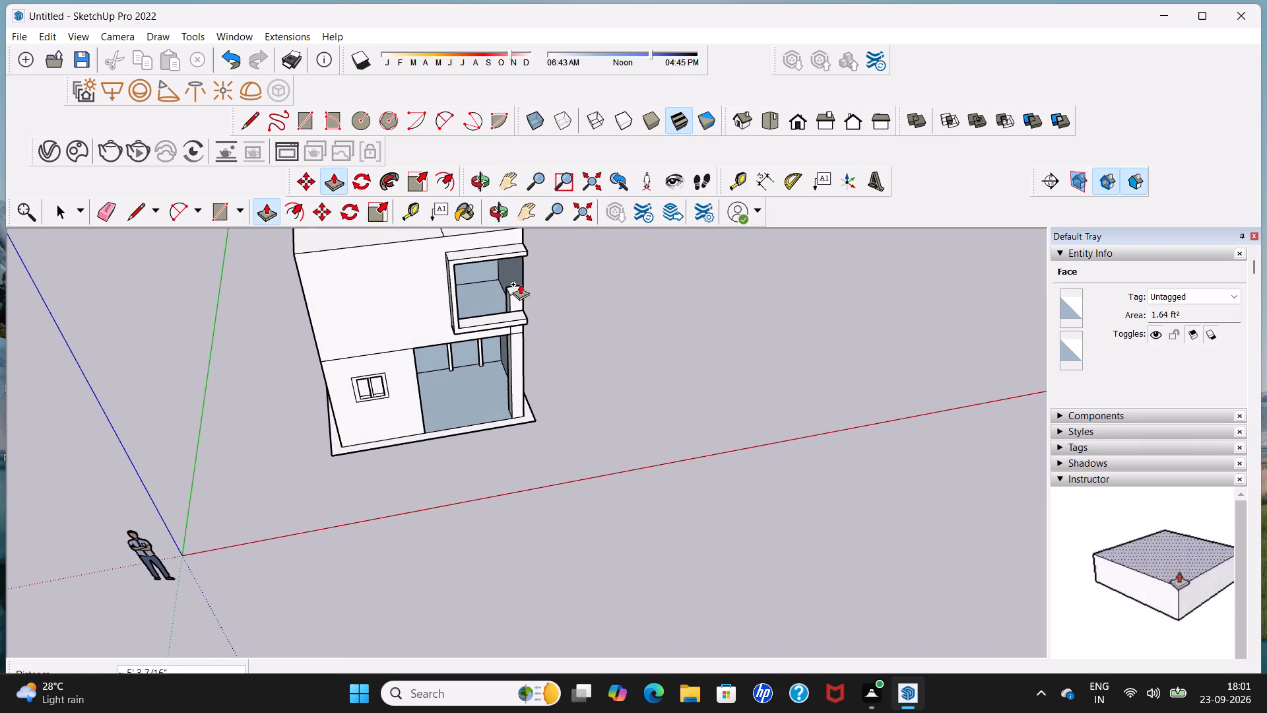
{"action": "scroll", "coordinate": [518, 277], "scroll_direction": "up", "scroll_amount": 2}
{"action": "middle_click_drag", "start_coordinate": [519, 252], "coordinate": [211, 497]}
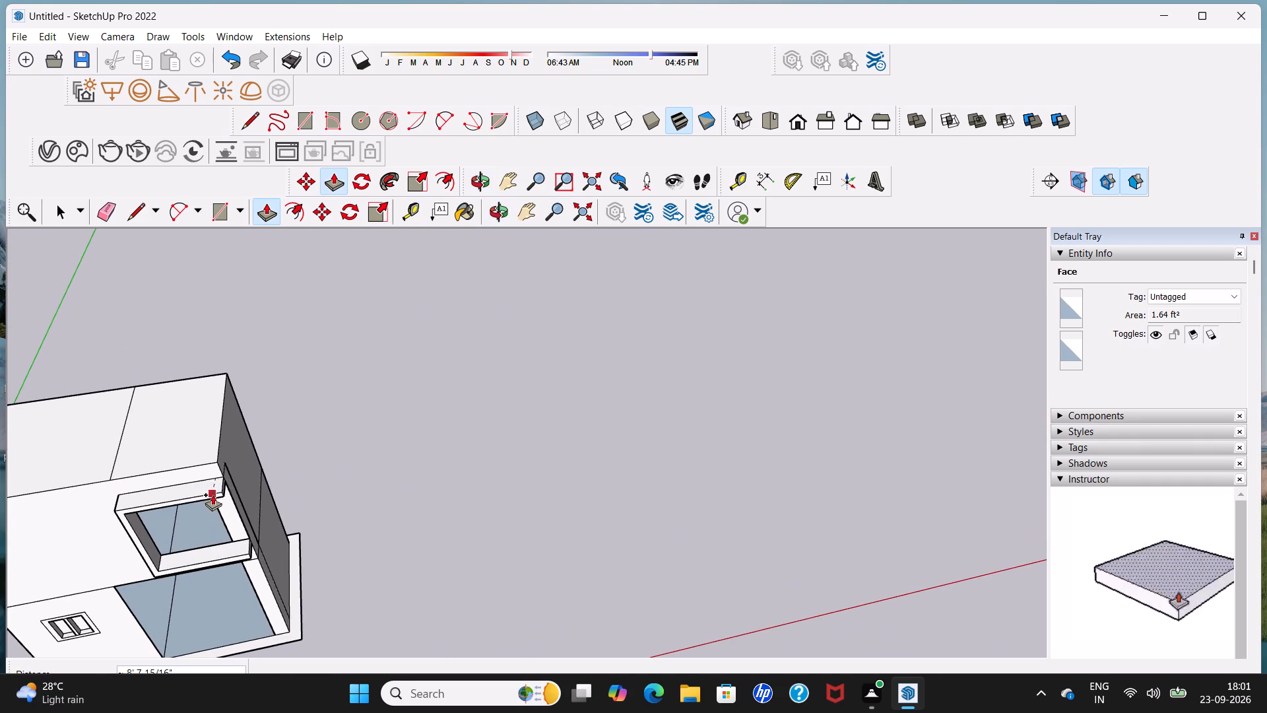
{"action": "middle_click_drag", "start_coordinate": [219, 487], "coordinate": [282, 353]}
{"action": "scroll", "coordinate": [216, 451], "scroll_direction": "up", "scroll_amount": 3}
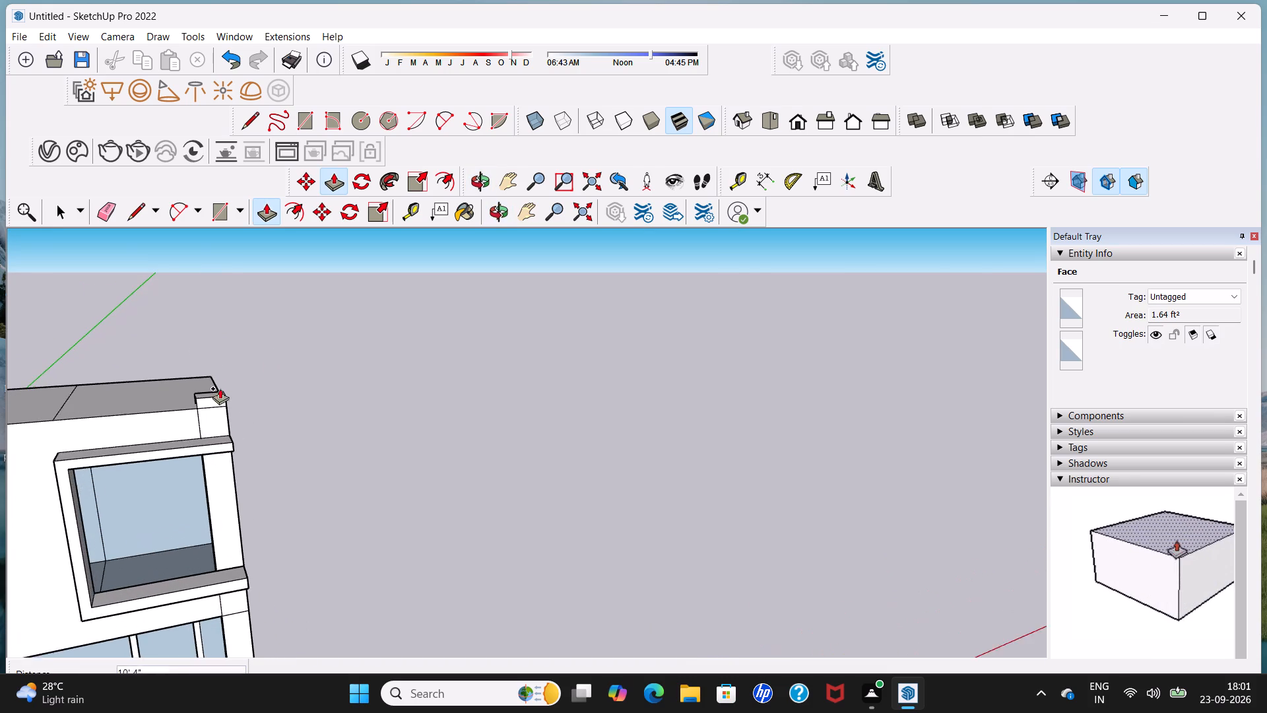
{"action": "scroll", "coordinate": [220, 388], "scroll_direction": "up", "scroll_amount": 1}
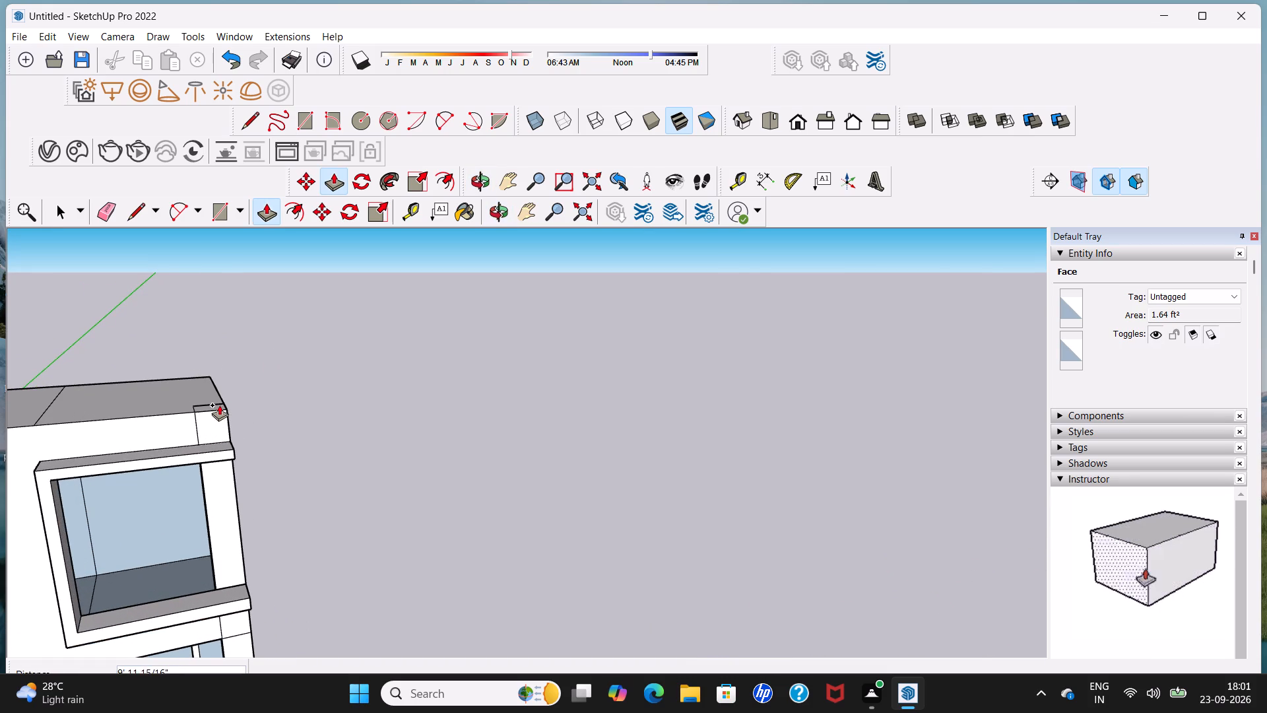
{"action": "scroll", "coordinate": [218, 407], "scroll_direction": "up", "scroll_amount": 9}
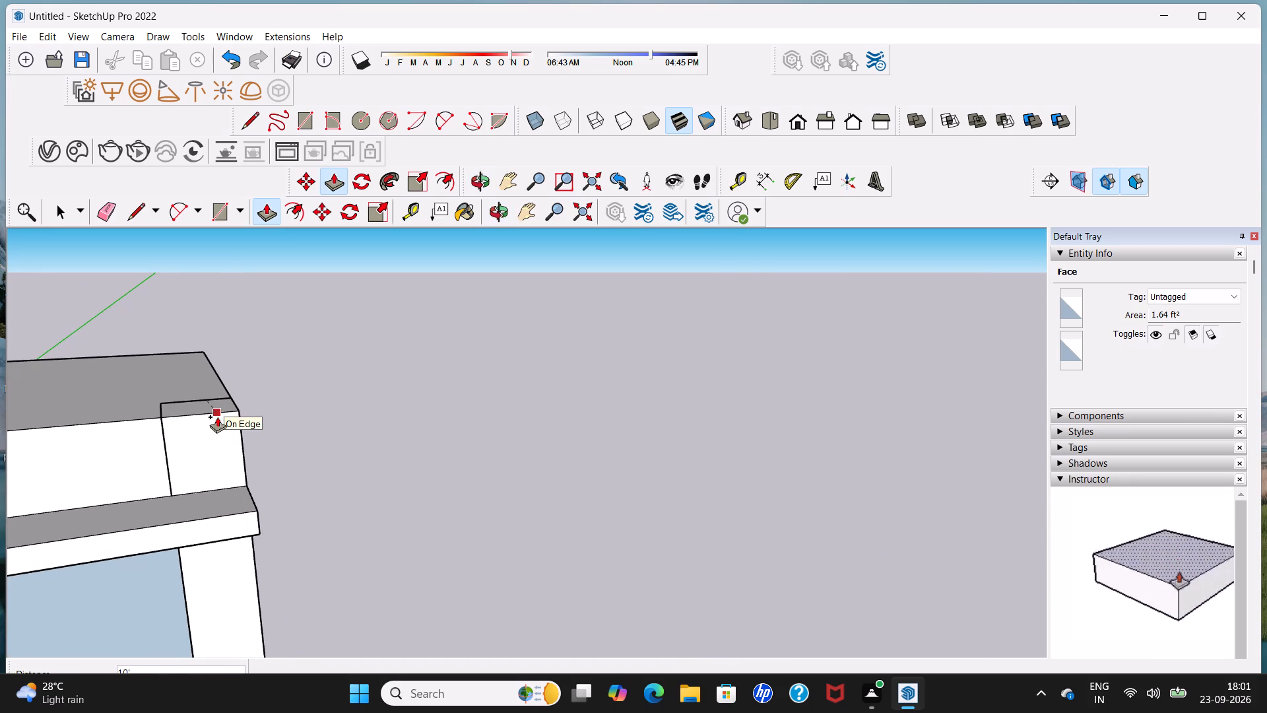
{"action": "scroll", "coordinate": [217, 417], "scroll_direction": "up", "scroll_amount": 4}
{"action": "left_click", "coordinate": [217, 417]}
Draw a line about 1' 4 11/16" long along the column opening's inner edge on the roof to close its top.
{"action": "scroll", "coordinate": [217, 417], "scroll_direction": "down", "scroll_amount": 3}
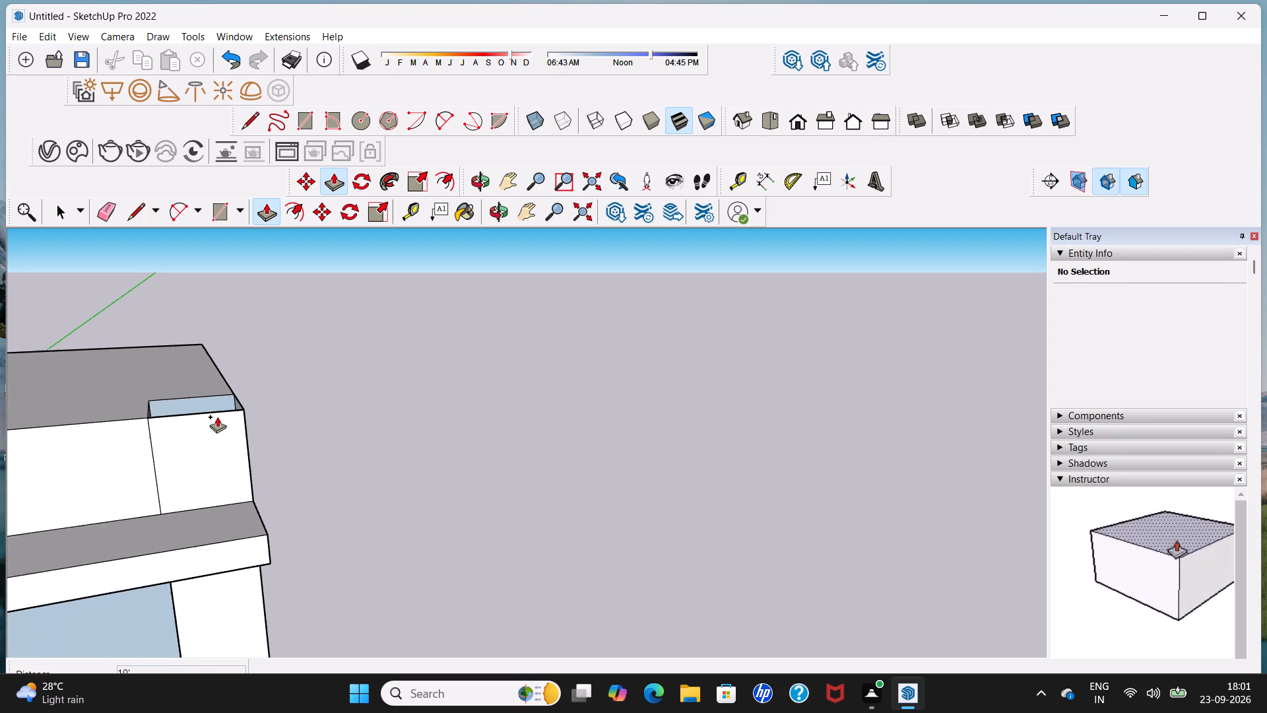
{"action": "scroll", "coordinate": [217, 417], "scroll_direction": "down", "scroll_amount": 10}
{"action": "key", "text": "space"}
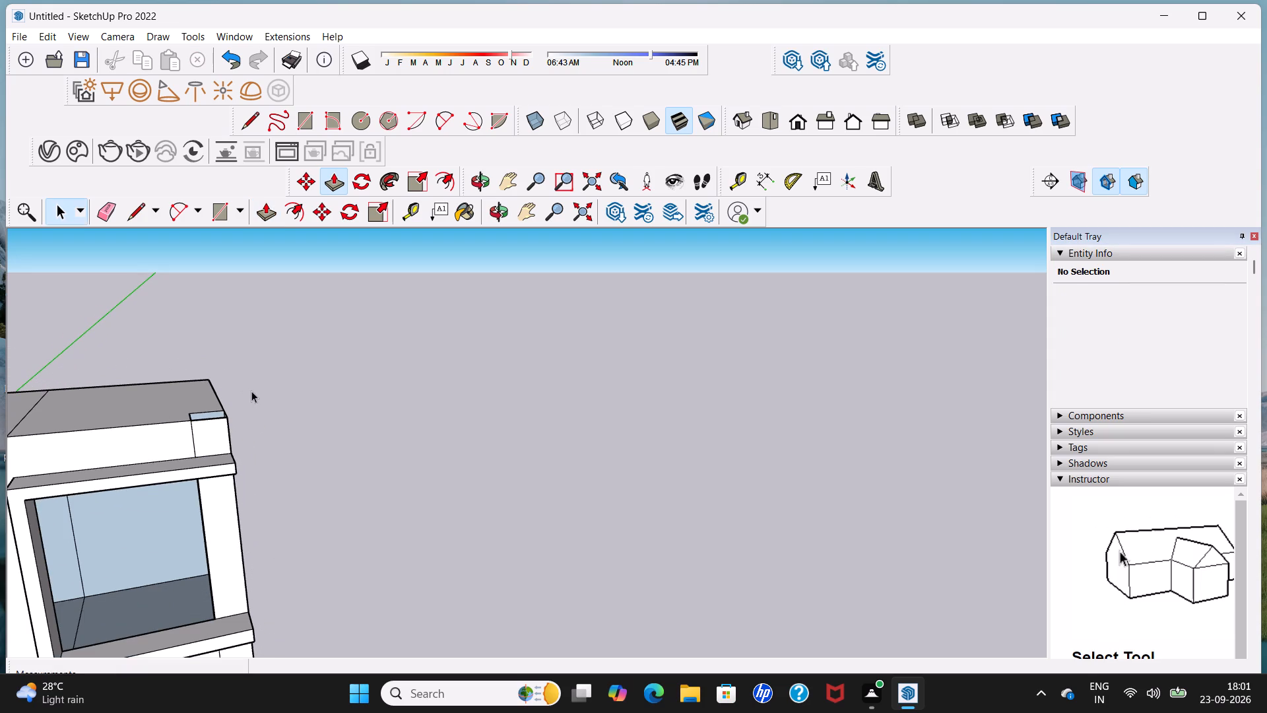
{"action": "middle_click_drag", "start_coordinate": [260, 379], "coordinate": [95, 475]}
{"action": "scroll", "coordinate": [263, 401], "scroll_direction": "up", "scroll_amount": 3}
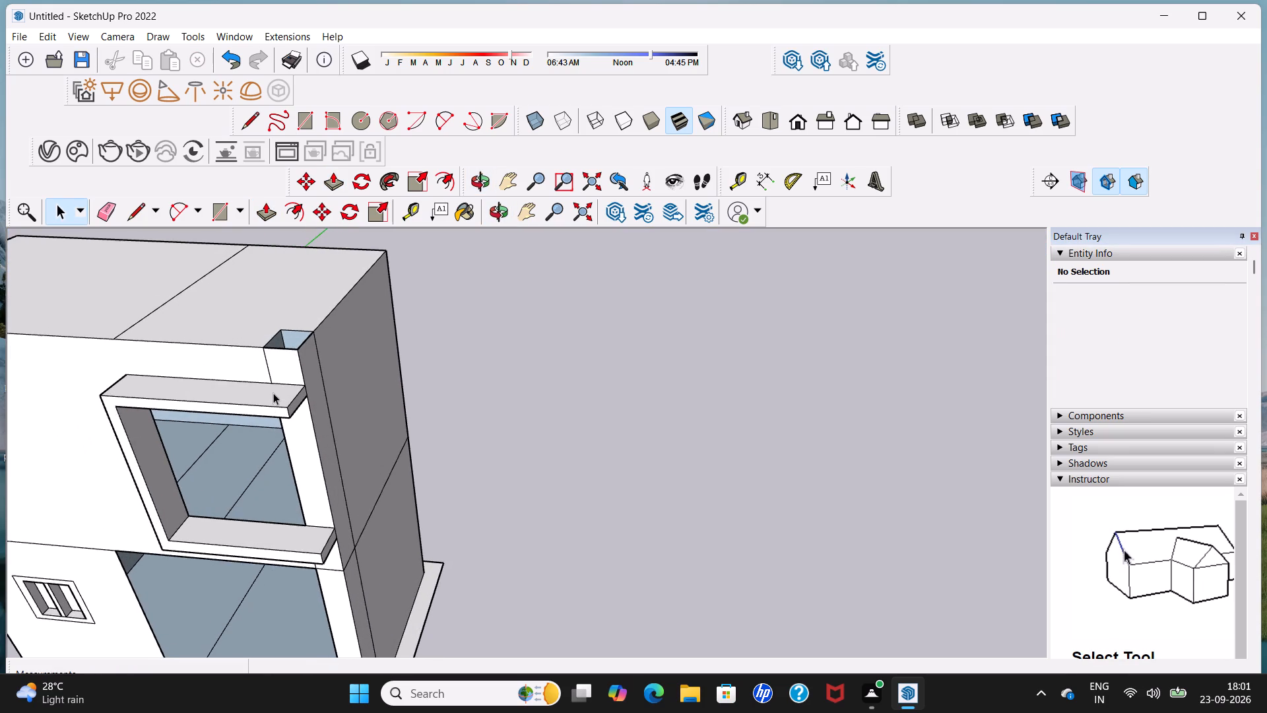
{"action": "scroll", "coordinate": [273, 395], "scroll_direction": "up", "scroll_amount": 4}
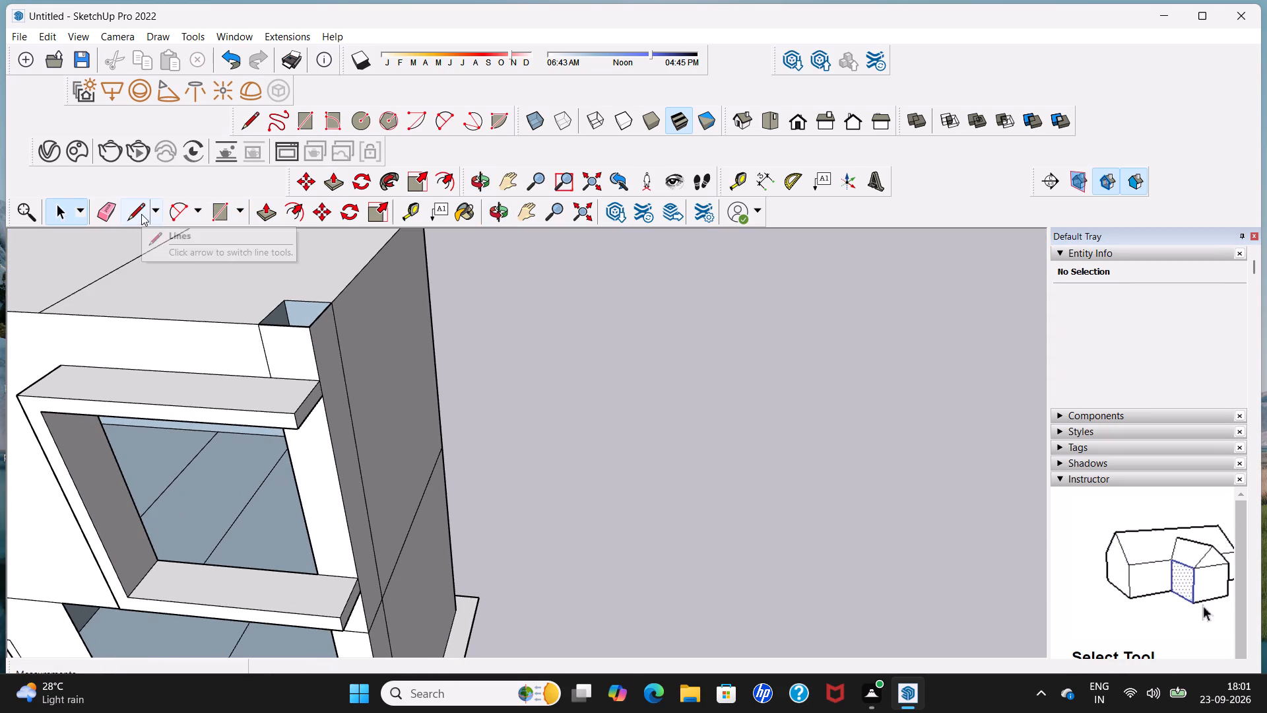
{"action": "left_click", "coordinate": [141, 214]}
{"action": "left_click", "coordinate": [257, 325]}
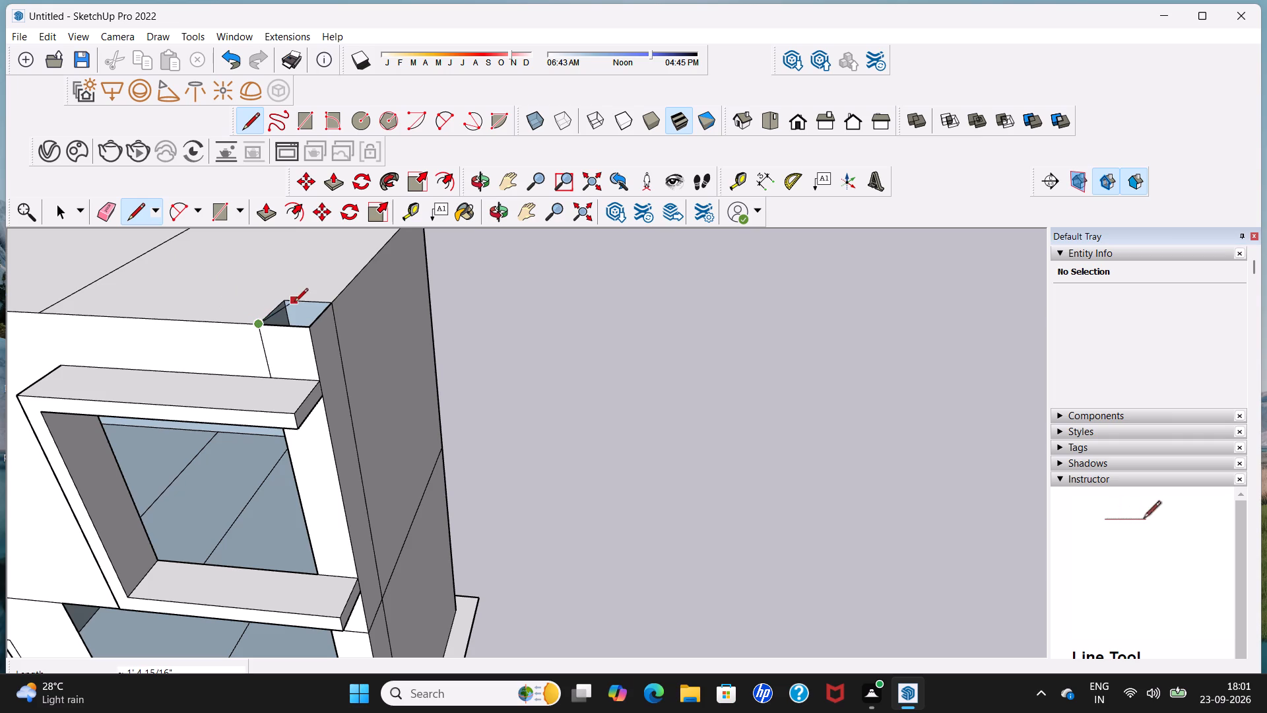
{"action": "left_click", "coordinate": [286, 300]}
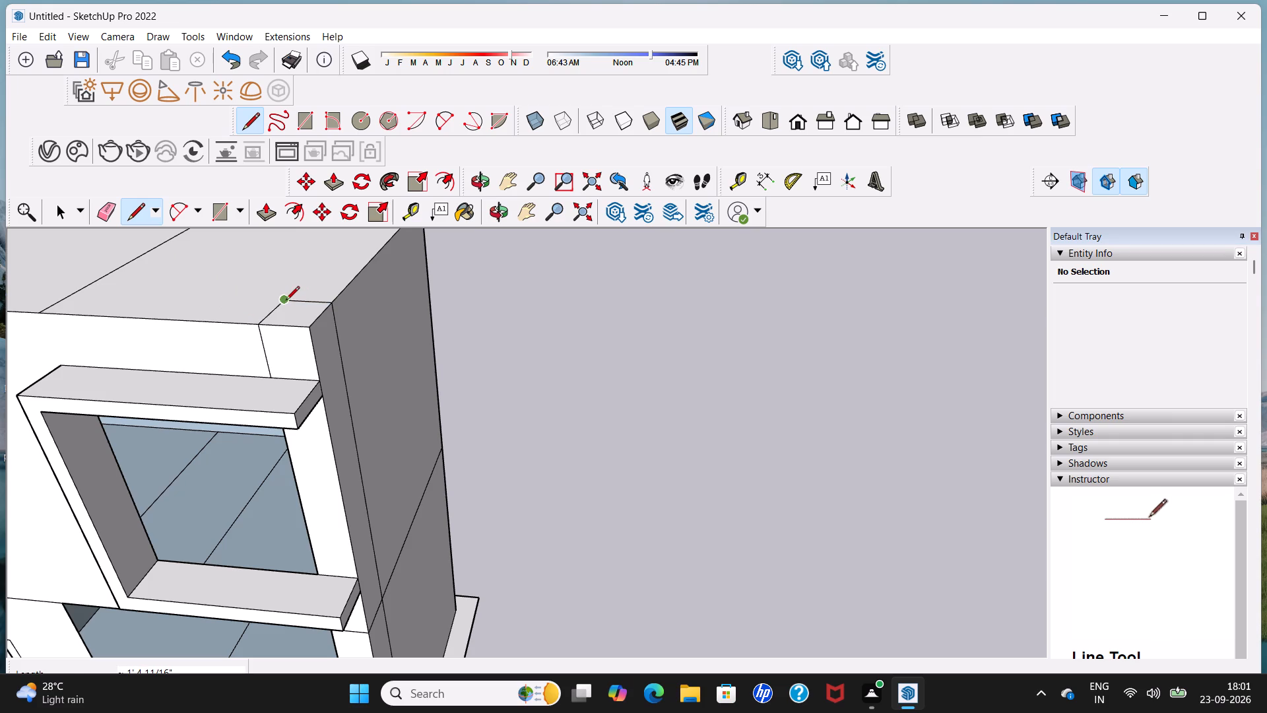
{"action": "key", "text": "space"}
{"action": "scroll", "coordinate": [315, 320], "scroll_direction": "down", "scroll_amount": 15}
{"action": "key", "text": "space"}
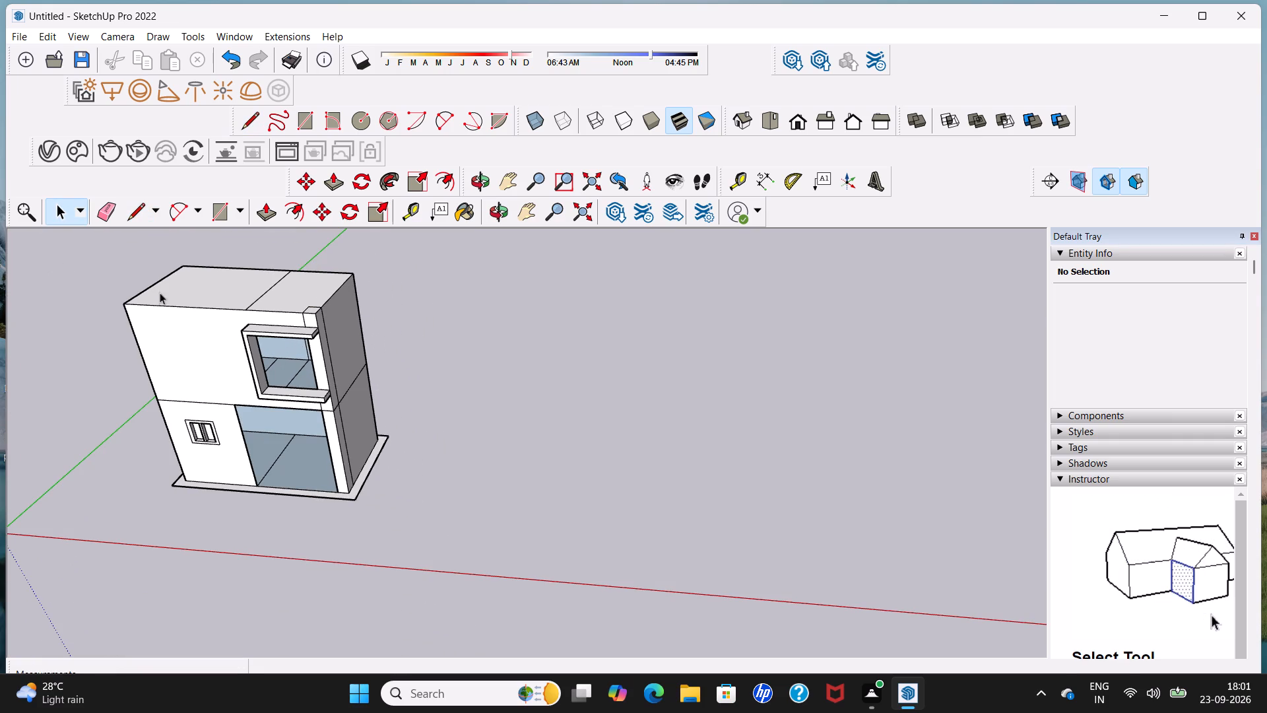
Delete the upper bay's outer side wall face behind the corner column.
{"action": "middle_click_drag", "start_coordinate": [0, 244], "coordinate": [141, 207]}
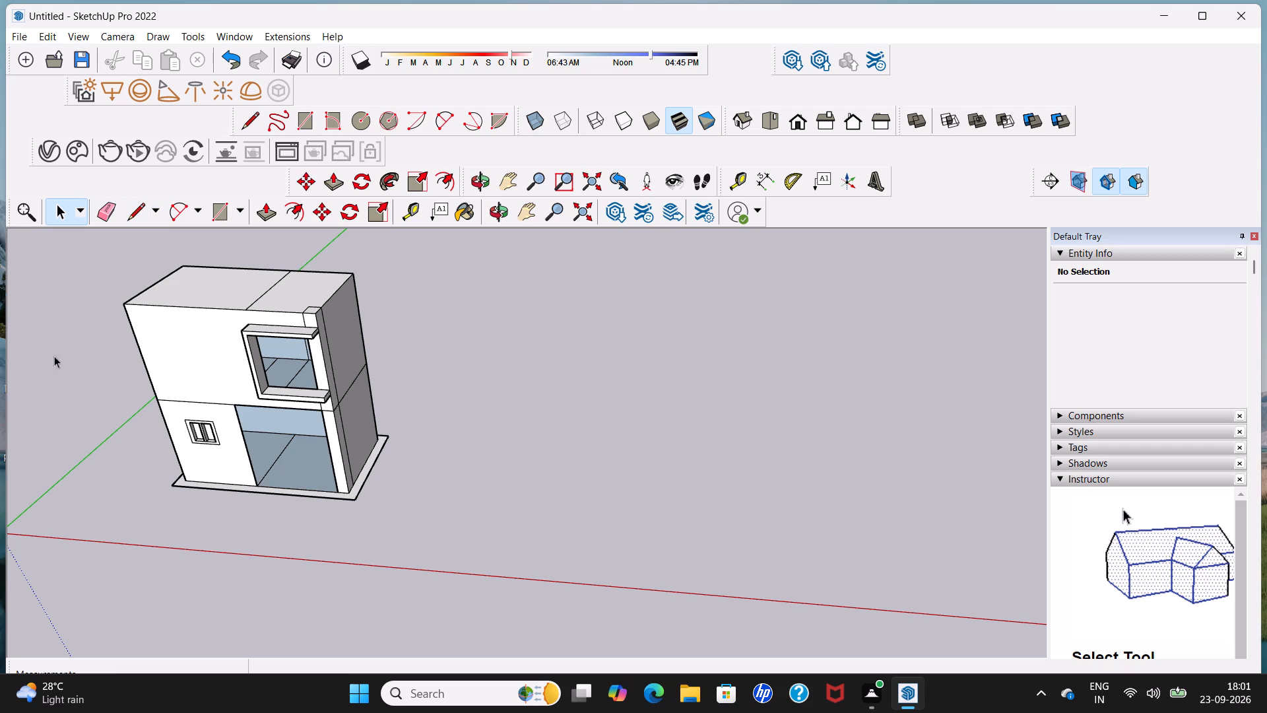
{"action": "middle_click_drag", "start_coordinate": [218, 406], "coordinate": [451, 384]}
{"action": "scroll", "coordinate": [332, 407], "scroll_direction": "down", "scroll_amount": 5}
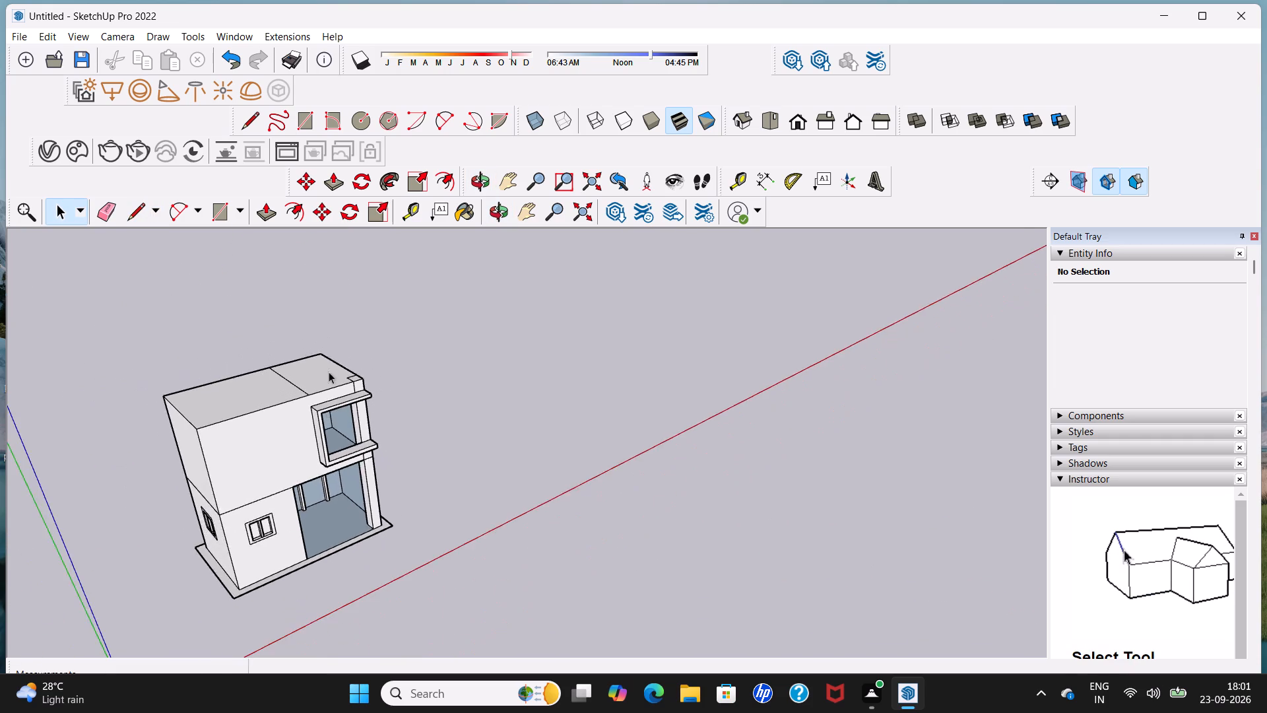
{"action": "scroll", "coordinate": [329, 386], "scroll_direction": "down", "scroll_amount": 5}
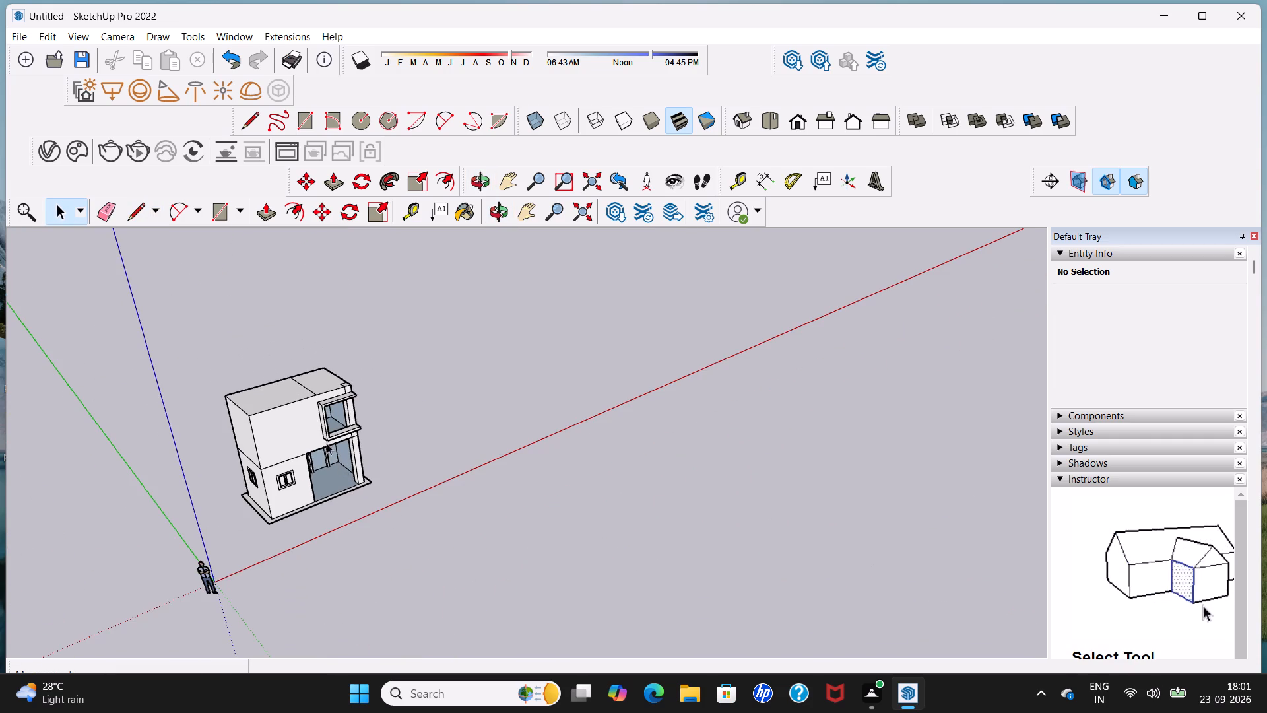
{"action": "scroll", "coordinate": [313, 419], "scroll_direction": "up", "scroll_amount": 4}
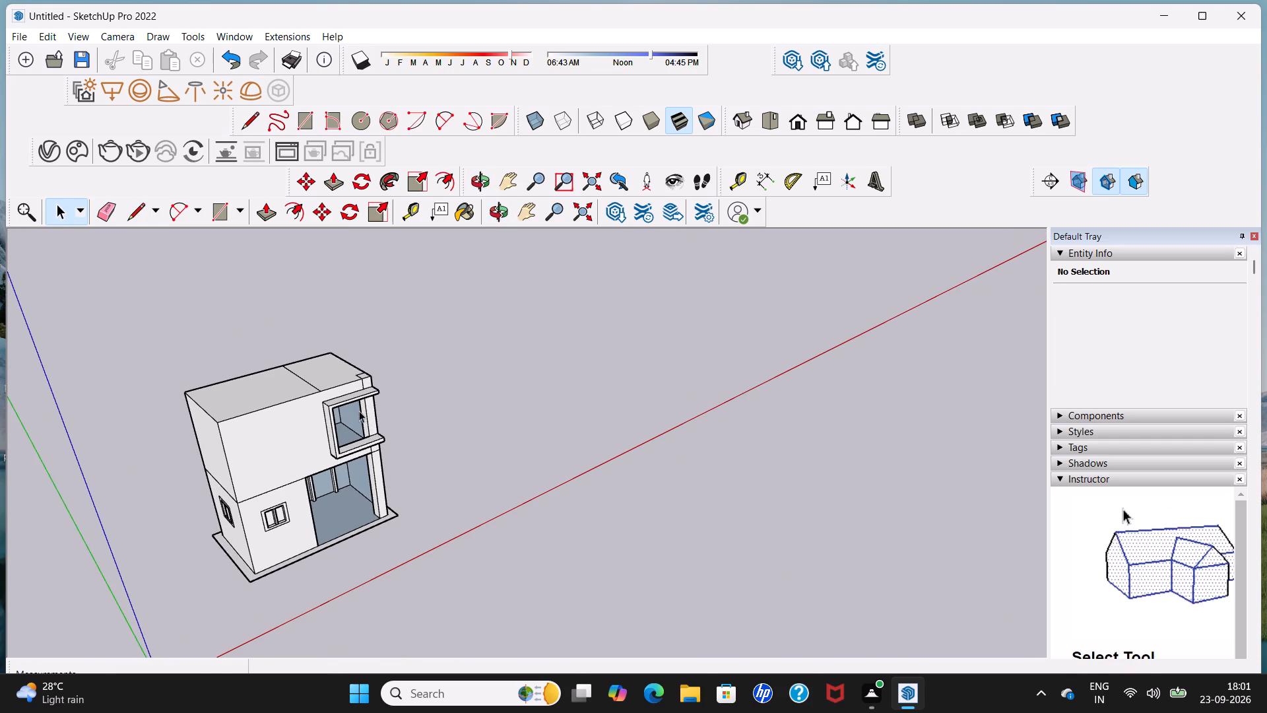
{"action": "scroll", "coordinate": [337, 419], "scroll_direction": "up", "scroll_amount": 4}
{"action": "middle_click_drag", "start_coordinate": [325, 413], "coordinate": [356, 310]}
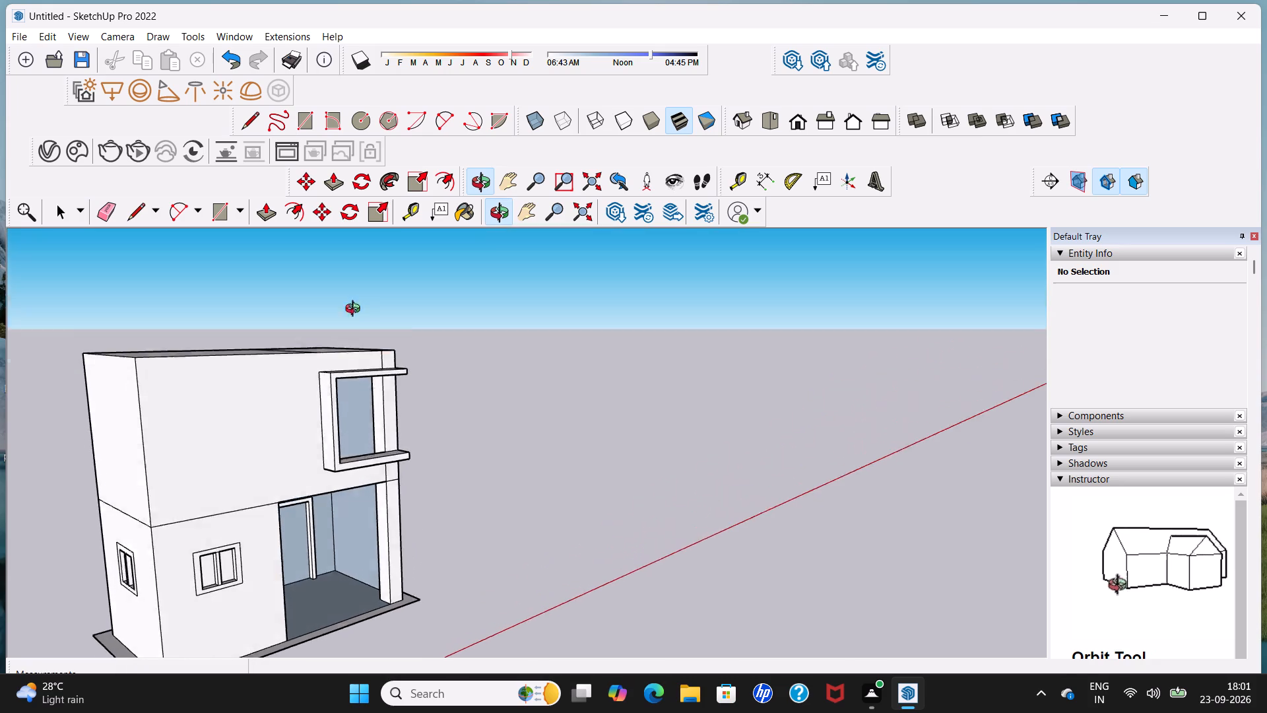
{"action": "middle_click_drag", "start_coordinate": [356, 310], "coordinate": [358, 306]}
{"action": "scroll", "coordinate": [341, 419], "scroll_direction": "up", "scroll_amount": 10}
{"action": "left_click", "coordinate": [375, 384]}
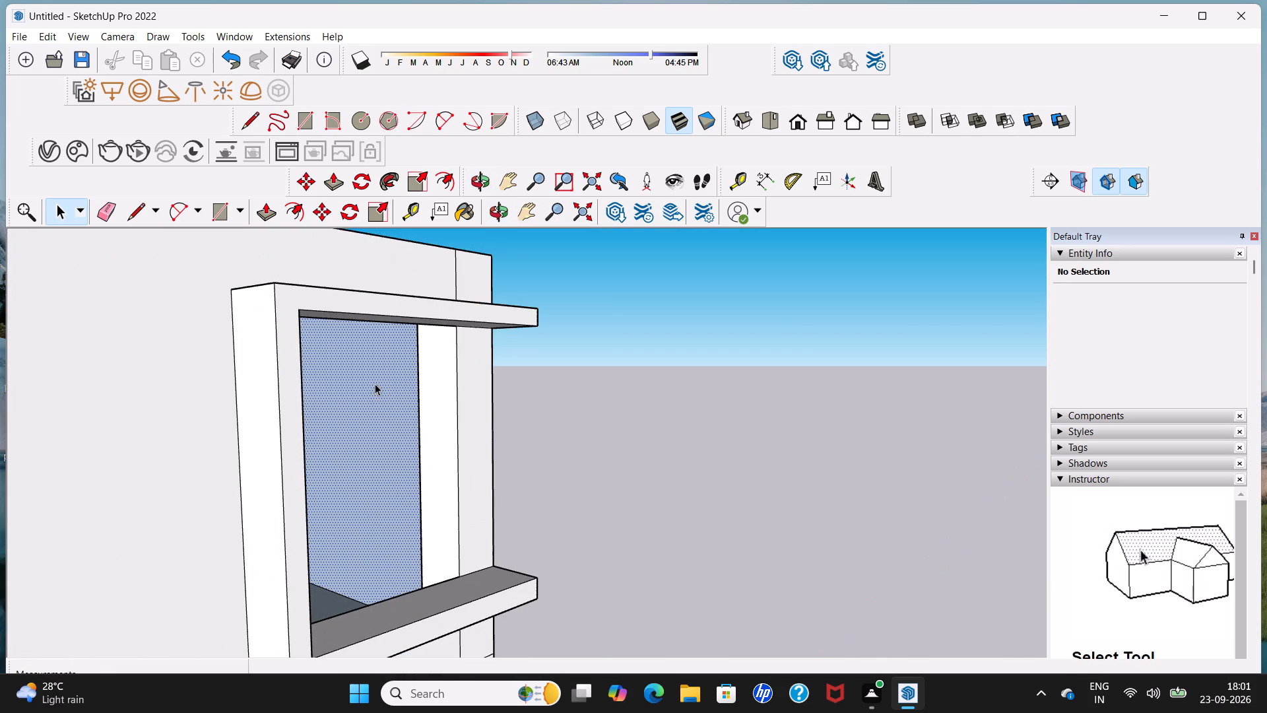
{"action": "key", "text": "Delete"}
Draw a line about 8' 7 5/16" long across the upper bay's open side, from the corner column to the rear edge, at parapet height.
{"action": "middle_click_drag", "start_coordinate": [463, 393], "coordinate": [335, 405]}
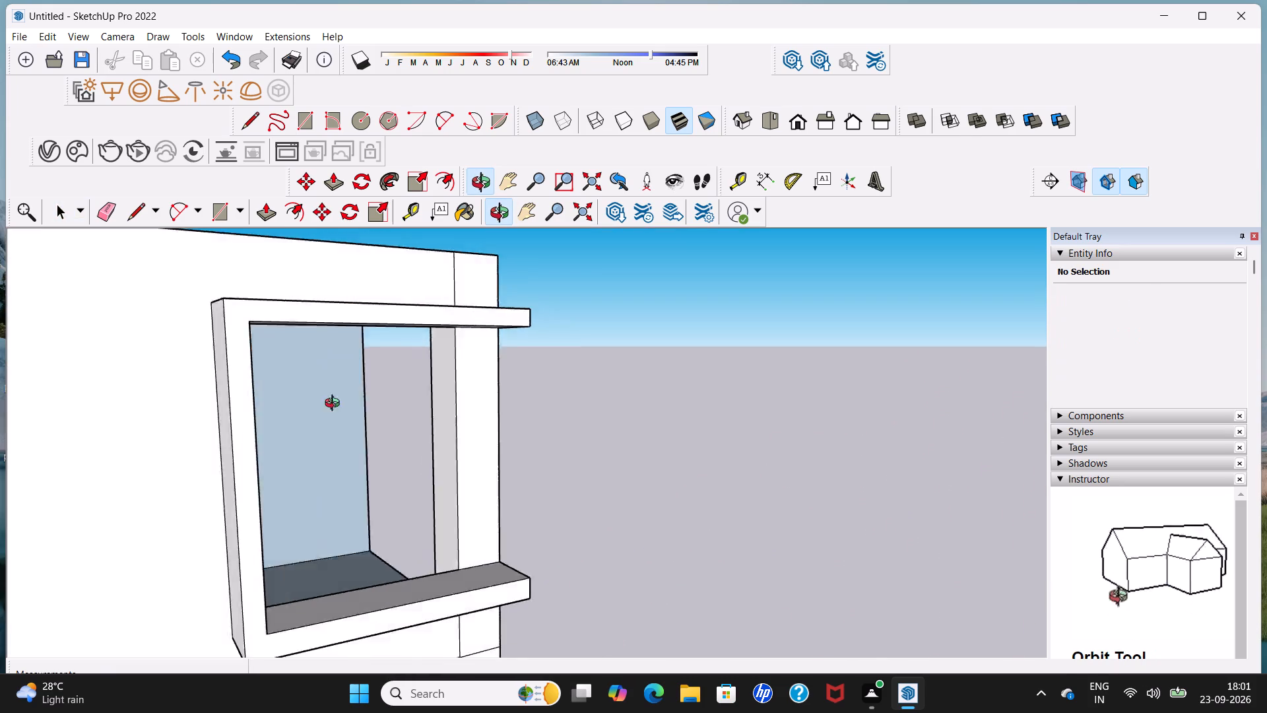
{"action": "middle_click_drag", "start_coordinate": [335, 405], "coordinate": [114, 397]}
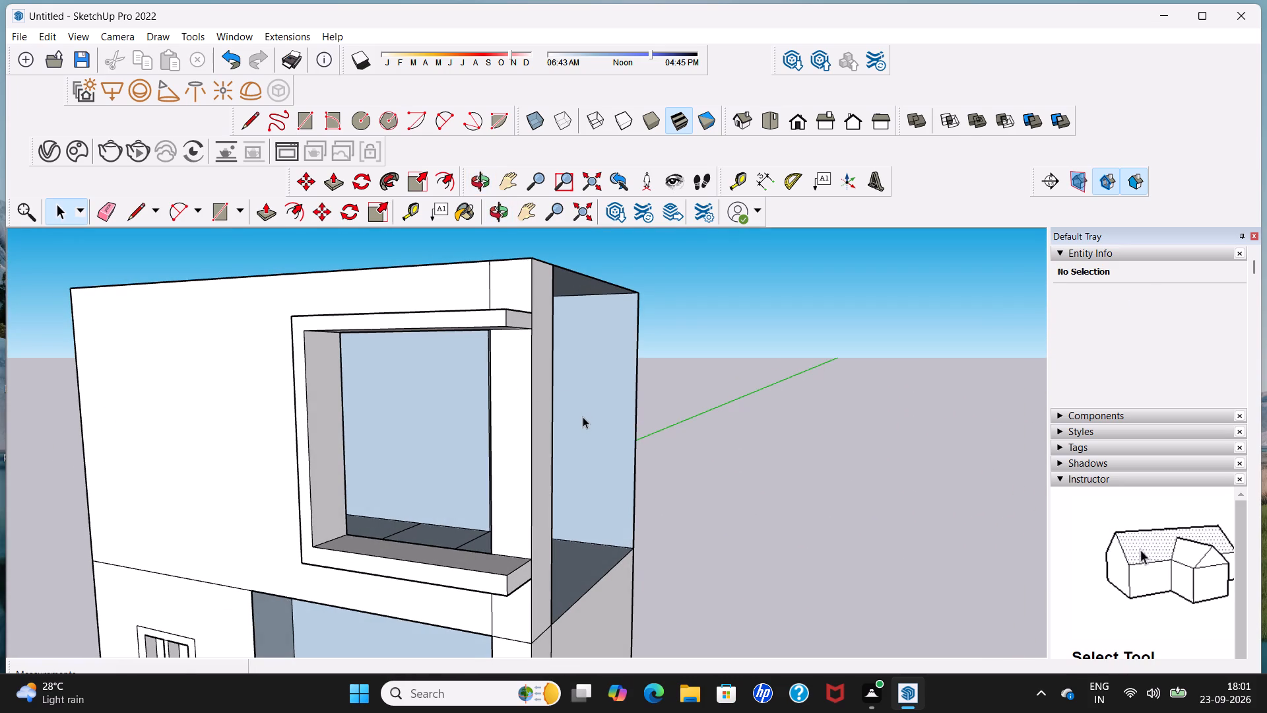
{"action": "middle_click_drag", "start_coordinate": [583, 415], "coordinate": [542, 407]}
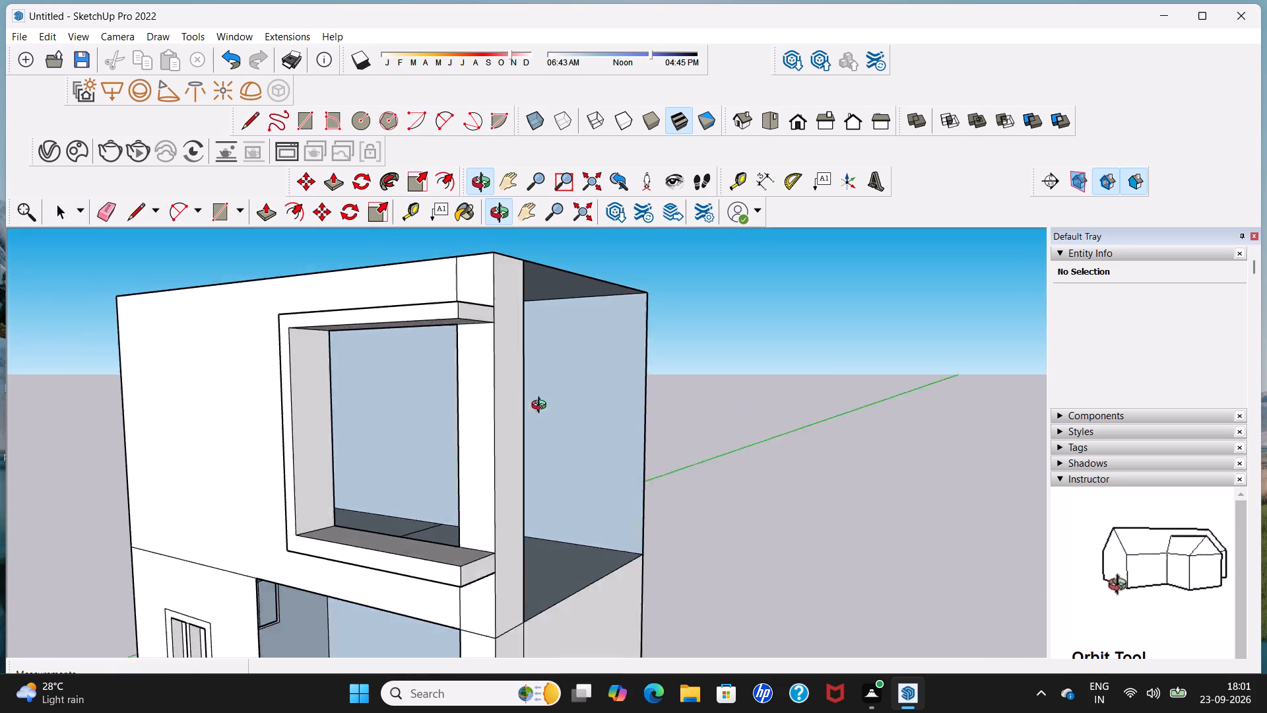
{"action": "middle_click_drag", "start_coordinate": [542, 407], "coordinate": [350, 391]}
{"action": "scroll", "coordinate": [425, 491], "scroll_direction": "up", "scroll_amount": 4}
{"action": "scroll", "coordinate": [418, 461], "scroll_direction": "down", "scroll_amount": 6}
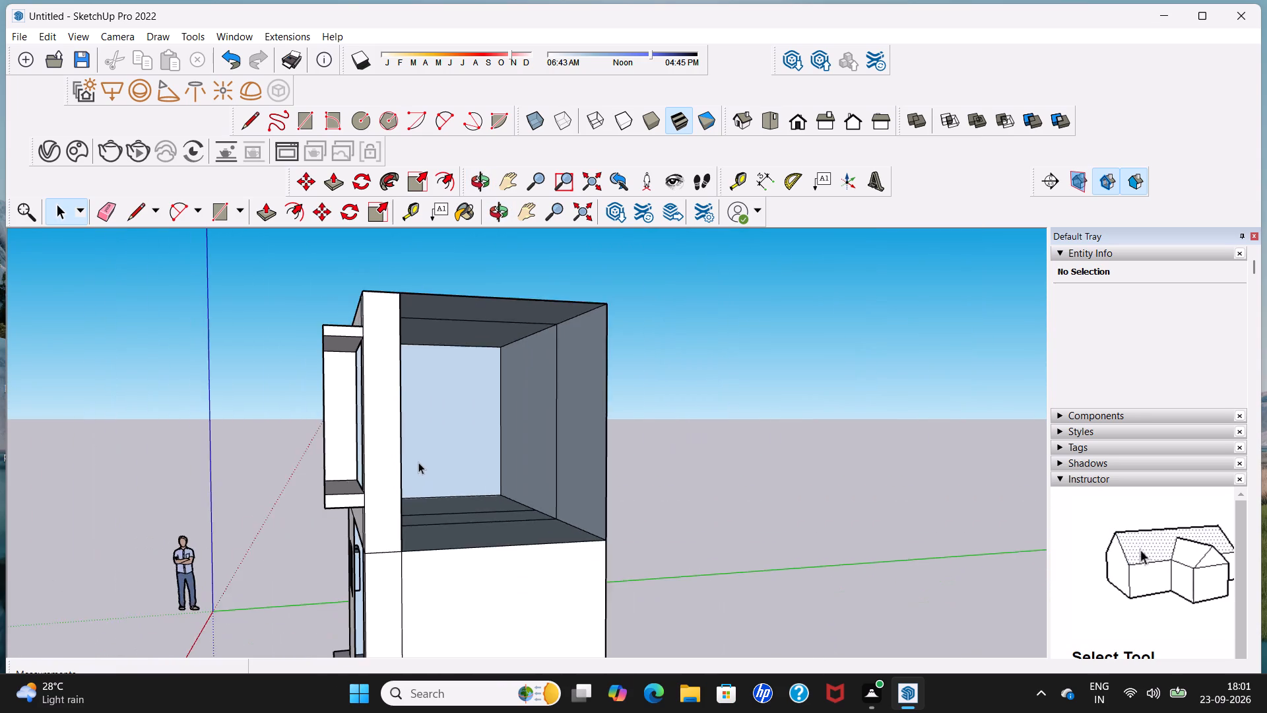
{"action": "scroll", "coordinate": [426, 438], "scroll_direction": "down", "scroll_amount": 3}
{"action": "middle_click_drag", "start_coordinate": [426, 443], "coordinate": [352, 448]}
{"action": "scroll", "coordinate": [352, 448], "scroll_direction": "up", "scroll_amount": 1}
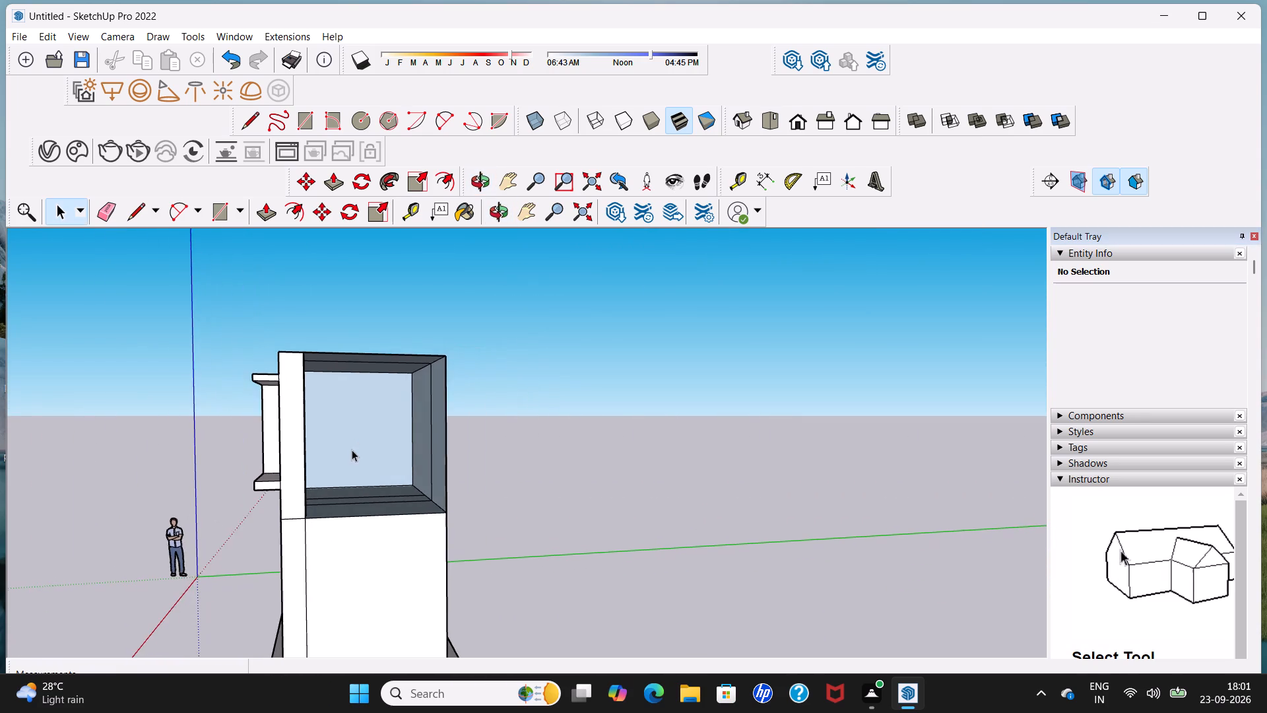
{"action": "scroll", "coordinate": [352, 450], "scroll_direction": "up", "scroll_amount": 3}
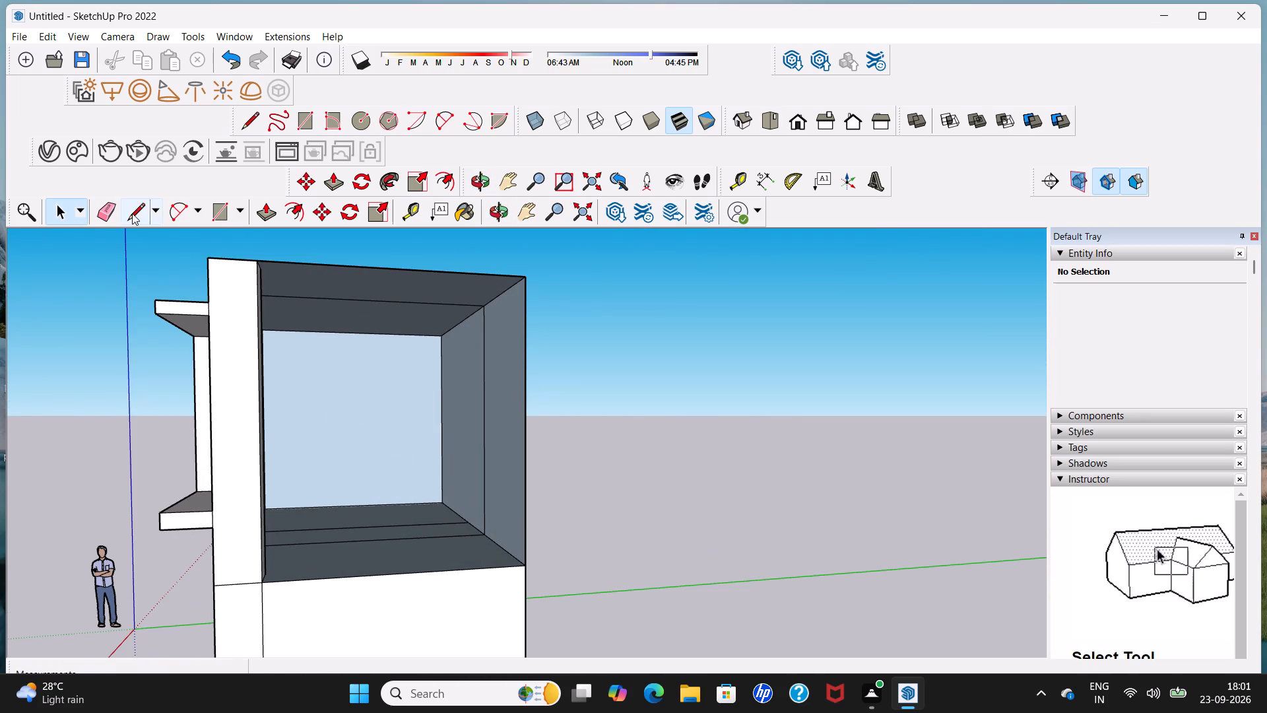
{"action": "left_click", "coordinate": [132, 213]}
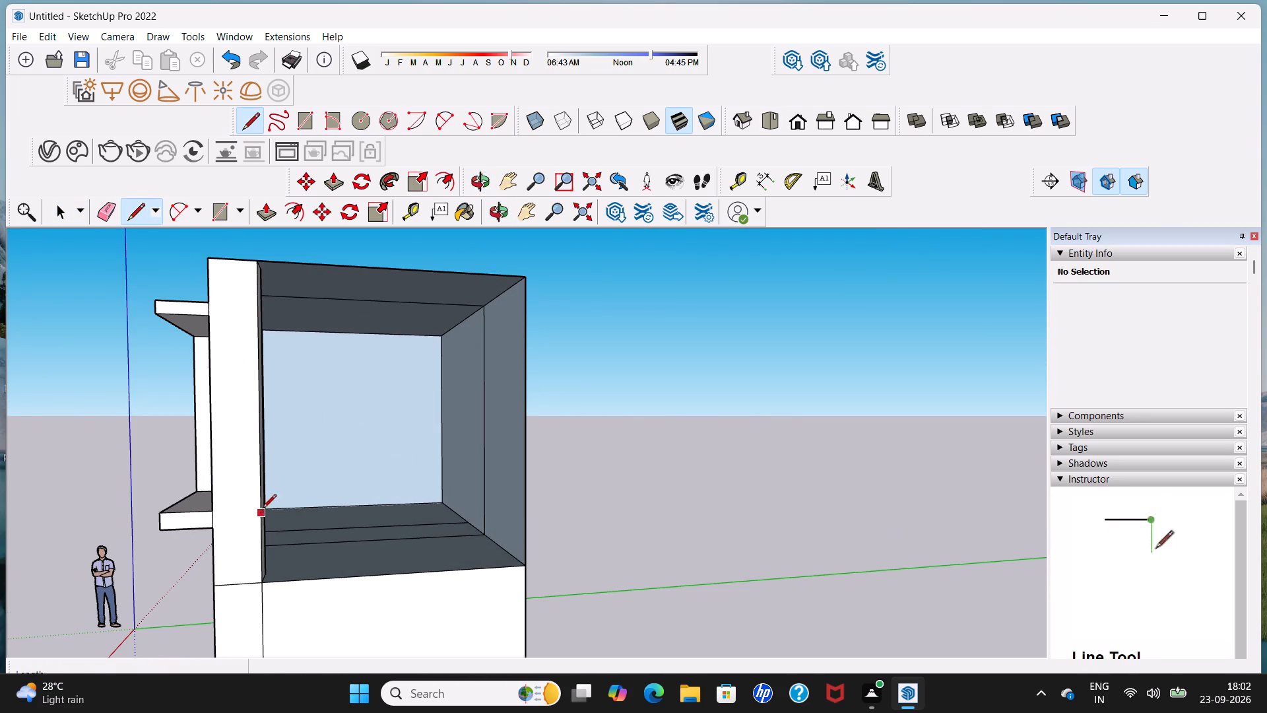
{"action": "middle_click_drag", "start_coordinate": [268, 516], "coordinate": [225, 508]}
{"action": "scroll", "coordinate": [225, 508], "scroll_direction": "up", "scroll_amount": 3}
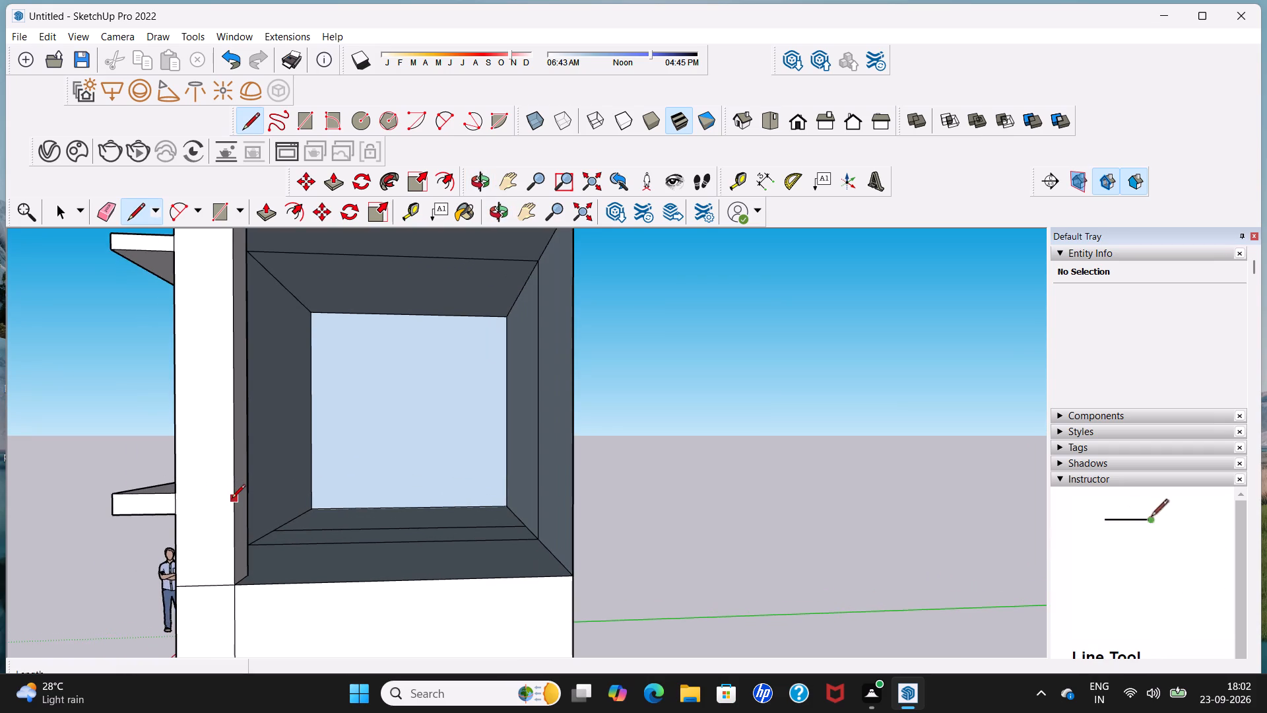
{"action": "left_click", "coordinate": [232, 499]}
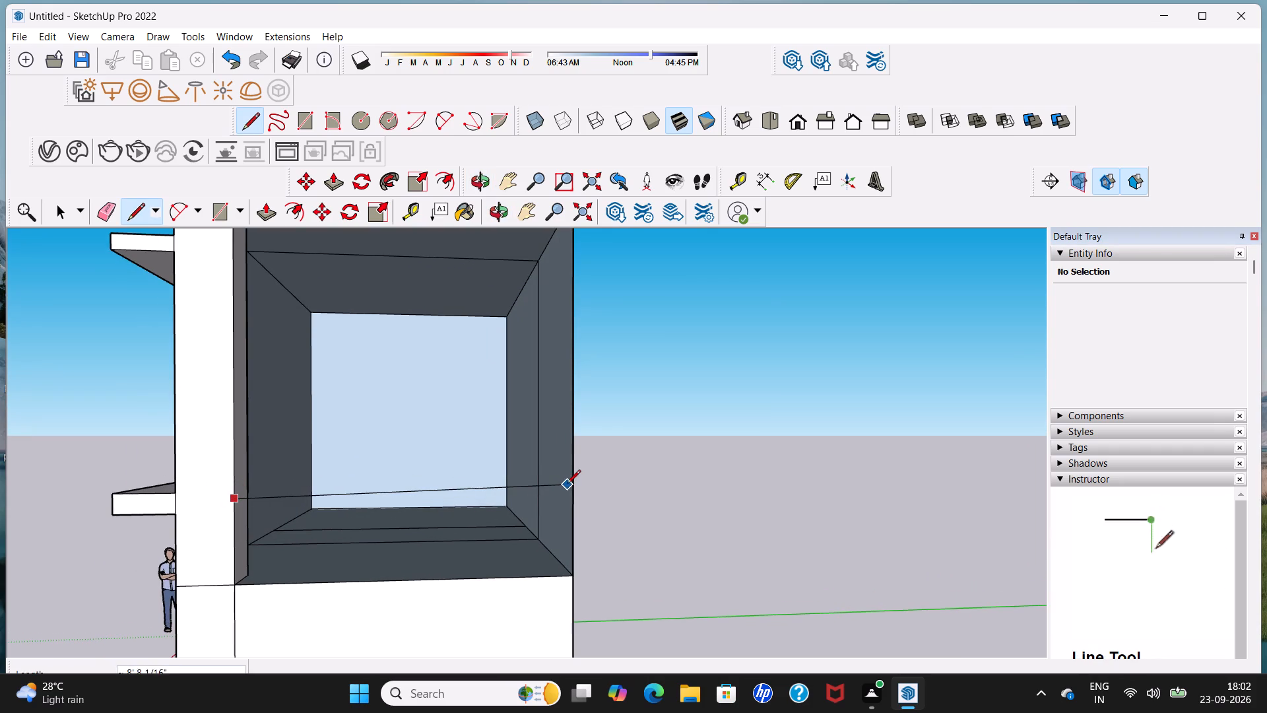
{"action": "left_click", "coordinate": [571, 493]}
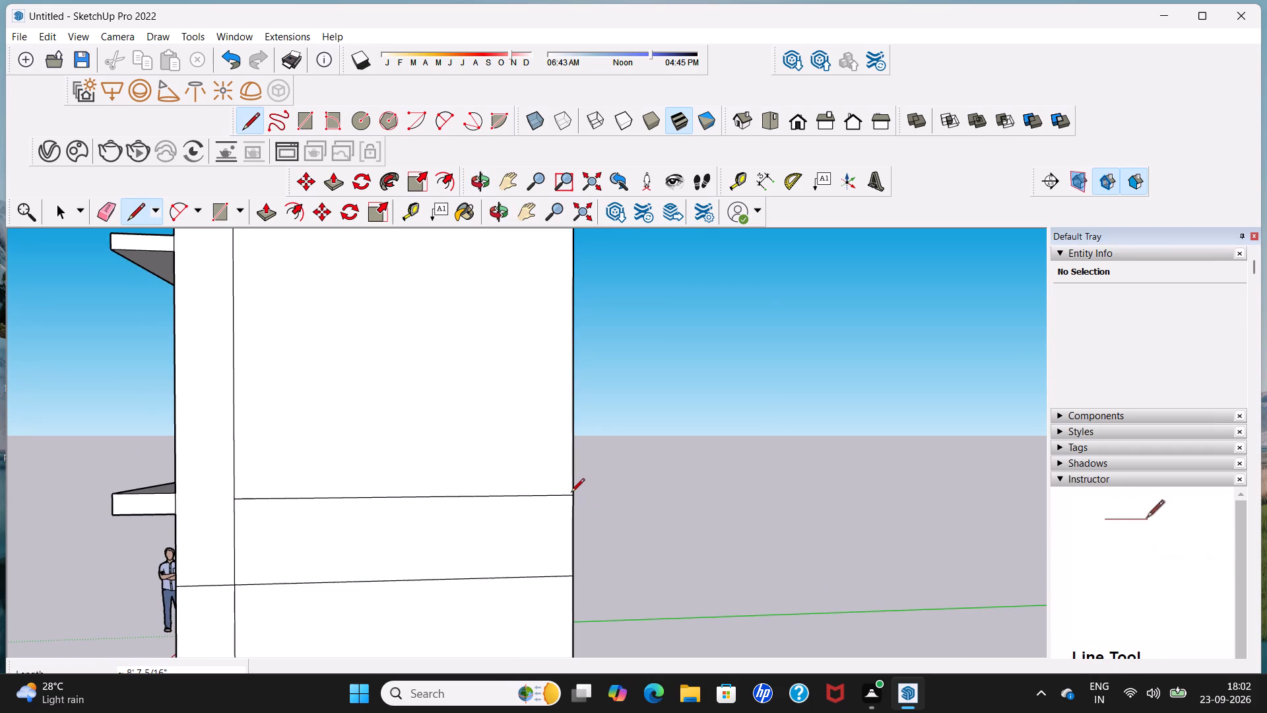
Delete the upper bay's side wall face above the parapet line, behind the corner column.
{"action": "key", "text": "space"}
{"action": "left_click", "coordinate": [527, 440]}
{"action": "key", "text": "Delete"}
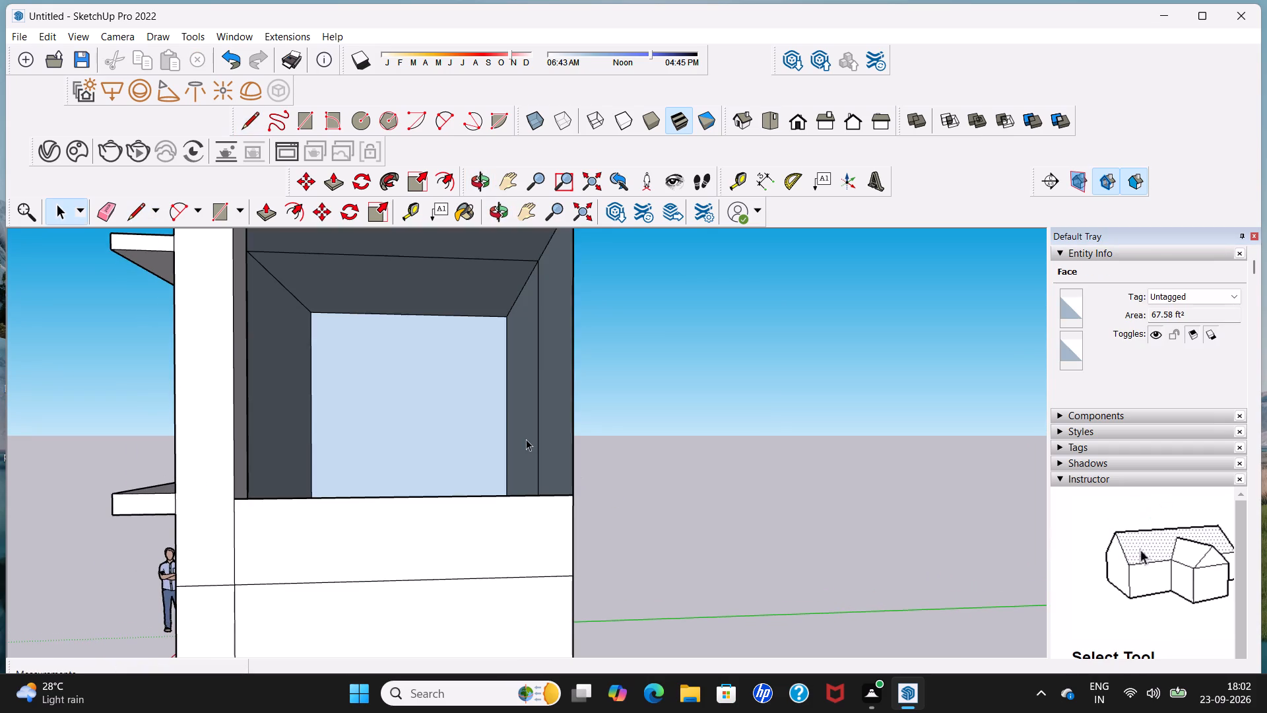
Delete the ground-floor bay's outer side wall face behind the corner column.
{"action": "middle_click_drag", "start_coordinate": [267, 448], "coordinate": [533, 452]}
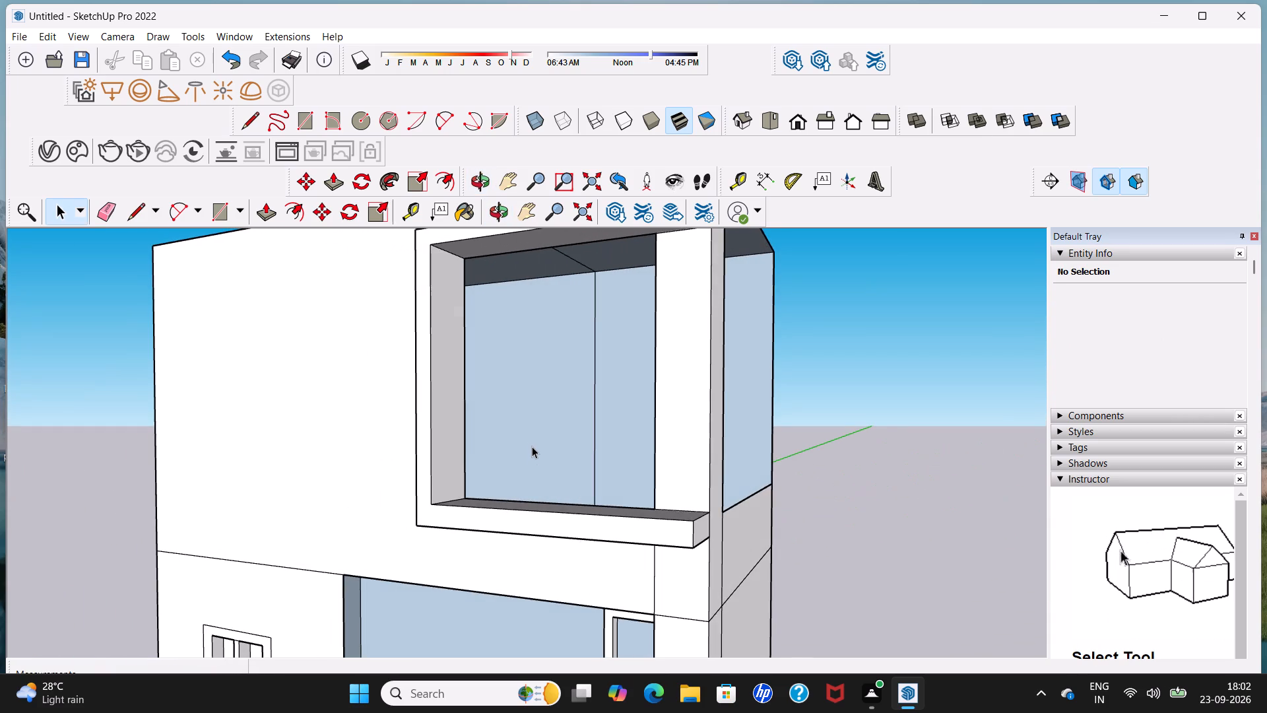
{"action": "scroll", "coordinate": [532, 446], "scroll_direction": "down", "scroll_amount": 5}
{"action": "middle_click_drag", "start_coordinate": [450, 499], "coordinate": [595, 459]}
{"action": "scroll", "coordinate": [460, 506], "scroll_direction": "down", "scroll_amount": 1}
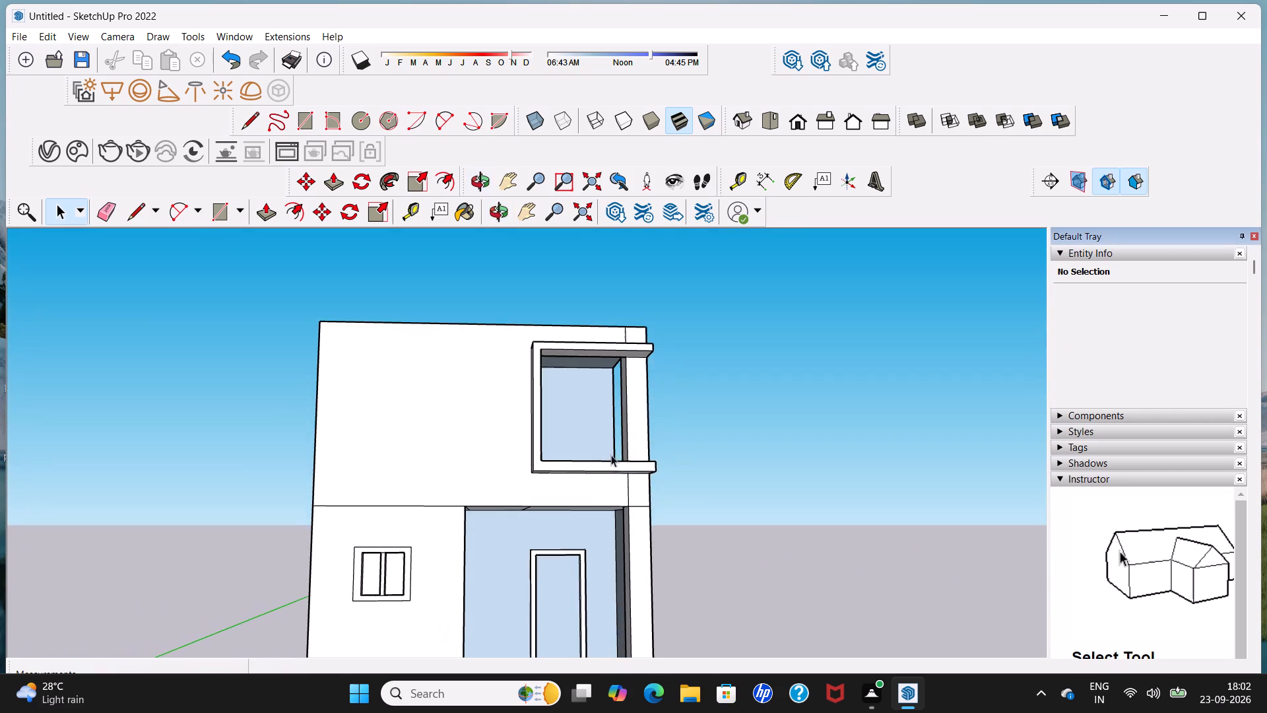
{"action": "scroll", "coordinate": [527, 522], "scroll_direction": "up", "scroll_amount": 5}
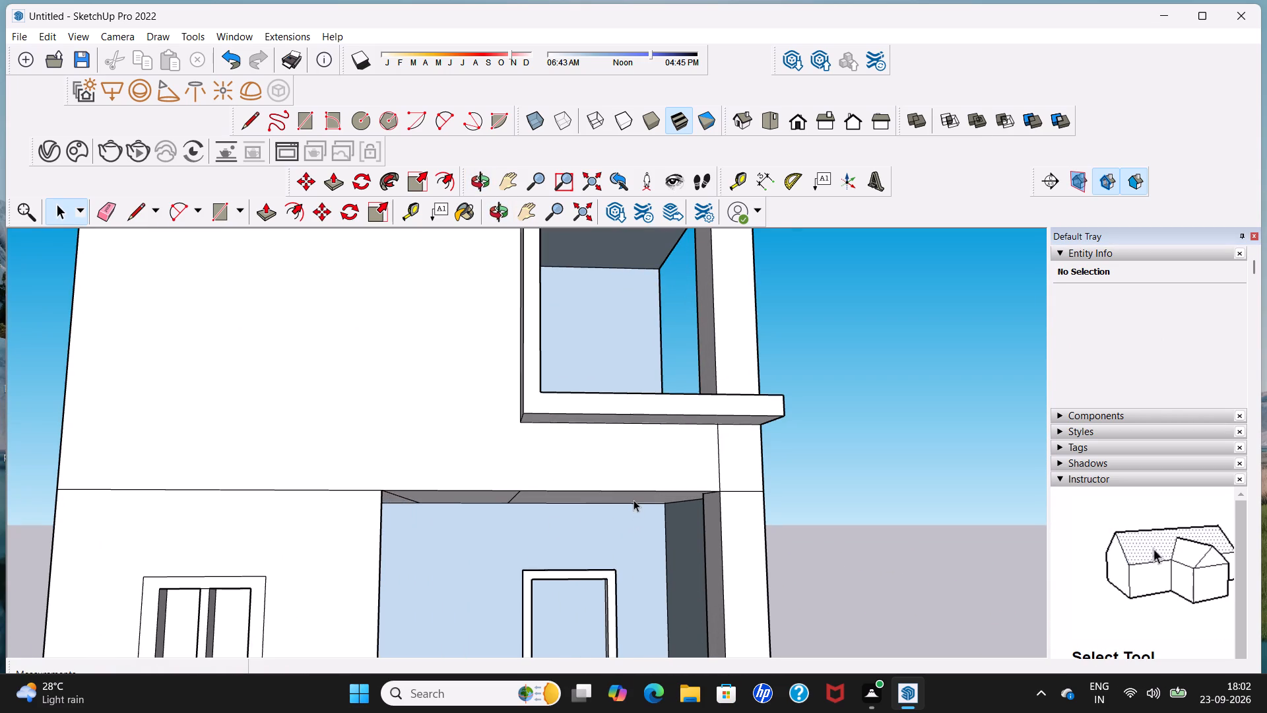
{"action": "middle_click_drag", "start_coordinate": [631, 498], "coordinate": [702, 423], "text": "shift"}
{"action": "scroll", "coordinate": [694, 461], "scroll_direction": "up", "scroll_amount": 4}
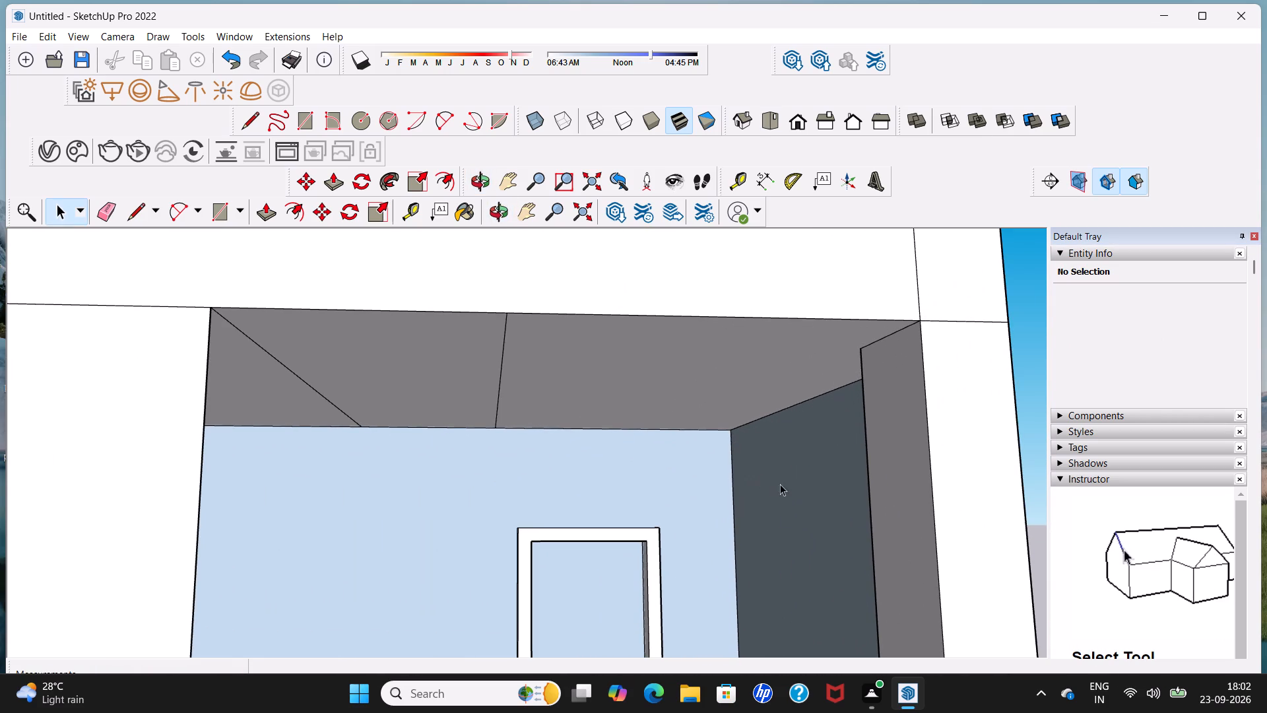
{"action": "left_click", "coordinate": [783, 486]}
{"action": "key", "text": "Delete"}
{"action": "scroll", "coordinate": [787, 483], "scroll_direction": "down", "scroll_amount": 12}
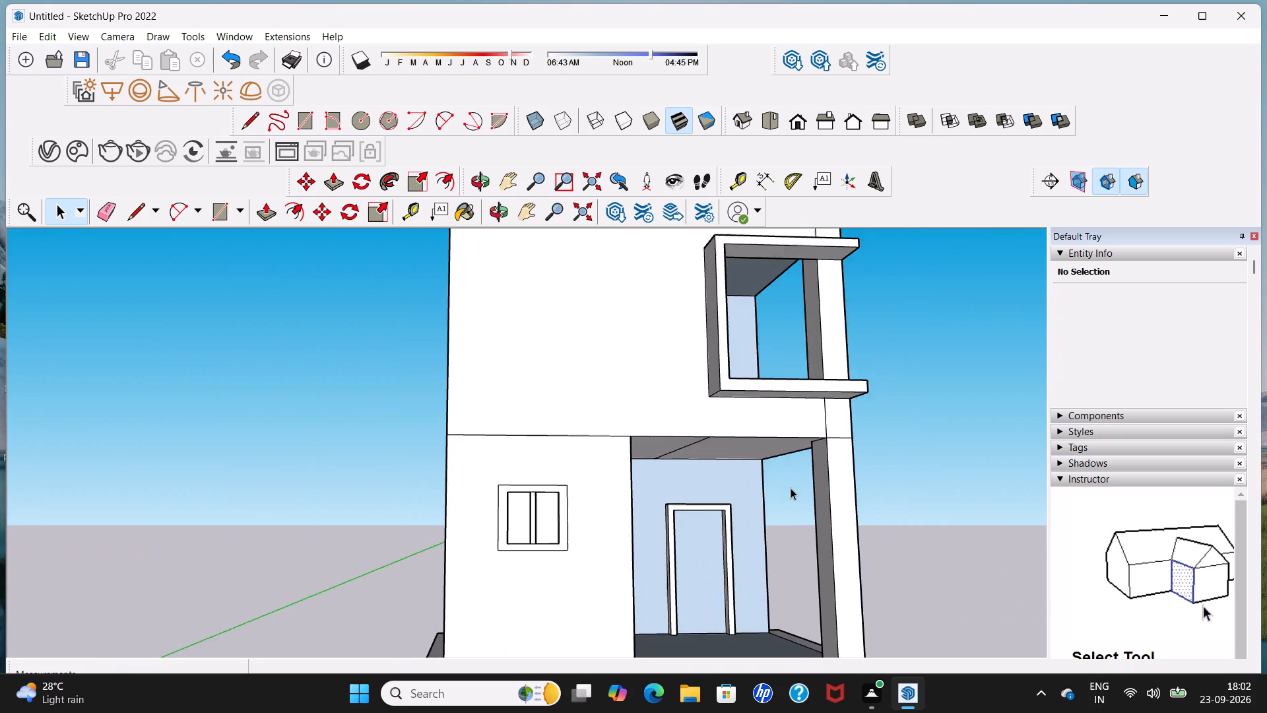
{"action": "scroll", "coordinate": [791, 488], "scroll_direction": "down", "scroll_amount": 9}
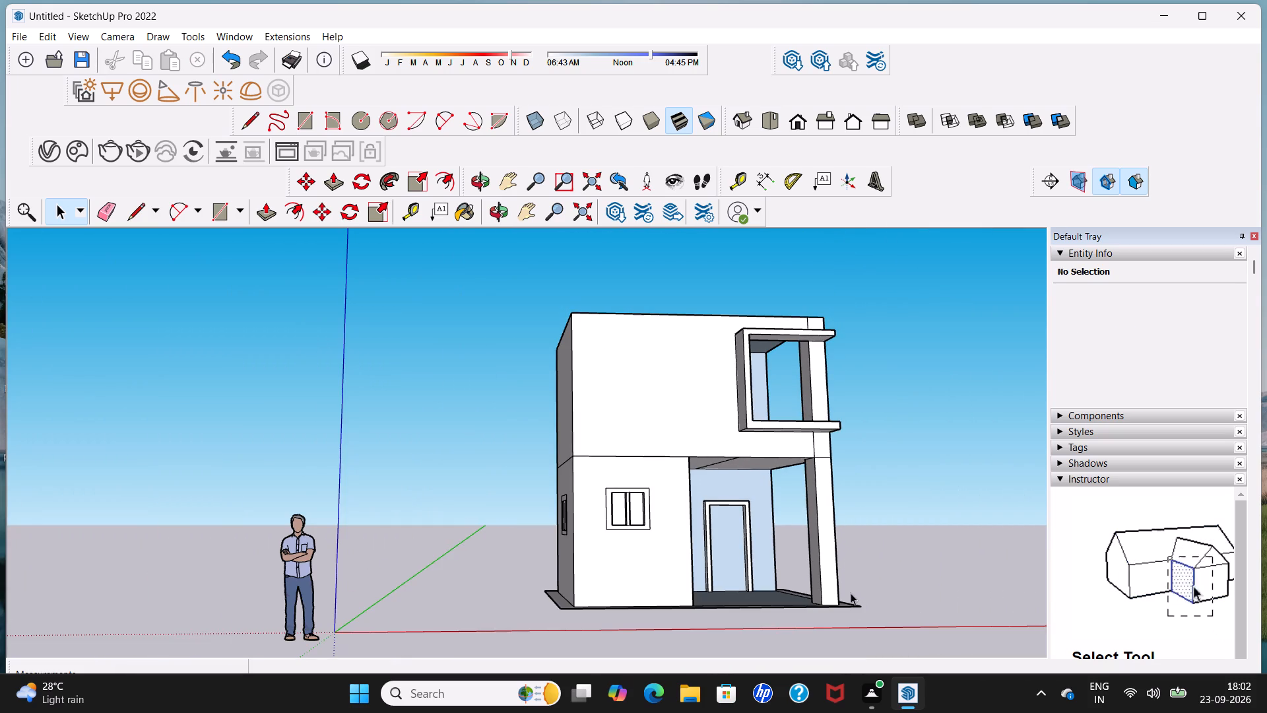
Draw a horizontal line about 4' 10 5/16" long across the lower part of the upper bay's front opening, above the projecting sill.
{"action": "key", "text": "space"}
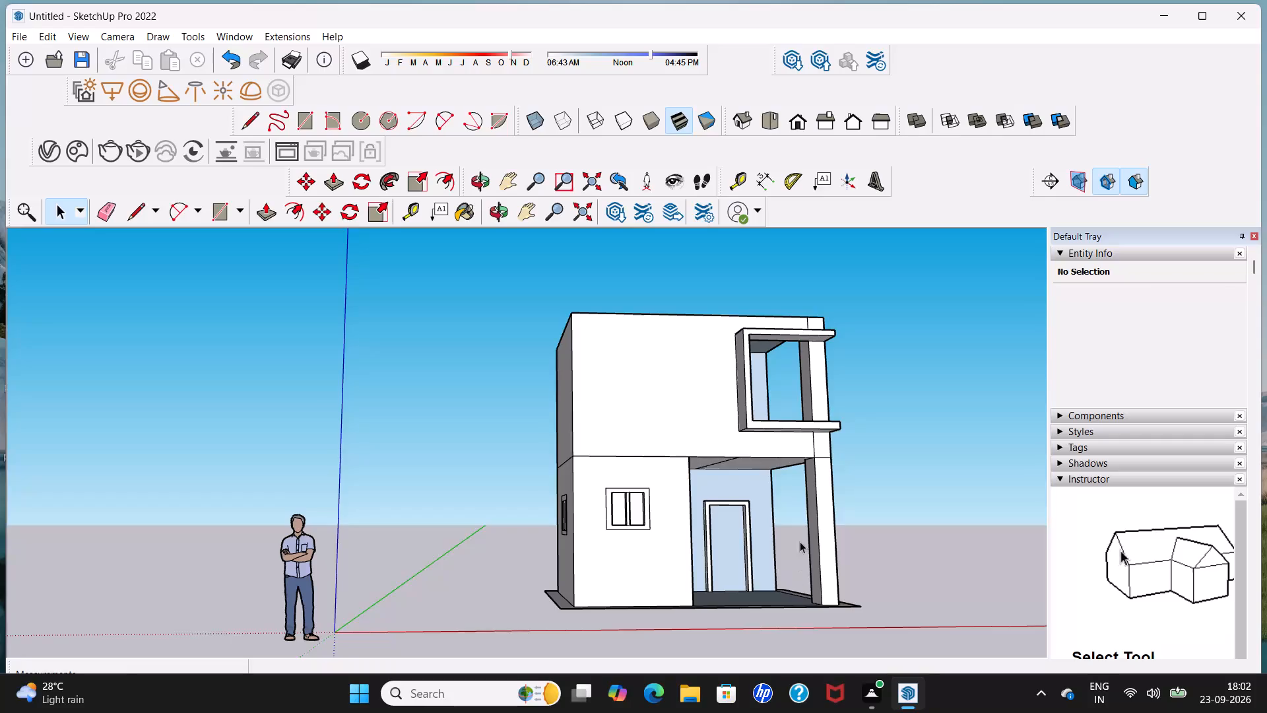
{"action": "middle_click_drag", "start_coordinate": [800, 541], "coordinate": [490, 519]}
{"action": "scroll", "coordinate": [611, 552], "scroll_direction": "down", "scroll_amount": 5}
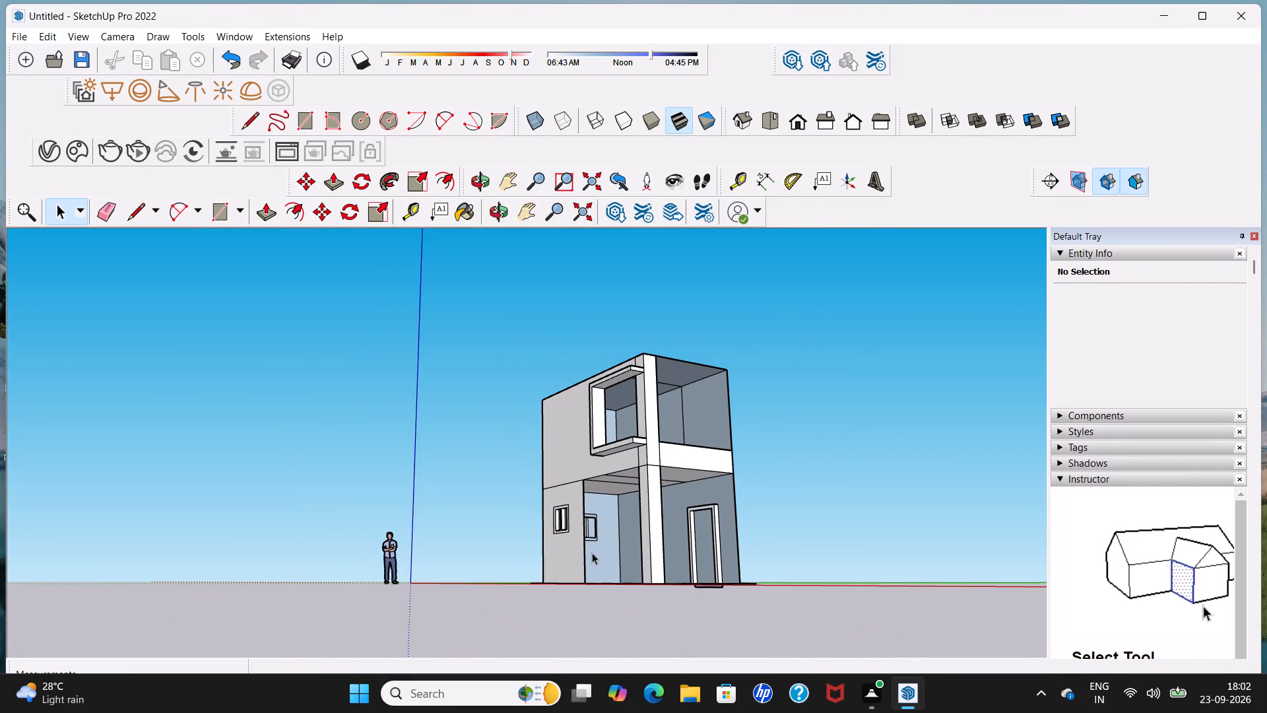
{"action": "middle_click_drag", "start_coordinate": [591, 553], "coordinate": [786, 588]}
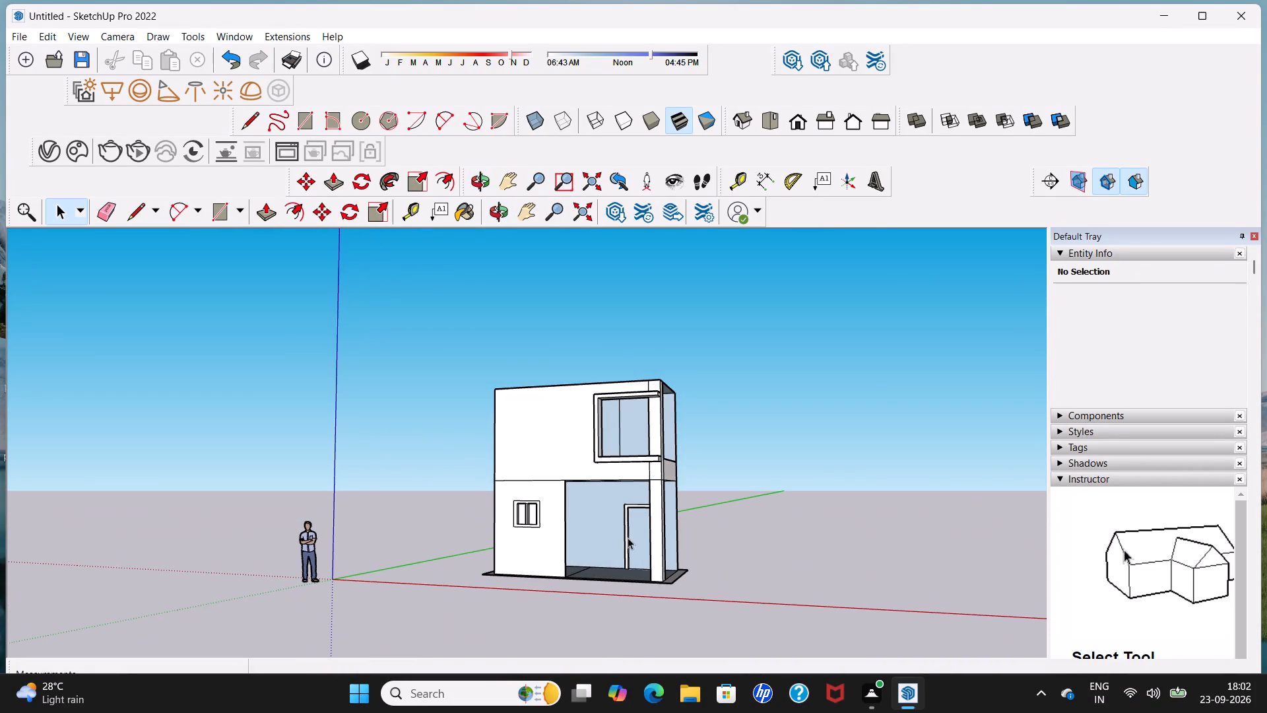
{"action": "middle_click_drag", "start_coordinate": [630, 538], "coordinate": [736, 541]}
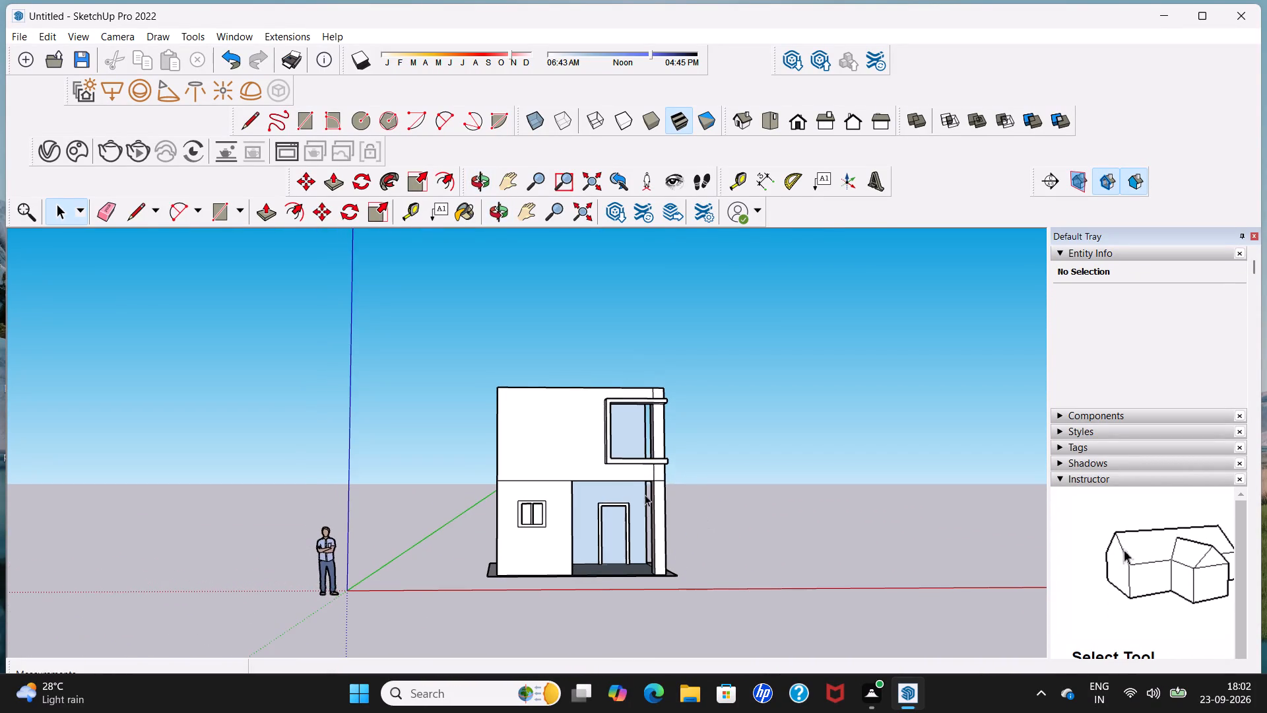
{"action": "scroll", "coordinate": [638, 492], "scroll_direction": "up", "scroll_amount": 7}
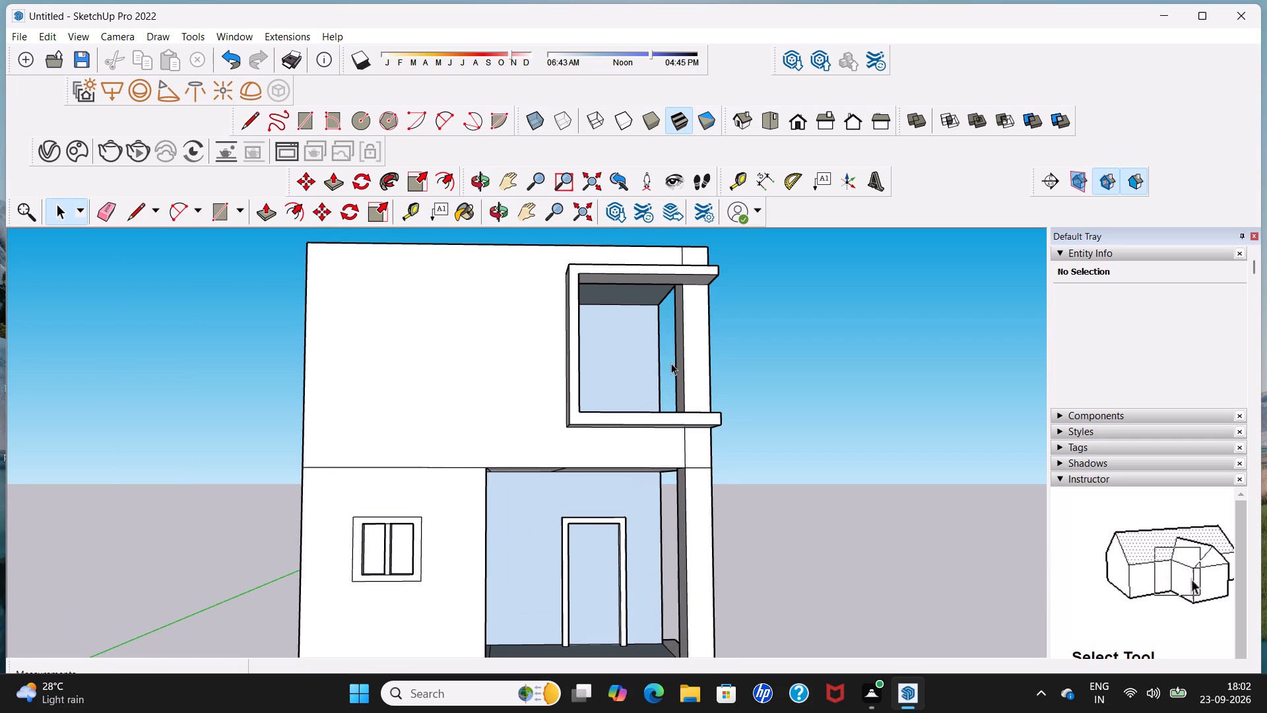
{"action": "scroll", "coordinate": [671, 363], "scroll_direction": "up", "scroll_amount": 4}
{"action": "middle_click_drag", "start_coordinate": [688, 392], "coordinate": [575, 462]}
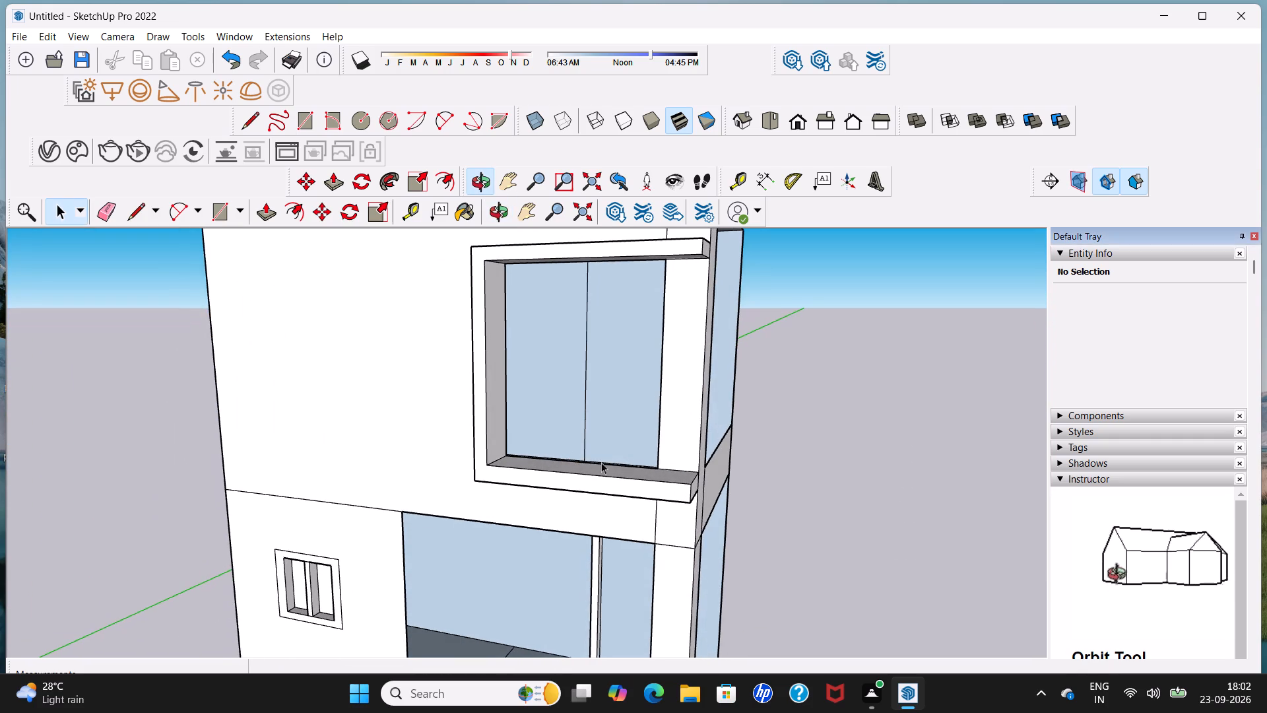
{"action": "scroll", "coordinate": [650, 450], "scroll_direction": "up", "scroll_amount": 5}
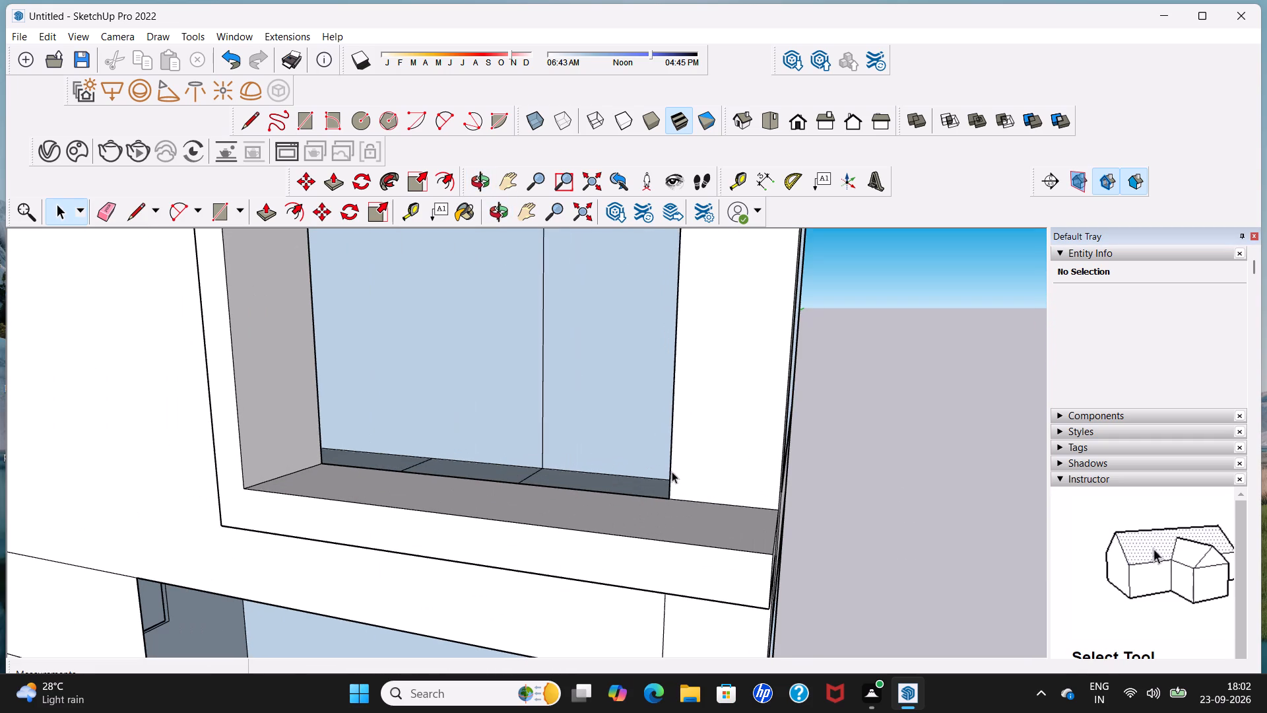
{"action": "middle_click_drag", "start_coordinate": [670, 490], "coordinate": [657, 566]}
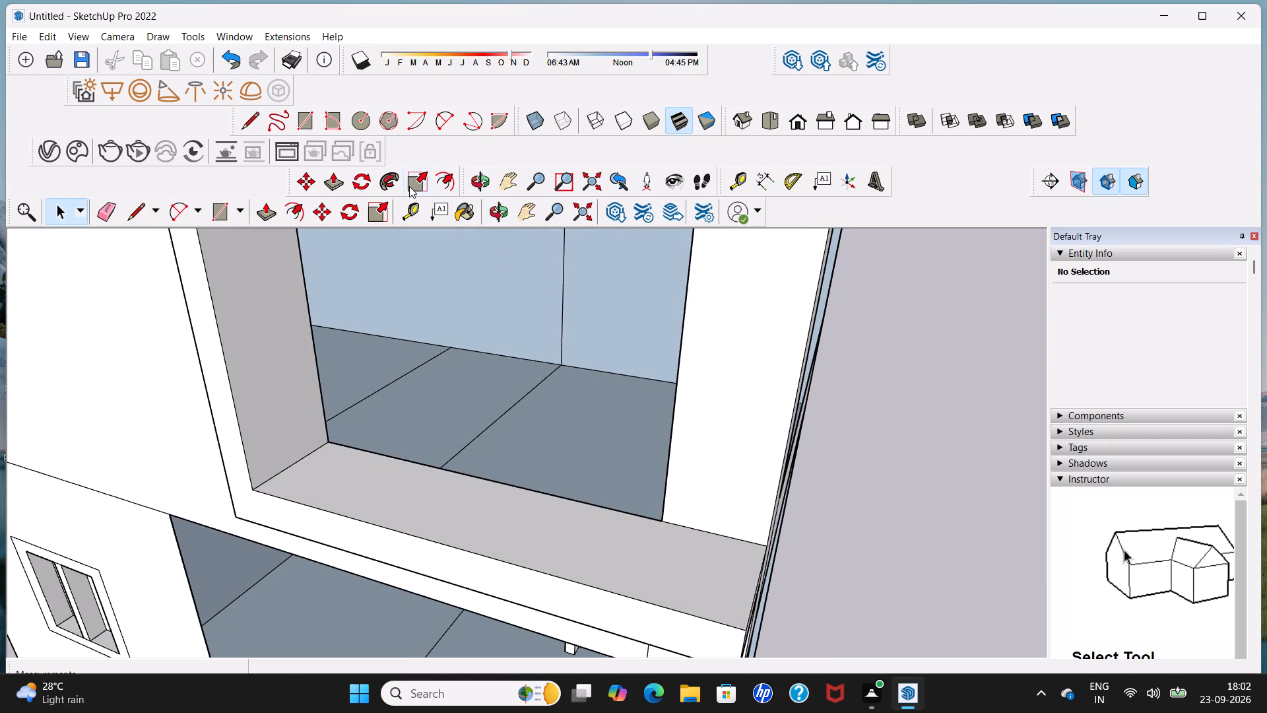
{"action": "left_click", "coordinate": [255, 121]}
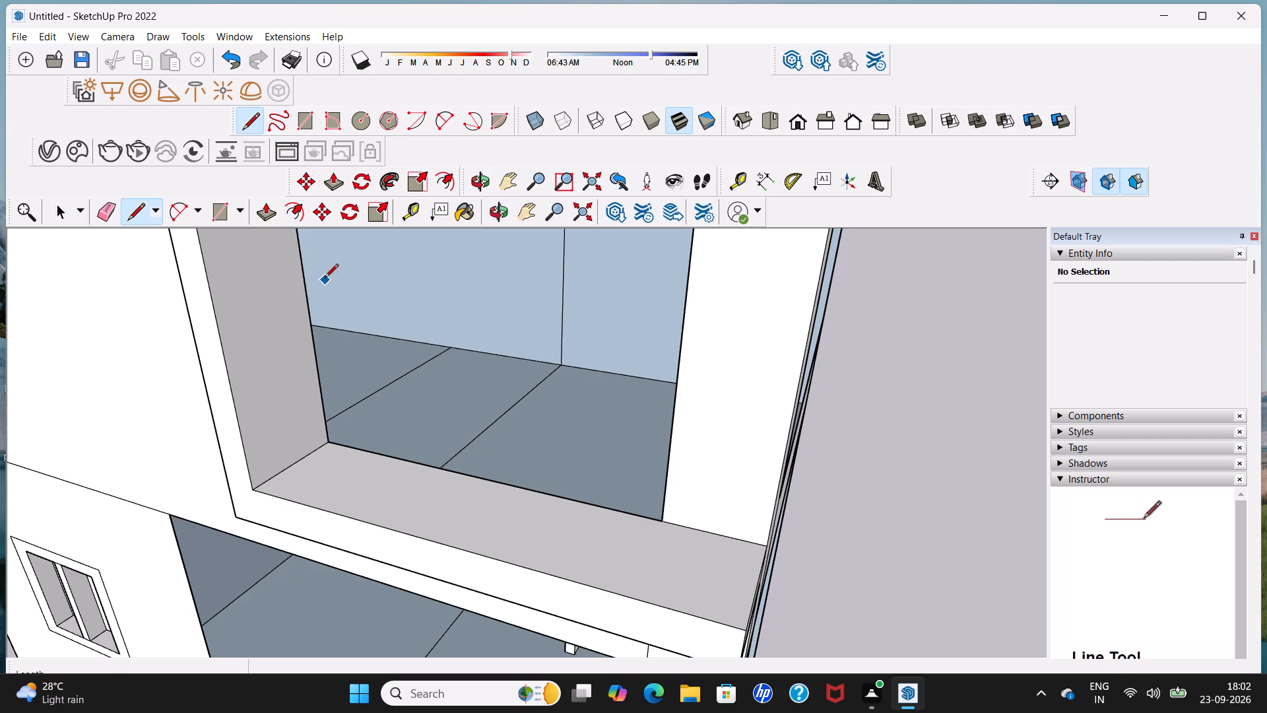
{"action": "left_click_drag", "start_coordinate": [304, 270], "coordinate": [323, 272]}
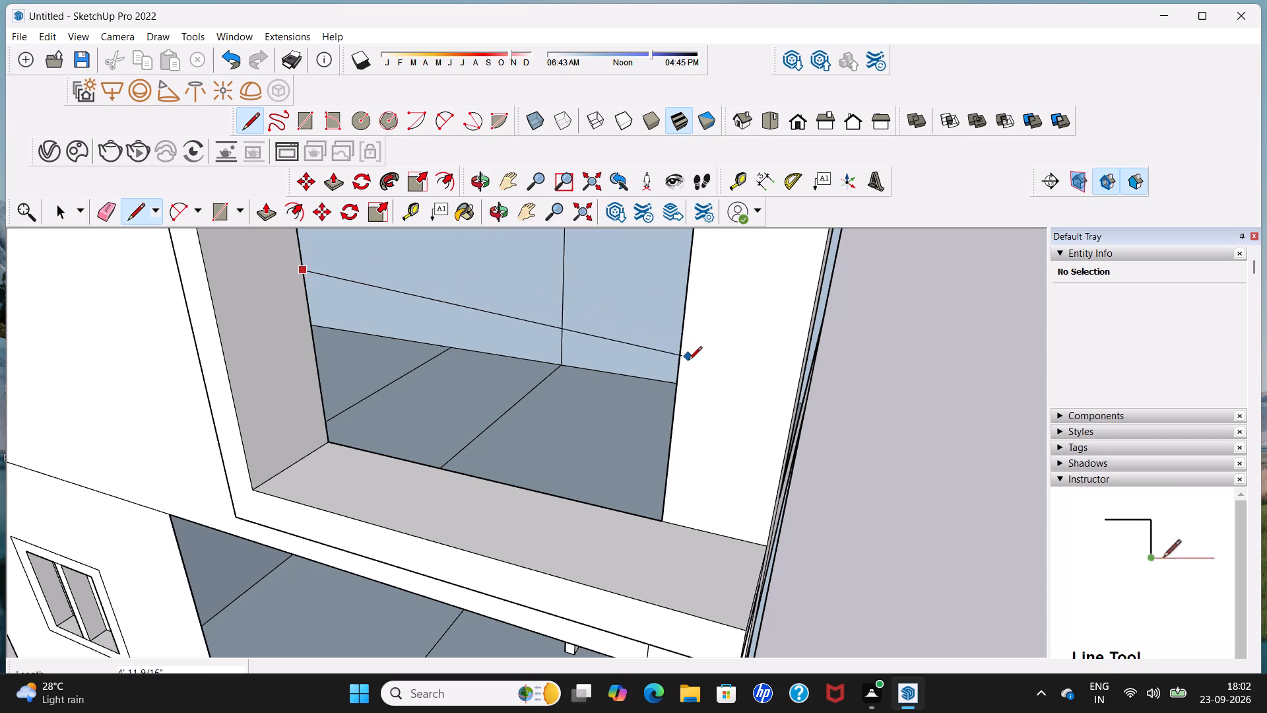
{"action": "left_click", "coordinate": [686, 324]}
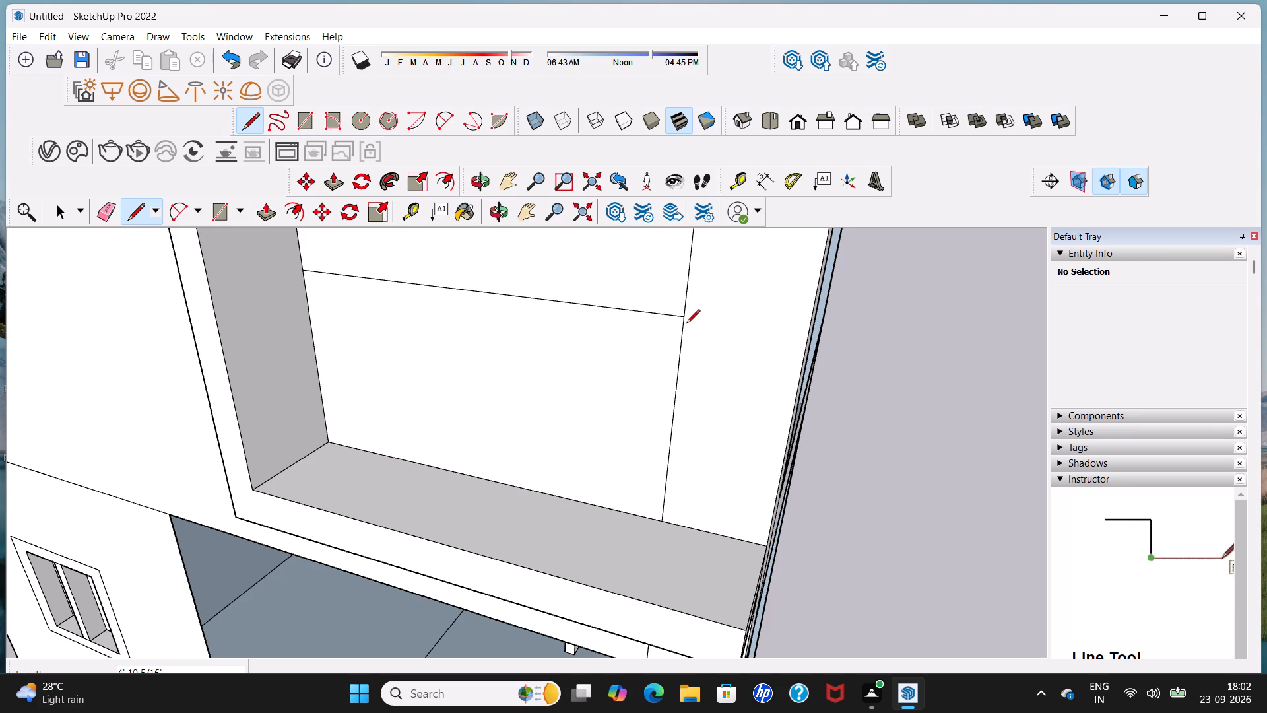
Draw a parallel line about 4' 10 5/16" long just below the first across the upper bay's front opening, outlining a thin top rail.
{"action": "scroll", "coordinate": [619, 384], "scroll_direction": "down", "scroll_amount": 1}
{"action": "middle_click_drag", "start_coordinate": [619, 384], "coordinate": [755, 360]}
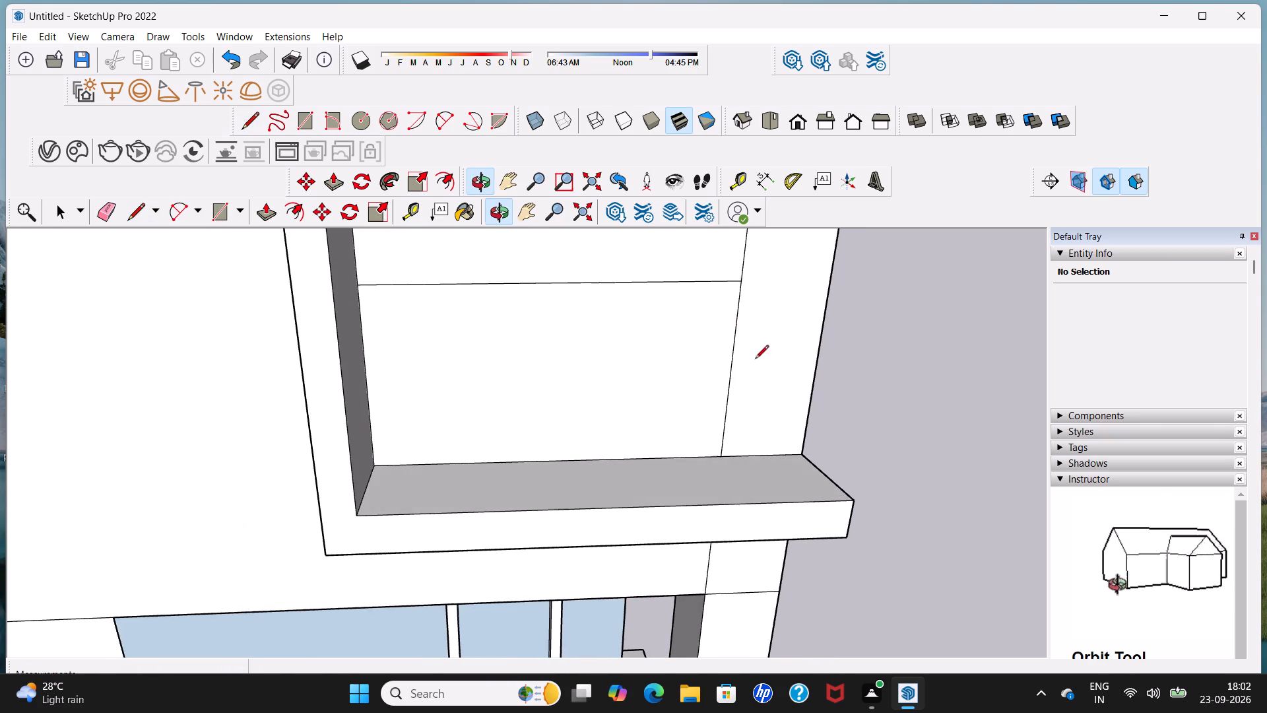
{"action": "scroll", "coordinate": [688, 346], "scroll_direction": "up", "scroll_amount": 2}
{"action": "scroll", "coordinate": [684, 345], "scroll_direction": "down", "scroll_amount": 2}
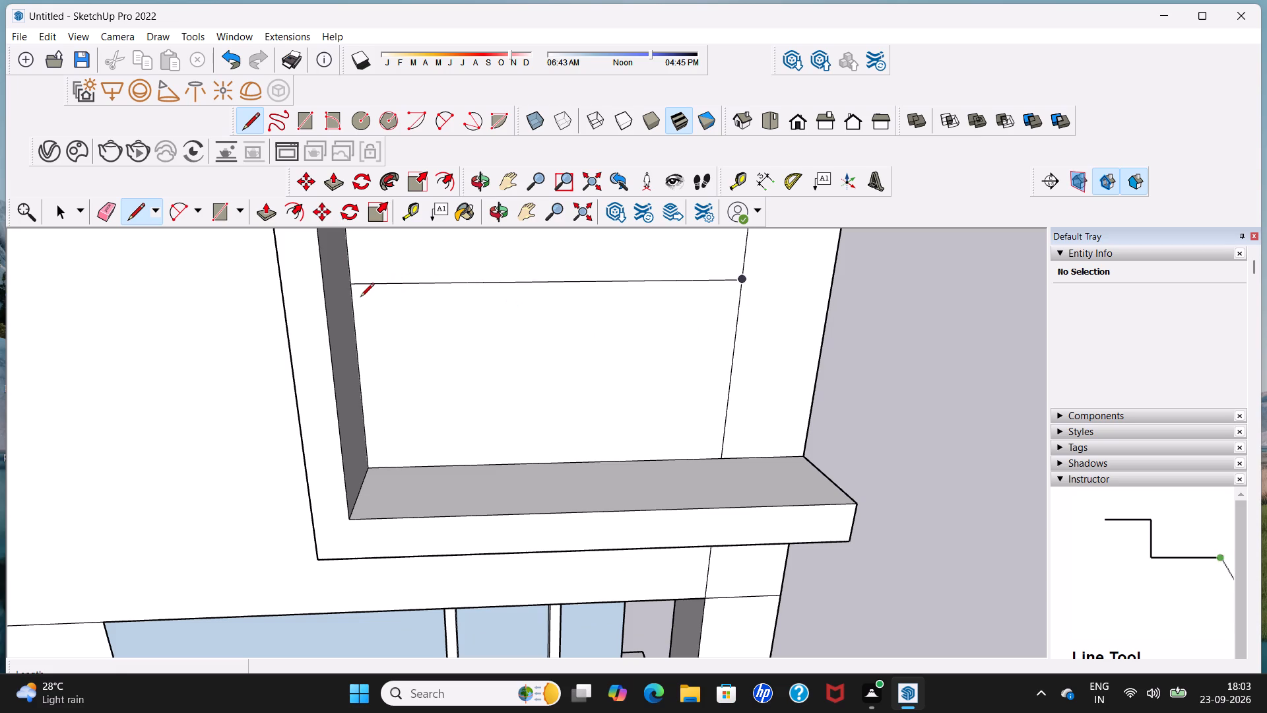
{"action": "scroll", "coordinate": [359, 305], "scroll_direction": "up", "scroll_amount": 4}
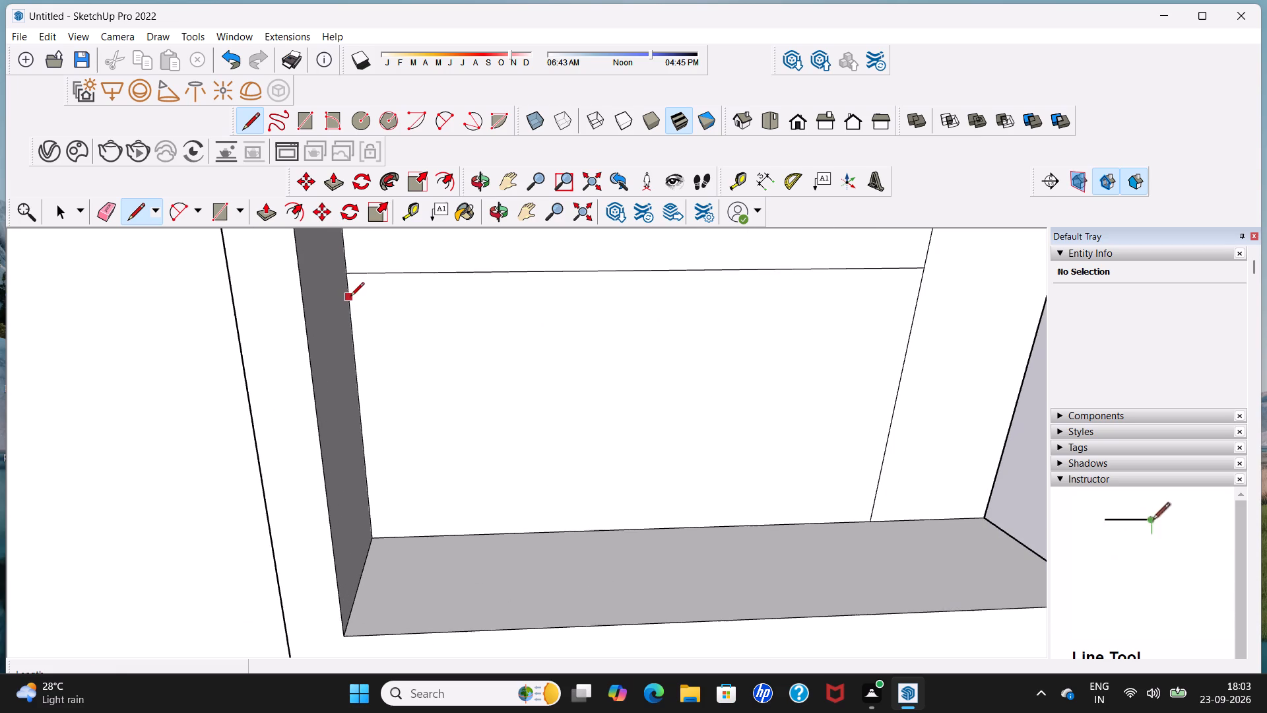
{"action": "left_click", "coordinate": [350, 297]}
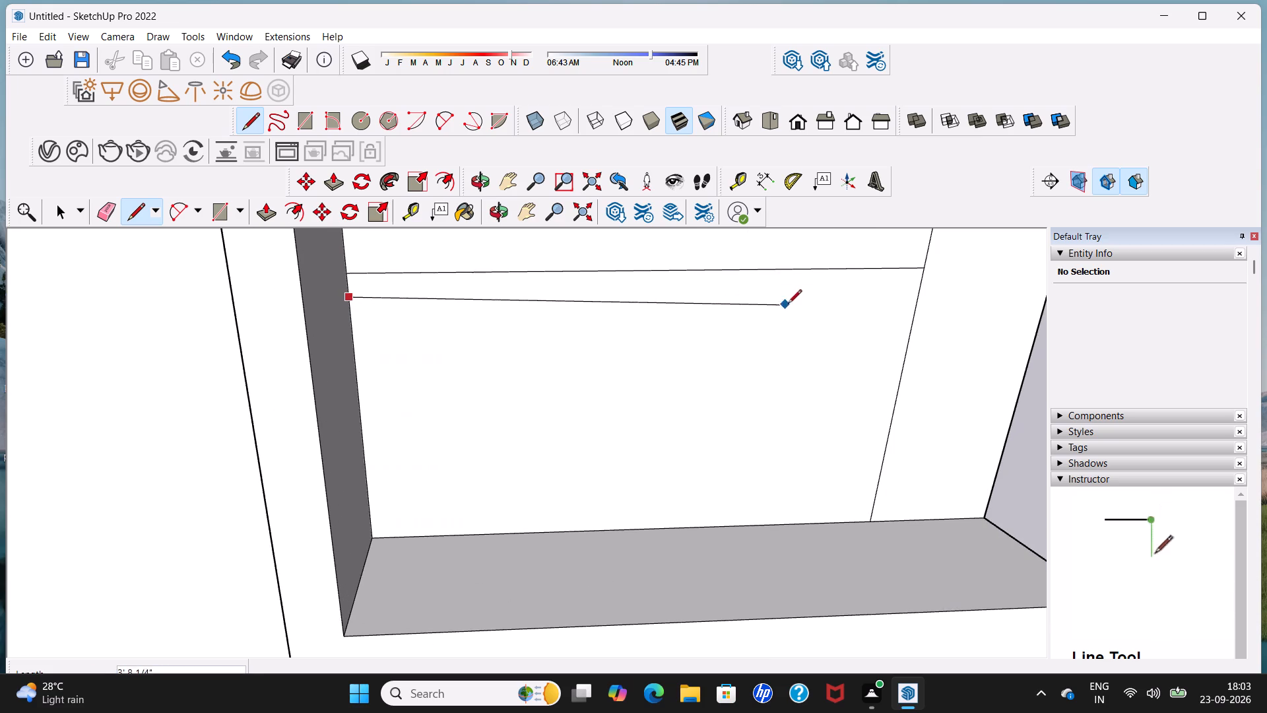
{"action": "left_click", "coordinate": [915, 290]}
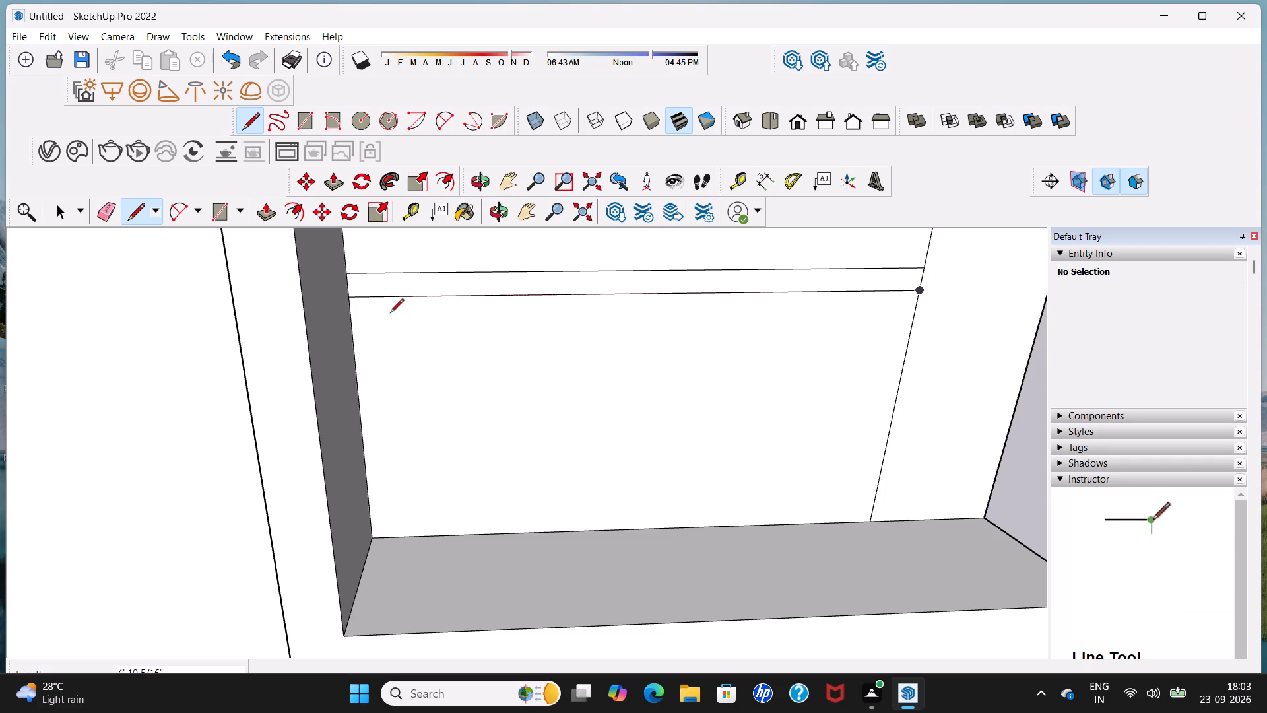
Draw two pairs of parallel lines about 4' 10 5/16" long below the top rail across the upper bay's front opening, outlining two more thin rails.
{"action": "left_click", "coordinate": [354, 345]}
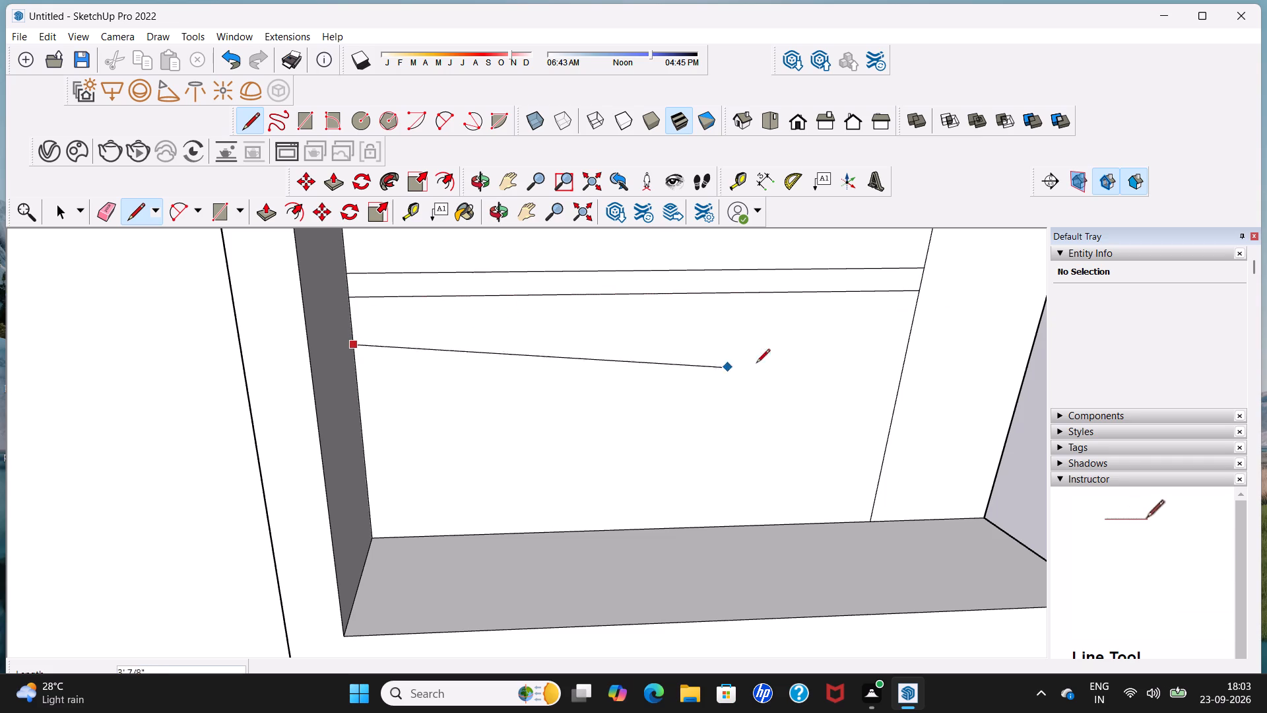
{"action": "left_click", "coordinate": [915, 338]}
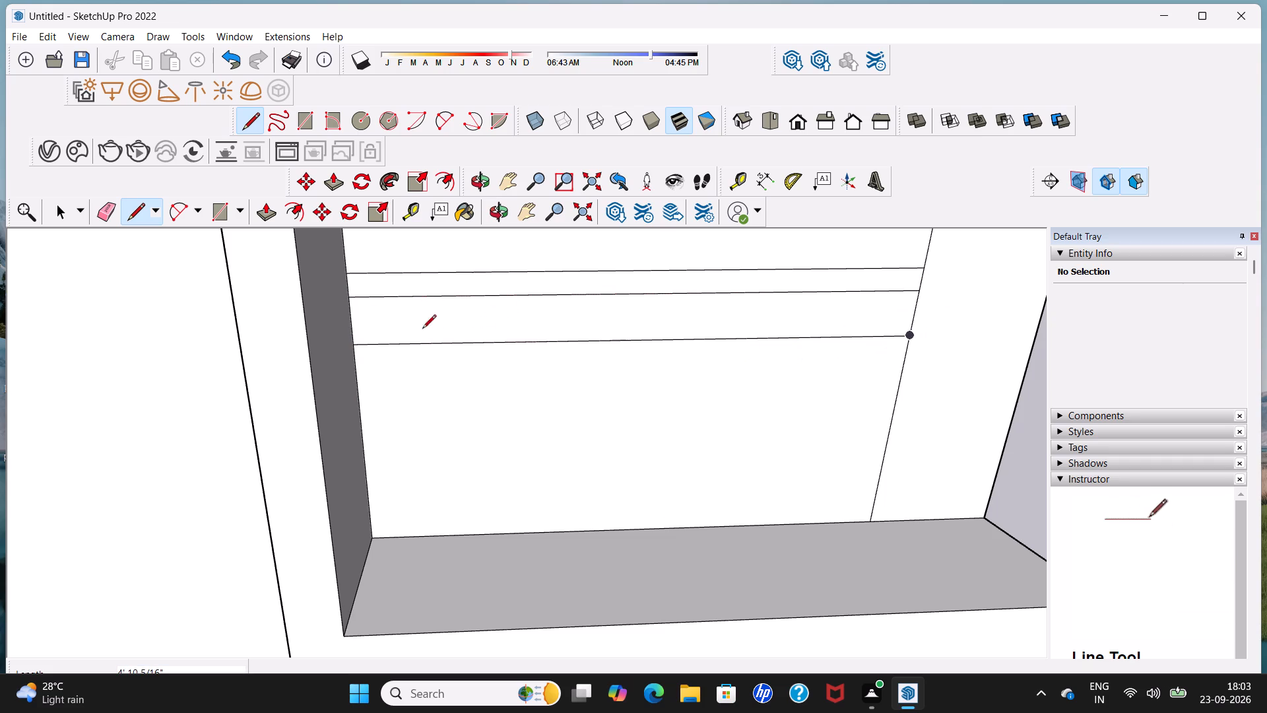
{"action": "left_click", "coordinate": [360, 366]}
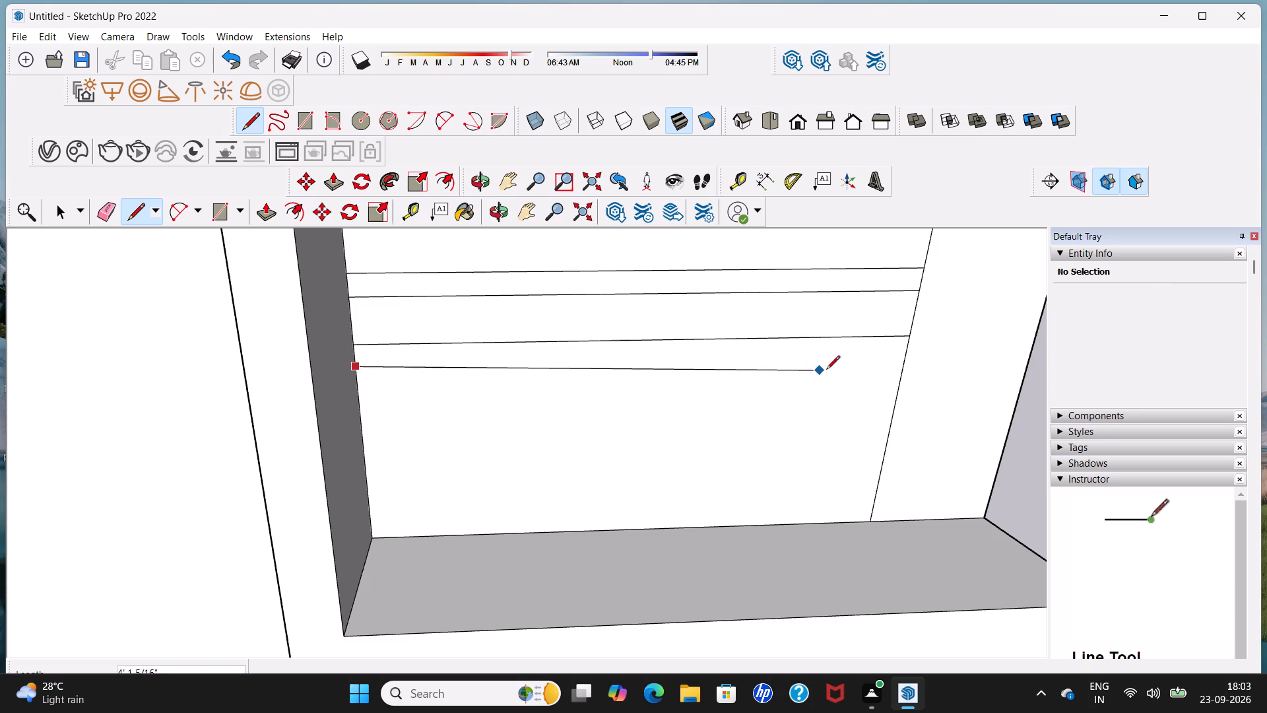
{"action": "left_click", "coordinate": [904, 354]}
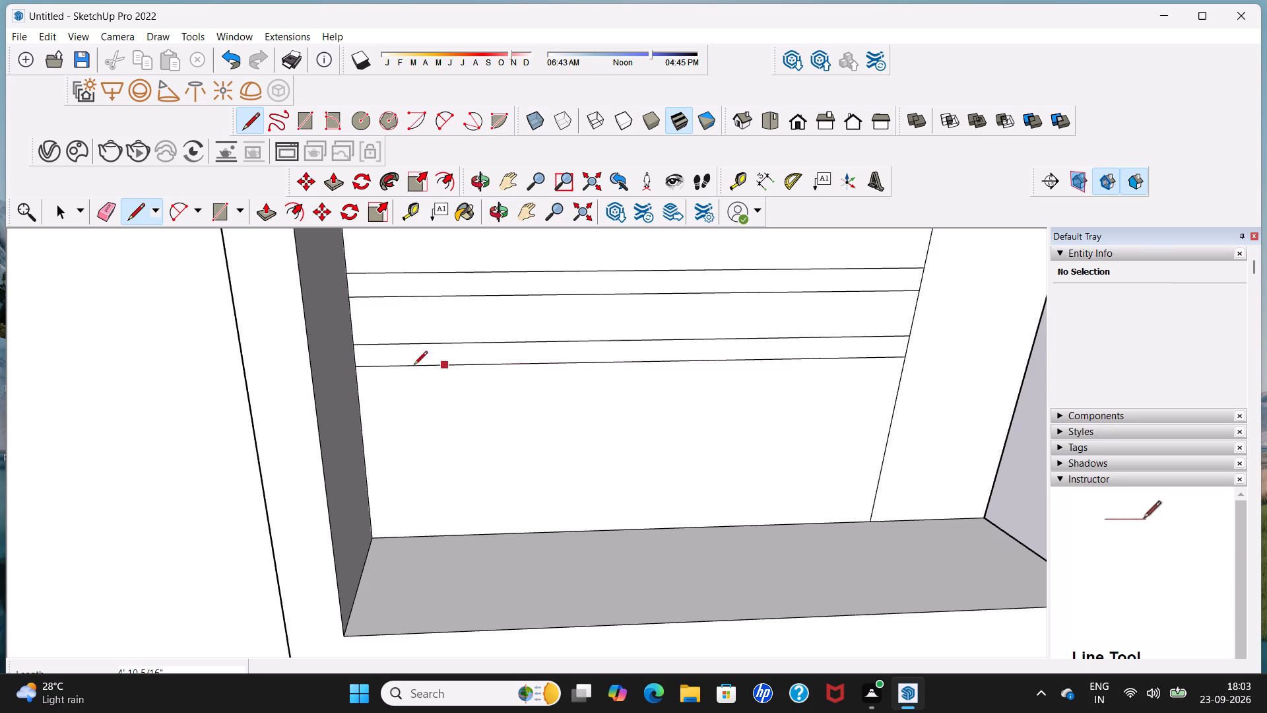
{"action": "left_click", "coordinate": [364, 418]}
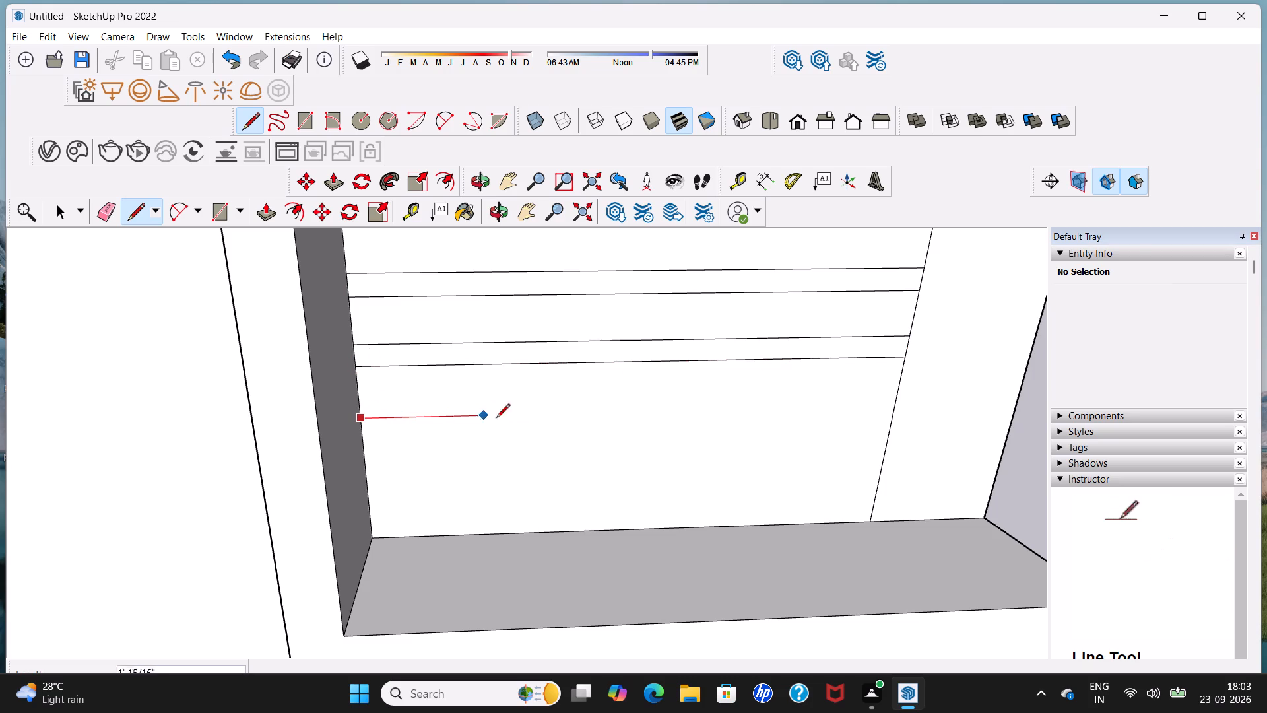
{"action": "left_click", "coordinate": [890, 406]}
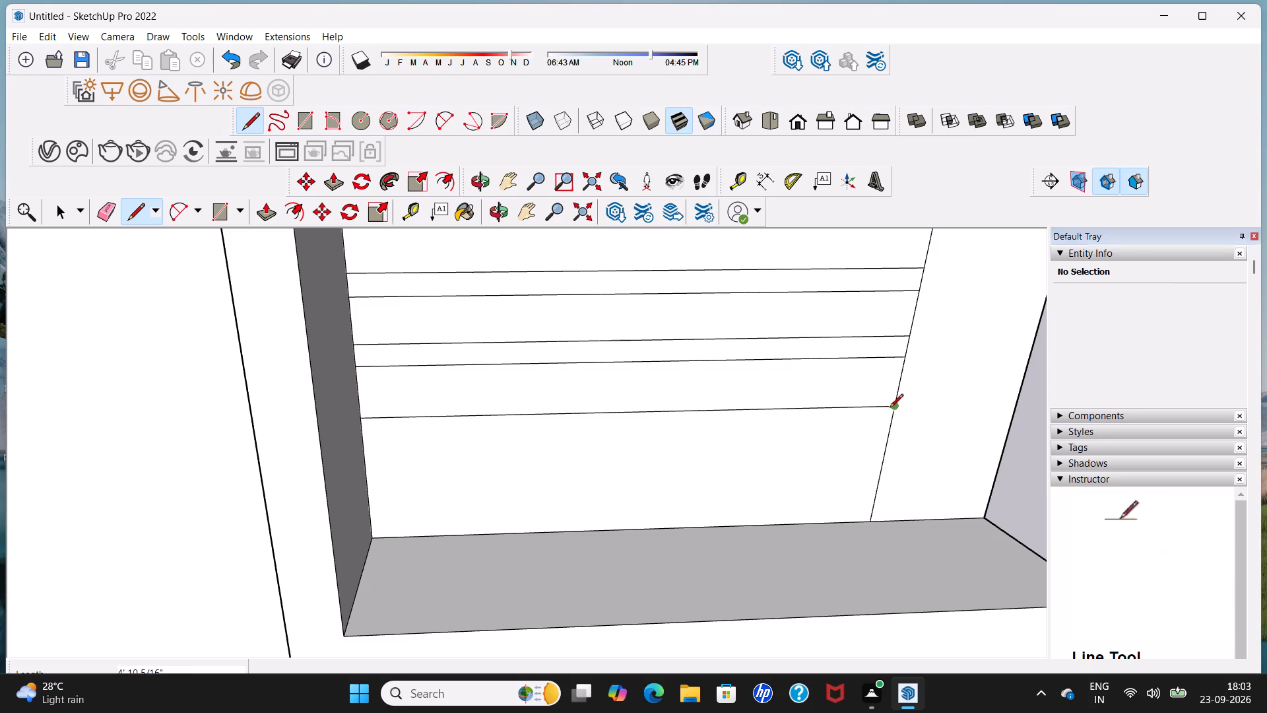
{"action": "left_click", "coordinate": [365, 438]}
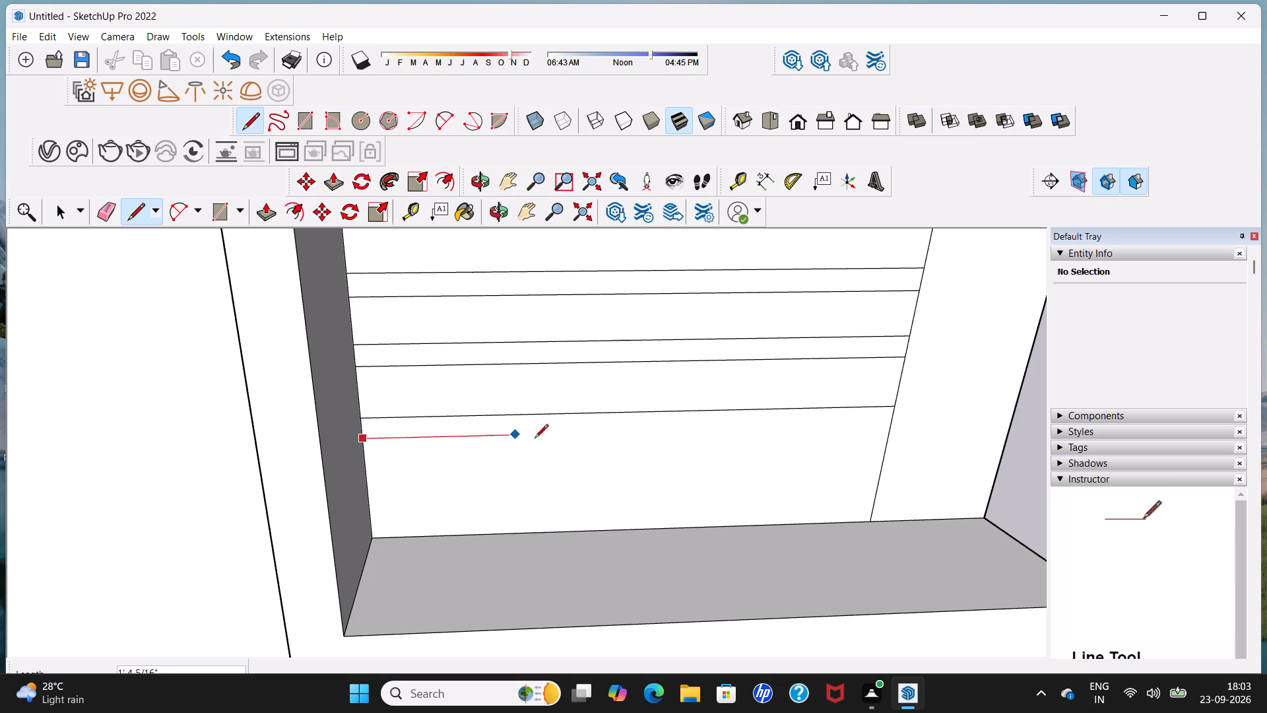
{"action": "left_click", "coordinate": [891, 430]}
Outline a fourth thin rail with two parallel lines about 4' 10 5/16" long near the bottom of the upper bay's front opening.
{"action": "middle_click_drag", "start_coordinate": [865, 447], "coordinate": [864, 390]}
{"action": "scroll", "coordinate": [812, 450], "scroll_direction": "up", "scroll_amount": 1}
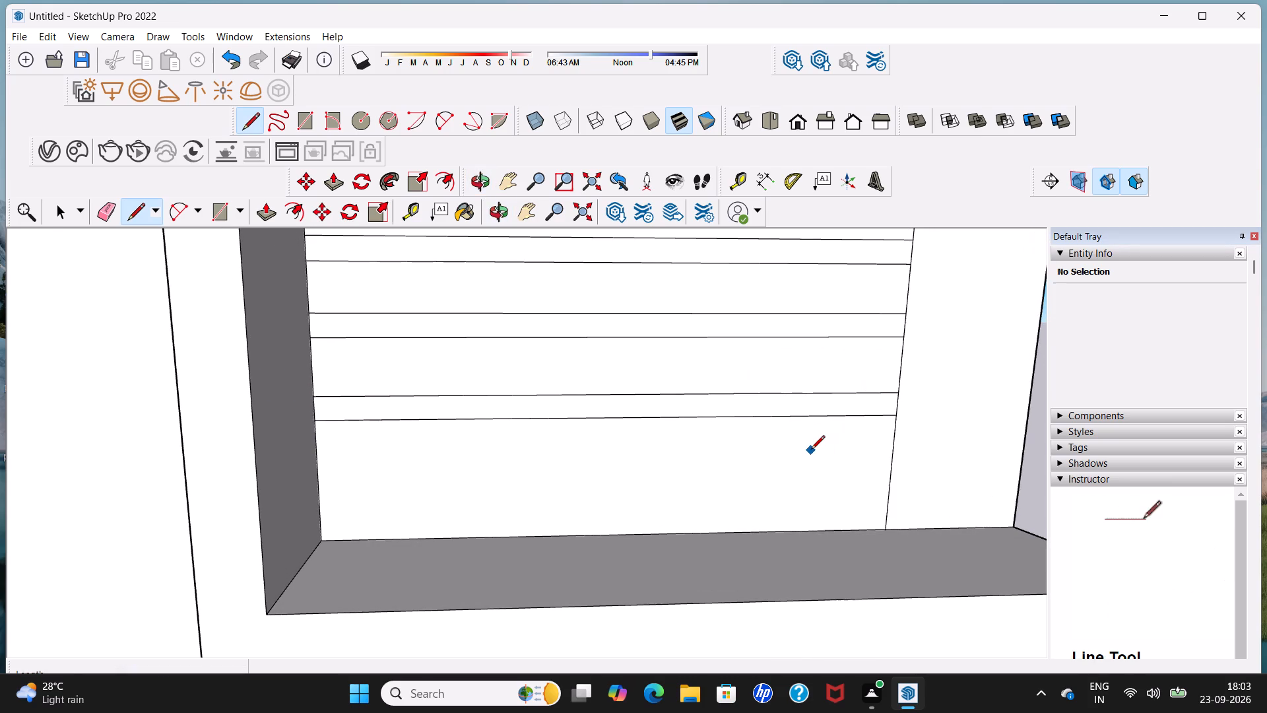
{"action": "scroll", "coordinate": [538, 466], "scroll_direction": "up", "scroll_amount": 2}
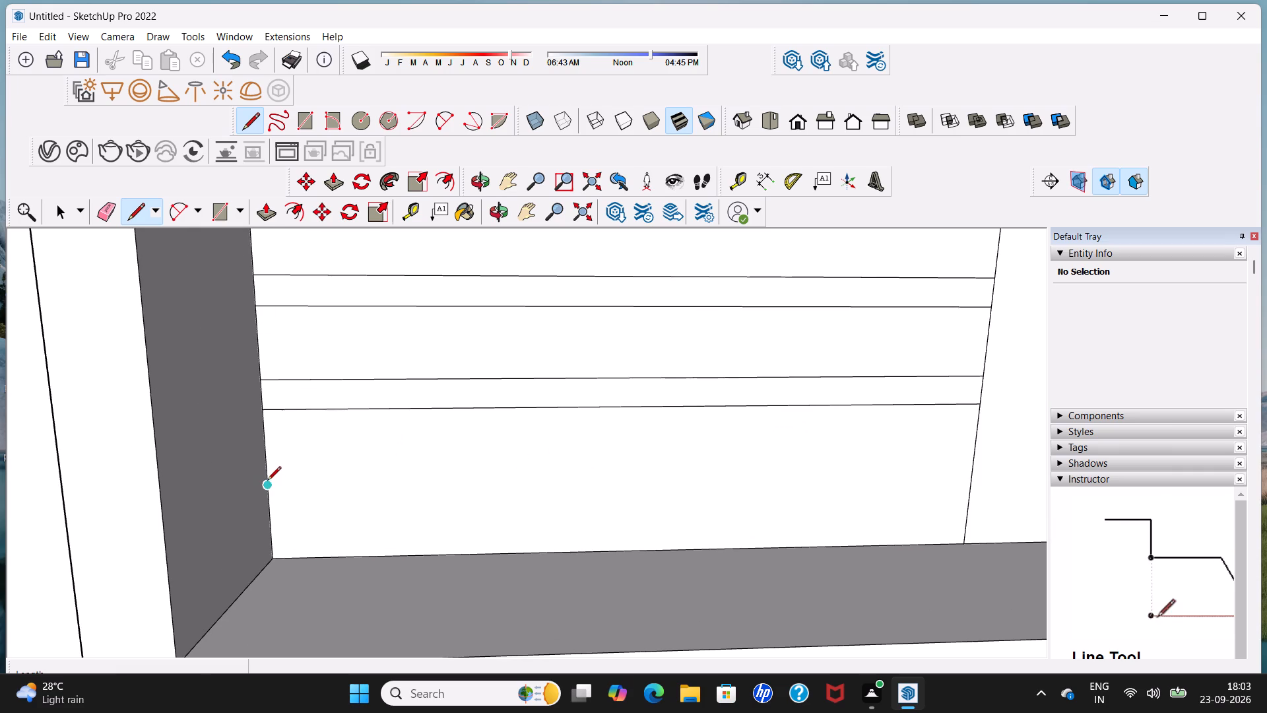
{"action": "left_click_drag", "start_coordinate": [267, 475], "coordinate": [280, 475]}
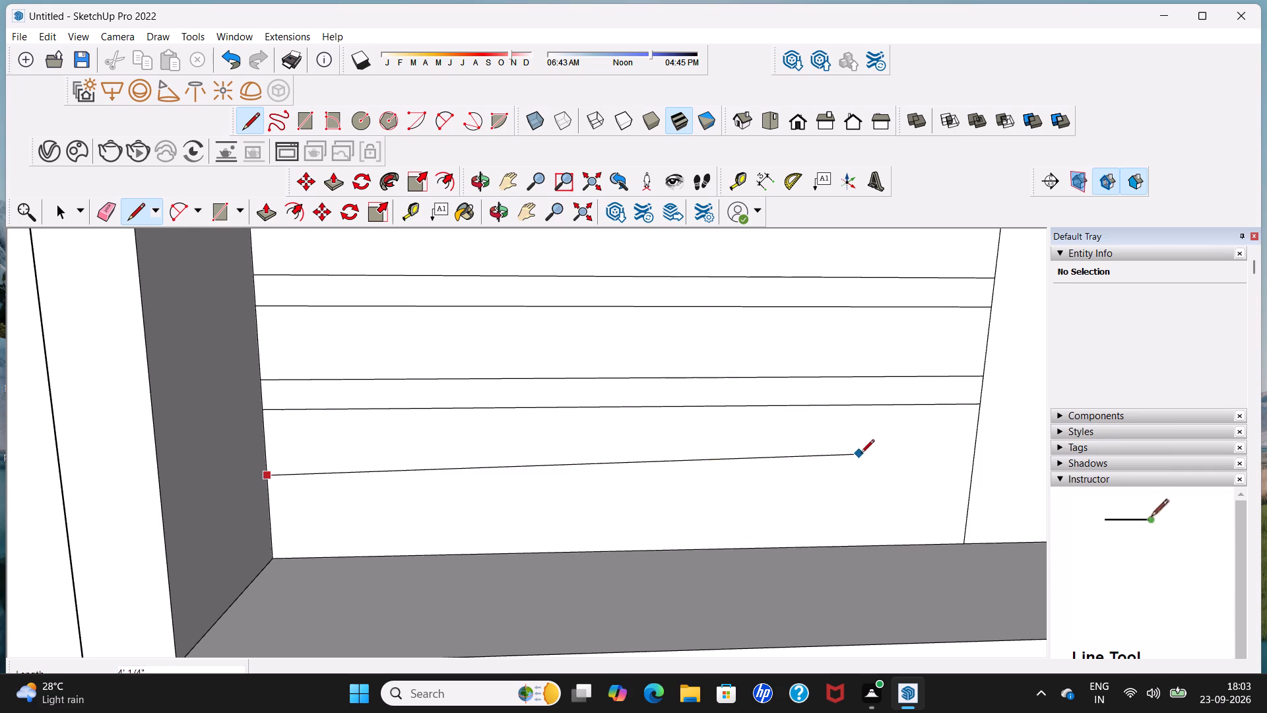
{"action": "left_click", "coordinate": [981, 461]}
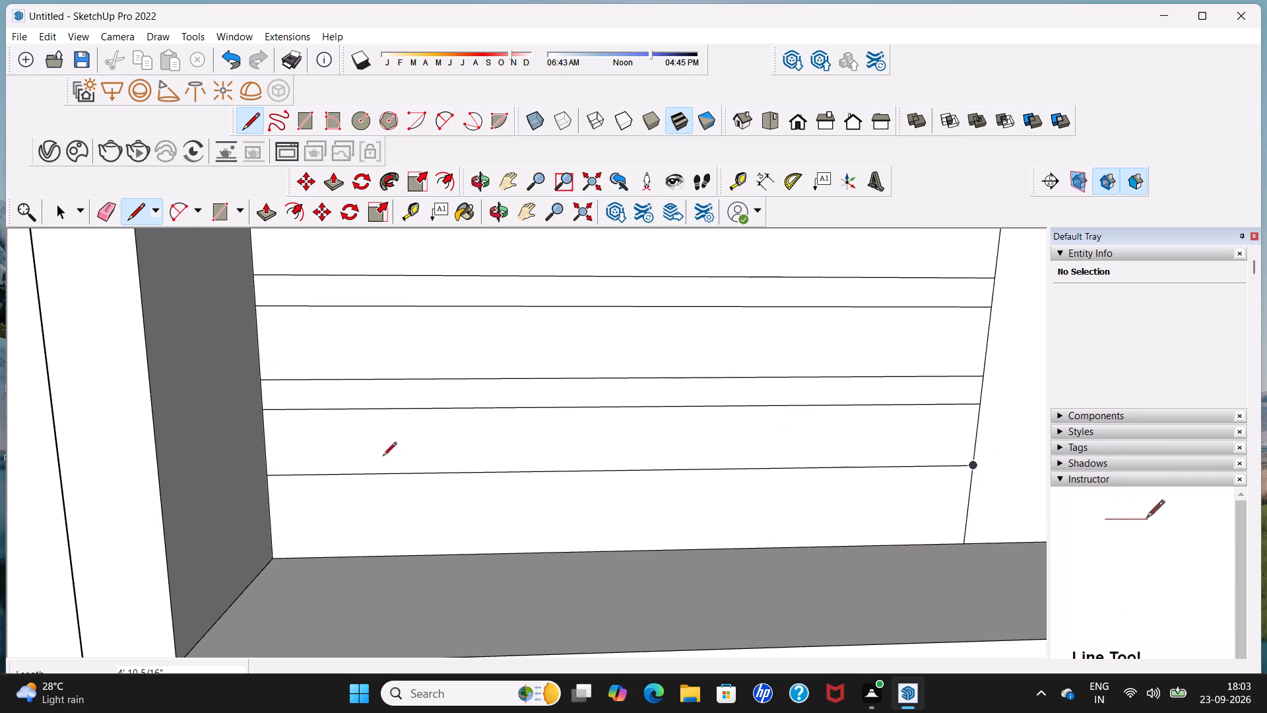
{"action": "scroll", "coordinate": [270, 487], "scroll_direction": "up", "scroll_amount": 3}
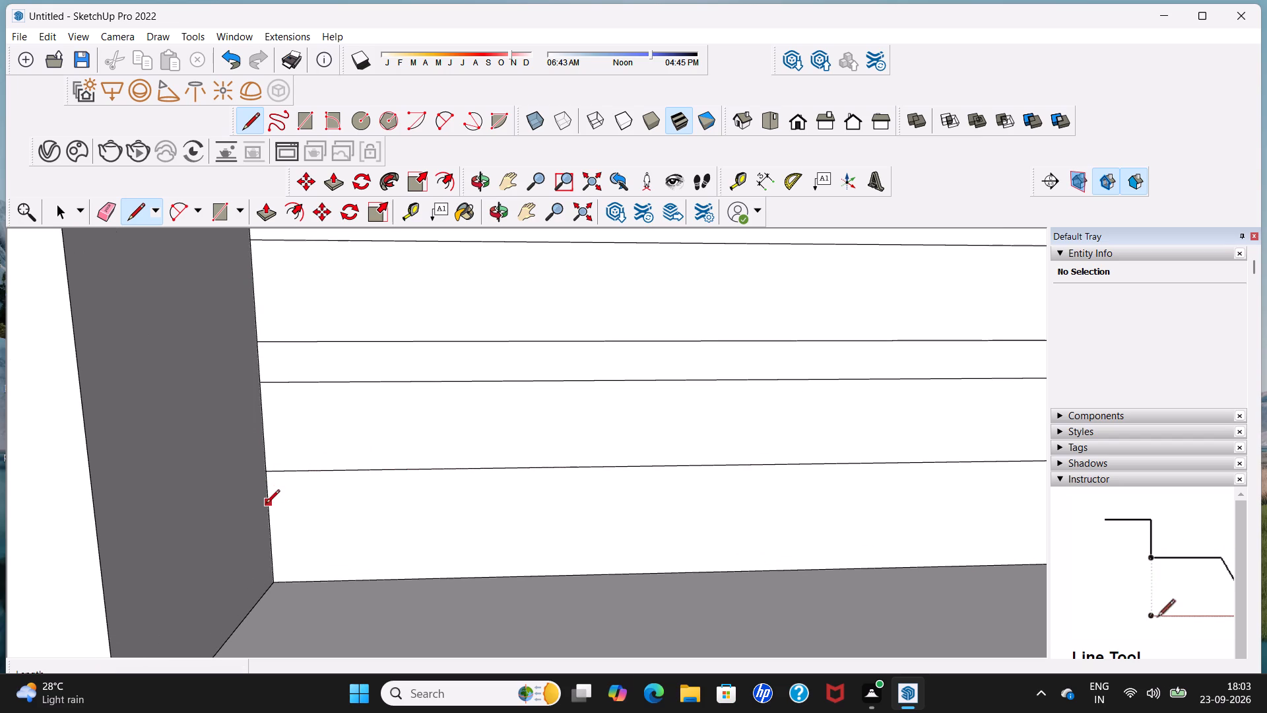
{"action": "left_click", "coordinate": [266, 504]}
{"action": "scroll", "coordinate": [478, 512], "scroll_direction": "down", "scroll_amount": 5}
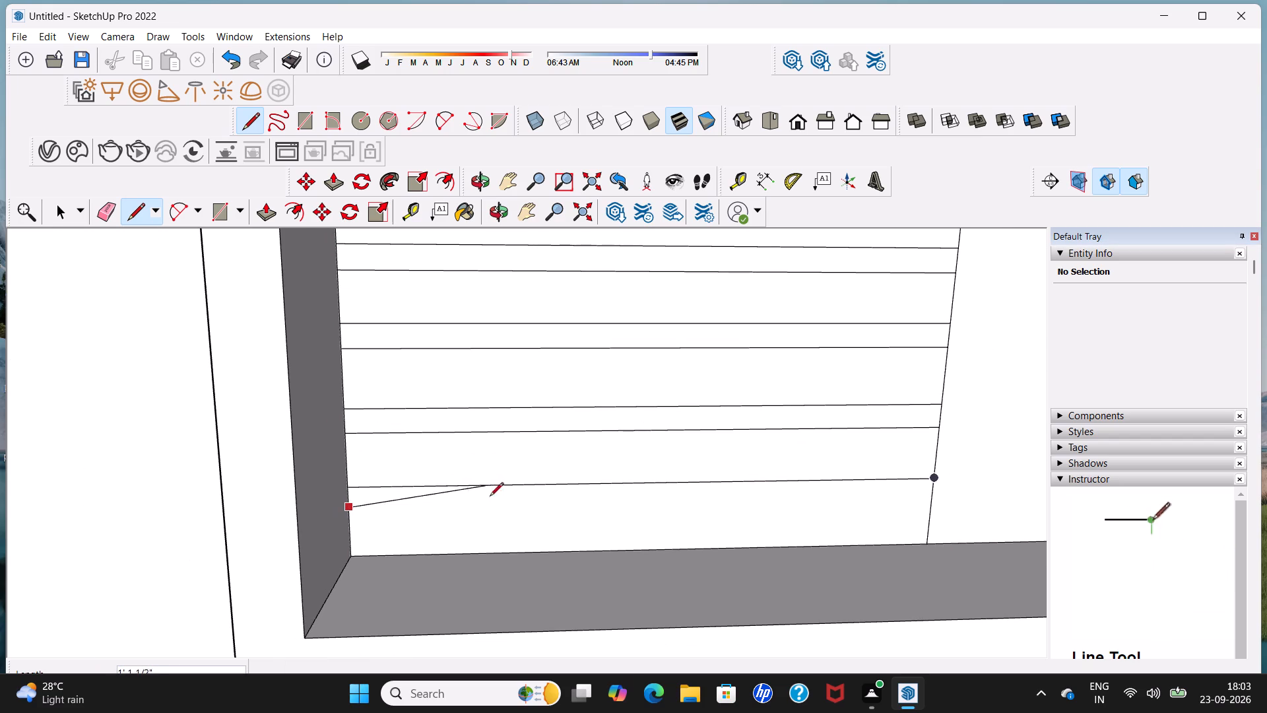
{"action": "left_click", "coordinate": [934, 498]}
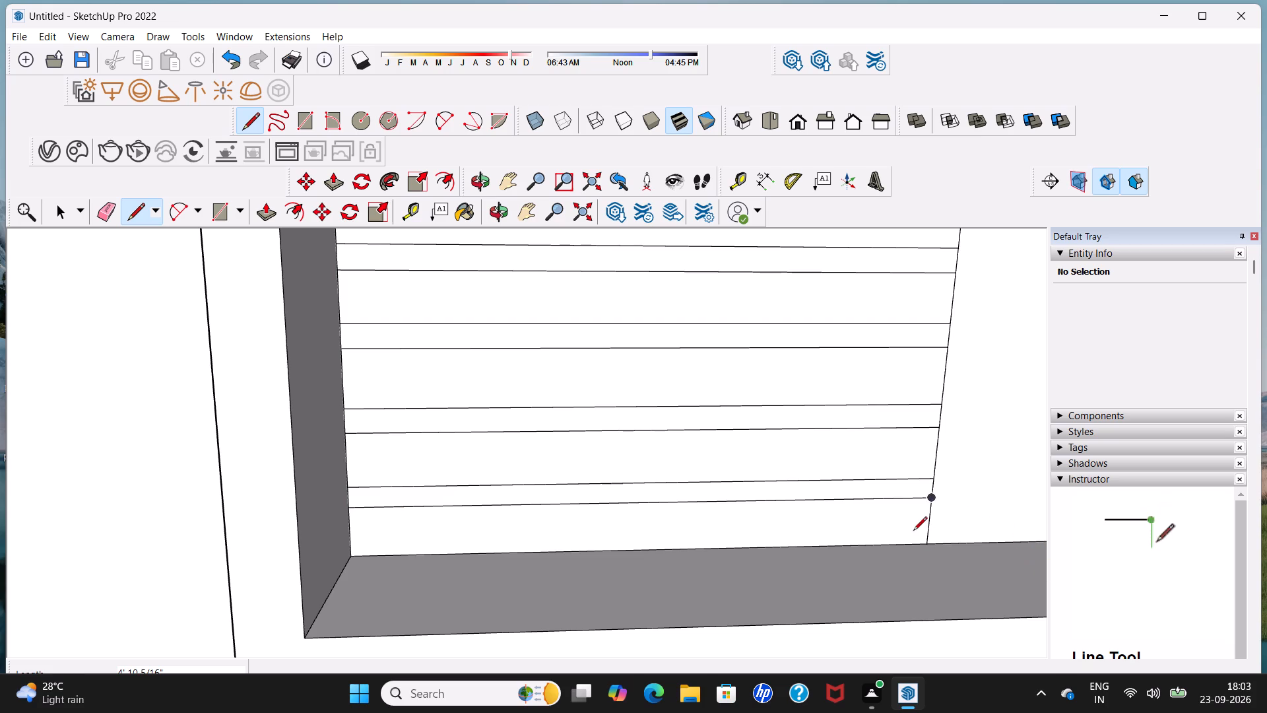
Delete the faces between, below and above the four rails in the upper bay's front opening, keeping only the rail strips.
{"action": "key", "text": "space"}
{"action": "scroll", "coordinate": [872, 487], "scroll_direction": "down", "scroll_amount": 6}
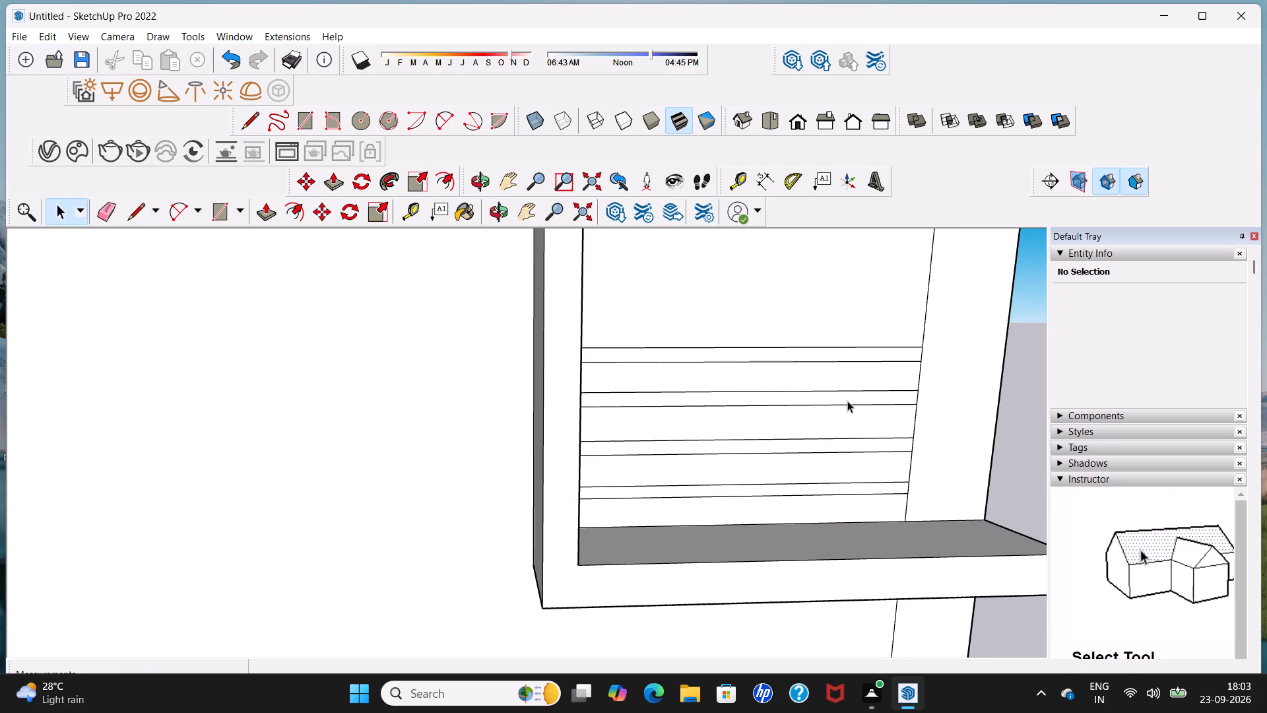
{"action": "left_click", "coordinate": [847, 380]}
{"action": "key", "text": "Delete"}
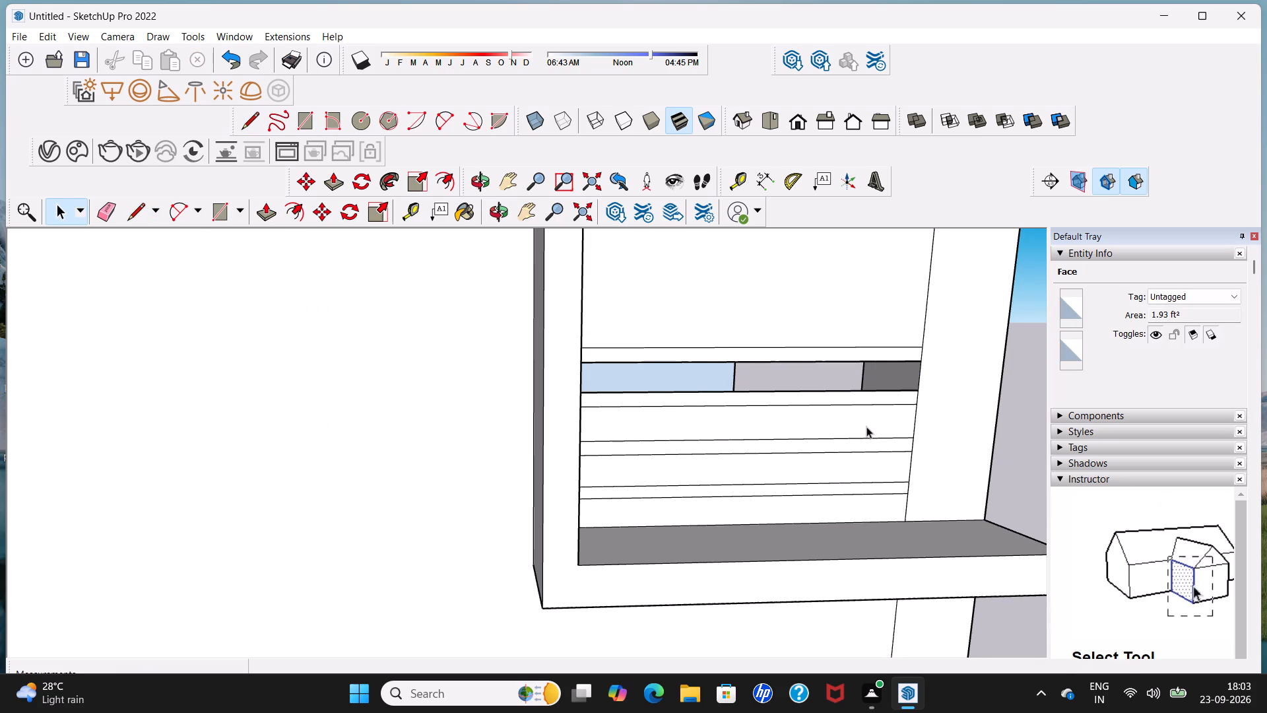
{"action": "left_click", "coordinate": [866, 426]}
{"action": "key", "text": "Delete"}
{"action": "left_click", "coordinate": [857, 464]}
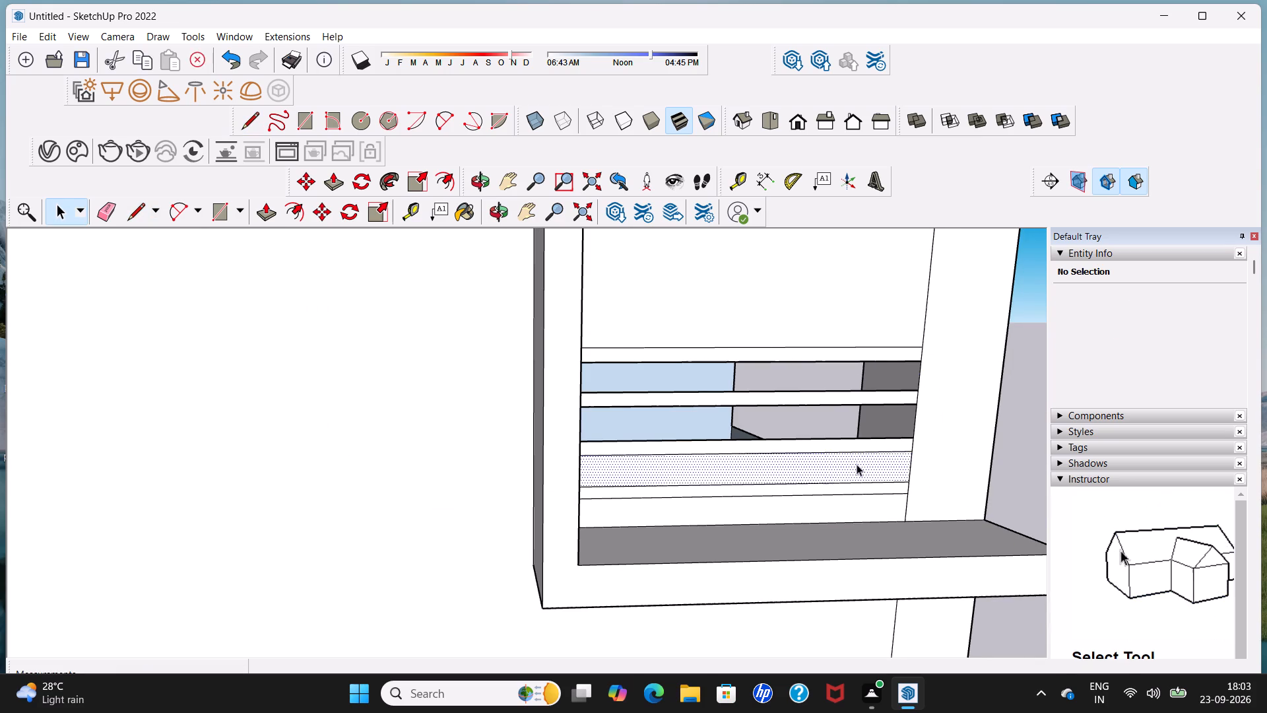
{"action": "key", "text": "Delete"}
{"action": "left_click", "coordinate": [857, 504]}
{"action": "key", "text": "Delete"}
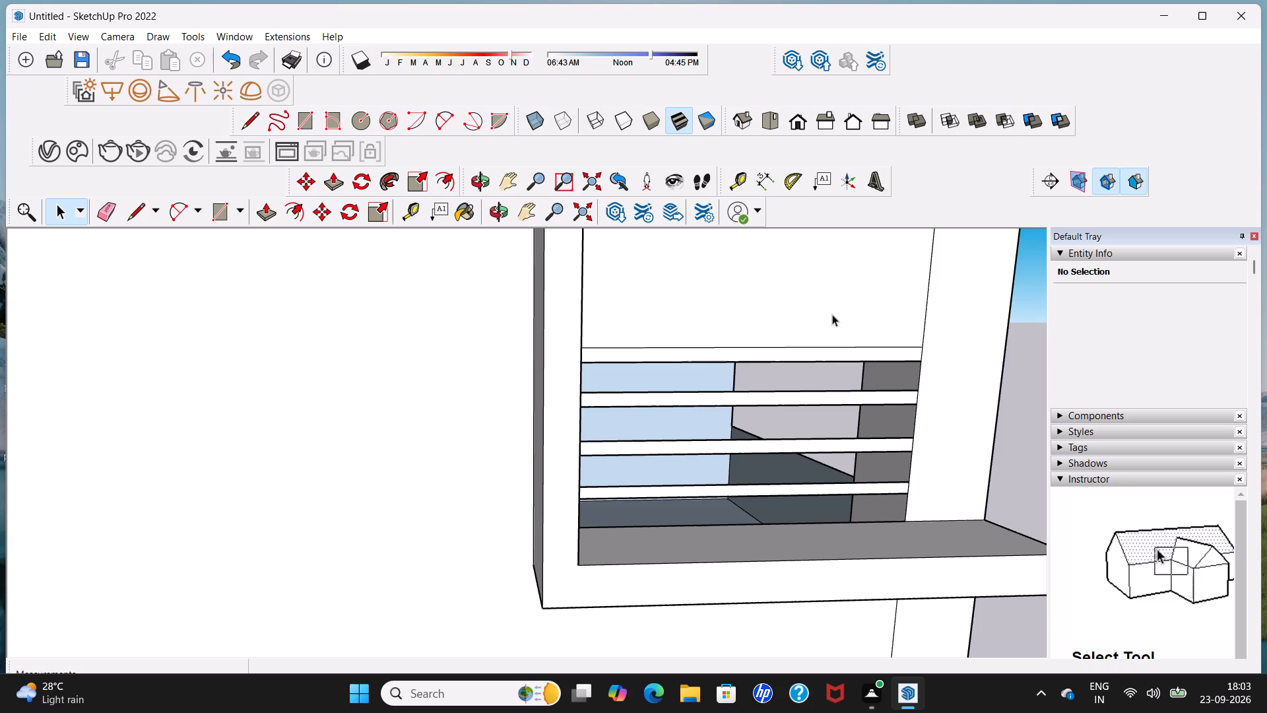
{"action": "left_click", "coordinate": [831, 314]}
{"action": "key", "text": "Delete"}
Draw a horizontal line across the corner column's inner face from the front top rail's upper edge to the column's side-opening edge.
{"action": "scroll", "coordinate": [866, 342], "scroll_direction": "down", "scroll_amount": 11}
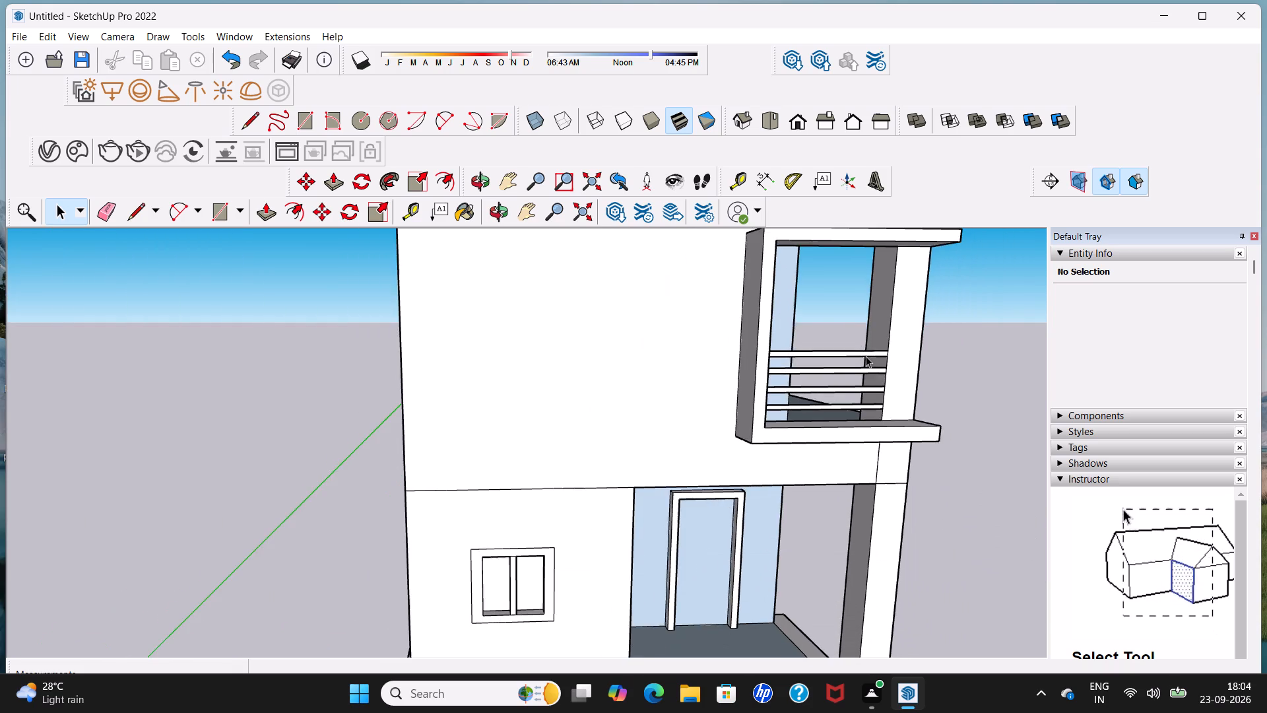
{"action": "scroll", "coordinate": [874, 363], "scroll_direction": "down", "scroll_amount": 1}
{"action": "middle_click_drag", "start_coordinate": [909, 368], "coordinate": [626, 359]}
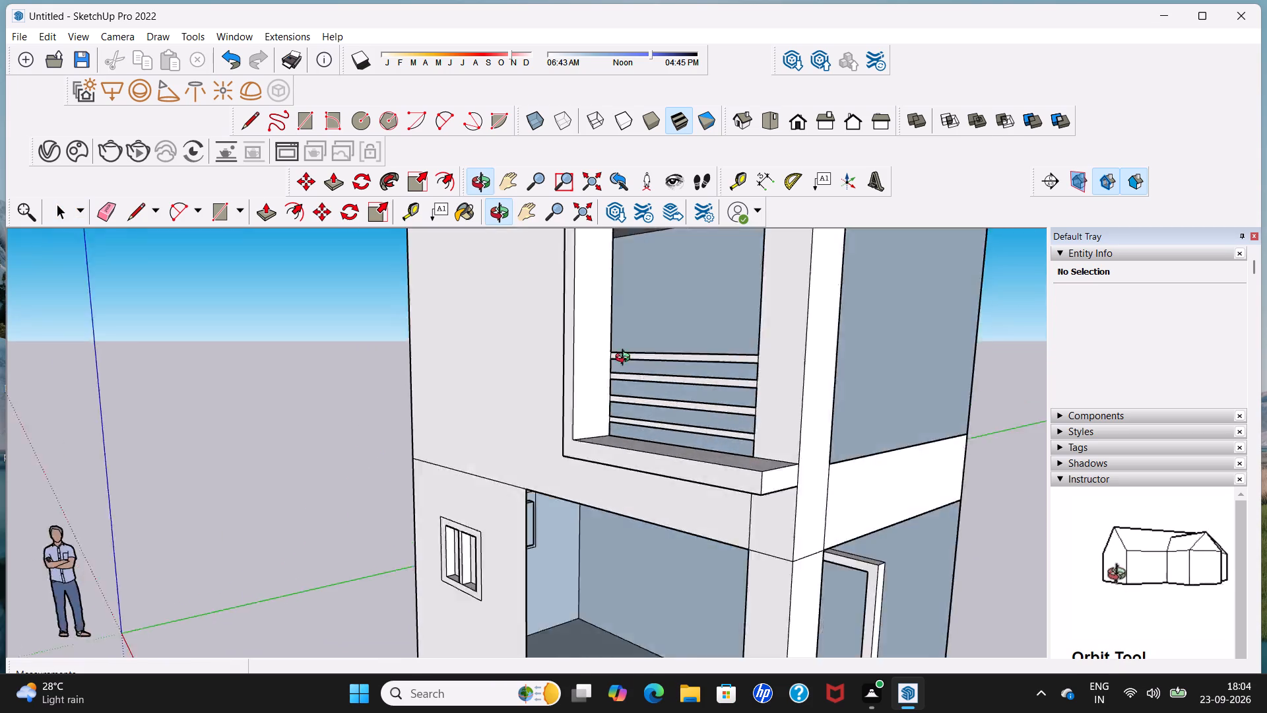
{"action": "middle_click_drag", "start_coordinate": [626, 359], "coordinate": [550, 347]}
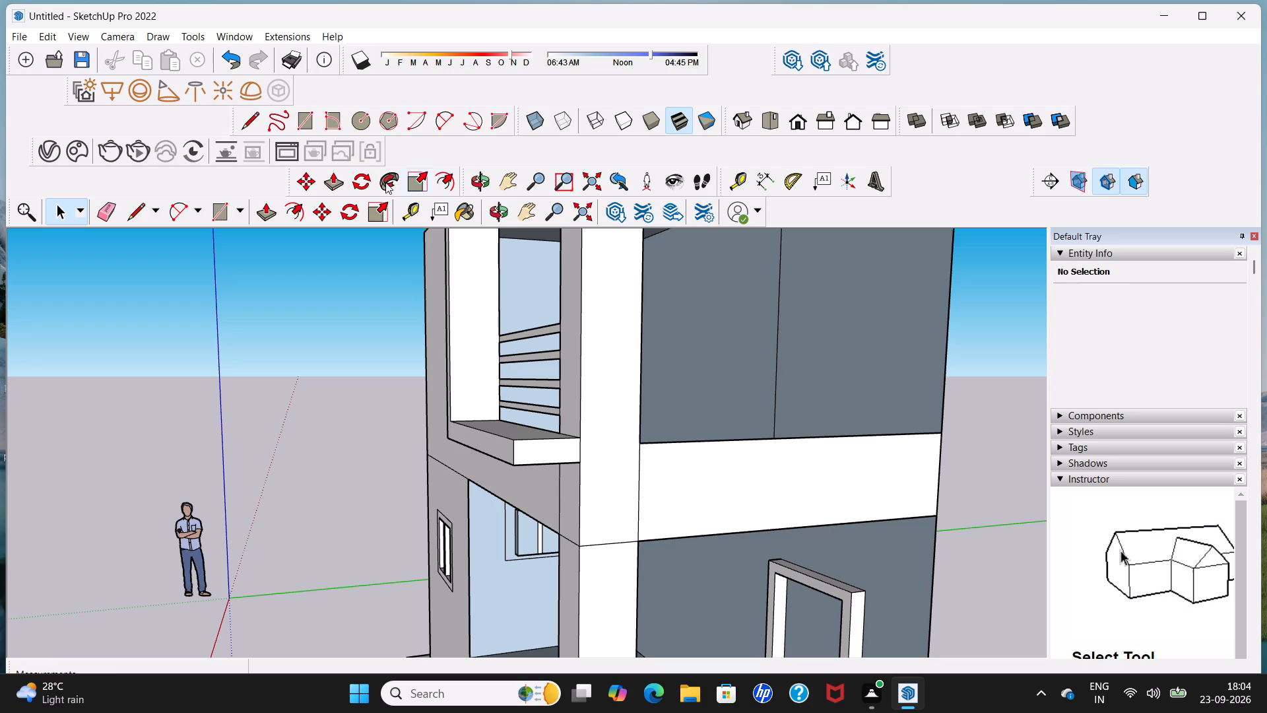
{"action": "left_click", "coordinate": [253, 115]}
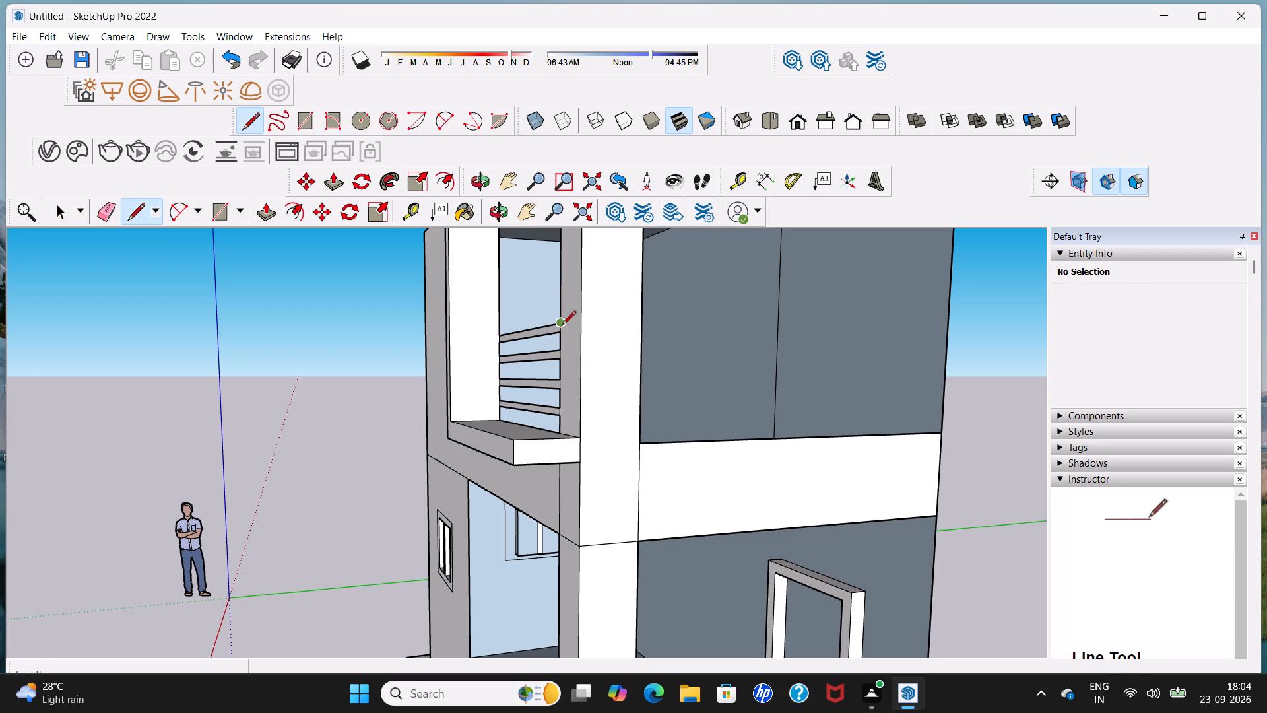
{"action": "middle_click_drag", "start_coordinate": [647, 323], "coordinate": [535, 331]}
{"action": "scroll", "coordinate": [488, 332], "scroll_direction": "up", "scroll_amount": 2}
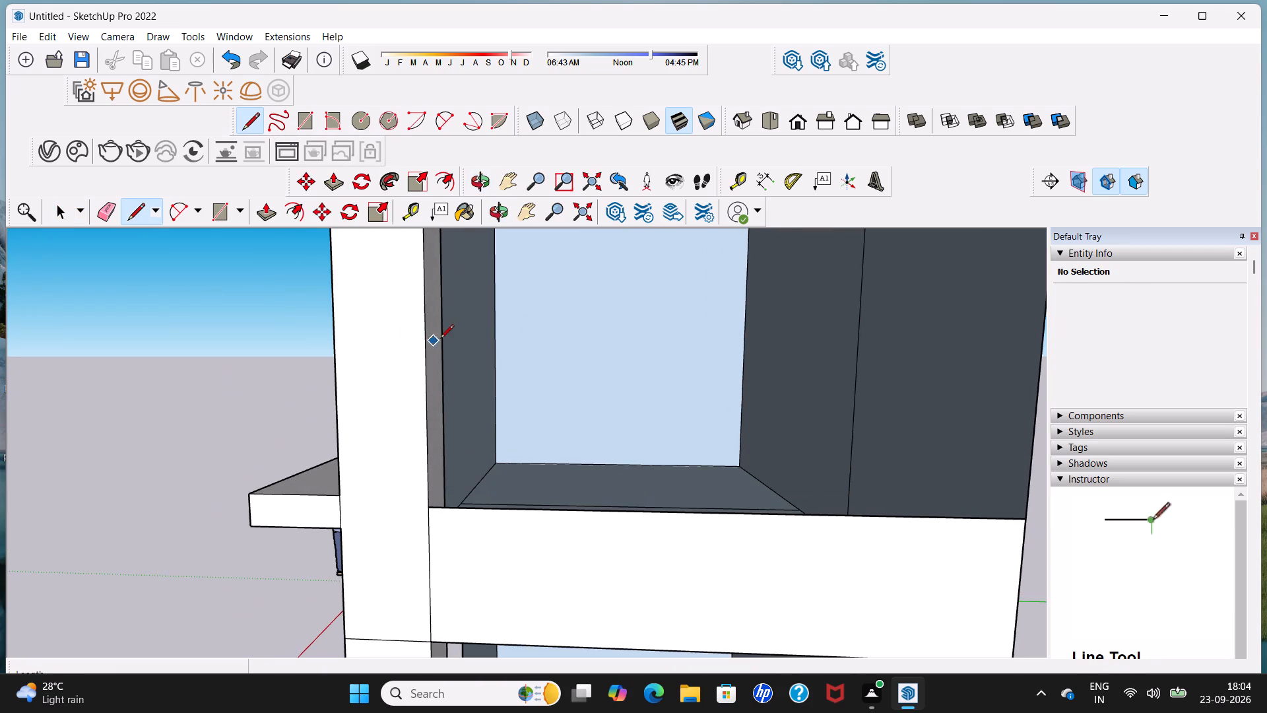
{"action": "middle_click_drag", "start_coordinate": [484, 343], "coordinate": [494, 335]}
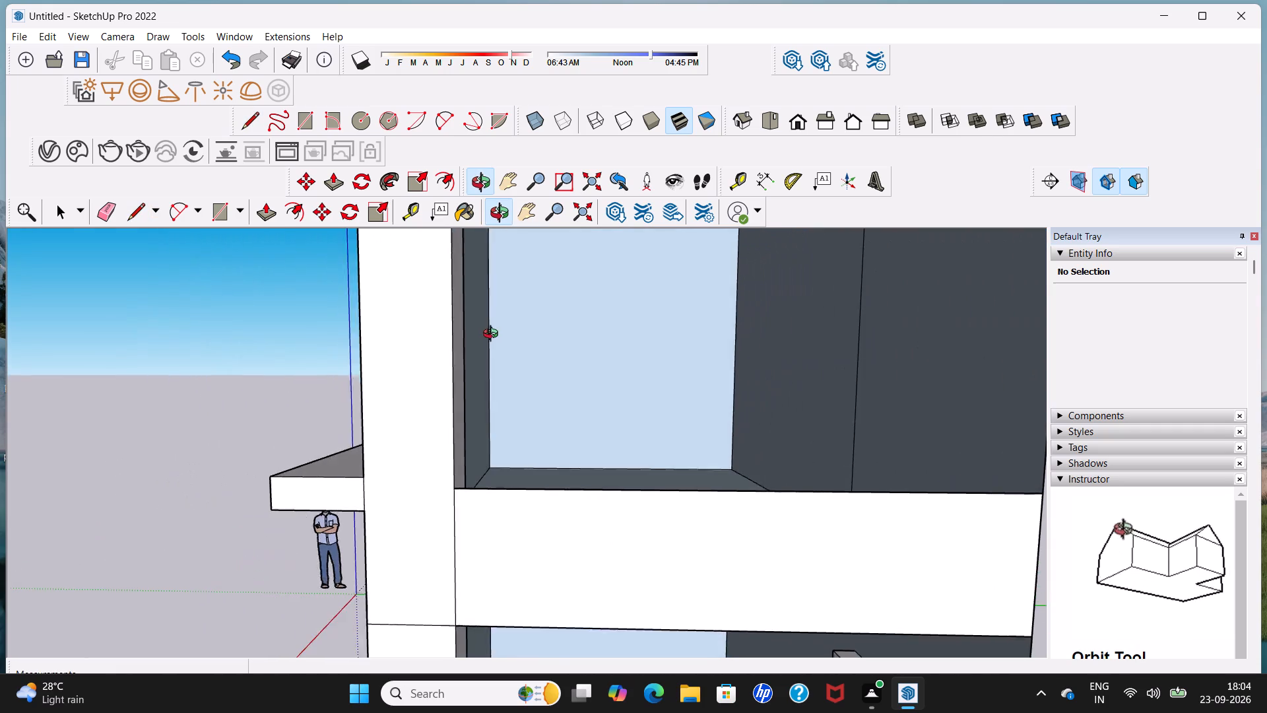
{"action": "middle_click_drag", "start_coordinate": [494, 335], "coordinate": [471, 345]}
{"action": "scroll", "coordinate": [426, 346], "scroll_direction": "up", "scroll_amount": 1}
{"action": "middle_click_drag", "start_coordinate": [419, 373], "coordinate": [314, 370]}
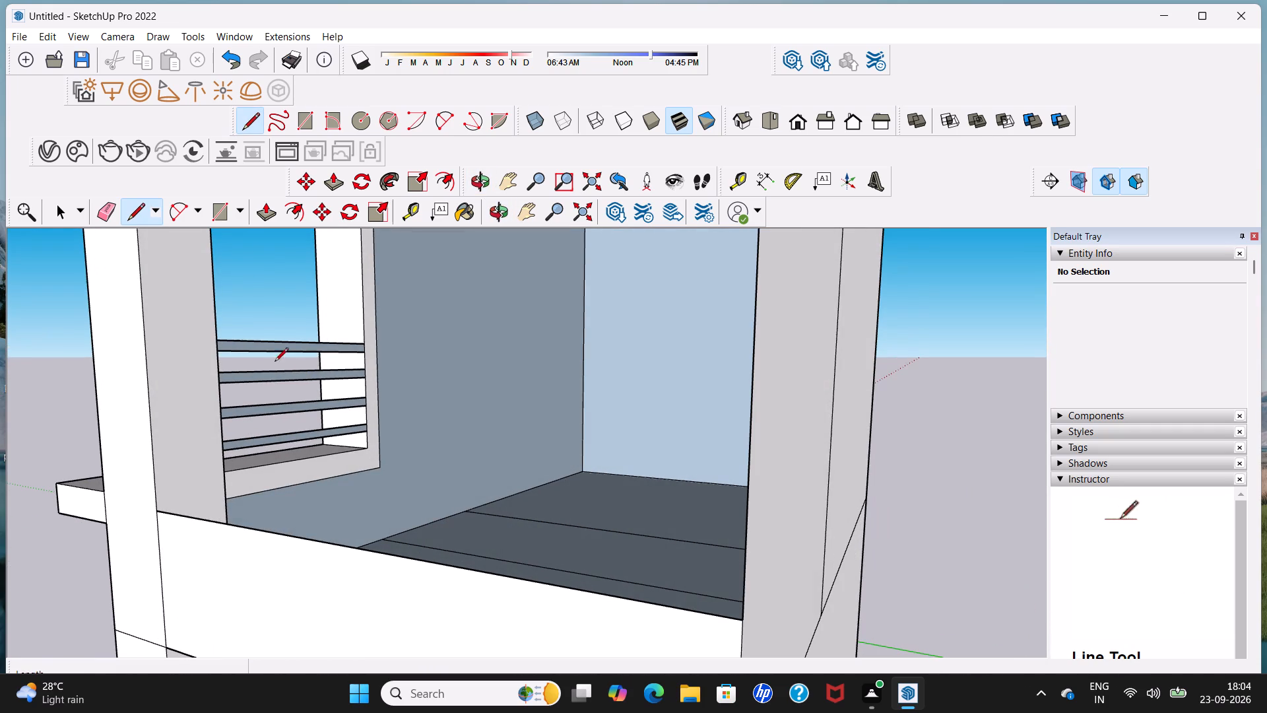
{"action": "left_click", "coordinate": [216, 340]}
{"action": "left_click", "coordinate": [148, 343]}
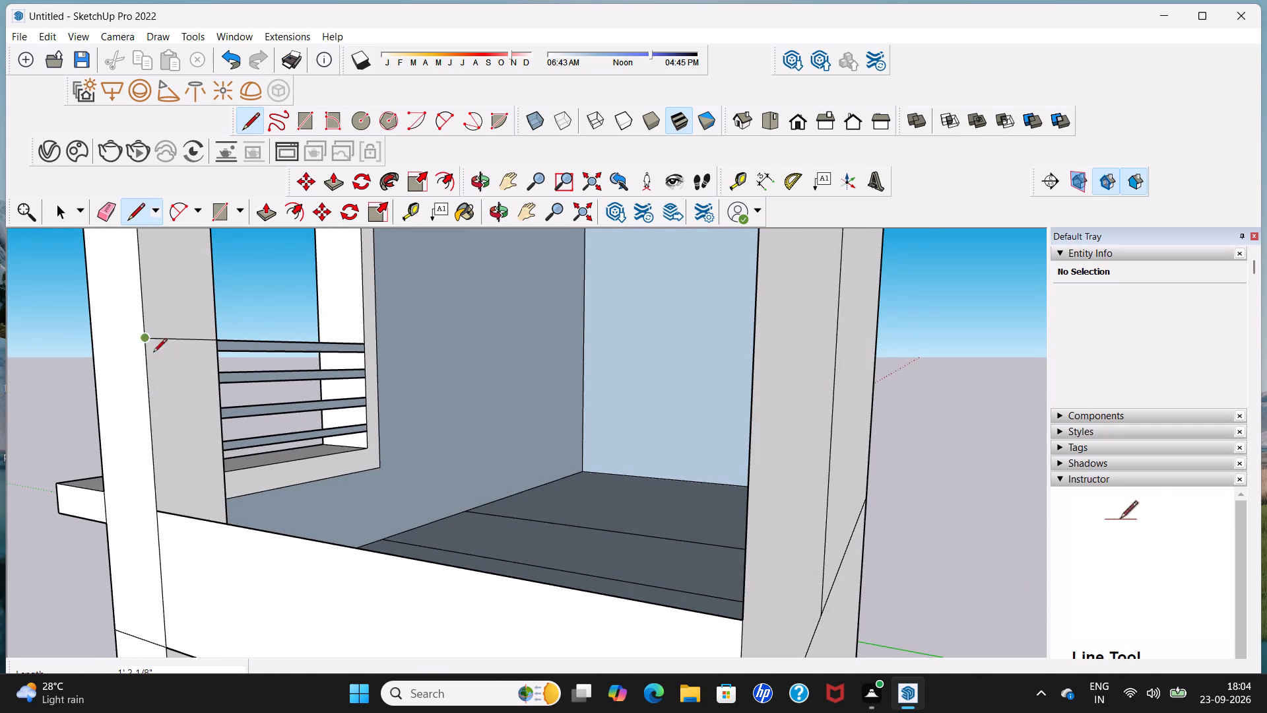
Outline a top rail across the upper bay's side opening with two parallel lines about 8' 7 5/16" long, starting at the column's transferred rail height.
{"action": "middle_click_drag", "start_coordinate": [154, 458], "coordinate": [345, 435]}
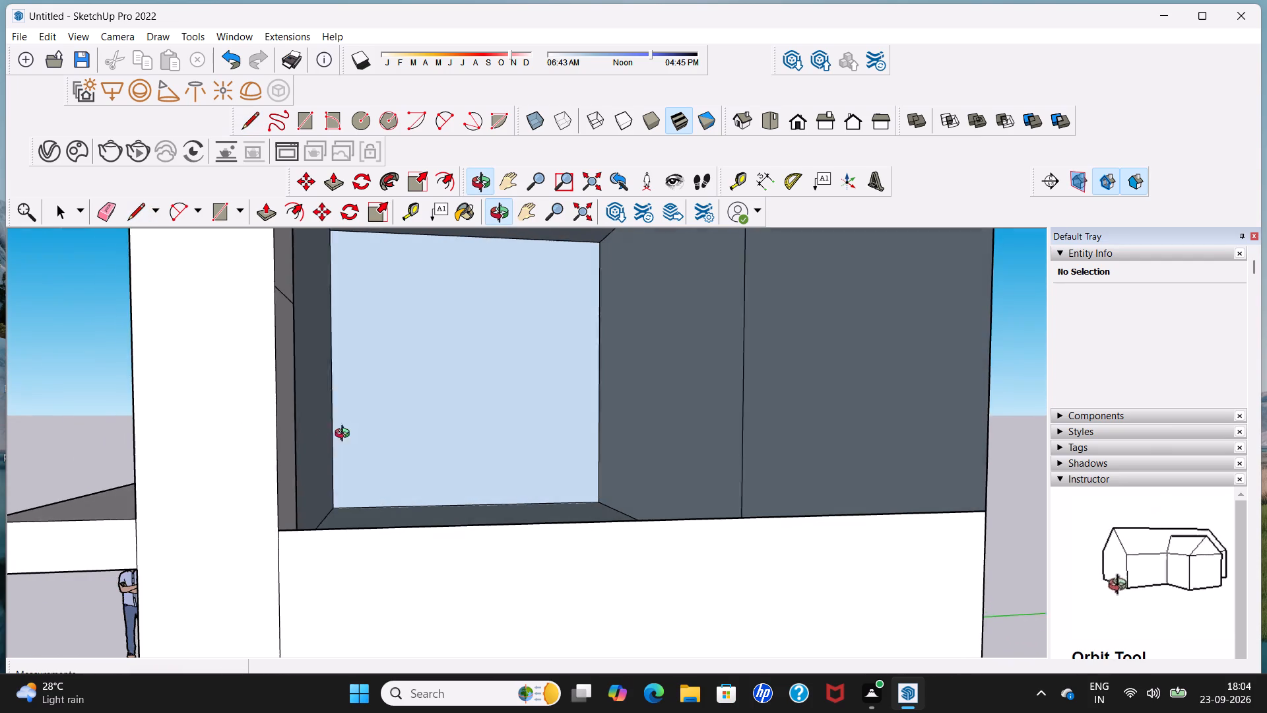
{"action": "middle_click_drag", "start_coordinate": [345, 435], "coordinate": [346, 435]}
{"action": "left_click", "coordinate": [277, 289]}
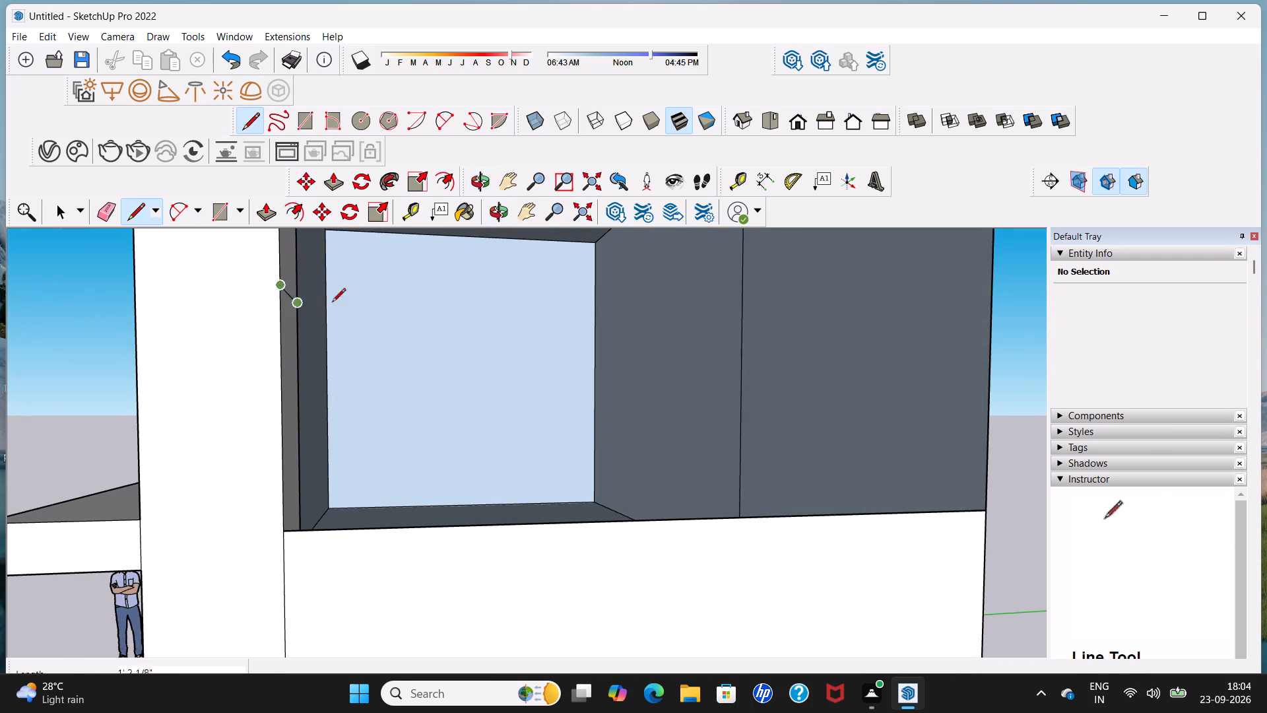
{"action": "left_click", "coordinate": [989, 300]}
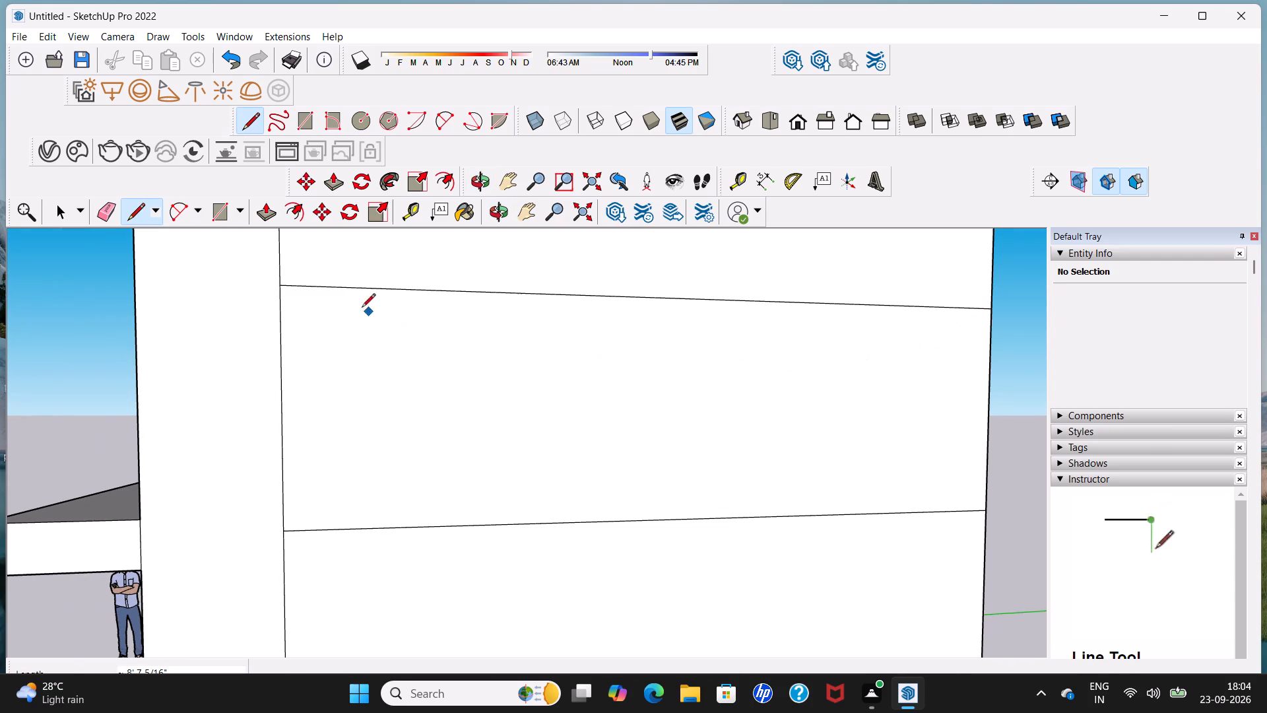
{"action": "left_click", "coordinate": [279, 305]}
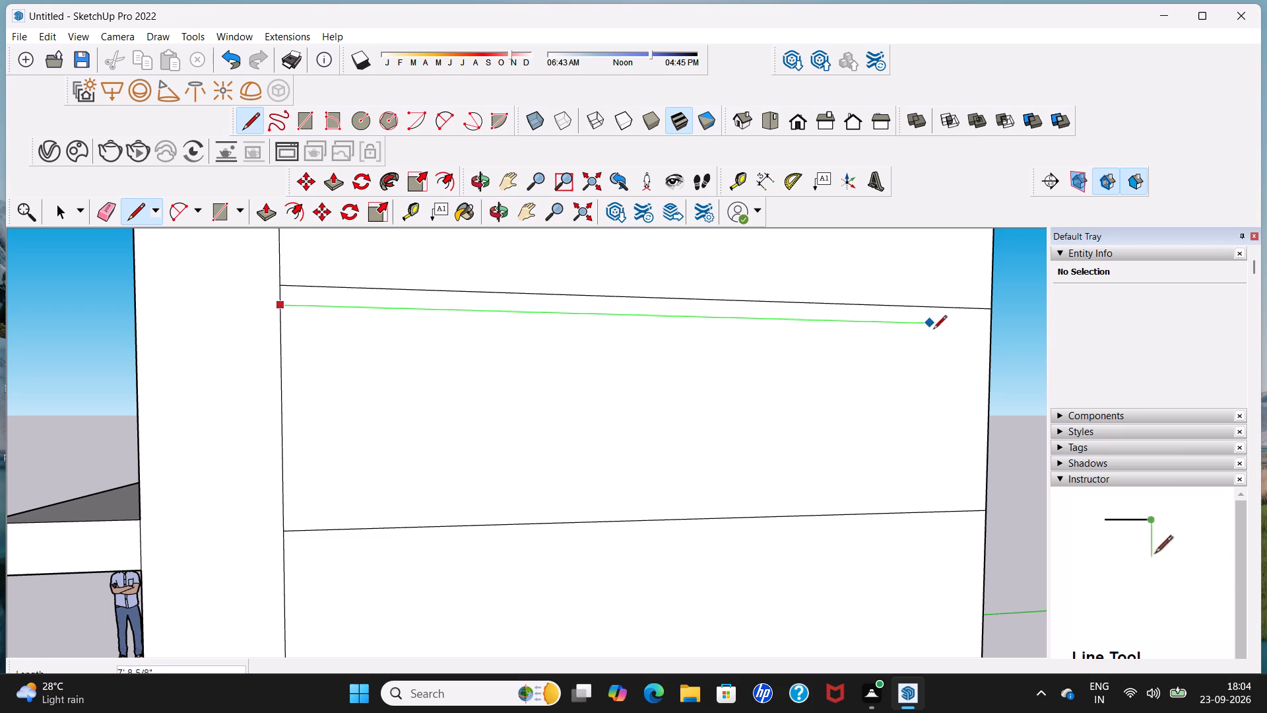
{"action": "left_click", "coordinate": [989, 330]}
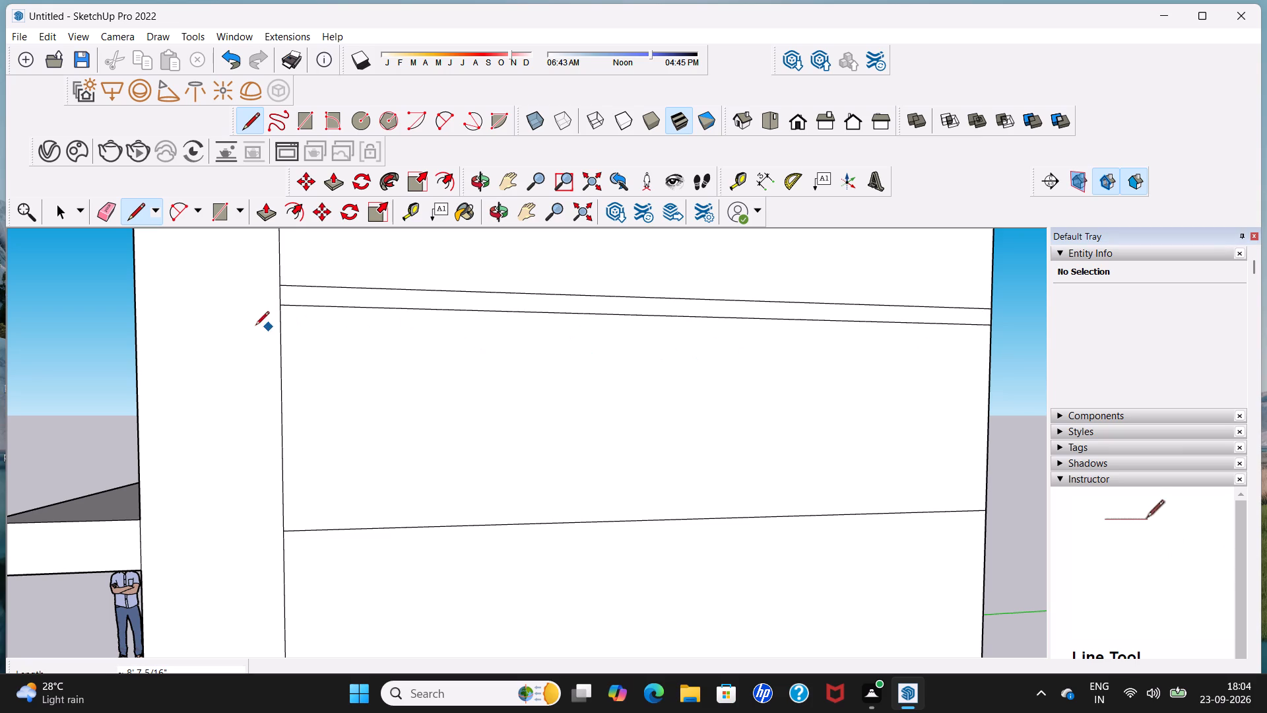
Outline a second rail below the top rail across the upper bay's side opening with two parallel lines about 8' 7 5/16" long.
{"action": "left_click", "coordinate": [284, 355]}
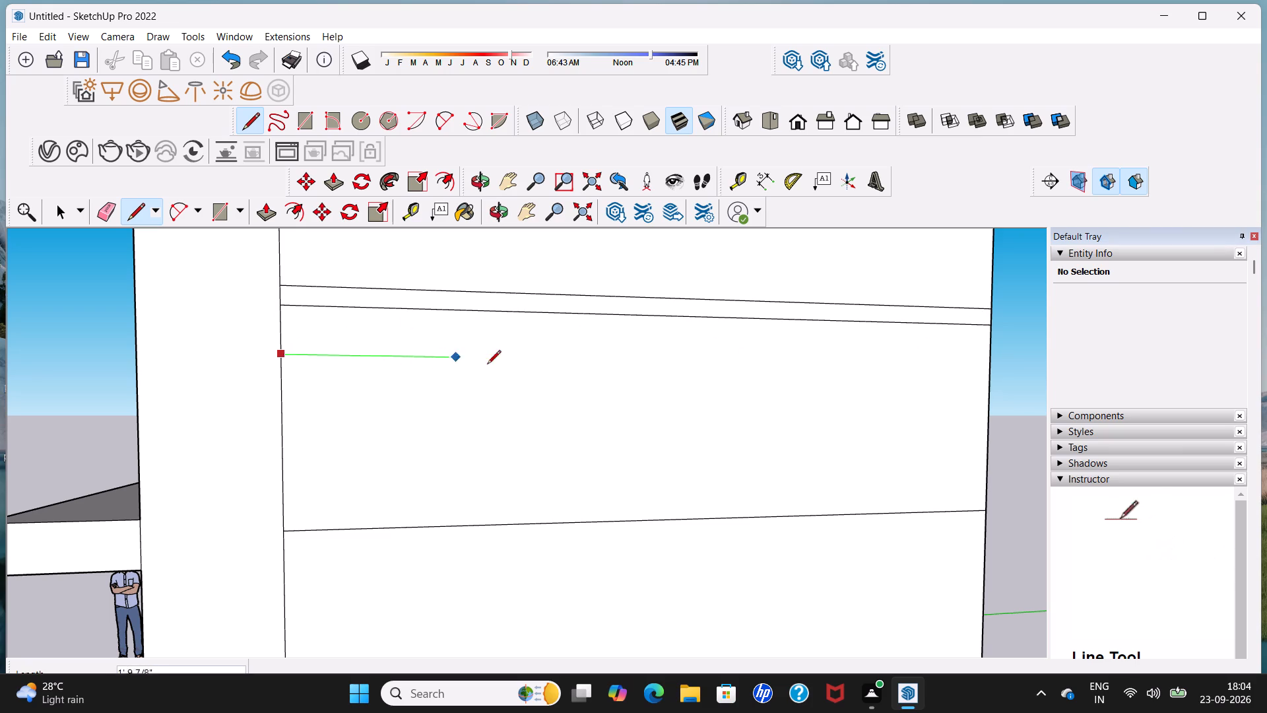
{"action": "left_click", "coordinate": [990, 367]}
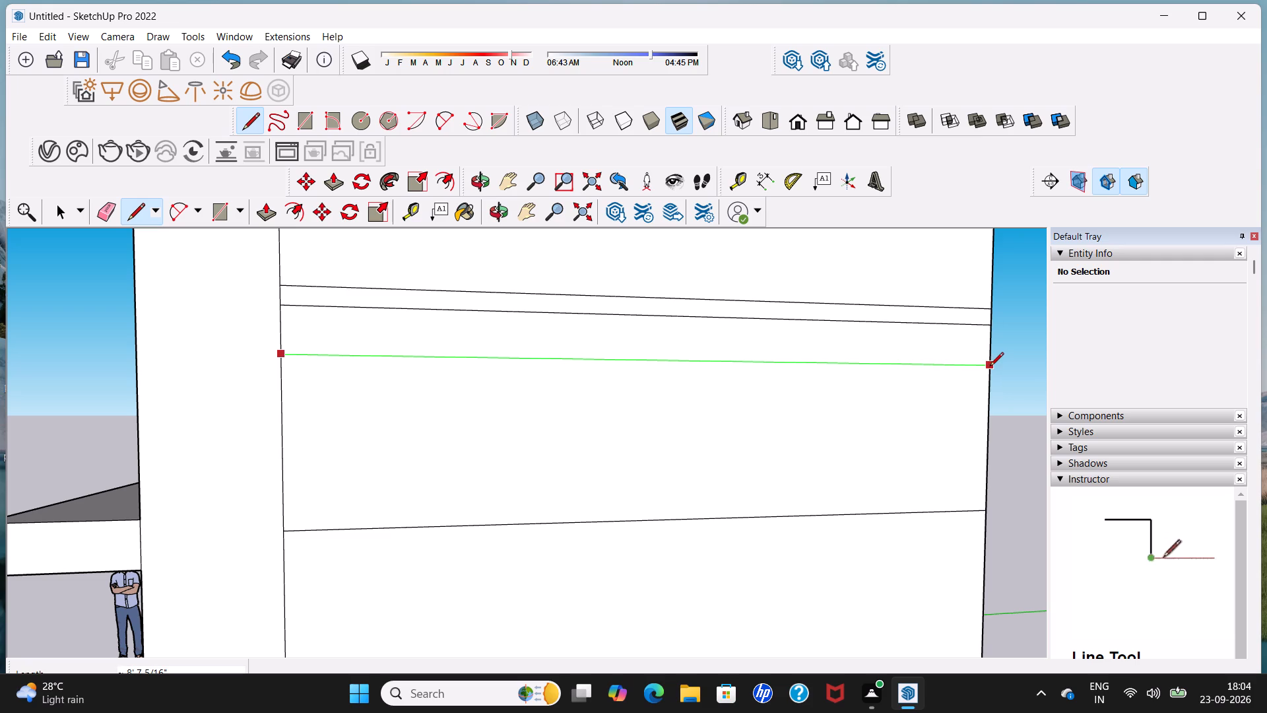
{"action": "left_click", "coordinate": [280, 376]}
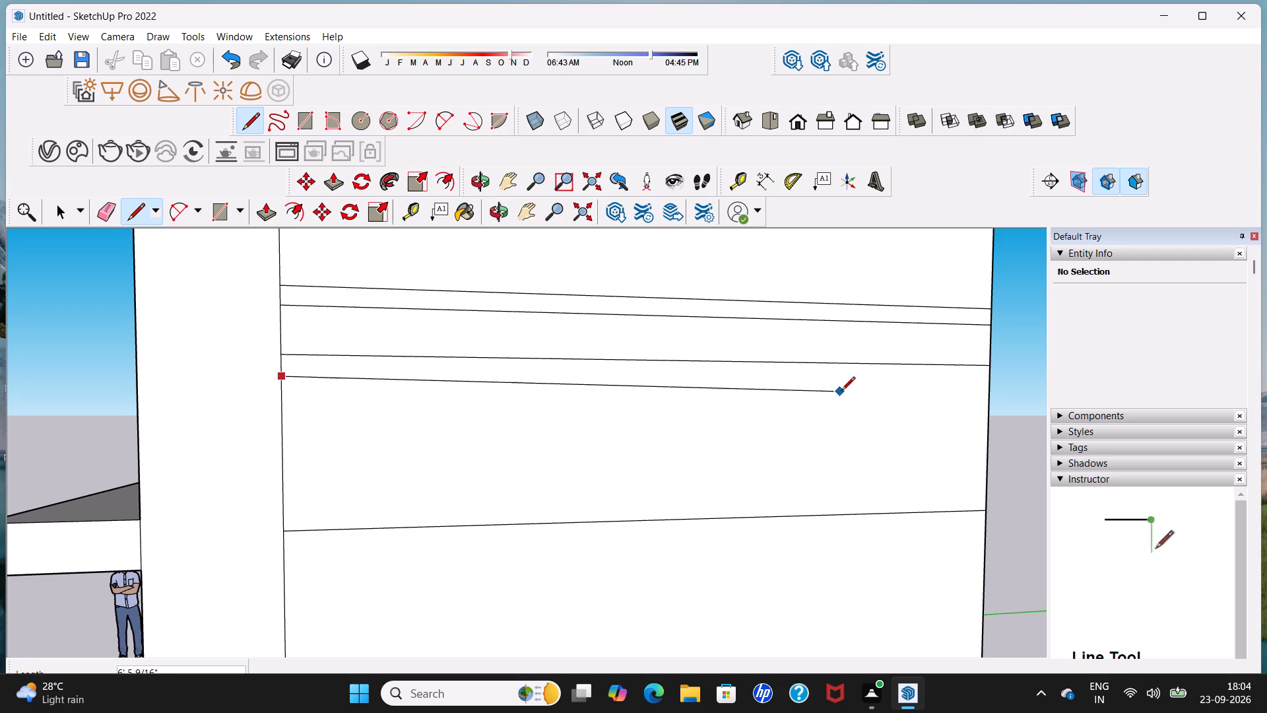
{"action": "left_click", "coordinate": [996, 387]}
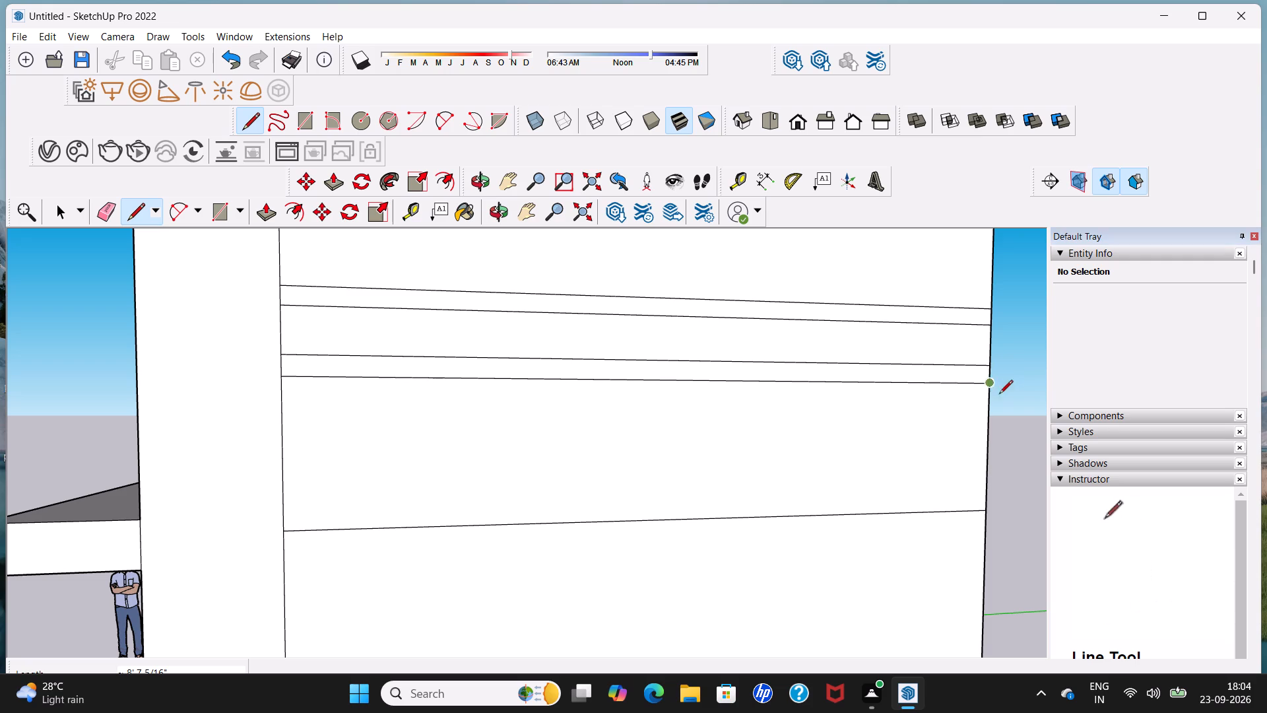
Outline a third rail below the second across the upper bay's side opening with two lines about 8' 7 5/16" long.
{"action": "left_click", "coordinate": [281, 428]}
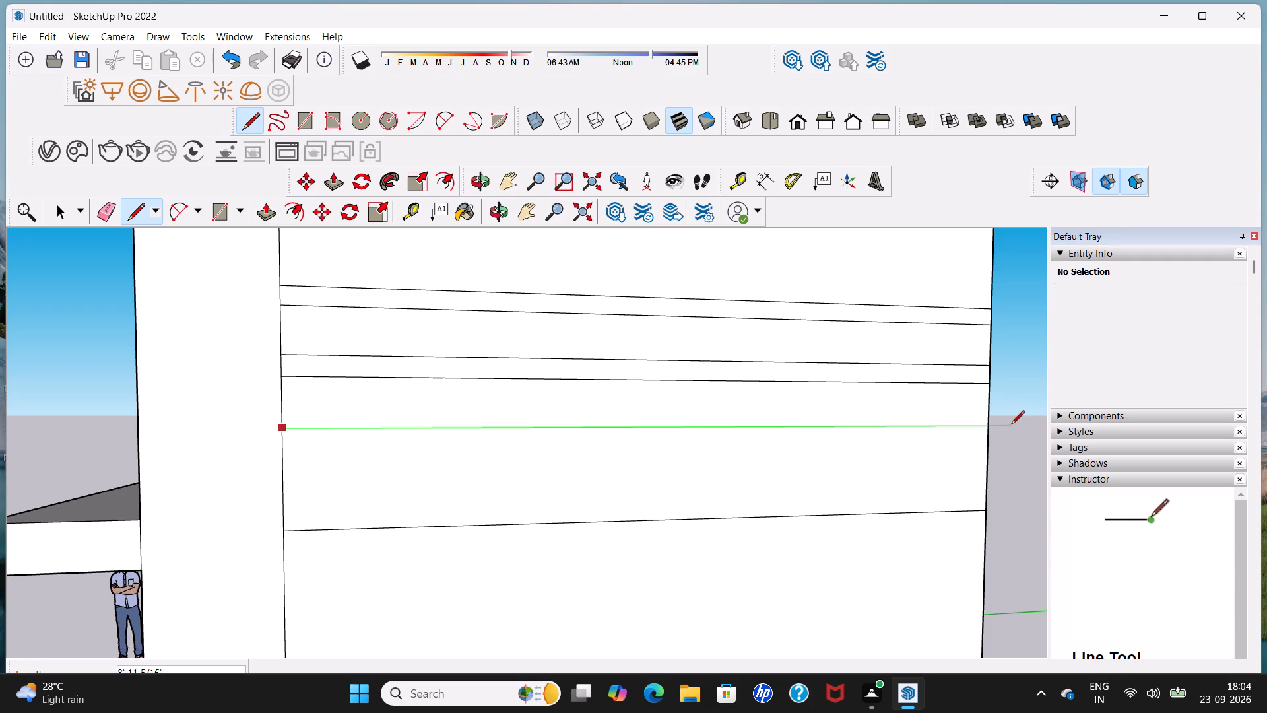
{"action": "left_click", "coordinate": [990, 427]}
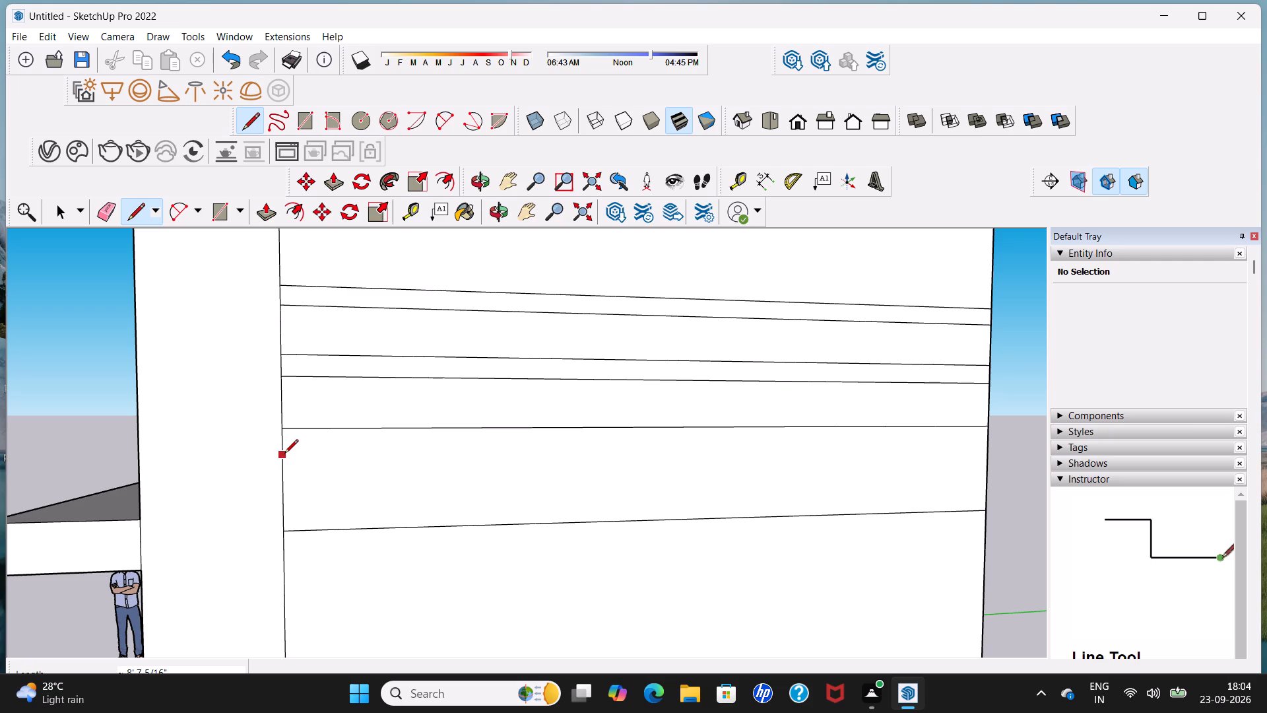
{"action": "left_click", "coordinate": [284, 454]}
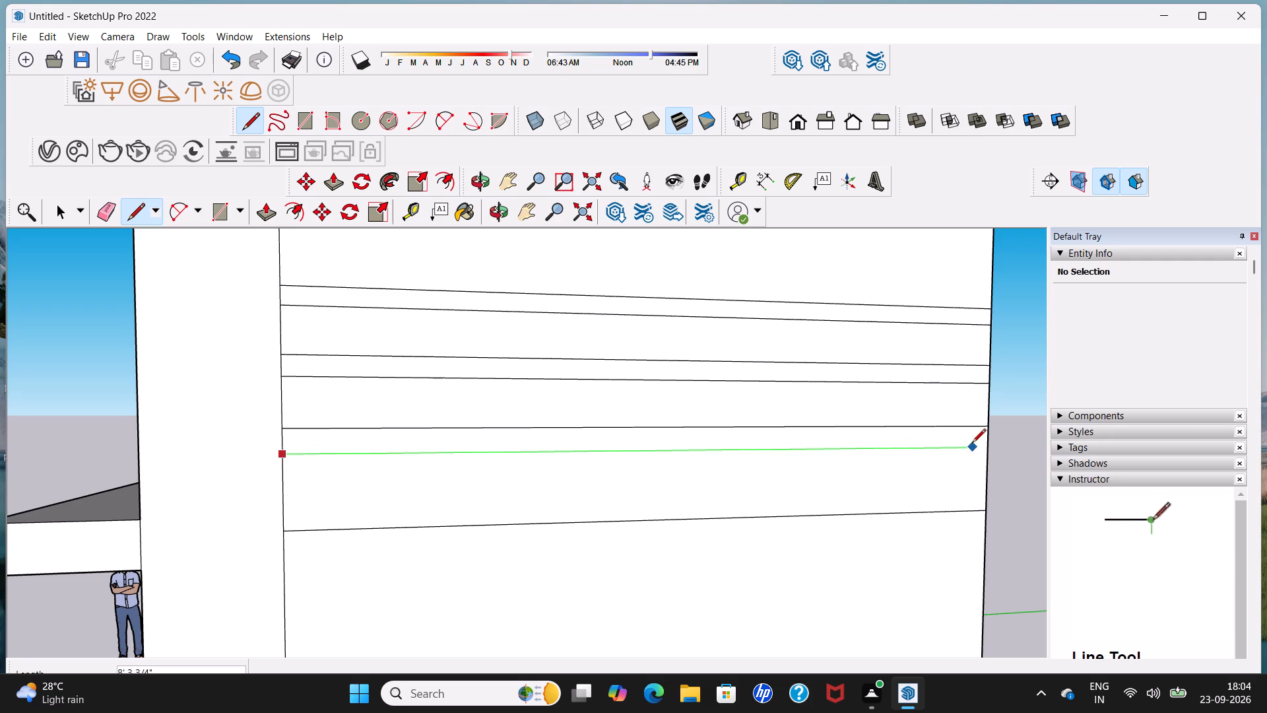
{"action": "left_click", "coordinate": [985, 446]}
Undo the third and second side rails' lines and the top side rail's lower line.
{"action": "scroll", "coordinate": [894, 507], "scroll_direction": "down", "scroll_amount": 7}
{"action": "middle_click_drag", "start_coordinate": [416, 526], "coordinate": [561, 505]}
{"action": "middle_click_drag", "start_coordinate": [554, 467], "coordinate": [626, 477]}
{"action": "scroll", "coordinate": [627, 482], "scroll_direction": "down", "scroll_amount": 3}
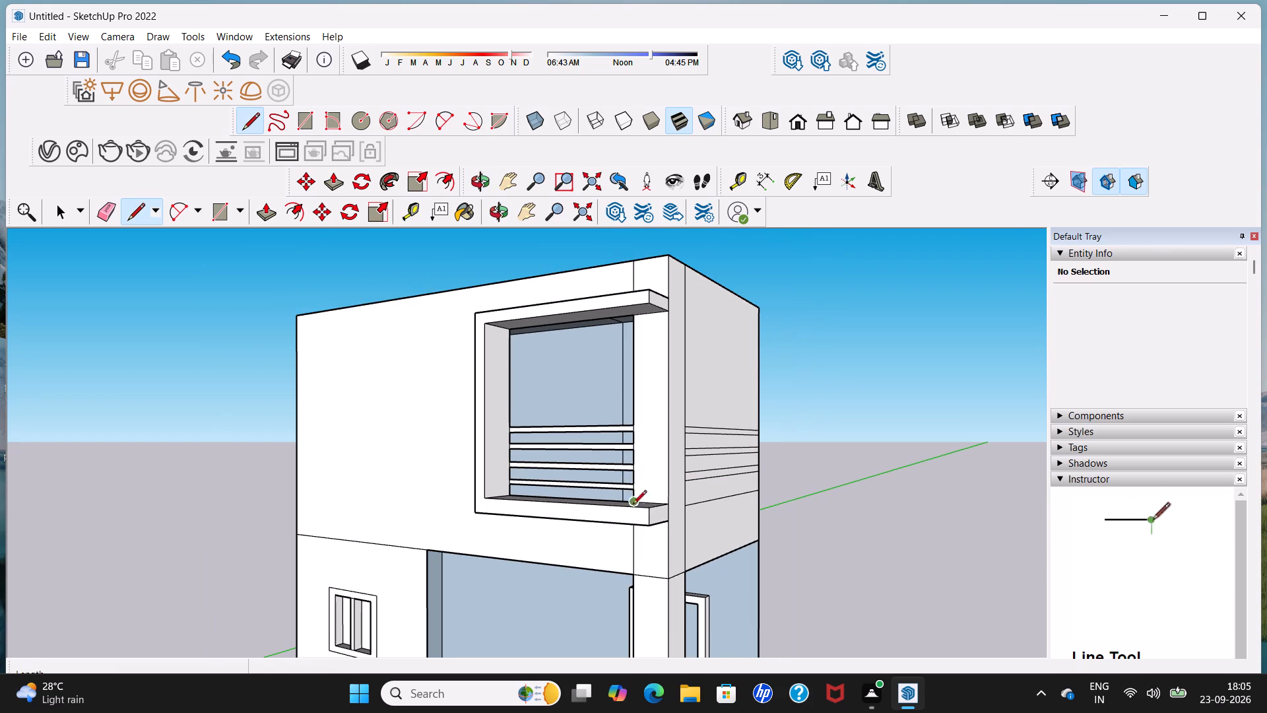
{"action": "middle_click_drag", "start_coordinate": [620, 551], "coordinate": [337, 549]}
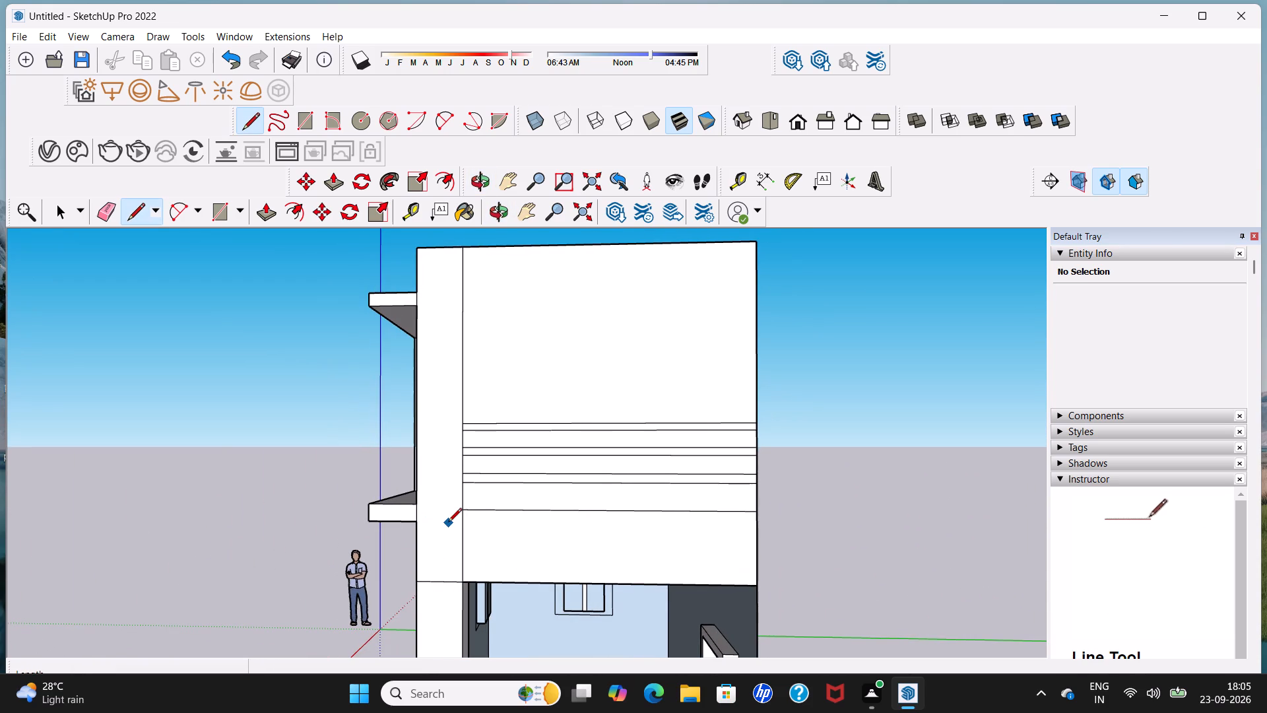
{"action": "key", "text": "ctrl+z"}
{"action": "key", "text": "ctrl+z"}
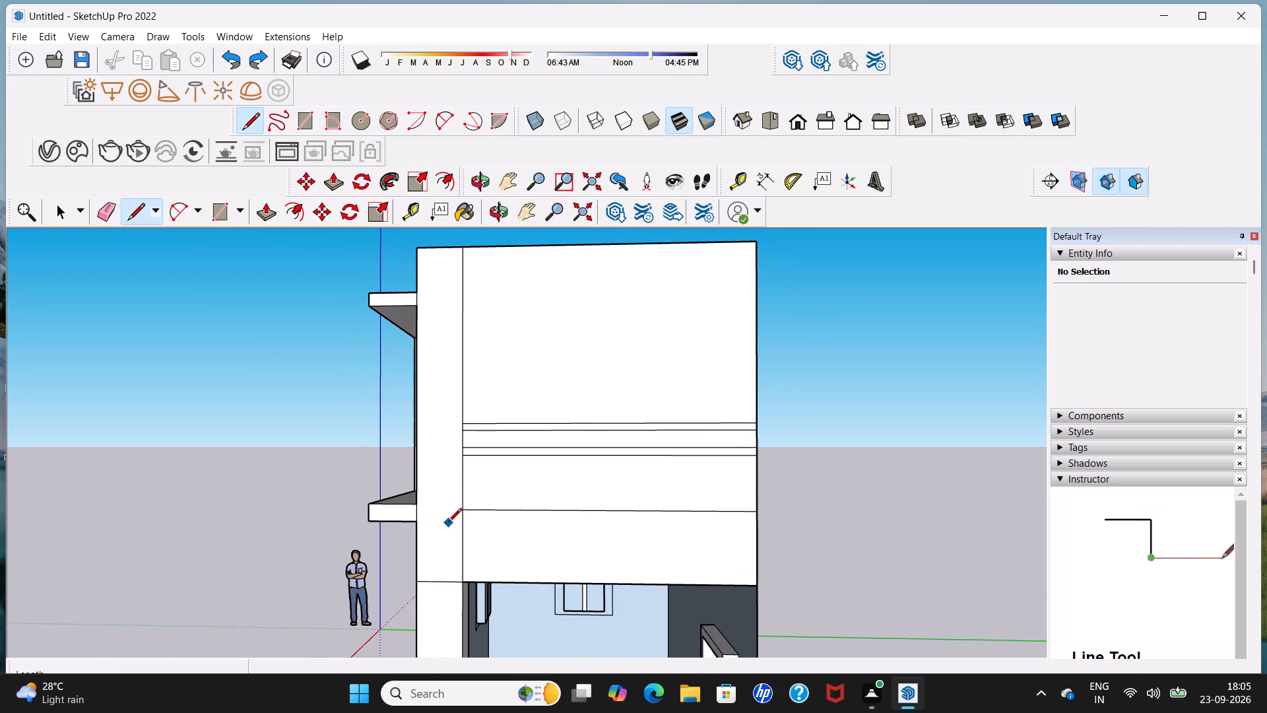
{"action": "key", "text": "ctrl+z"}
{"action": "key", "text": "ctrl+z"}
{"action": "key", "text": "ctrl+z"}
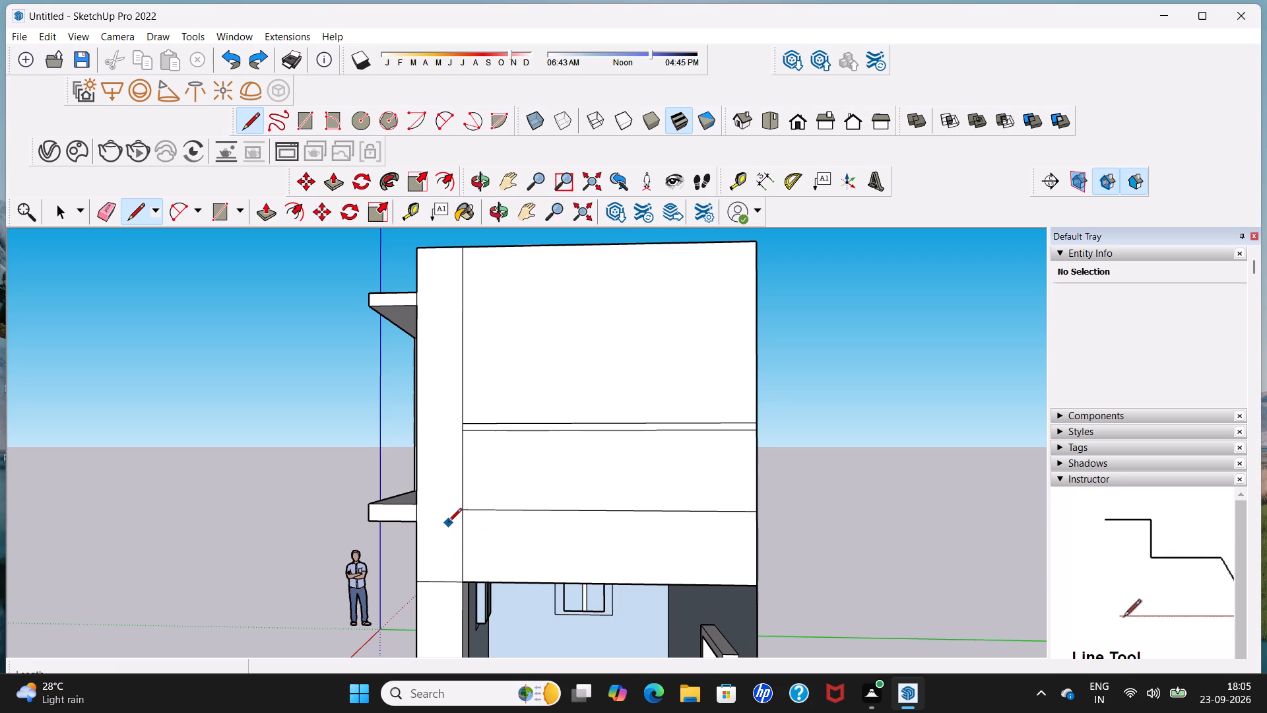
Delete the side wall face above the top rail line to open the upper bay's side.
{"action": "middle_click_drag", "start_coordinate": [401, 519], "coordinate": [571, 560]}
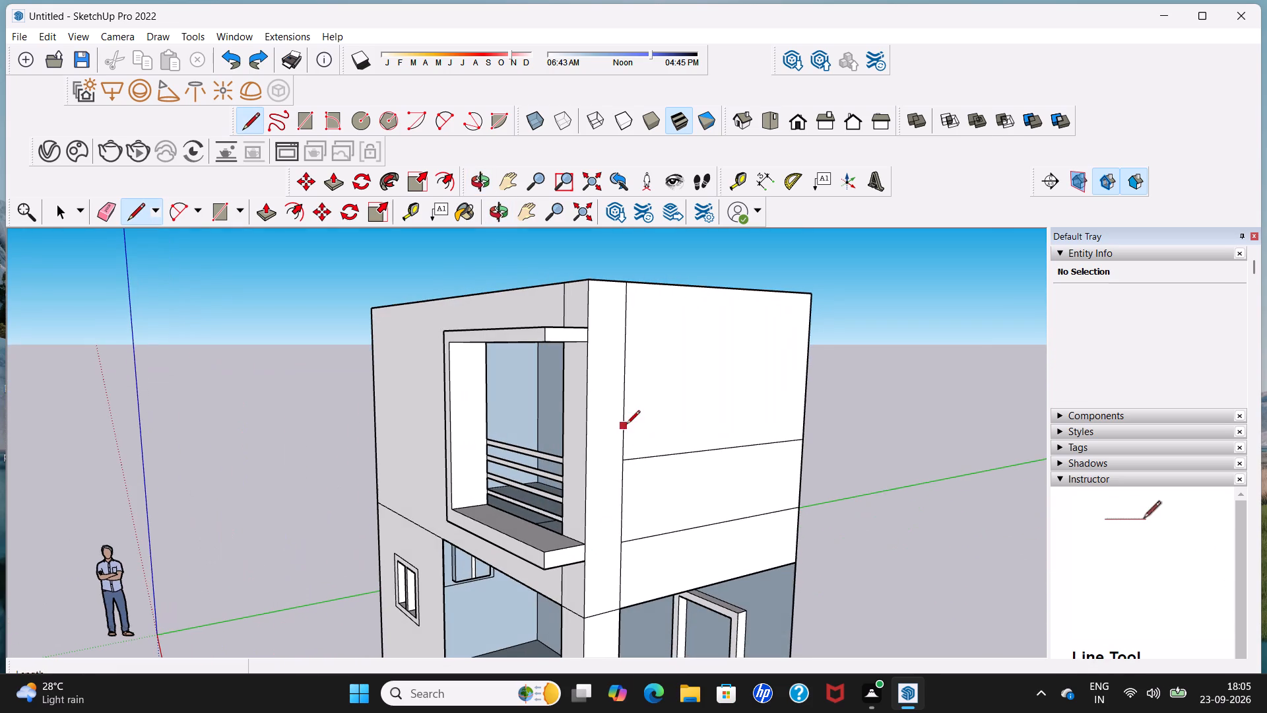
{"action": "key", "text": "space"}
{"action": "left_click", "coordinate": [643, 423]}
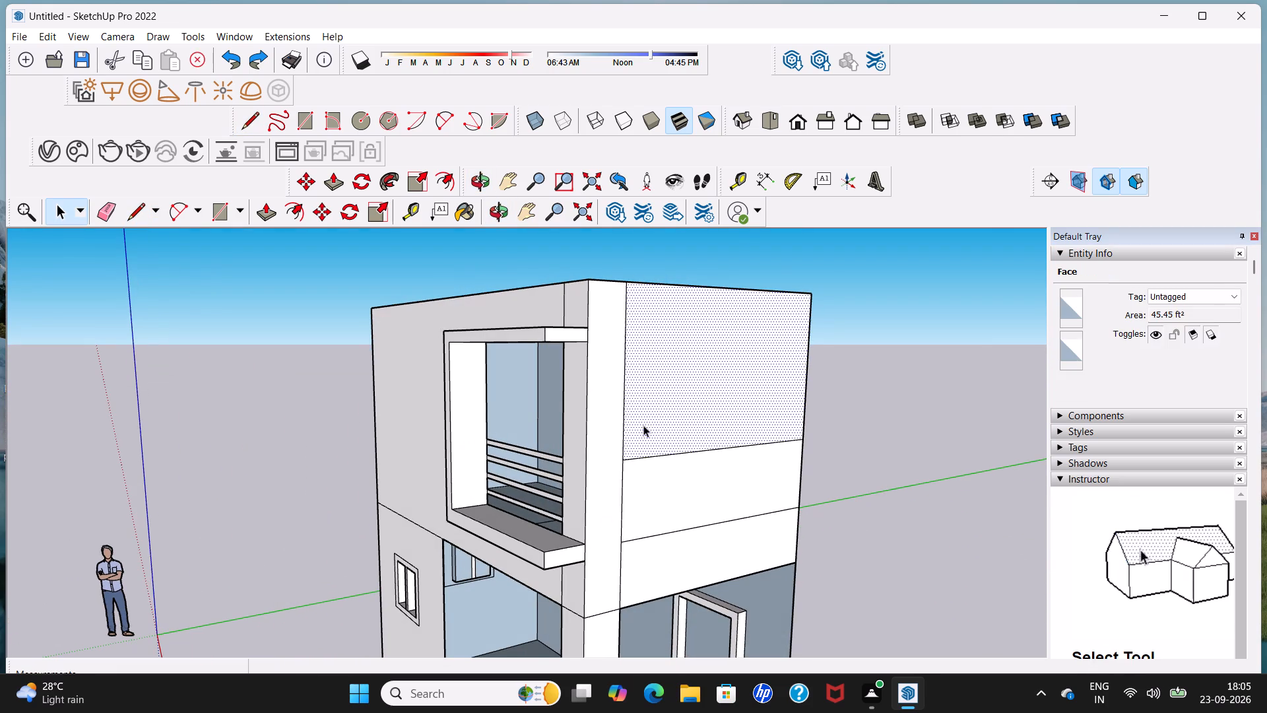
{"action": "key", "text": "Delete"}
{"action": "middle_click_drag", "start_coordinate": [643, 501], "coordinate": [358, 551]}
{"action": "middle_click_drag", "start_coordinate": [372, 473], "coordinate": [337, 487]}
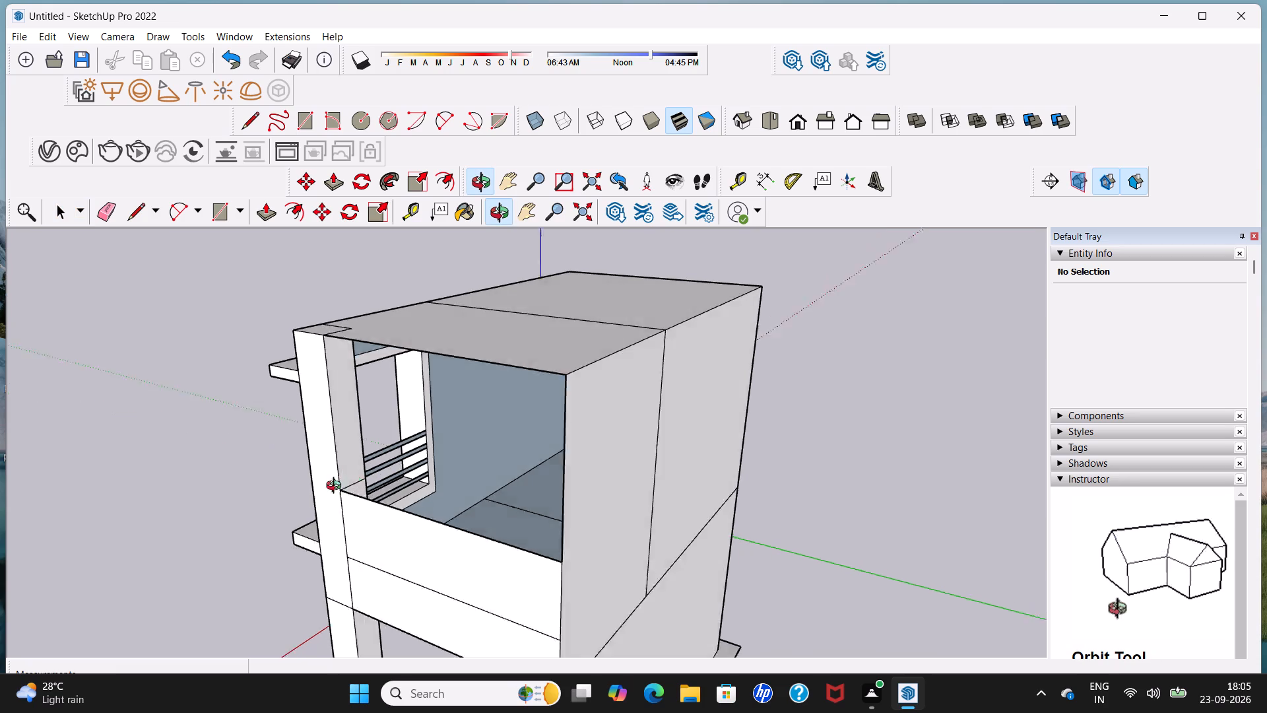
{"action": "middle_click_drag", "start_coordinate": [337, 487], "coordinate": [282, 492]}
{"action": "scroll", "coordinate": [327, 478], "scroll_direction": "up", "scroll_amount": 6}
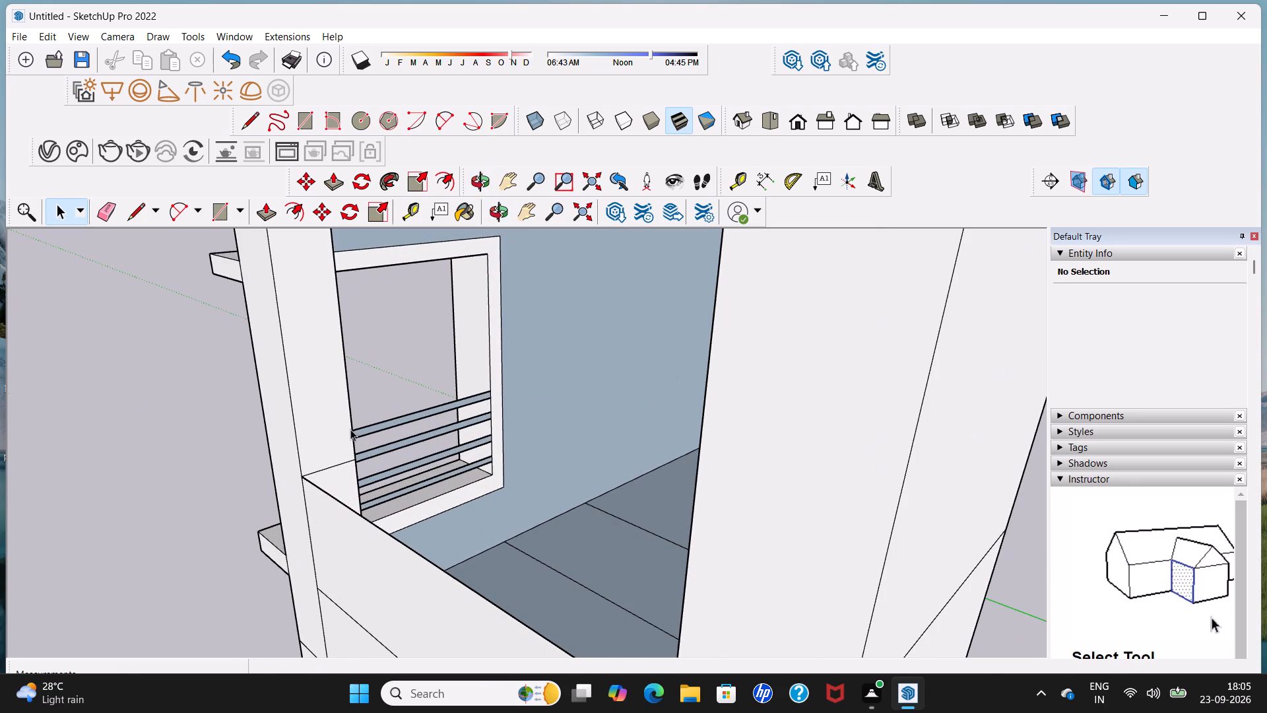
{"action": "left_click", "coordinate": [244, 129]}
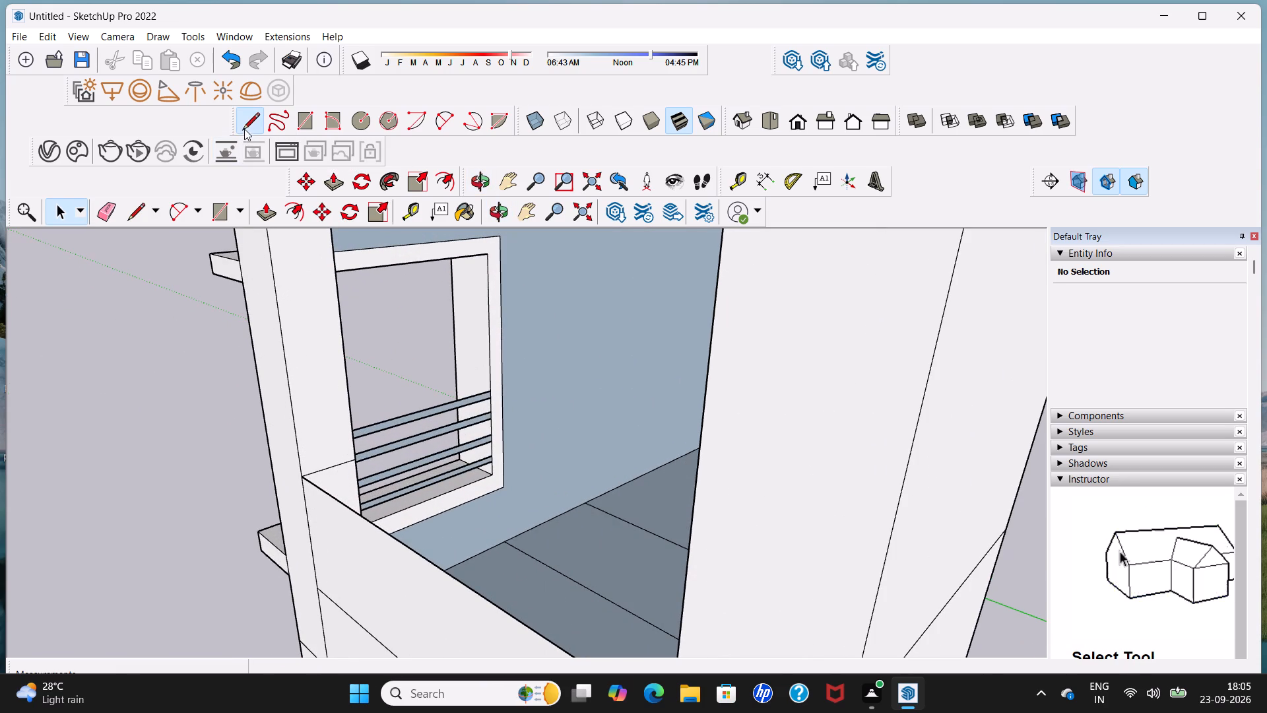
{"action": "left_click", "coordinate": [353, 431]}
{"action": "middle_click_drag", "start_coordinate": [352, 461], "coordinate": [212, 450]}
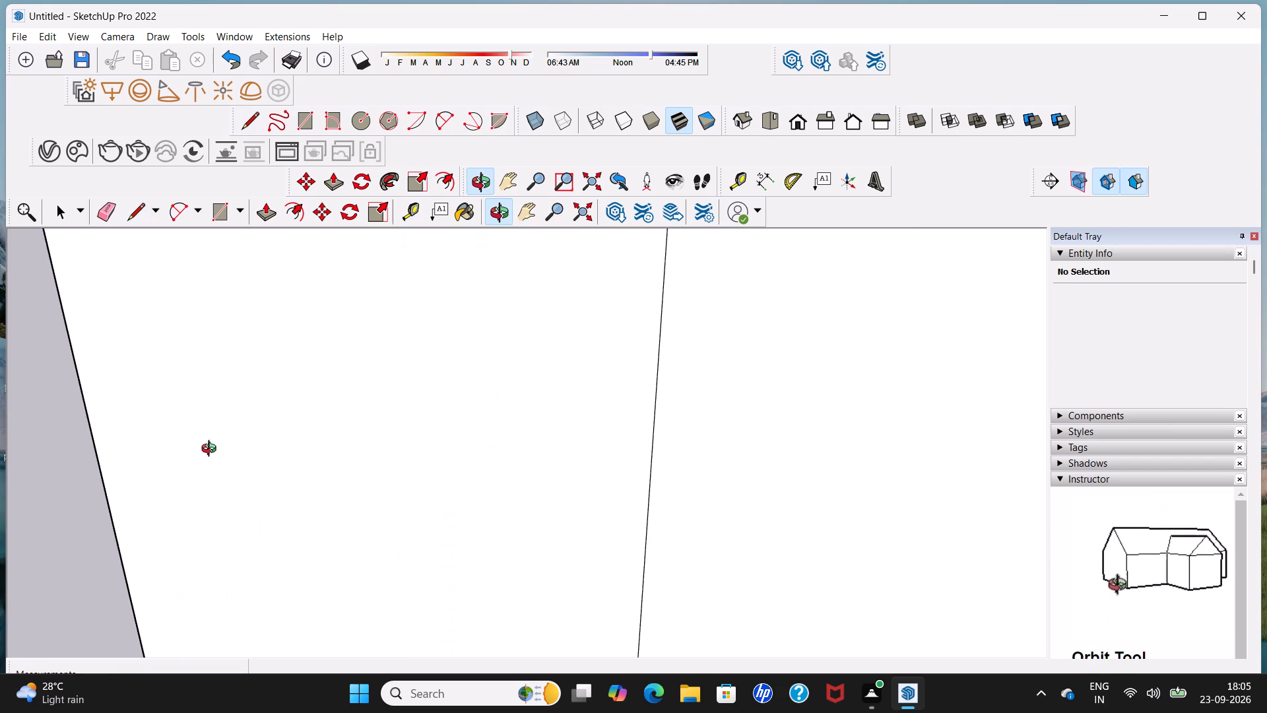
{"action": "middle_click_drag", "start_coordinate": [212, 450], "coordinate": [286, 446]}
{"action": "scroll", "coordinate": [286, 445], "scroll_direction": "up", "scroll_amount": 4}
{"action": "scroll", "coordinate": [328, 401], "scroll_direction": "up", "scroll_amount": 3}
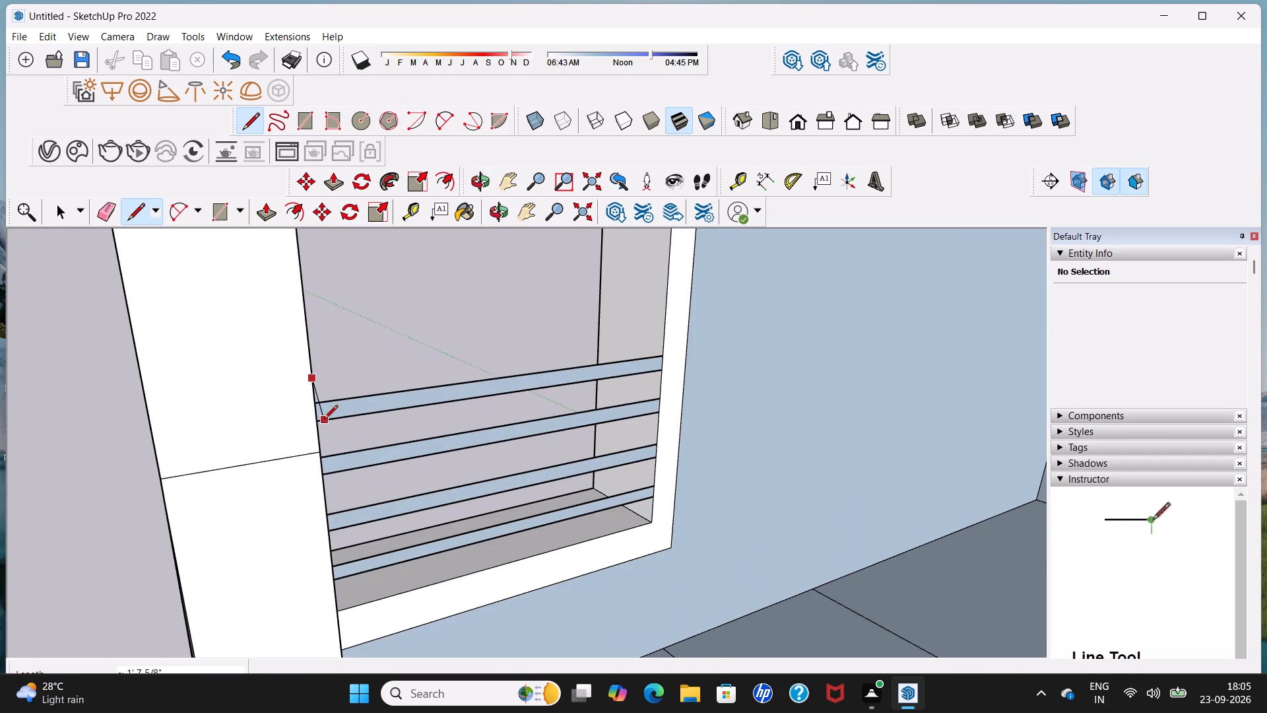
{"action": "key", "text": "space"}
Draw a line about 1' 4 11/16" long from the front top rail's upper corner to the endpoint of the column's horizontal inner line.
{"action": "middle_click_drag", "start_coordinate": [311, 426], "coordinate": [257, 447]}
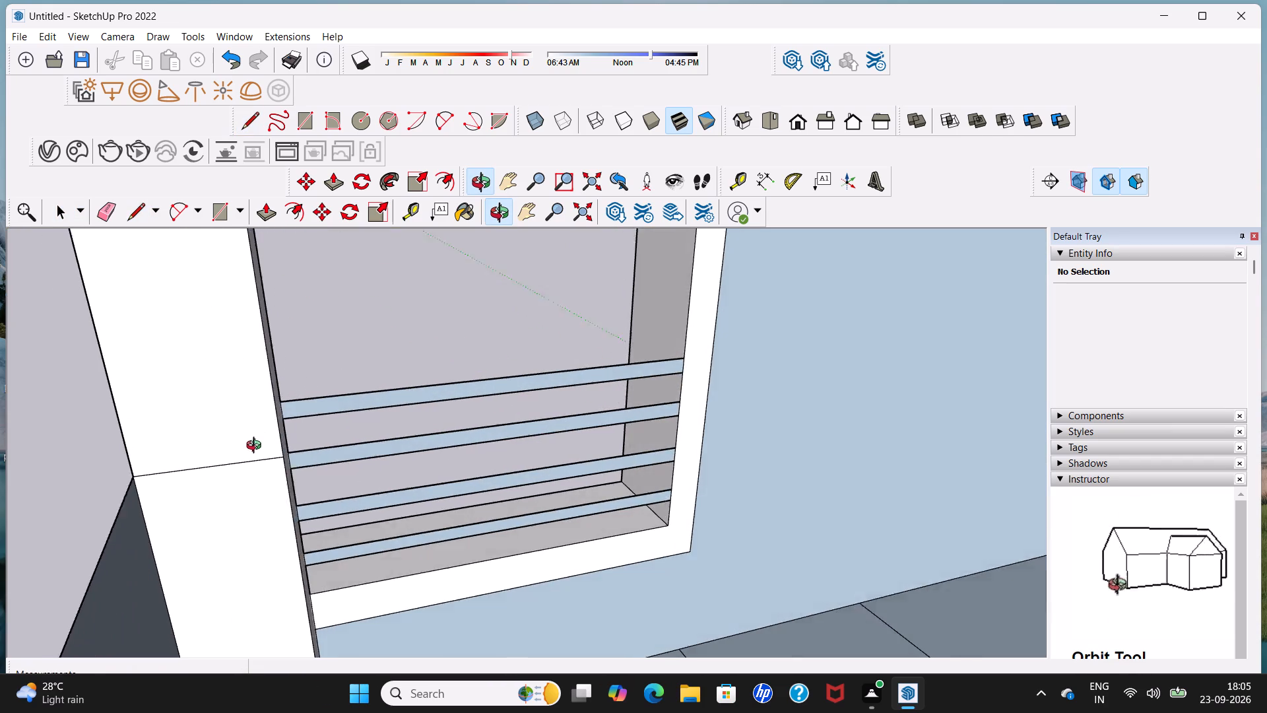
{"action": "middle_click_drag", "start_coordinate": [257, 447], "coordinate": [231, 465]}
{"action": "scroll", "coordinate": [275, 397], "scroll_direction": "up", "scroll_amount": 3}
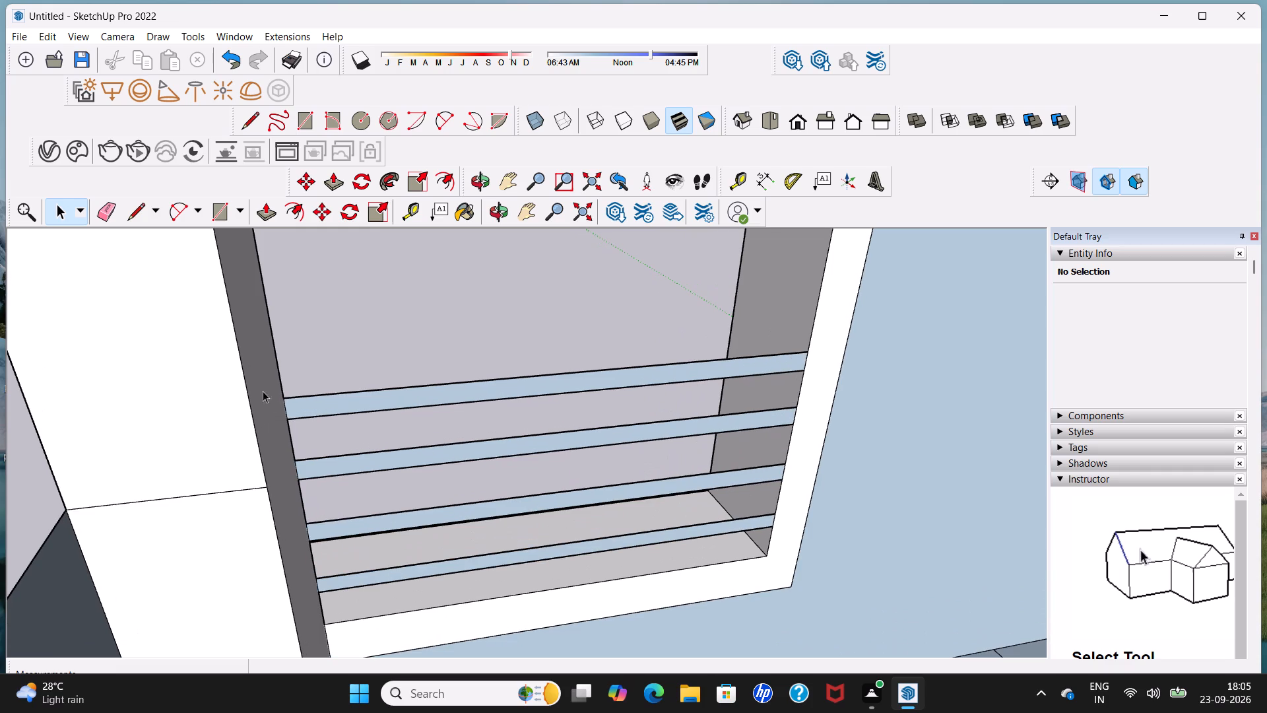
{"action": "left_click", "coordinate": [138, 216]}
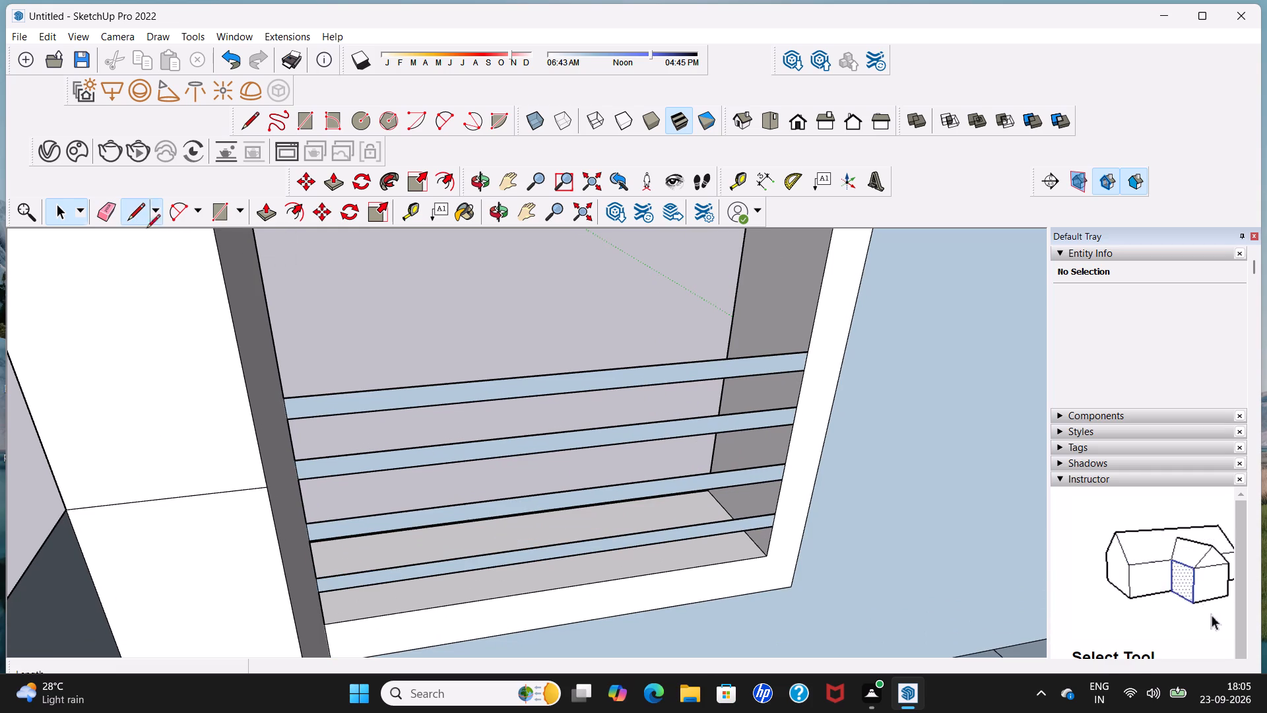
{"action": "left_click", "coordinate": [286, 397]}
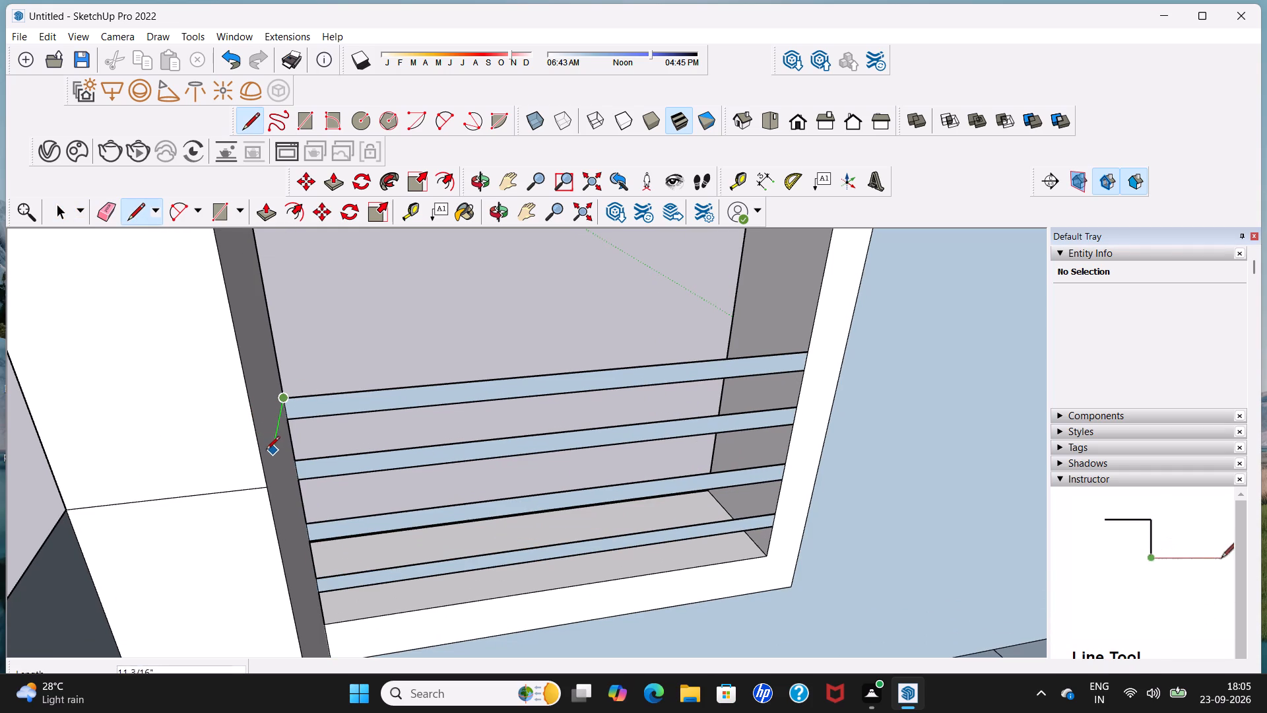
{"action": "left_click", "coordinate": [272, 485]}
Draw the top side rail's lower edge as a line about 8' 7 5/16" long just below the side wall's open upper edge.
{"action": "scroll", "coordinate": [272, 485], "scroll_direction": "down", "scroll_amount": 11}
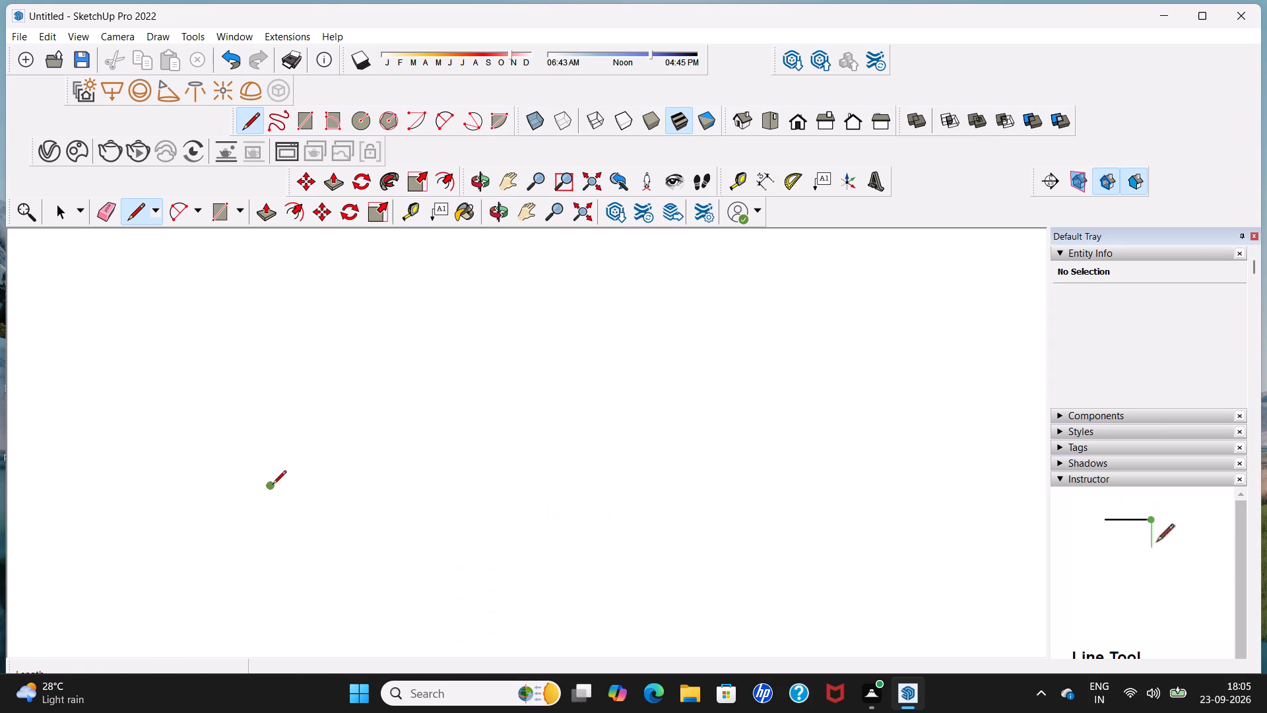
{"action": "scroll", "coordinate": [266, 501], "scroll_direction": "down", "scroll_amount": 20}
{"action": "scroll", "coordinate": [266, 501], "scroll_direction": "down", "scroll_amount": 20}
{"action": "scroll", "coordinate": [266, 501], "scroll_direction": "down", "scroll_amount": 1}
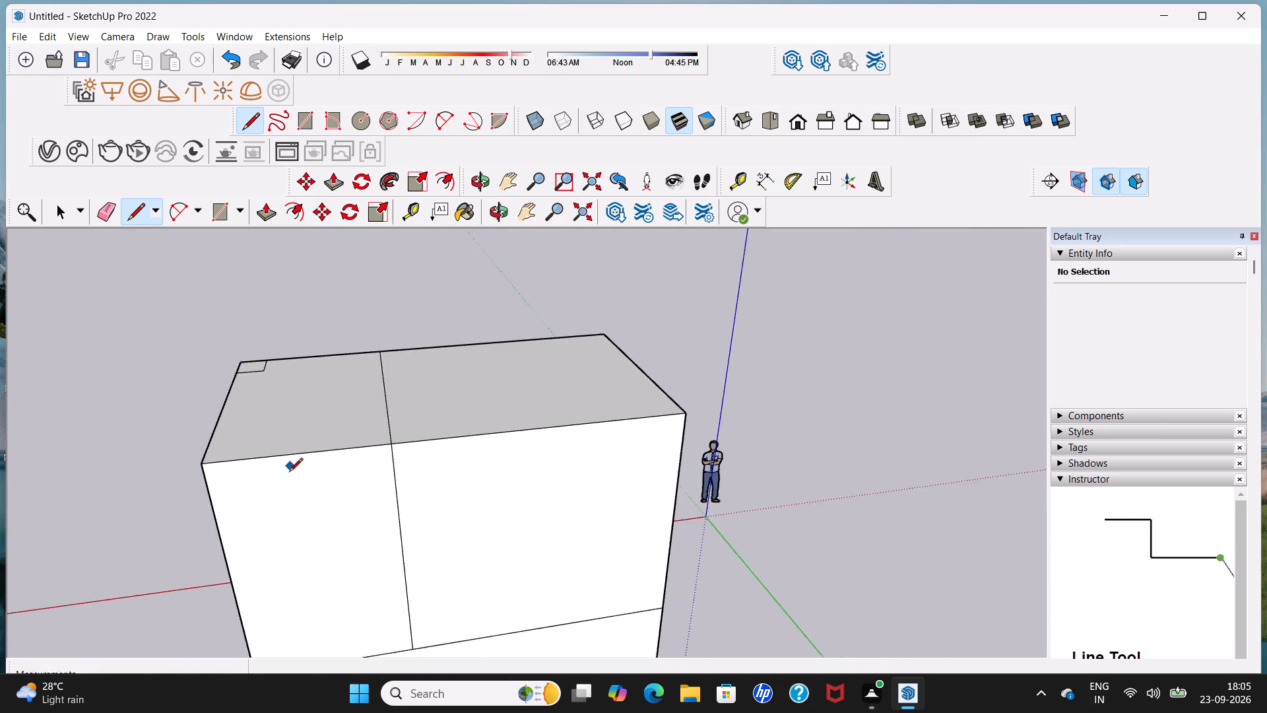
{"action": "scroll", "coordinate": [289, 473], "scroll_direction": "down", "scroll_amount": 2}
{"action": "scroll", "coordinate": [319, 588], "scroll_direction": "down", "scroll_amount": 10}
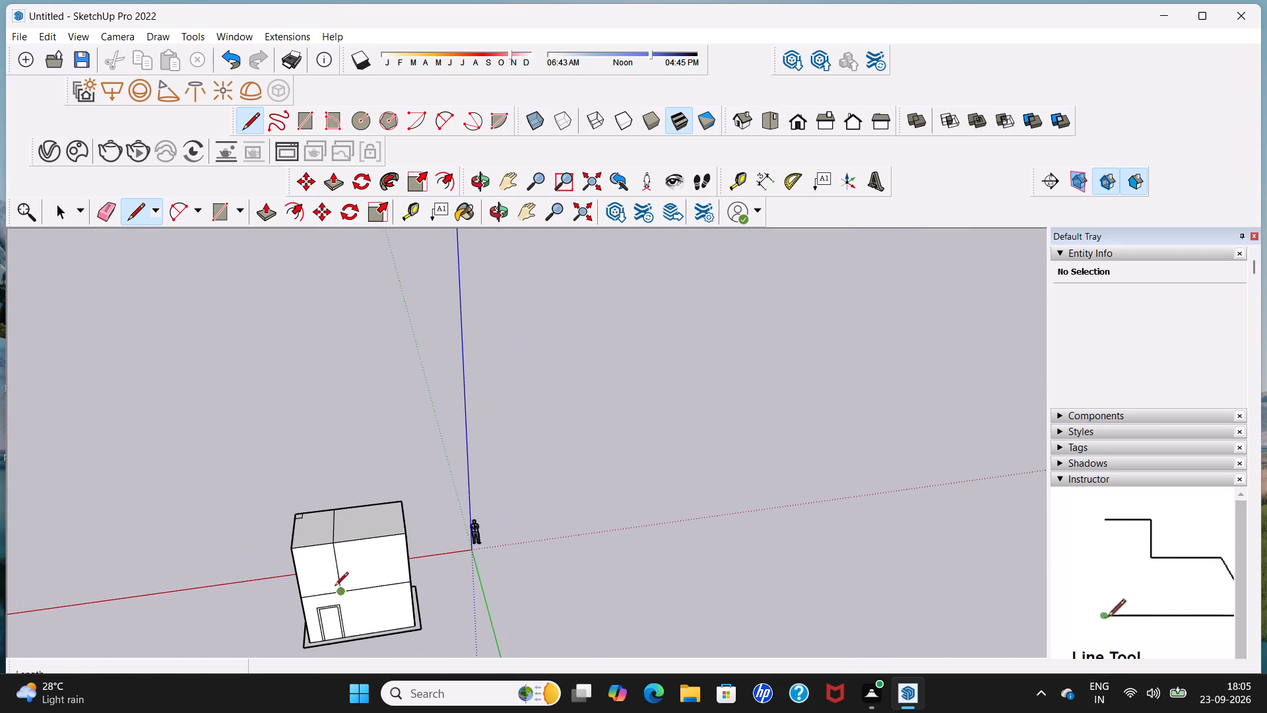
{"action": "middle_click_drag", "start_coordinate": [341, 584], "coordinate": [81, 539]}
{"action": "middle_click_drag", "start_coordinate": [104, 544], "coordinate": [590, 551]}
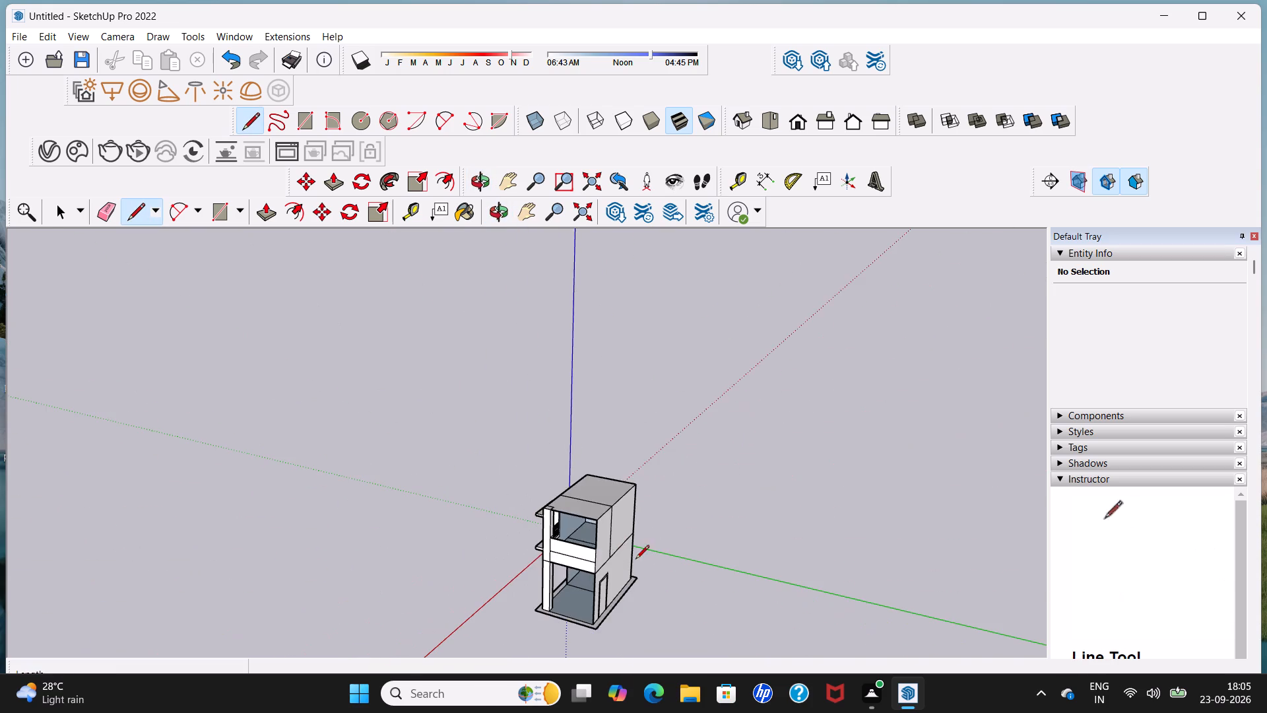
{"action": "scroll", "coordinate": [565, 566], "scroll_direction": "up", "scroll_amount": 10}
{"action": "middle_click_drag", "start_coordinate": [509, 564], "coordinate": [562, 562]}
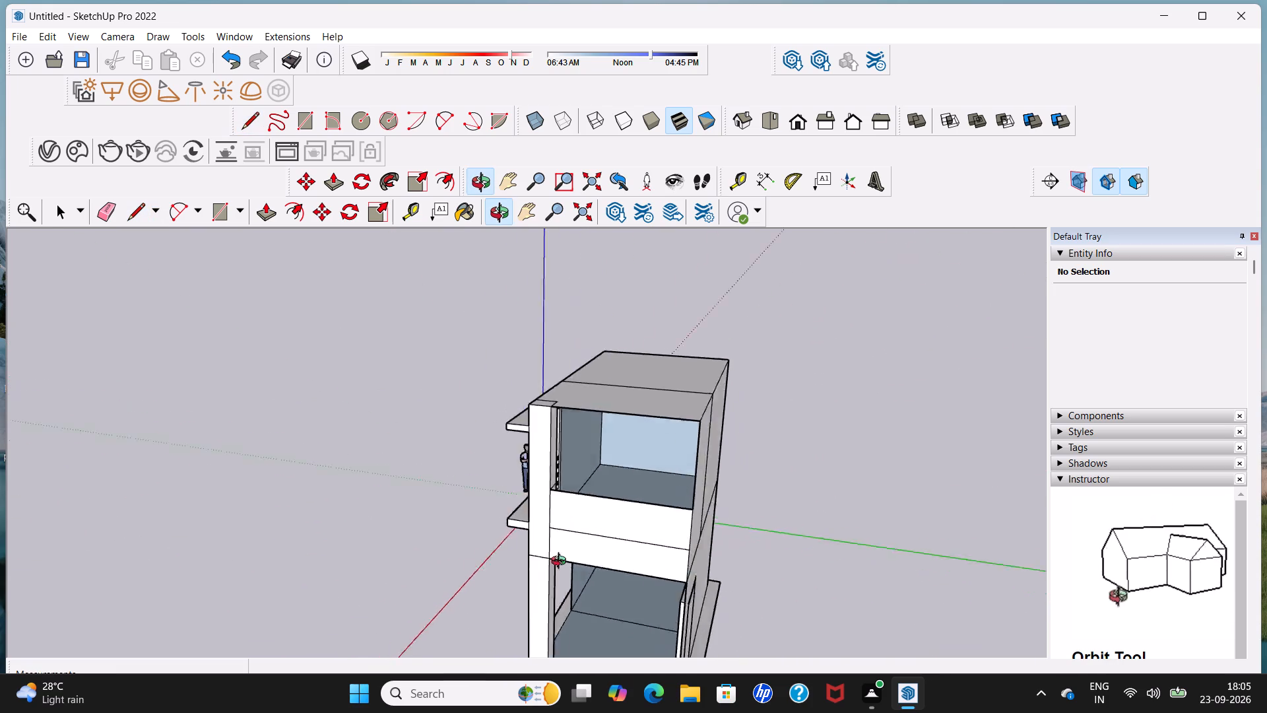
{"action": "middle_click_drag", "start_coordinate": [562, 562], "coordinate": [682, 543]}
{"action": "middle_click_drag", "start_coordinate": [455, 549], "coordinate": [602, 529]}
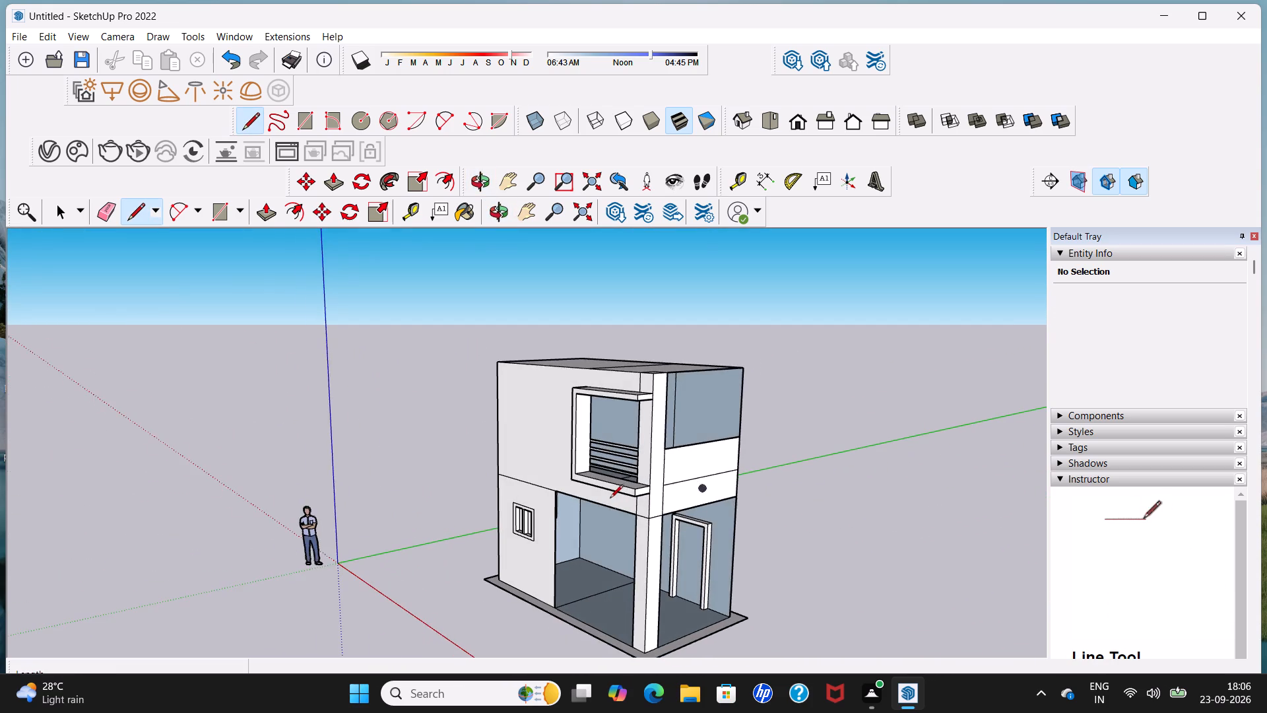
{"action": "scroll", "coordinate": [610, 496], "scroll_direction": "up", "scroll_amount": 4}
{"action": "scroll", "coordinate": [667, 438], "scroll_direction": "up", "scroll_amount": 10}
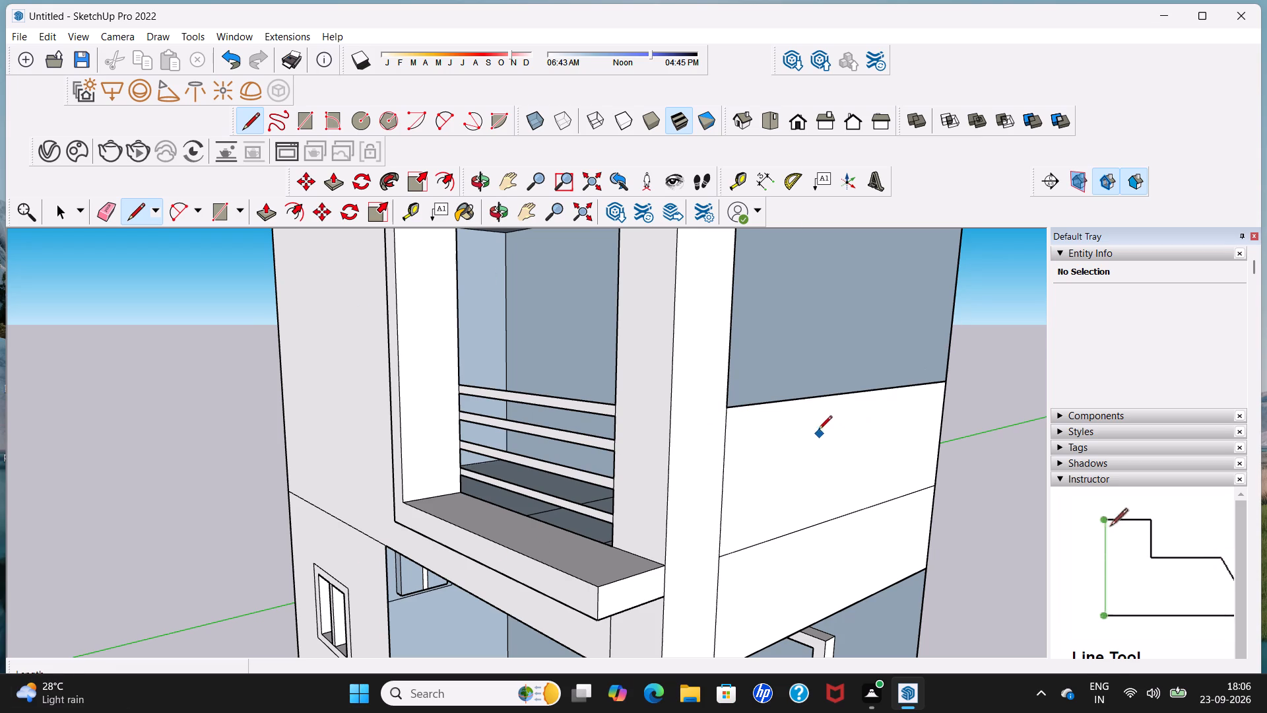
{"action": "middle_click_drag", "start_coordinate": [812, 426], "coordinate": [731, 405]}
{"action": "scroll", "coordinate": [742, 405], "scroll_direction": "up", "scroll_amount": 2}
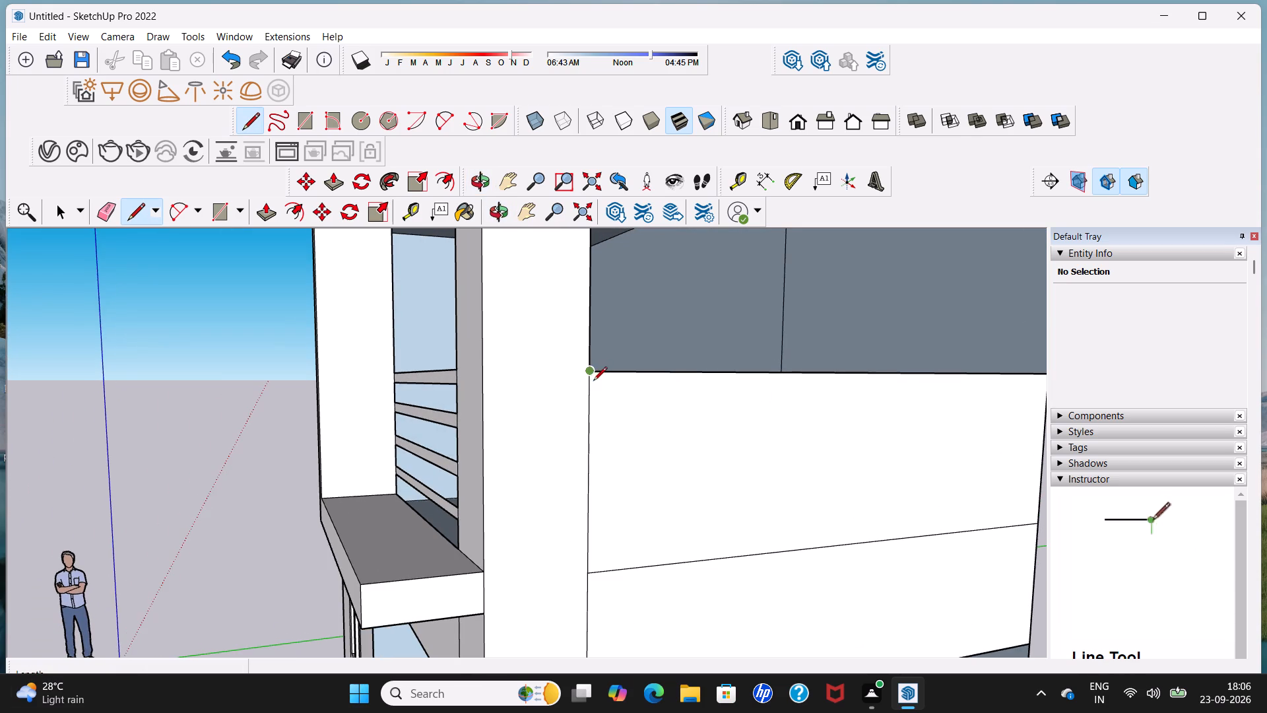
{"action": "left_click", "coordinate": [591, 388]}
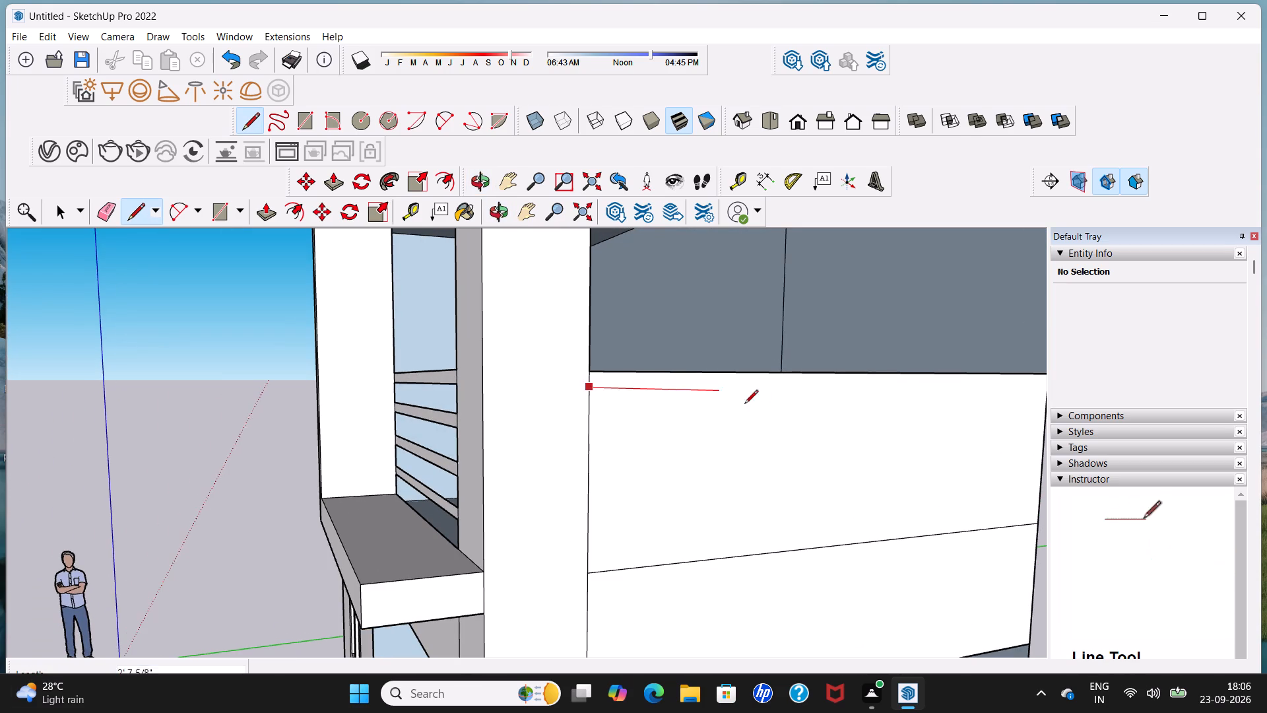
{"action": "scroll", "coordinate": [795, 411], "scroll_direction": "down", "scroll_amount": 7}
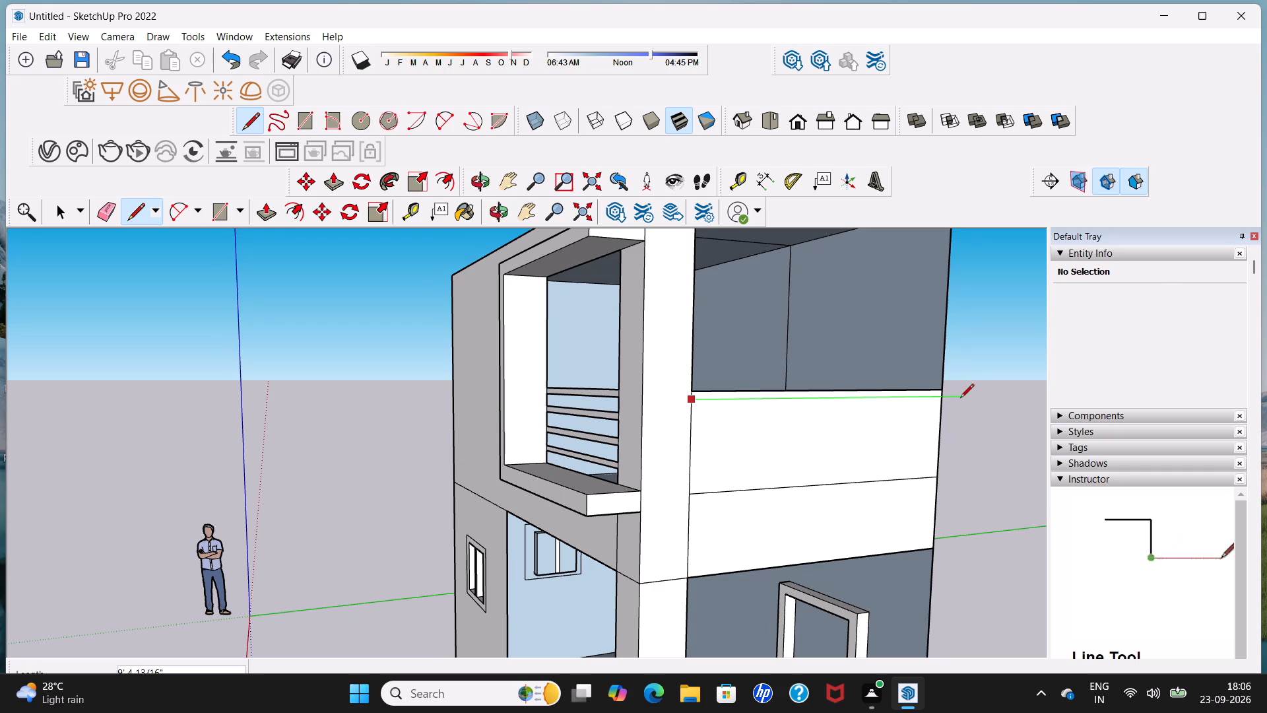
{"action": "left_click", "coordinate": [944, 401]}
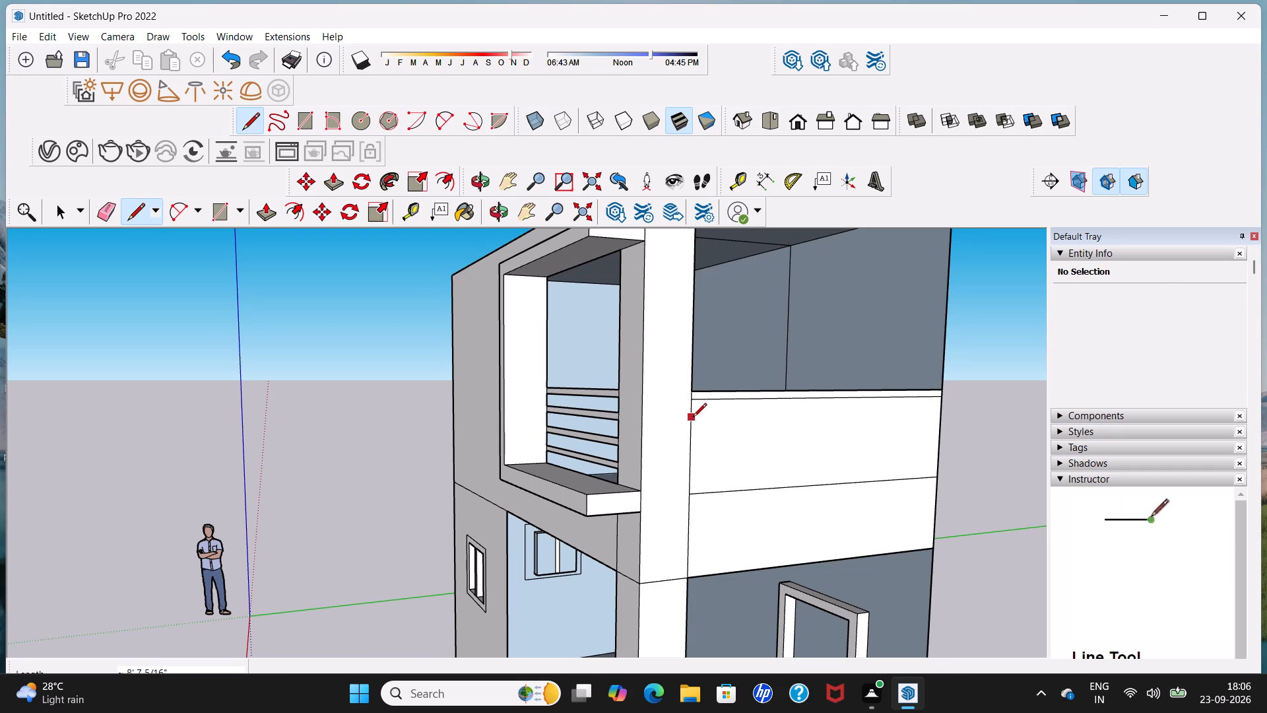
Draw the second side rail's upper and lower edges as lines about 8' 7 5/16" long across the side wall.
{"action": "left_click_drag", "start_coordinate": [693, 418], "coordinate": [699, 419]}
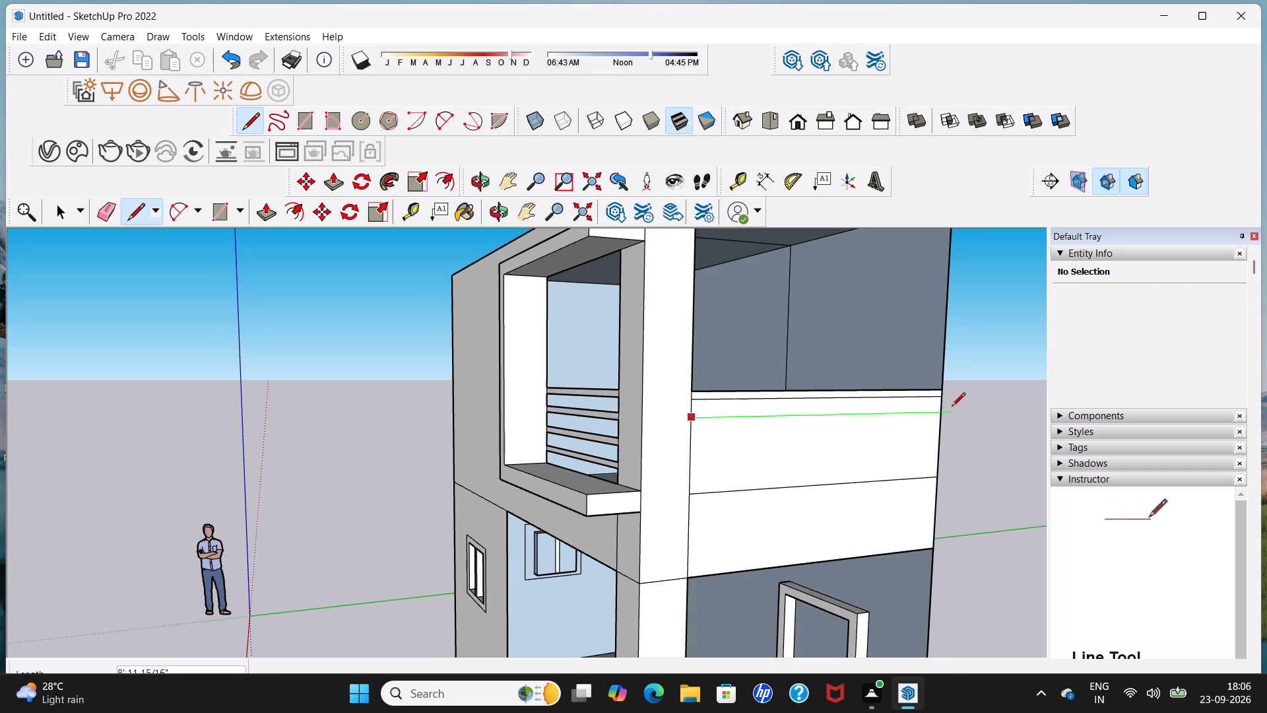
{"action": "left_click", "coordinate": [944, 412]}
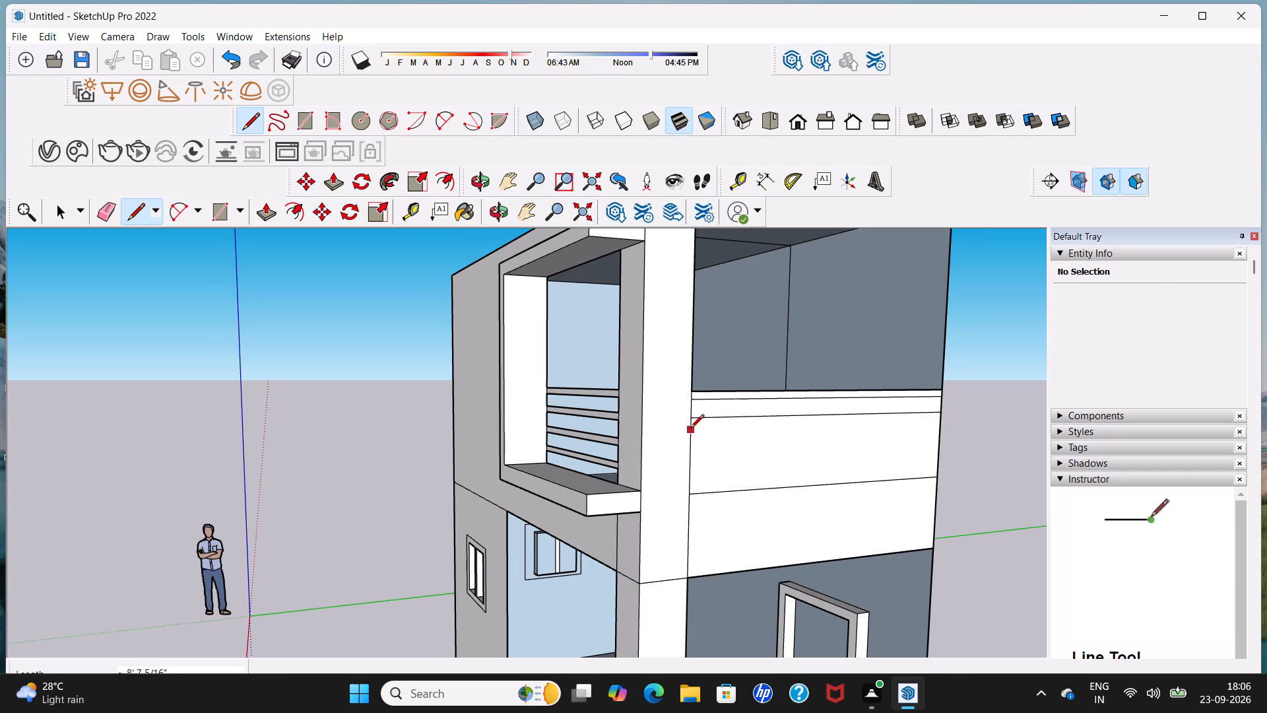
{"action": "scroll", "coordinate": [690, 427], "scroll_direction": "up", "scroll_amount": 1}
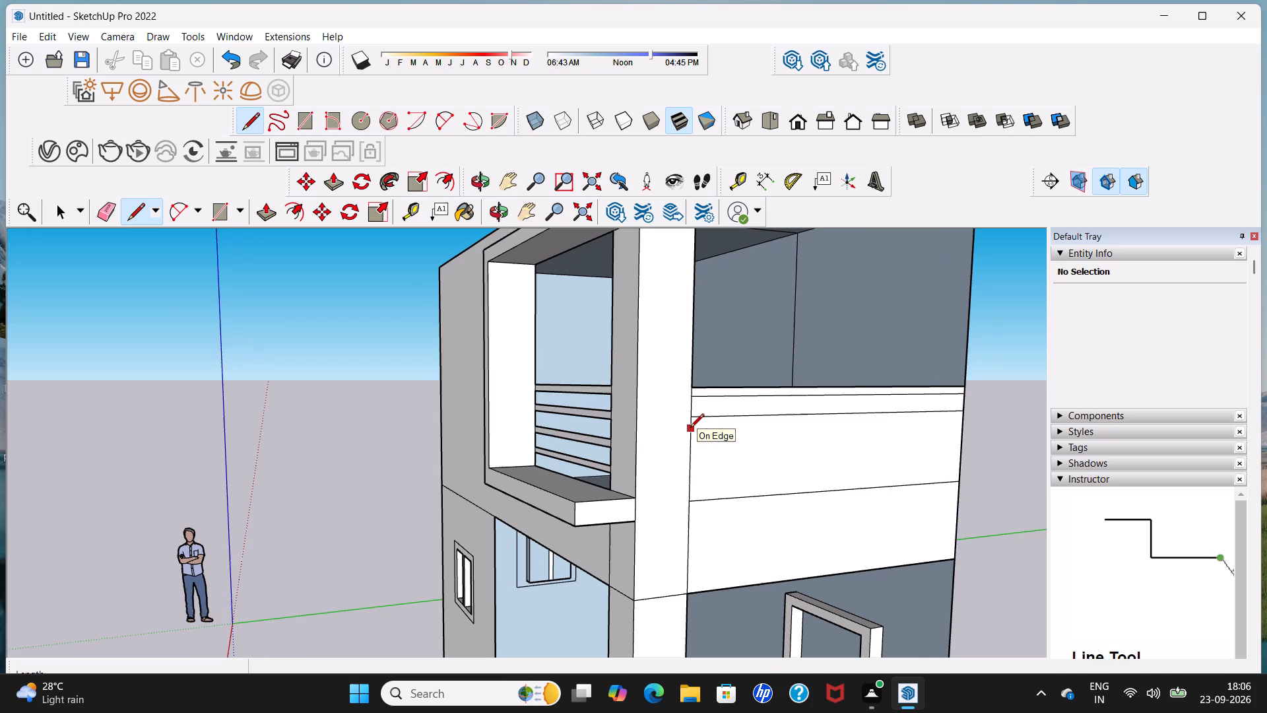
{"action": "left_click", "coordinate": [690, 428]}
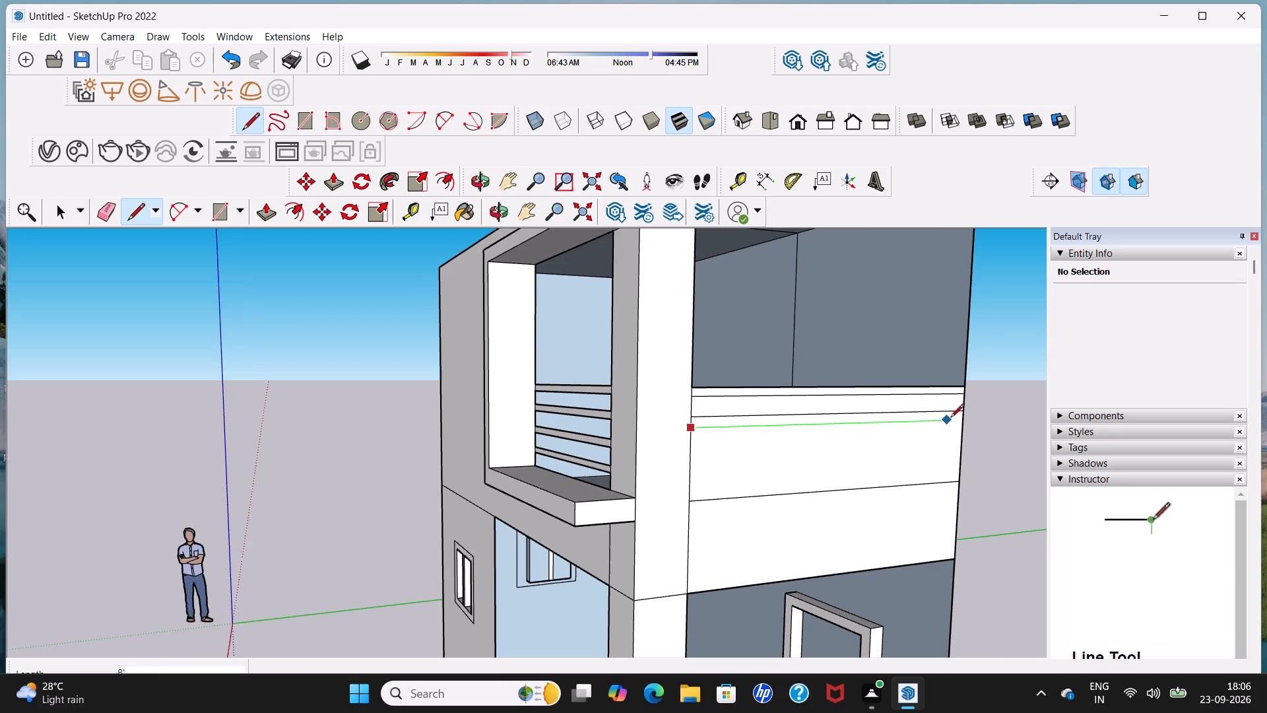
{"action": "left_click", "coordinate": [963, 423]}
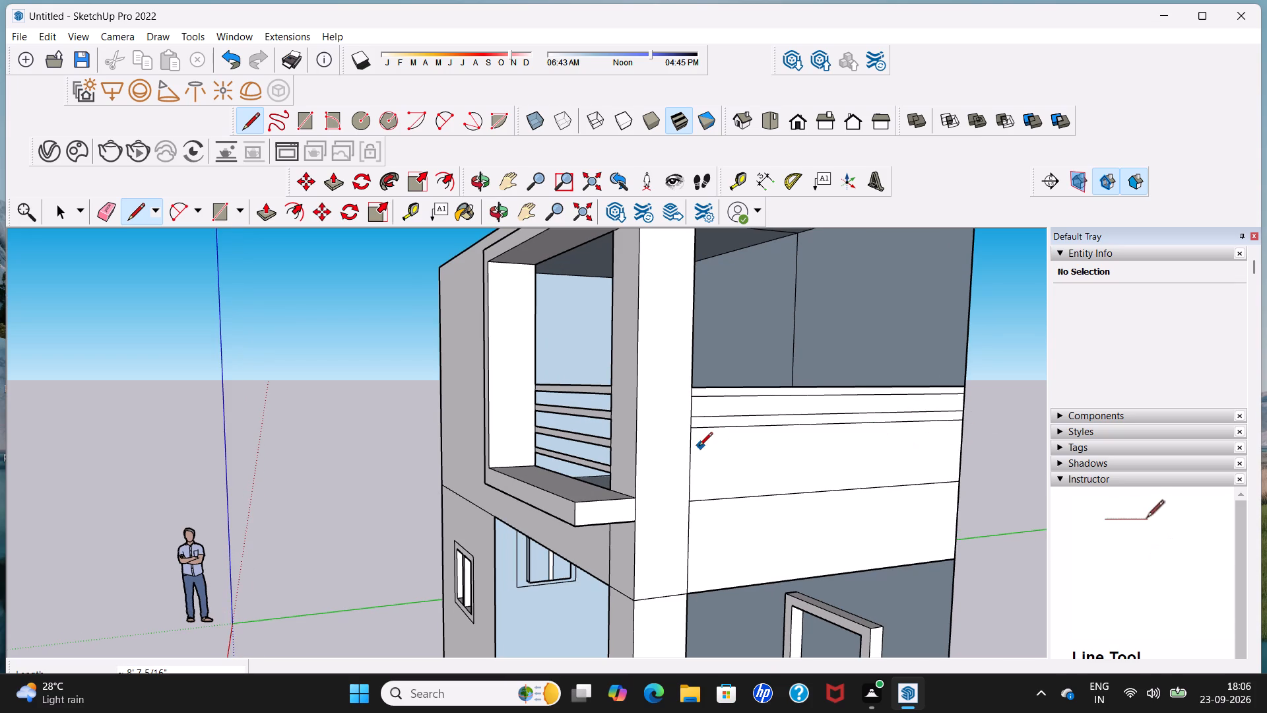
Draw the third side rail's upper and lower edges as two full-width lines below the second rail.
{"action": "left_click", "coordinate": [694, 447]}
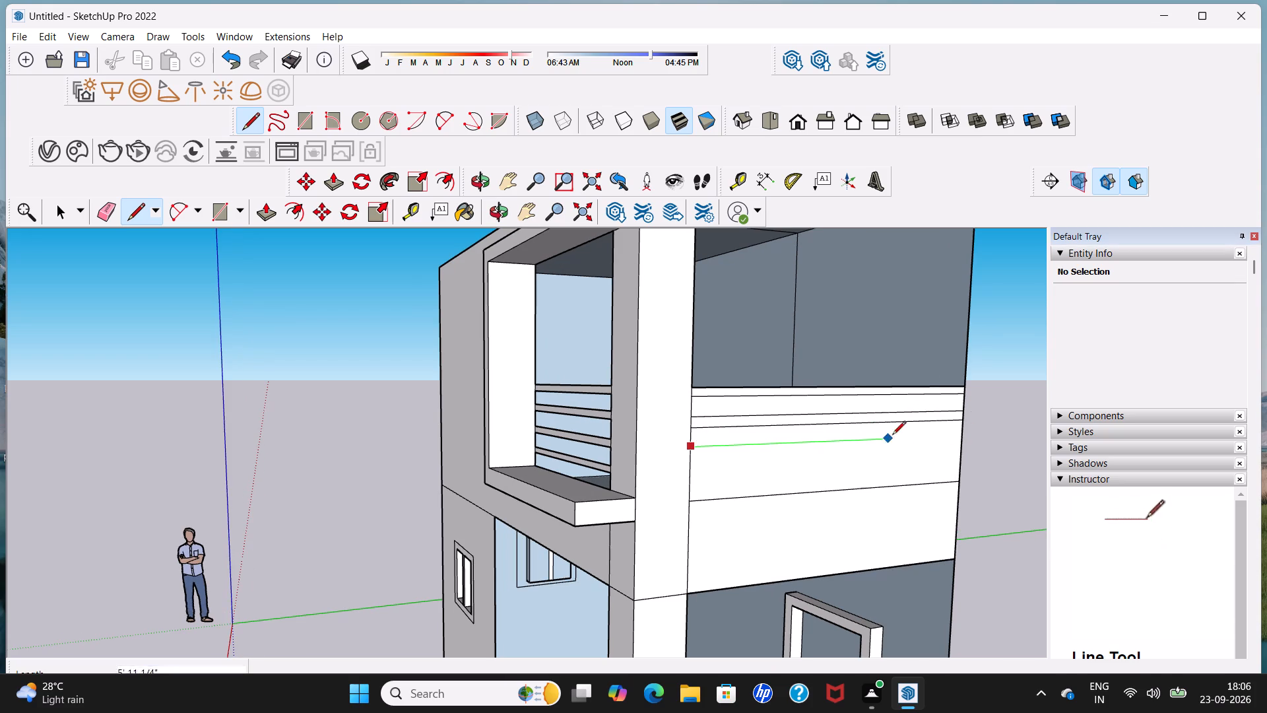
{"action": "left_click", "coordinate": [962, 432]}
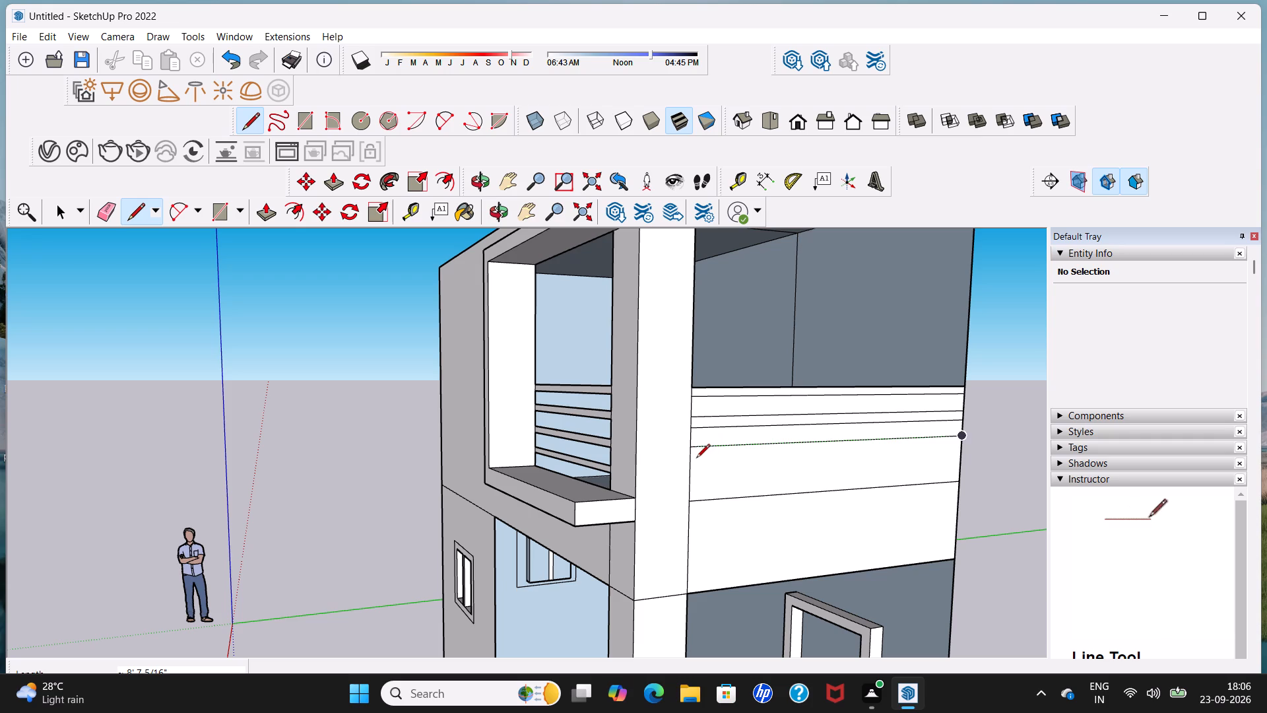
{"action": "left_click_drag", "start_coordinate": [691, 458], "coordinate": [697, 458]}
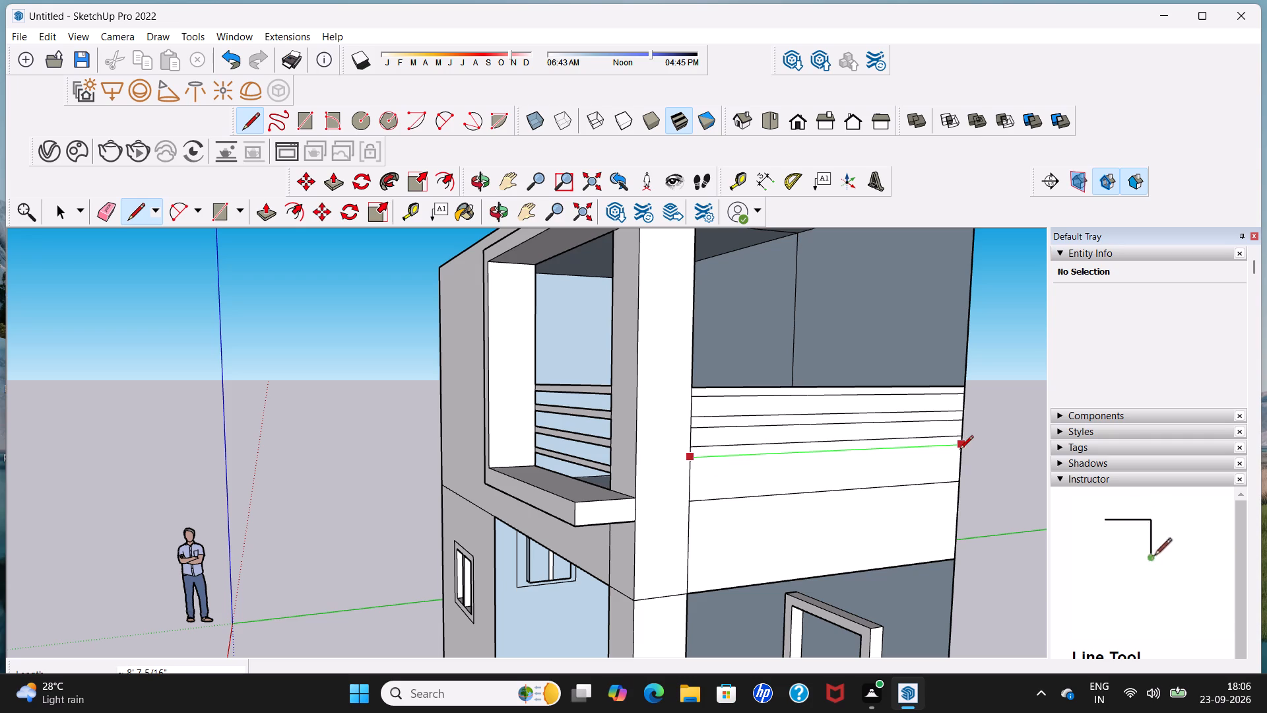
{"action": "left_click", "coordinate": [959, 450]}
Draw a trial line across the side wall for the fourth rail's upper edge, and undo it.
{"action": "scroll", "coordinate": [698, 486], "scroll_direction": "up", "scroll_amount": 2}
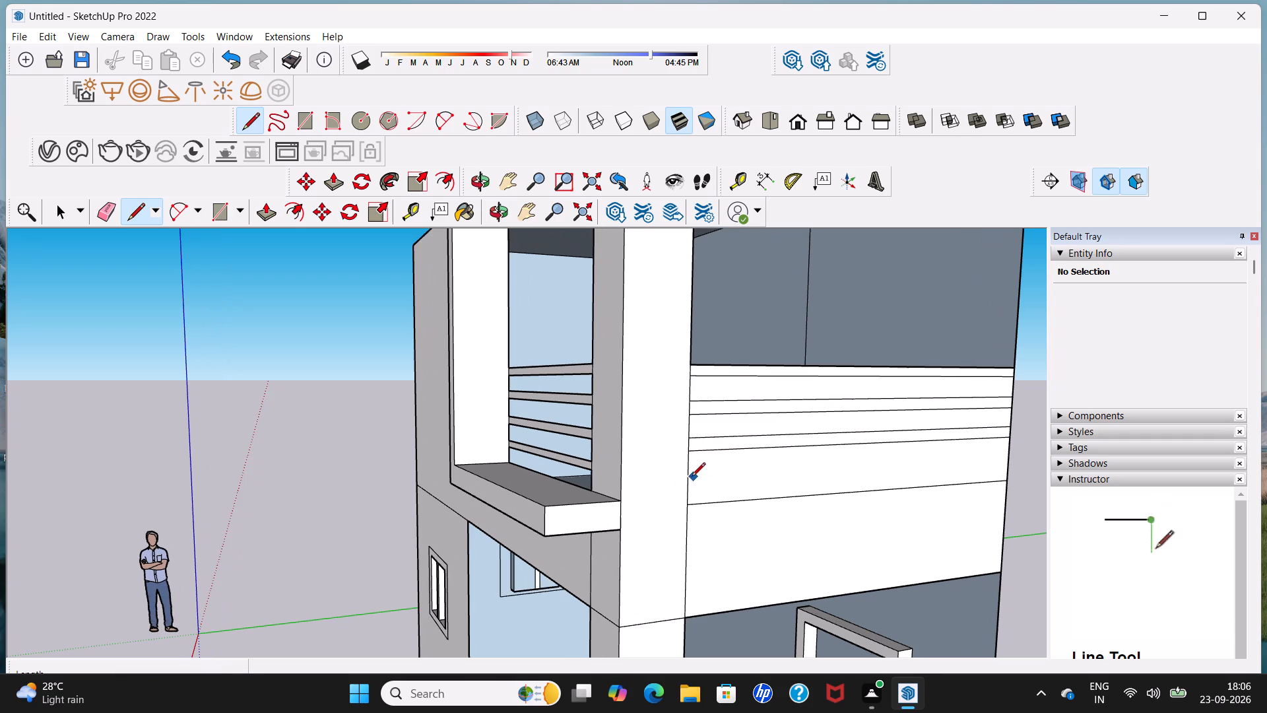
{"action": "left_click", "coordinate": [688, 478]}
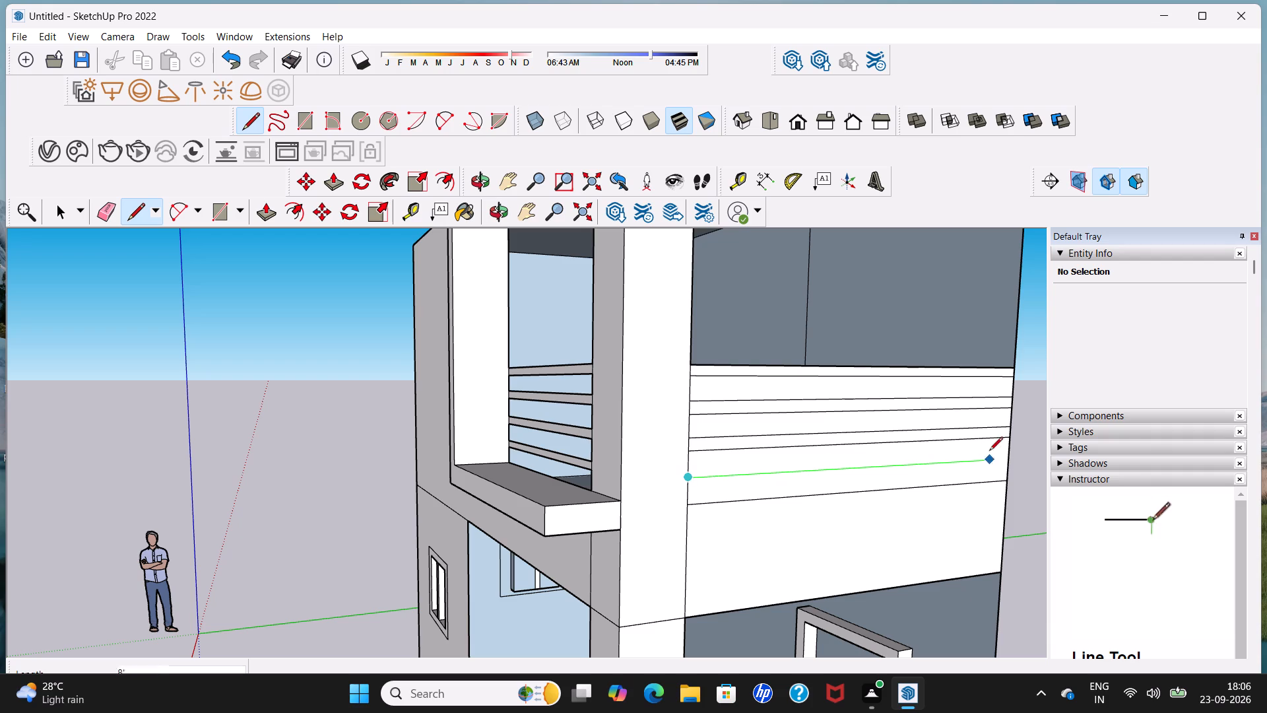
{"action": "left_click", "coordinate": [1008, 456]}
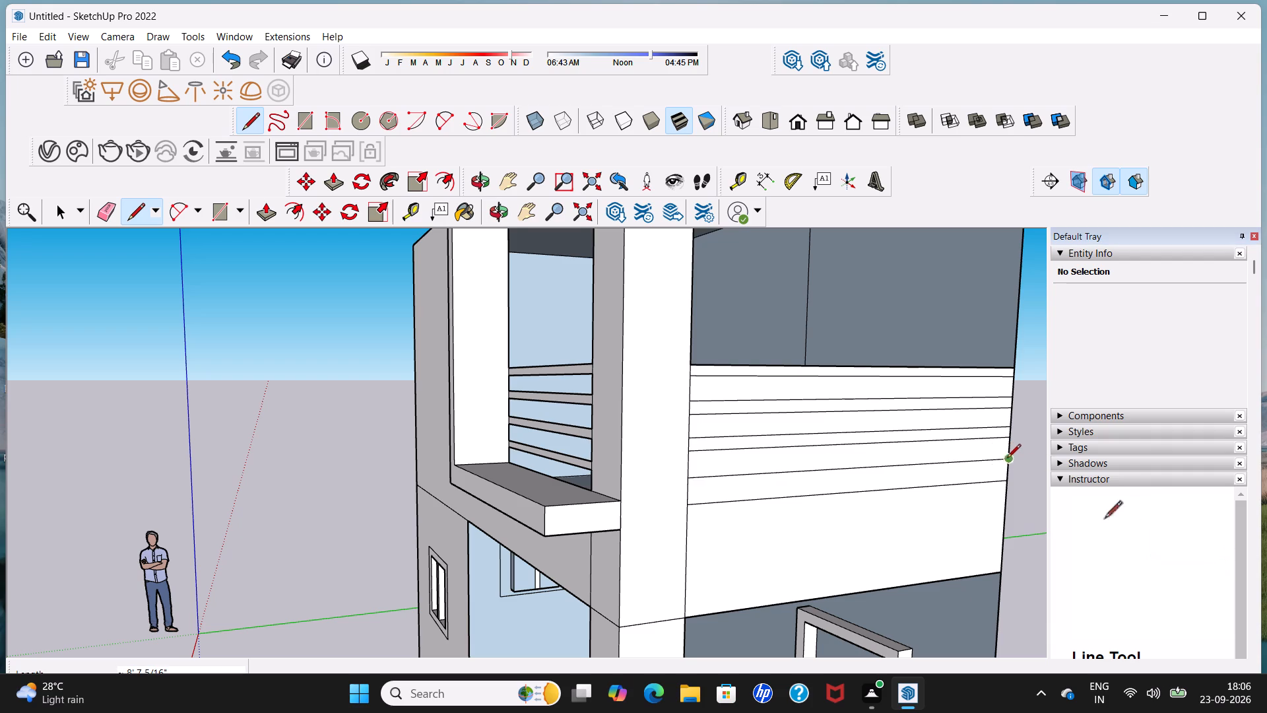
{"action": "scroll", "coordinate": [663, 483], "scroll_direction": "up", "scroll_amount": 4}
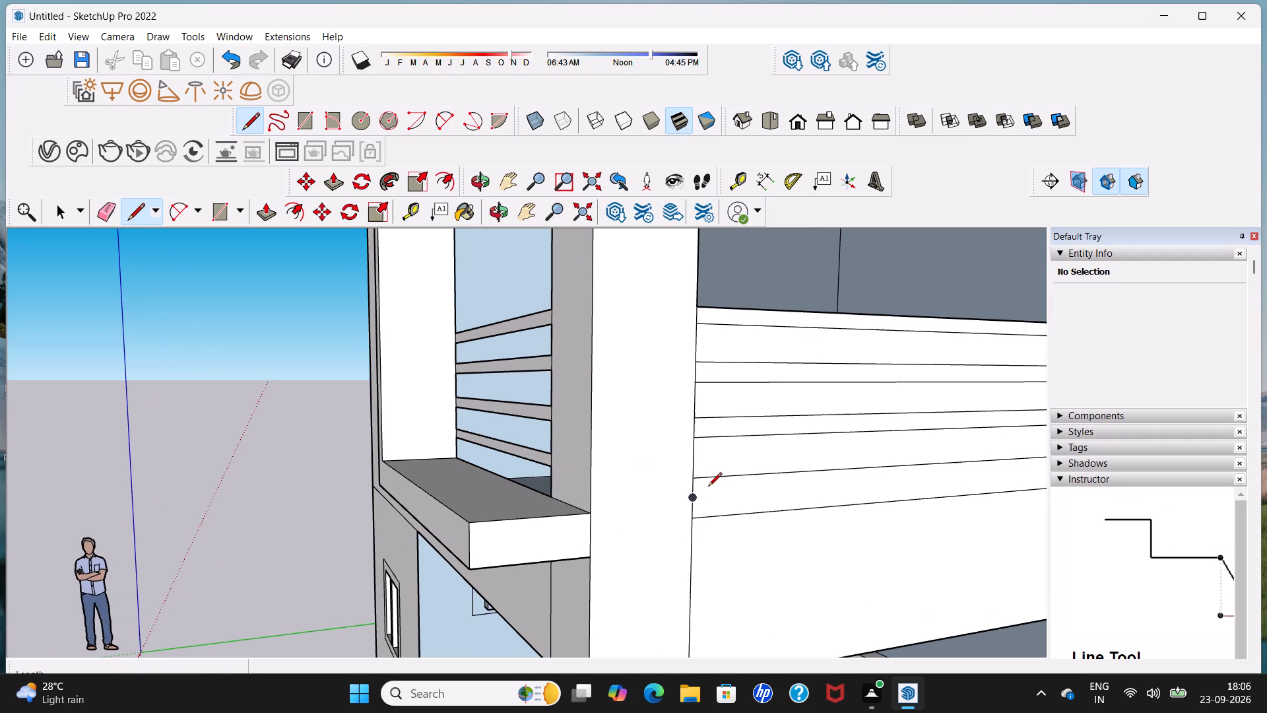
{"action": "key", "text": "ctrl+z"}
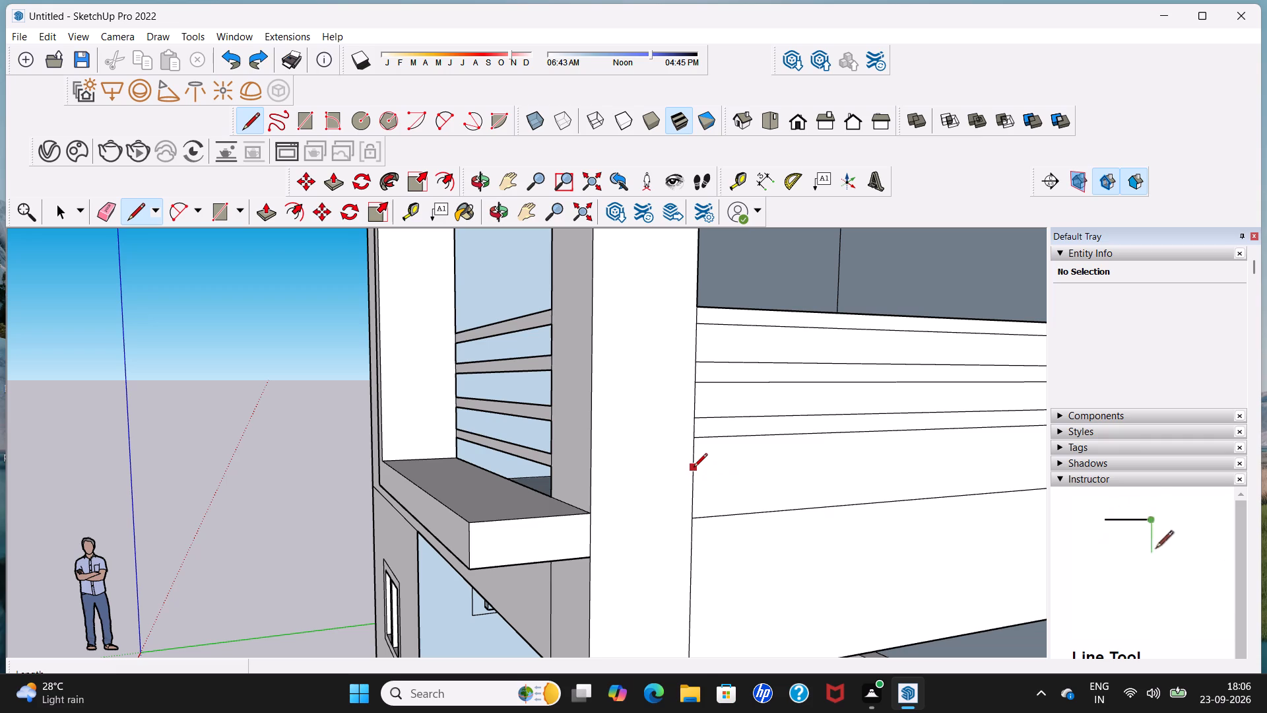
Draw the fourth side rail's upper and lower edges across the side wall, the lower one about 8' 7 5/16" long.
{"action": "left_click", "coordinate": [694, 468]}
{"action": "scroll", "coordinate": [802, 463], "scroll_direction": "down", "scroll_amount": 5}
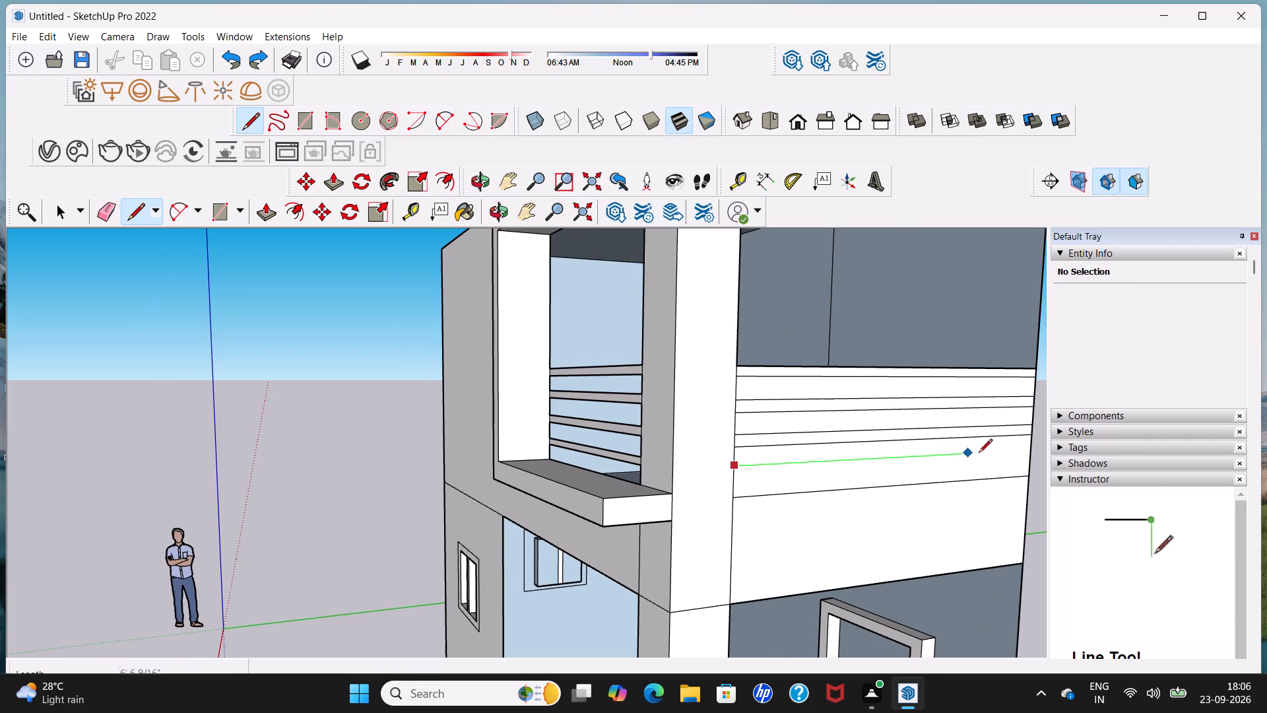
{"action": "left_click", "coordinate": [1028, 450]}
{"action": "scroll", "coordinate": [824, 494], "scroll_direction": "up", "scroll_amount": 3}
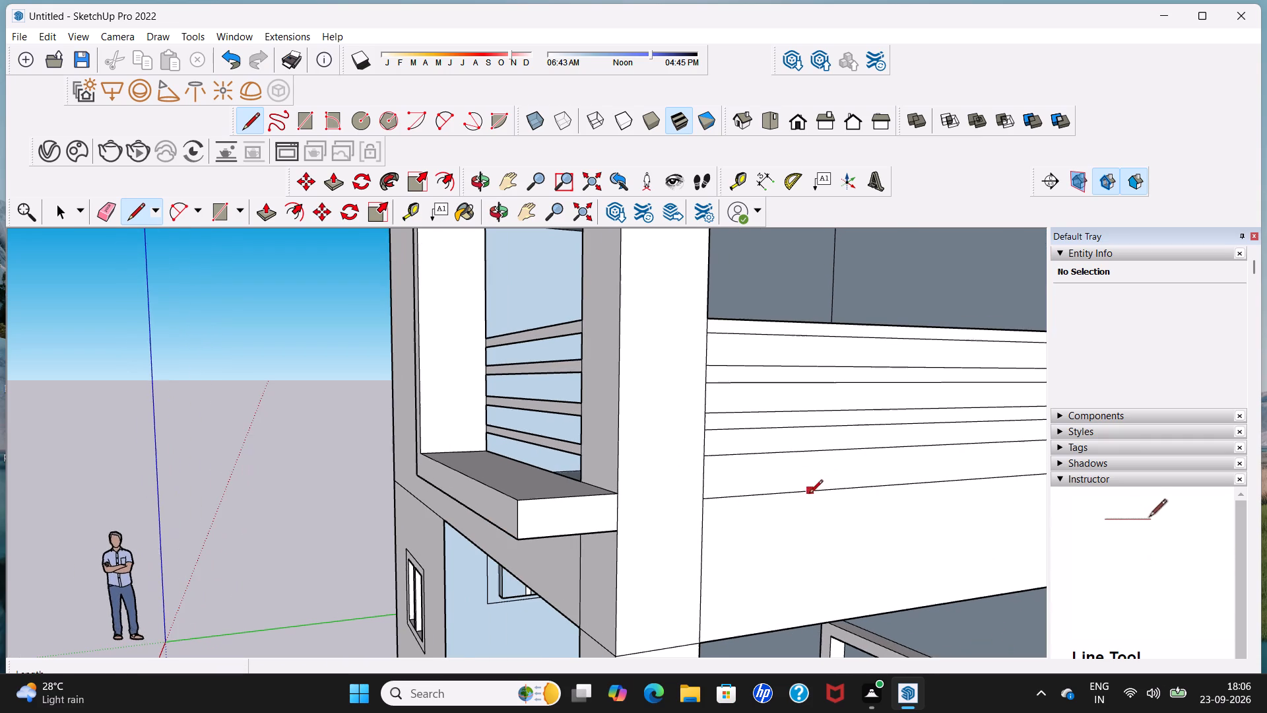
{"action": "scroll", "coordinate": [704, 476], "scroll_direction": "up", "scroll_amount": 3}
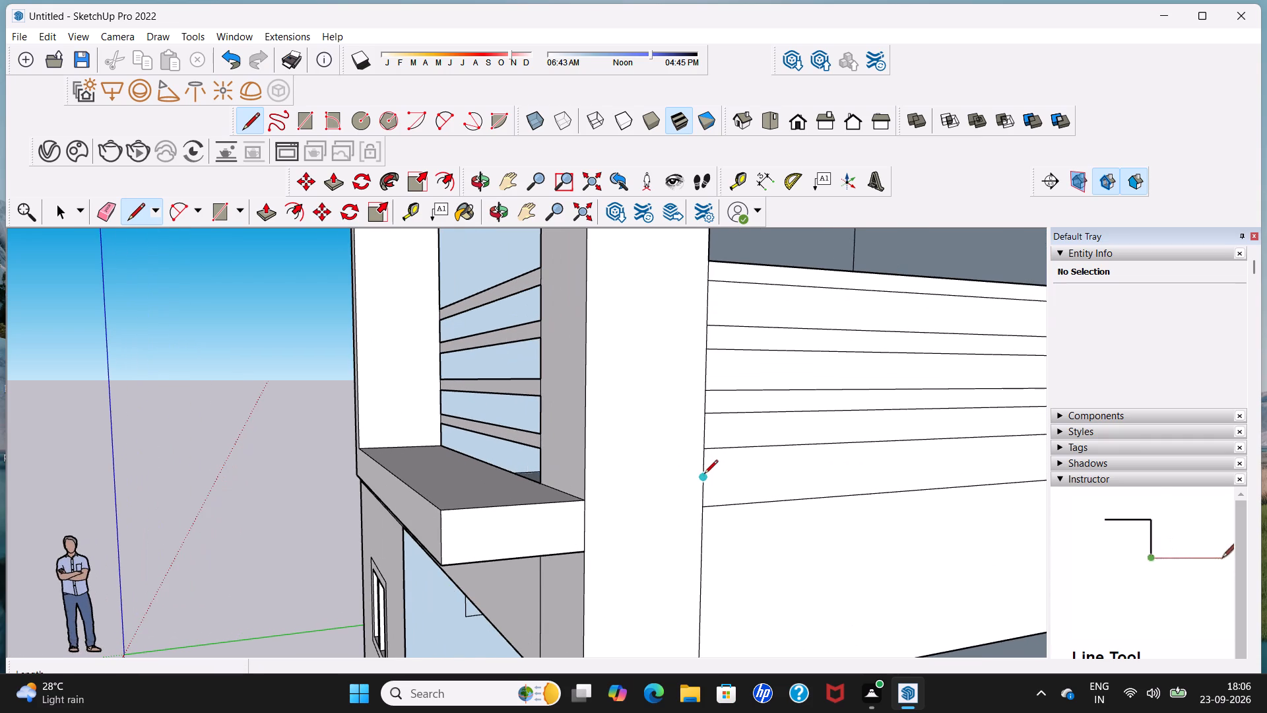
{"action": "left_click", "coordinate": [701, 468]}
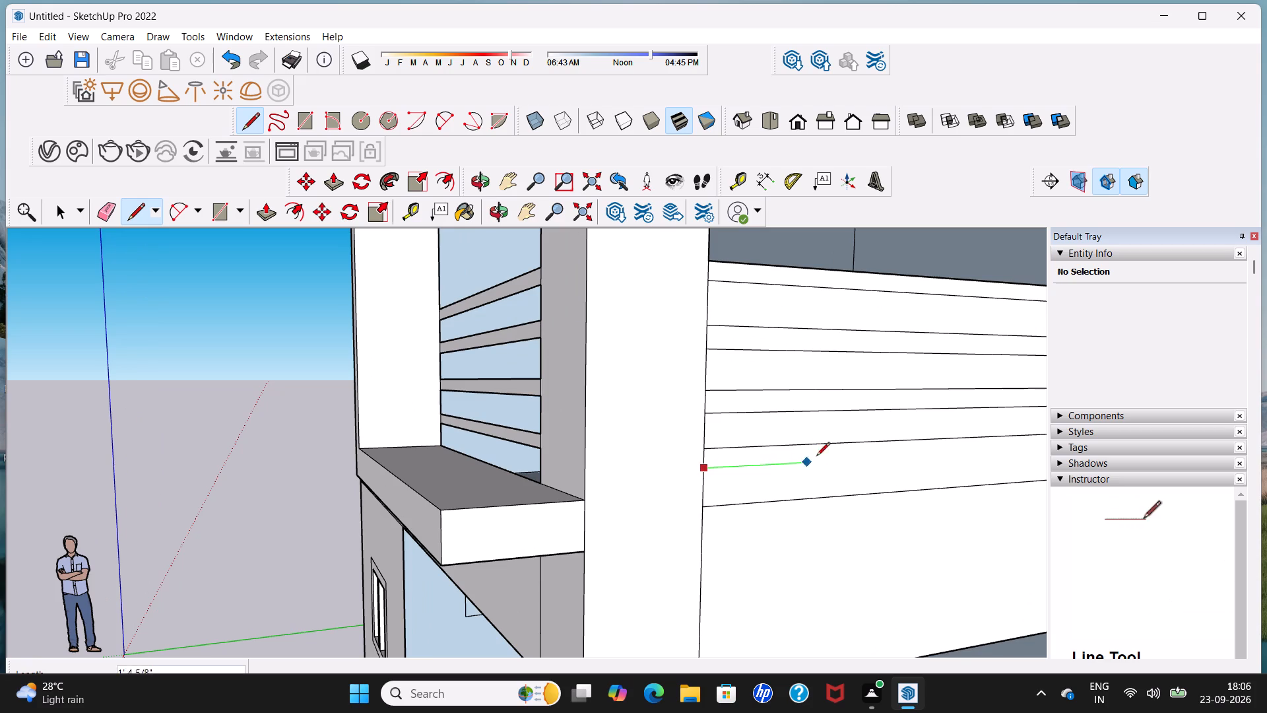
{"action": "scroll", "coordinate": [851, 463], "scroll_direction": "down", "scroll_amount": 6}
{"action": "scroll", "coordinate": [904, 468], "scroll_direction": "down", "scroll_amount": 7}
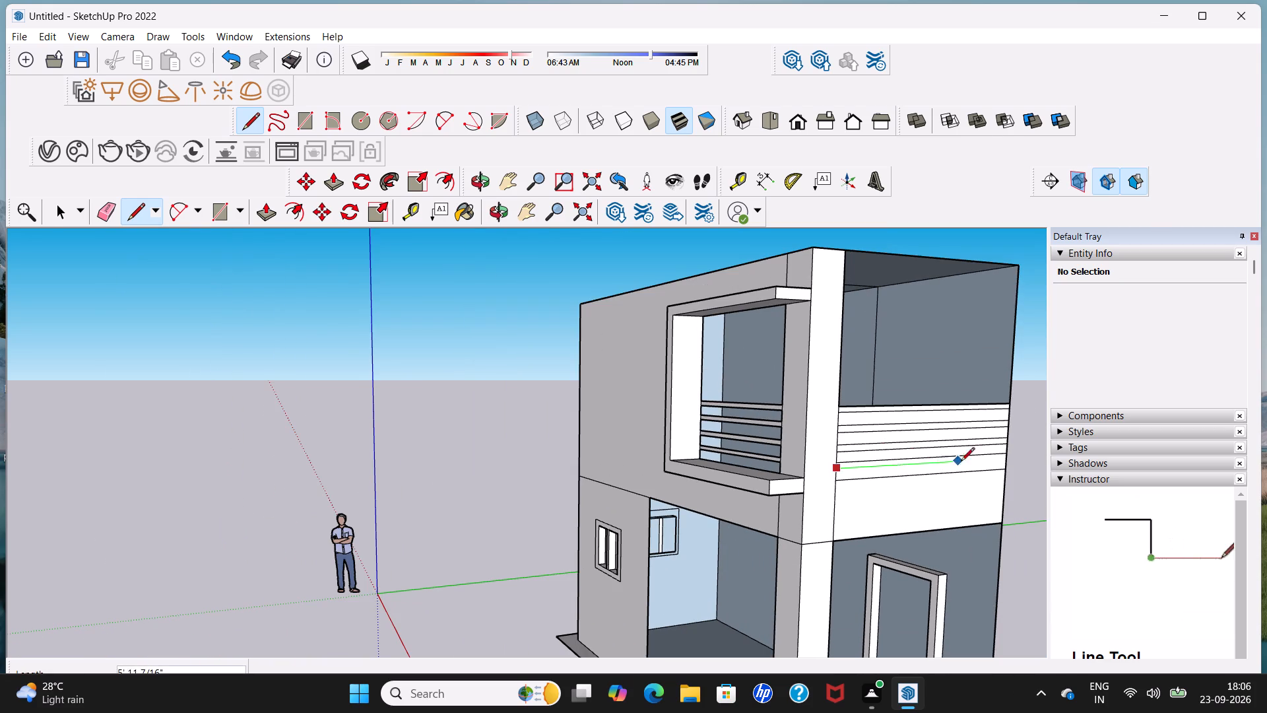
{"action": "scroll", "coordinate": [1000, 461], "scroll_direction": "up", "scroll_amount": 4}
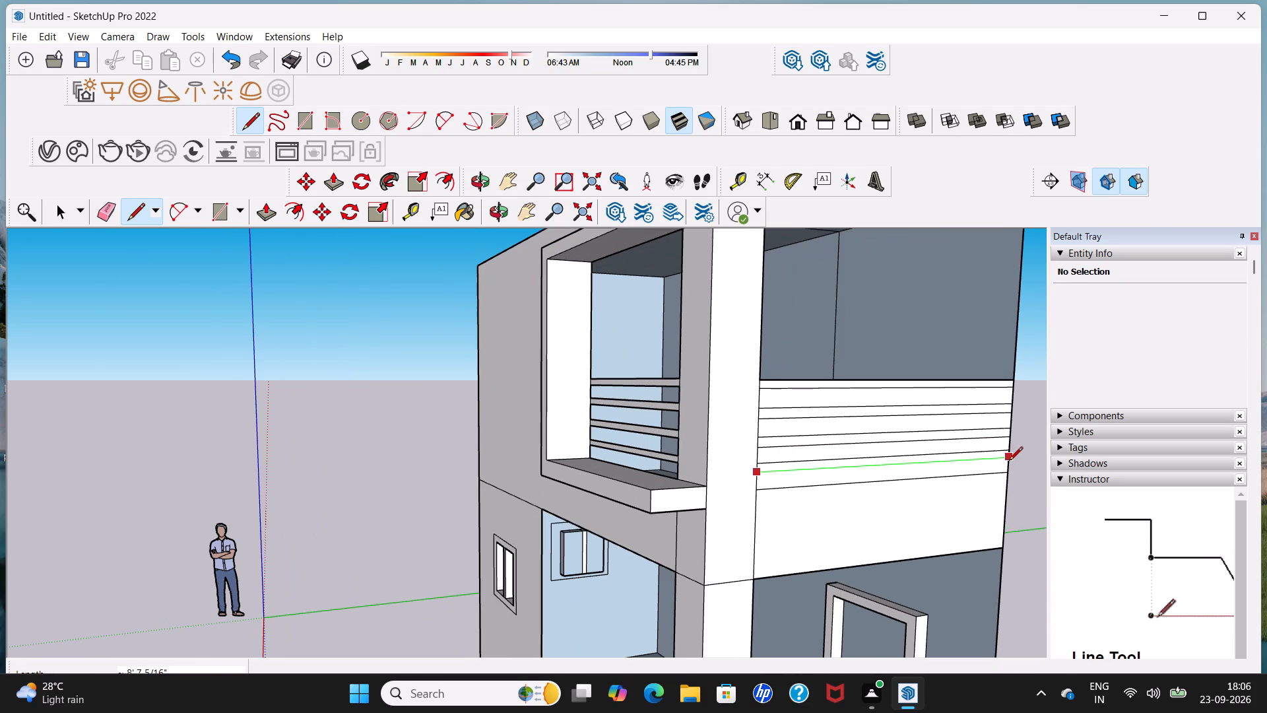
{"action": "left_click", "coordinate": [1009, 461]}
Delete the four side wall faces between and below the rails to leave open gaps in the side railing.
{"action": "key", "text": "space"}
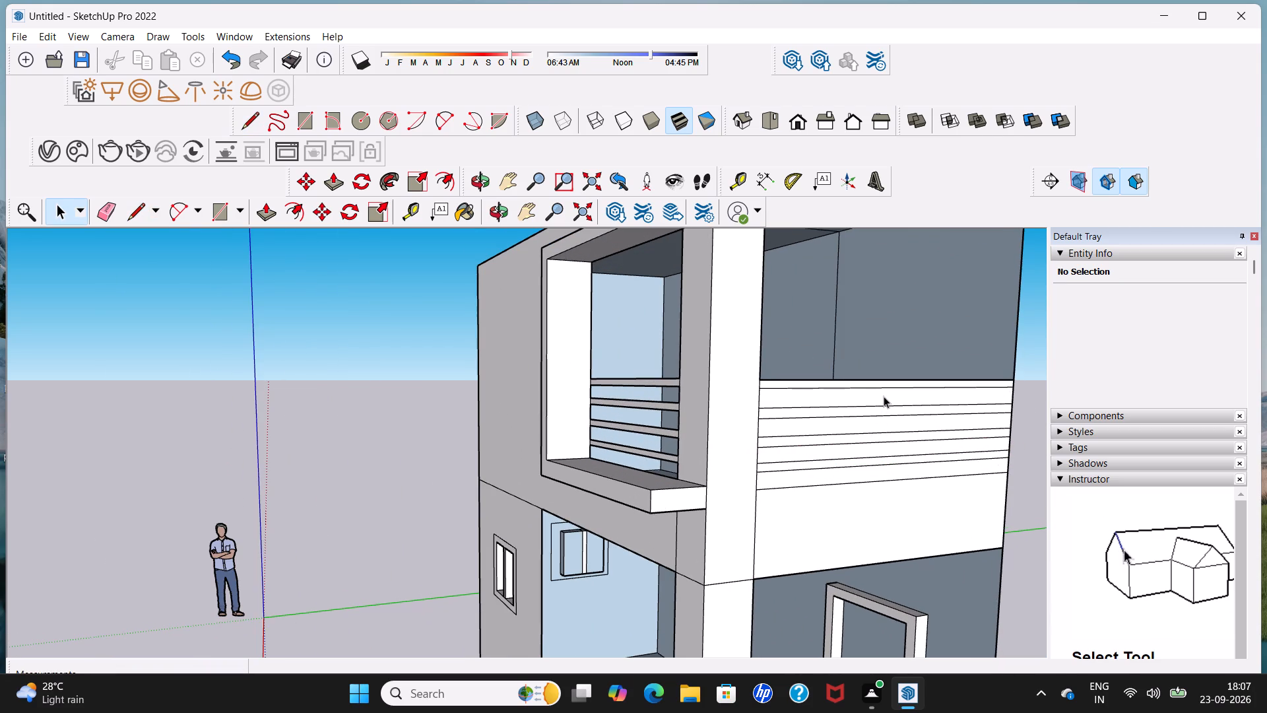
{"action": "left_click", "coordinate": [884, 396]}
{"action": "key", "text": "Delete"}
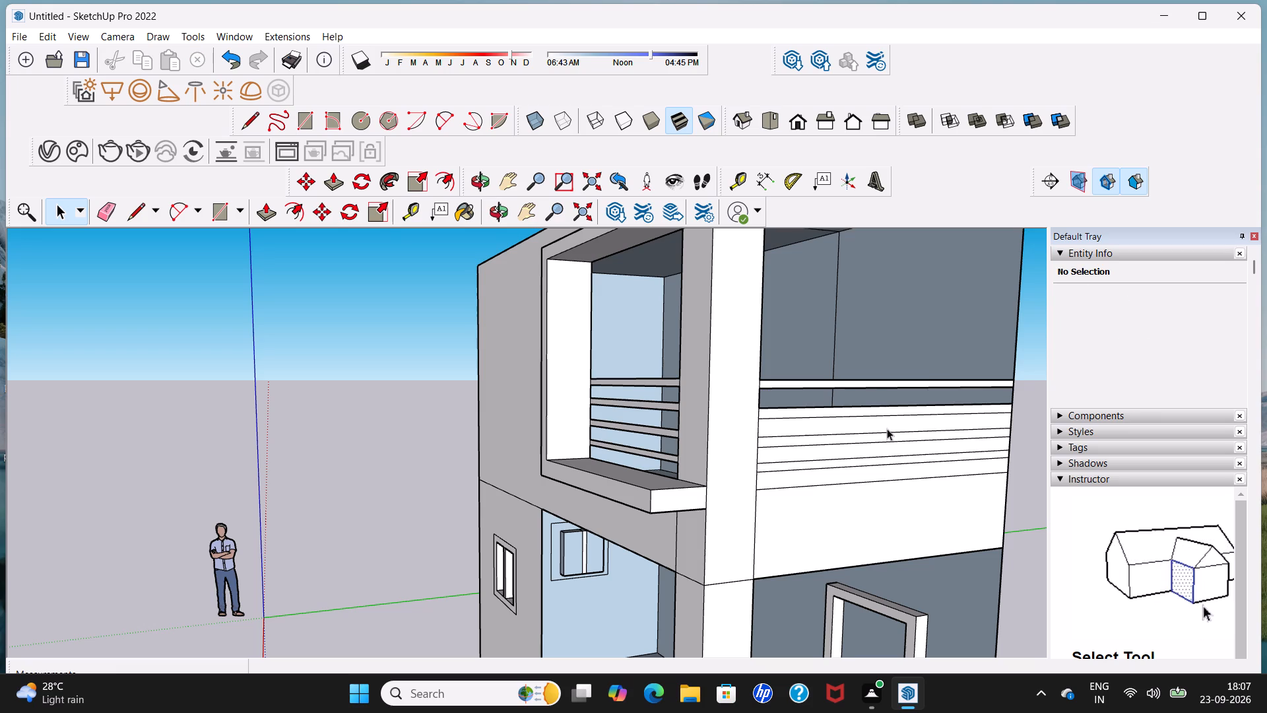
{"action": "left_click", "coordinate": [888, 428]}
{"action": "key", "text": "Delete"}
{"action": "left_click", "coordinate": [888, 452]}
{"action": "key", "text": "Delete"}
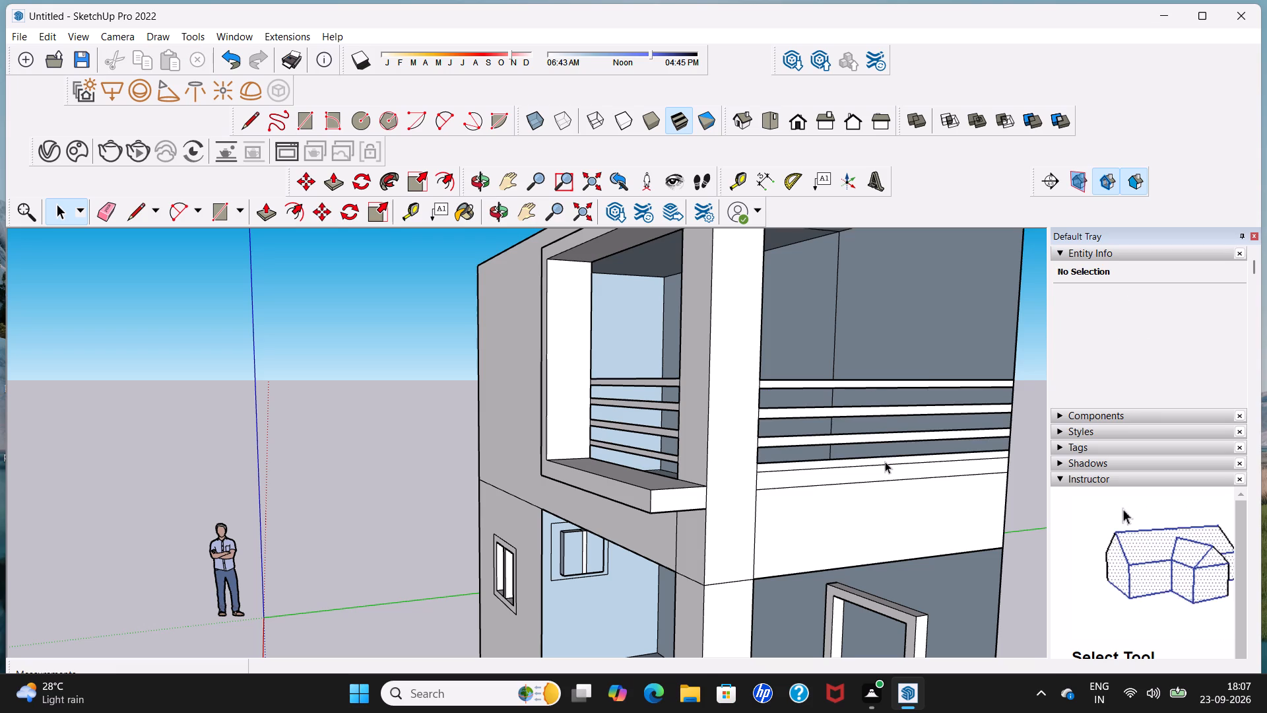
{"action": "left_click", "coordinate": [884, 475]}
{"action": "key", "text": "Delete"}
Examine the side railing and the open upper bay from several angles around the building.
{"action": "scroll", "coordinate": [885, 472], "scroll_direction": "down", "scroll_amount": 11}
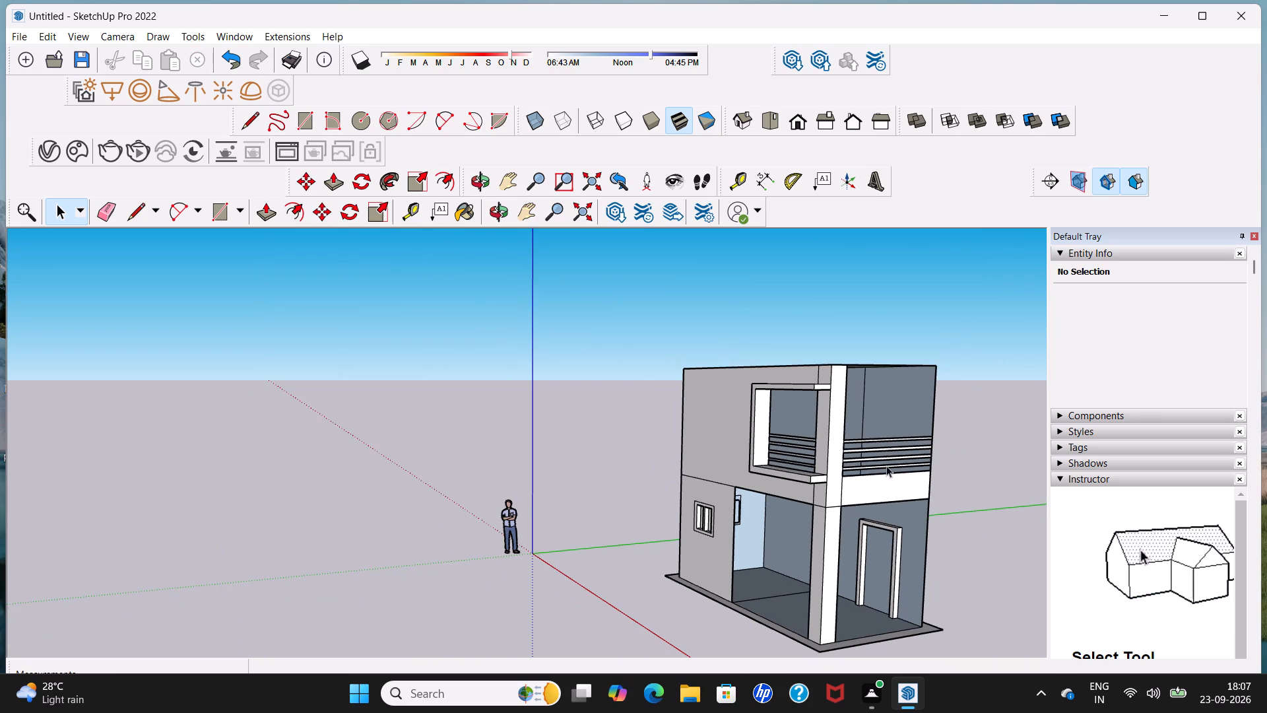
{"action": "middle_click_drag", "start_coordinate": [787, 468], "coordinate": [870, 478]}
{"action": "scroll", "coordinate": [868, 470], "scroll_direction": "up", "scroll_amount": 1}
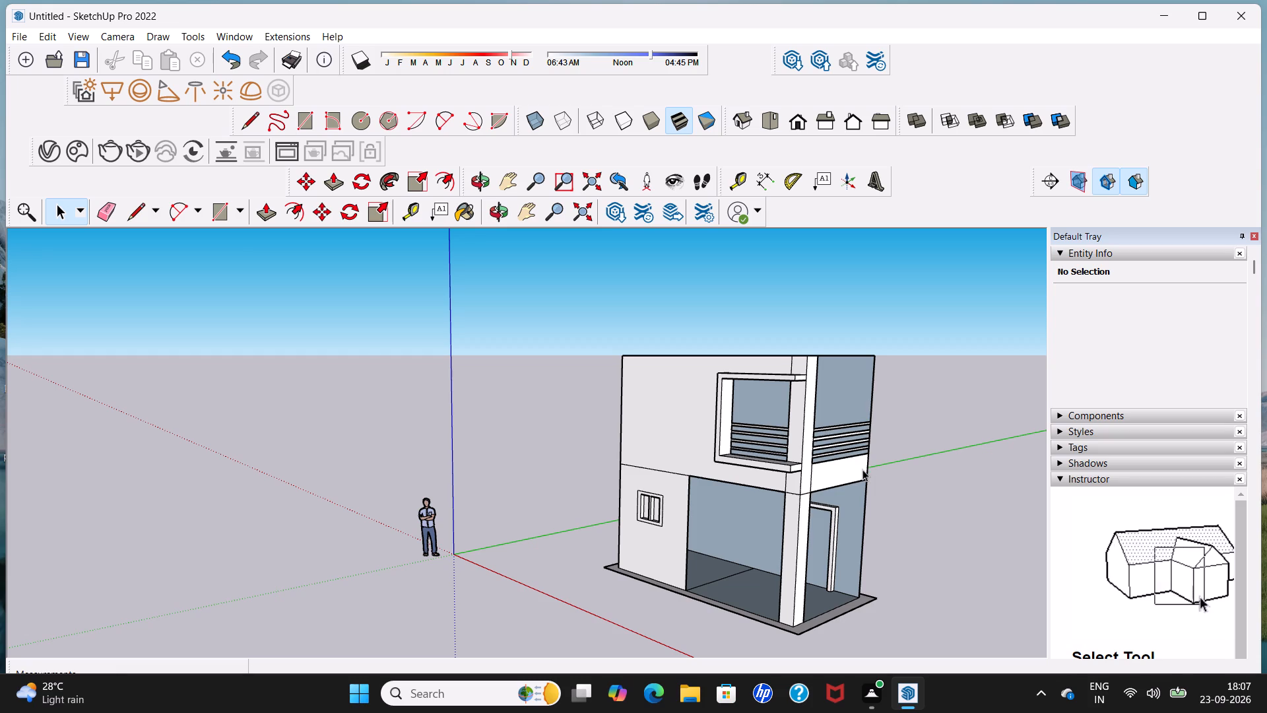
{"action": "middle_click_drag", "start_coordinate": [862, 469], "coordinate": [680, 481]}
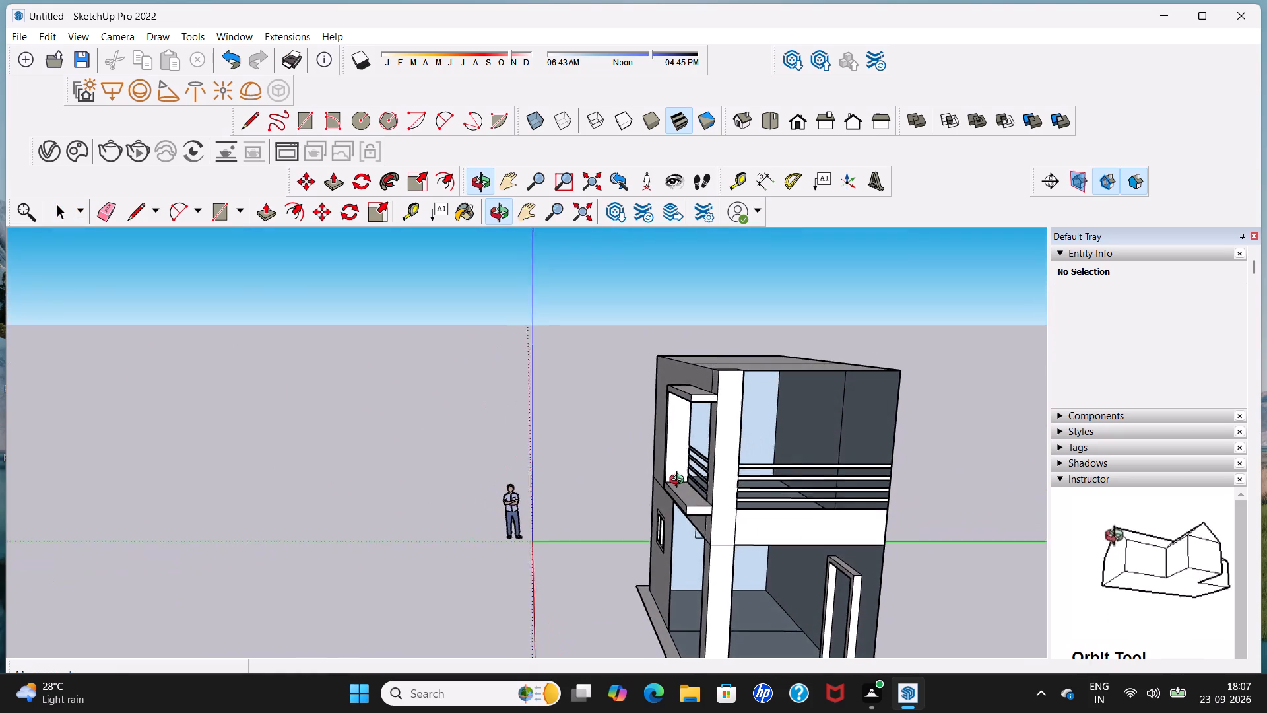
{"action": "middle_click_drag", "start_coordinate": [680, 481], "coordinate": [647, 504]}
{"action": "middle_click_drag", "start_coordinate": [799, 445], "coordinate": [672, 434]}
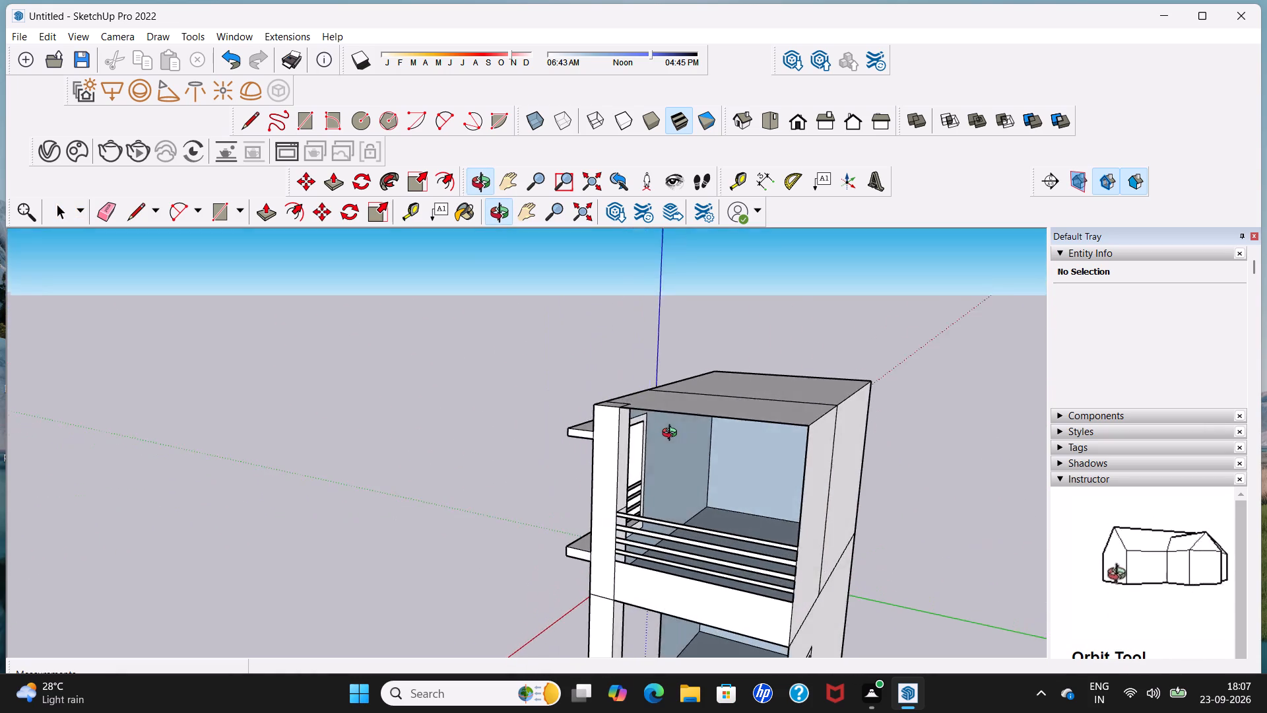
{"action": "middle_click_drag", "start_coordinate": [672, 434], "coordinate": [786, 450]}
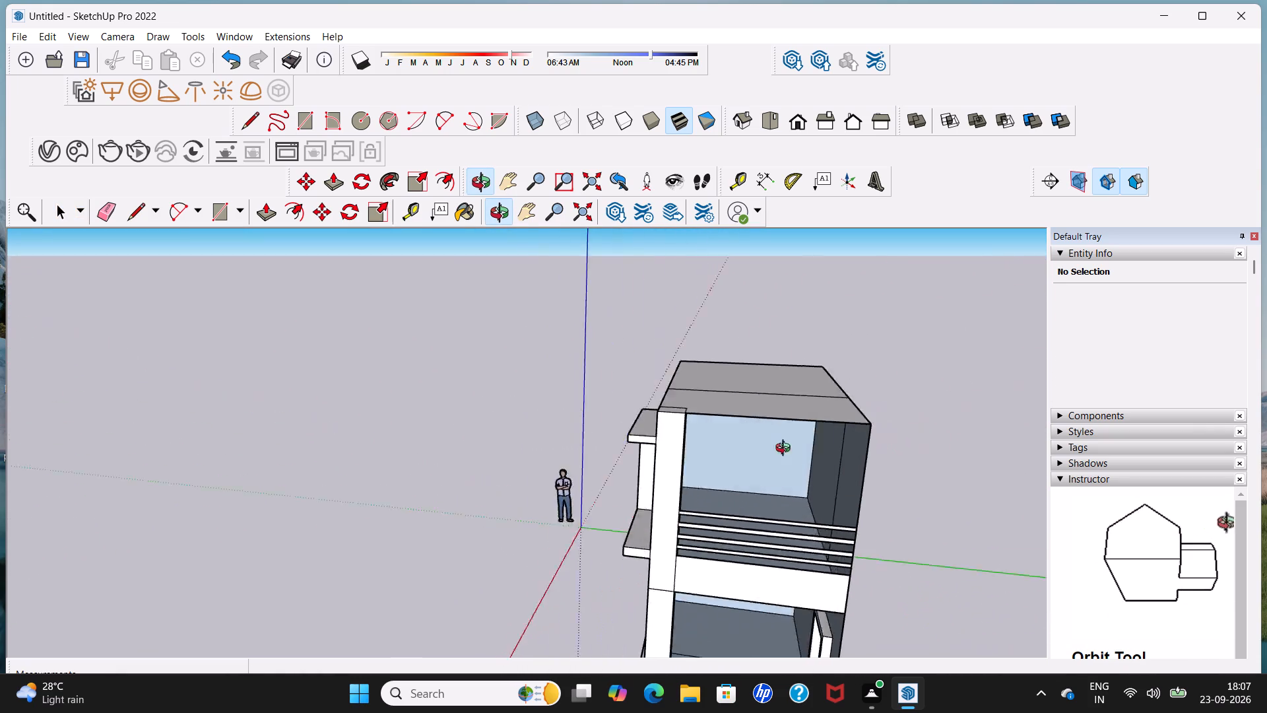
{"action": "middle_click_drag", "start_coordinate": [786, 450], "coordinate": [890, 443]}
{"action": "middle_click_drag", "start_coordinate": [756, 483], "coordinate": [944, 448]}
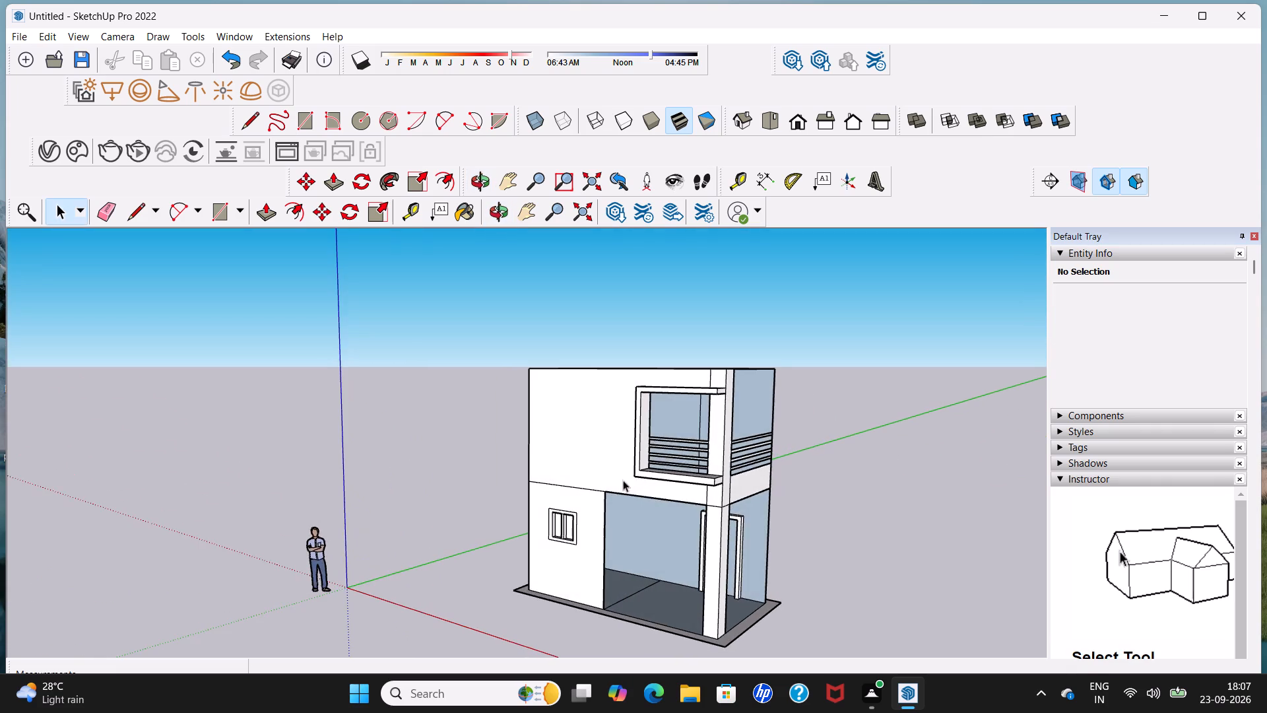
Draw a 3' by 7' door rectangle on the upper bay's back wall, rising from the floor edge.
{"action": "middle_click_drag", "start_coordinate": [526, 471], "coordinate": [746, 465]}
{"action": "scroll", "coordinate": [610, 452], "scroll_direction": "up", "scroll_amount": 3}
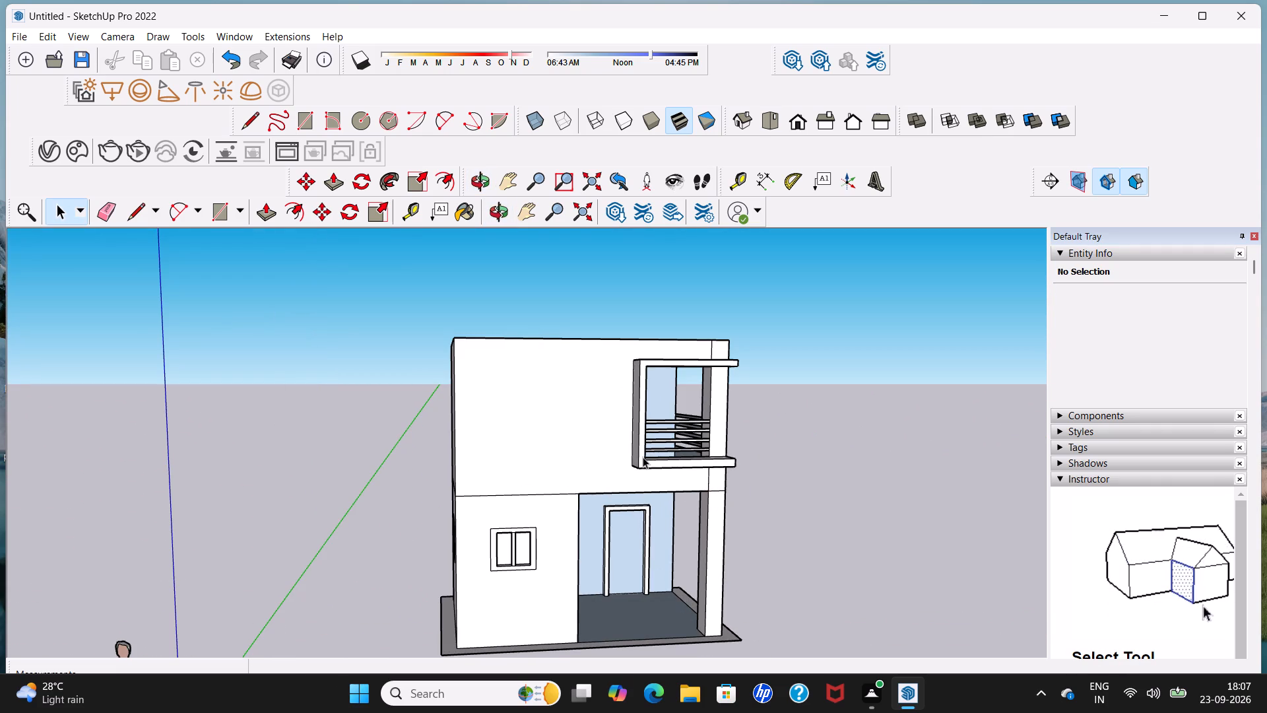
{"action": "middle_click_drag", "start_coordinate": [715, 401], "coordinate": [653, 409]}
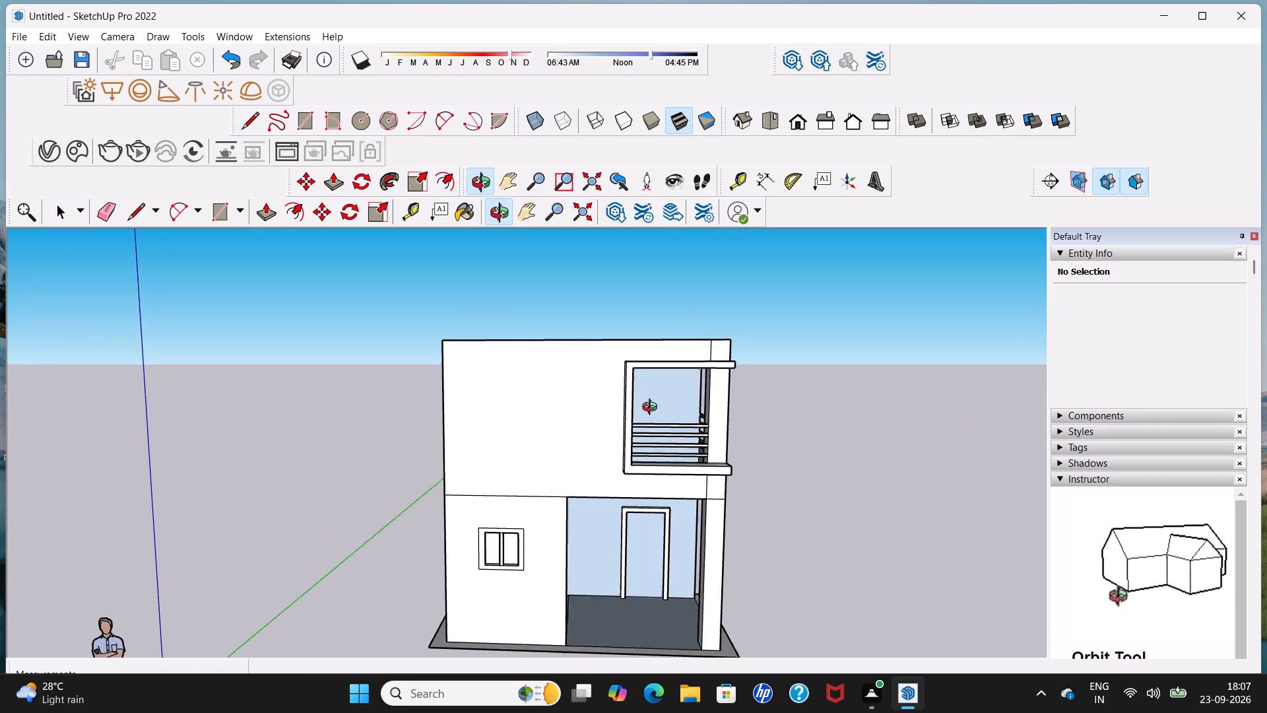
{"action": "middle_click_drag", "start_coordinate": [653, 409], "coordinate": [633, 401]}
{"action": "scroll", "coordinate": [631, 403], "scroll_direction": "up", "scroll_amount": 6}
{"action": "middle_click_drag", "start_coordinate": [715, 404], "coordinate": [713, 476]}
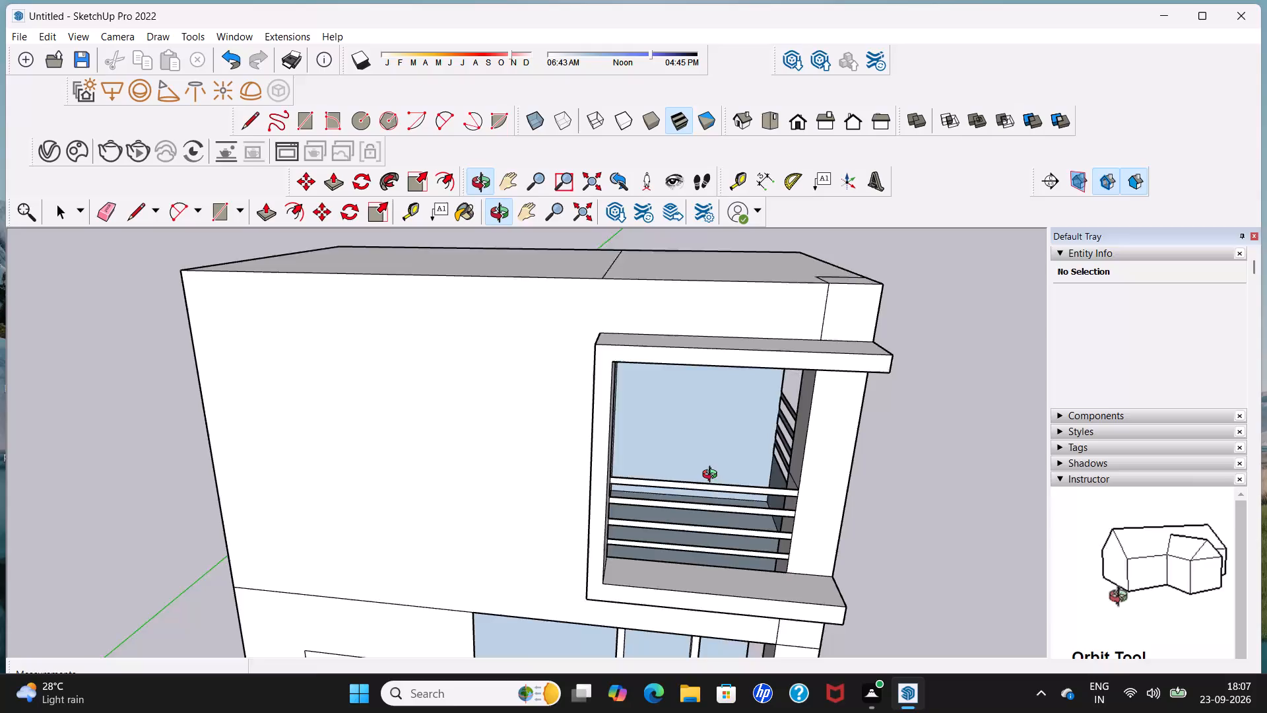
{"action": "middle_click_drag", "start_coordinate": [713, 476], "coordinate": [684, 484]}
{"action": "scroll", "coordinate": [690, 468], "scroll_direction": "up", "scroll_amount": 4}
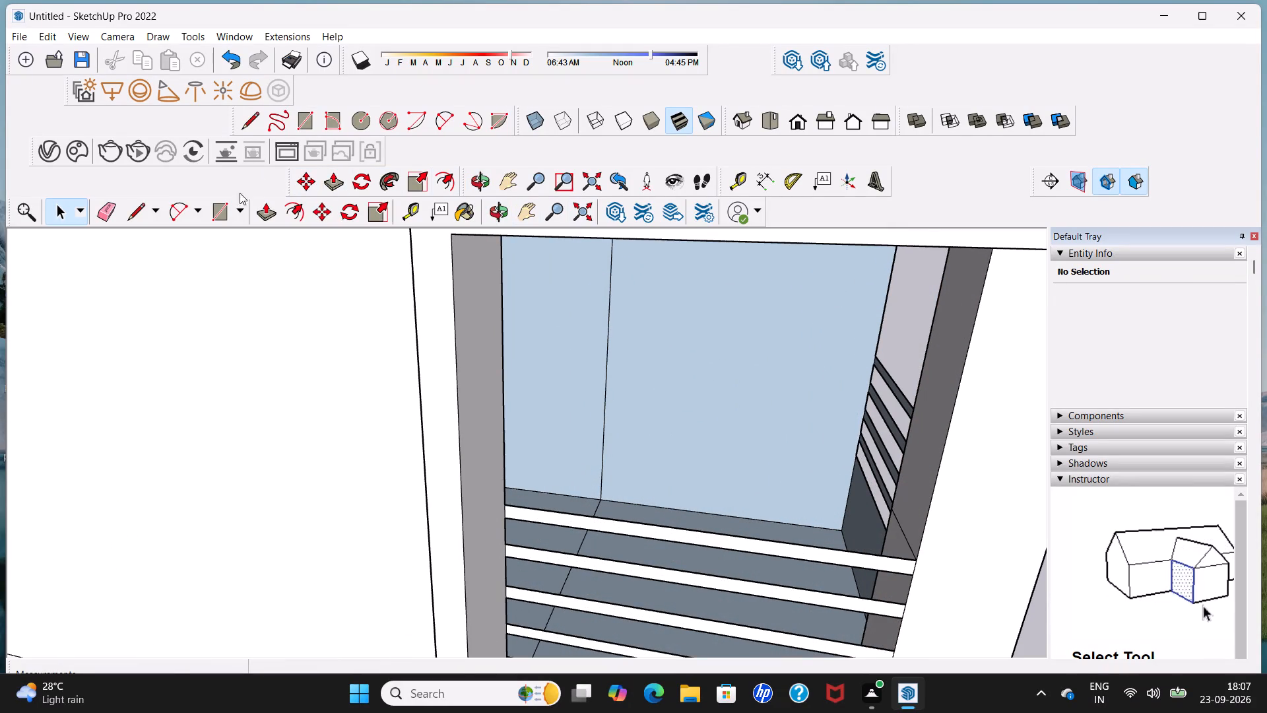
{"action": "left_click", "coordinate": [216, 211]}
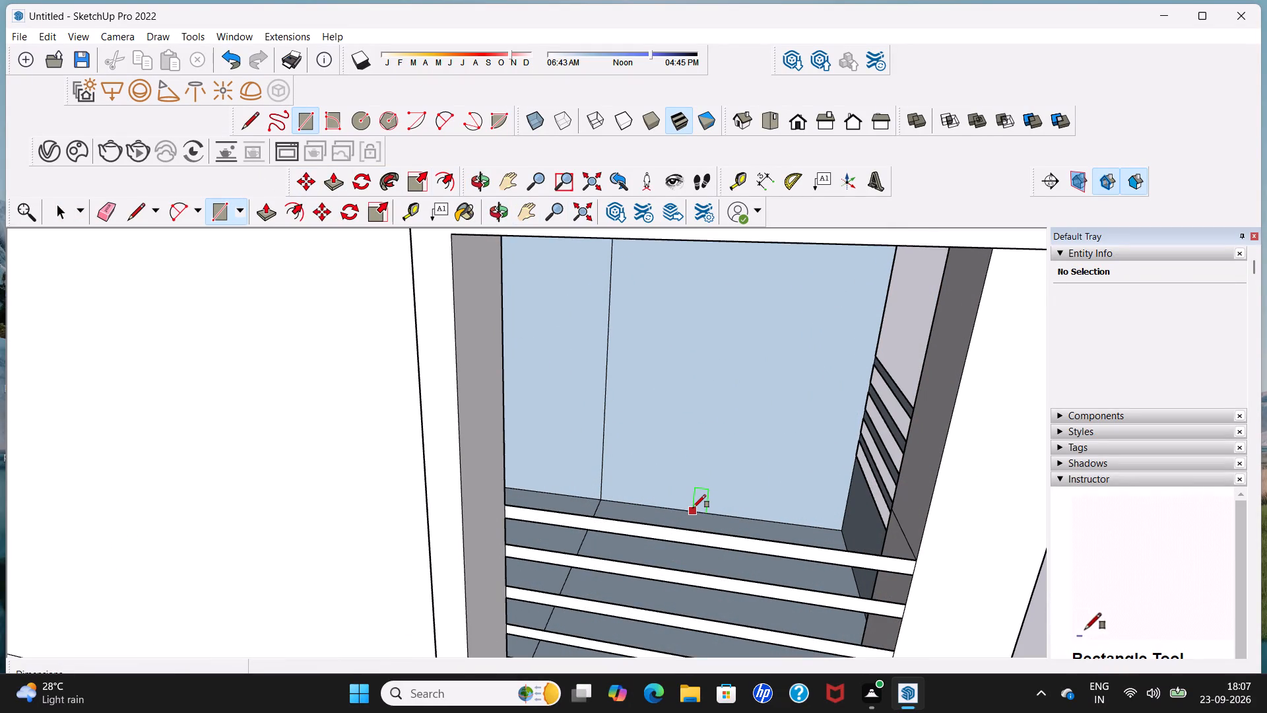
{"action": "left_click", "coordinate": [676, 505]}
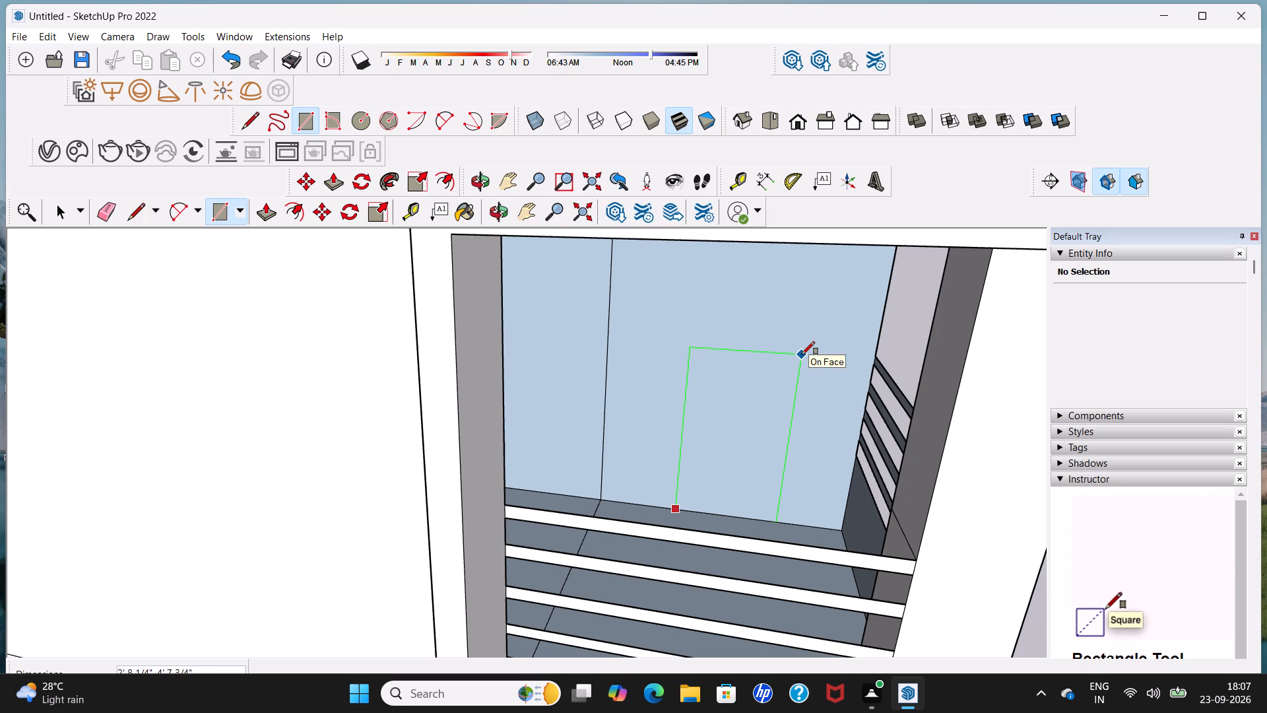
{"action": "key", "text": "3"}
{"action": "key", "text": "apostrophe"}
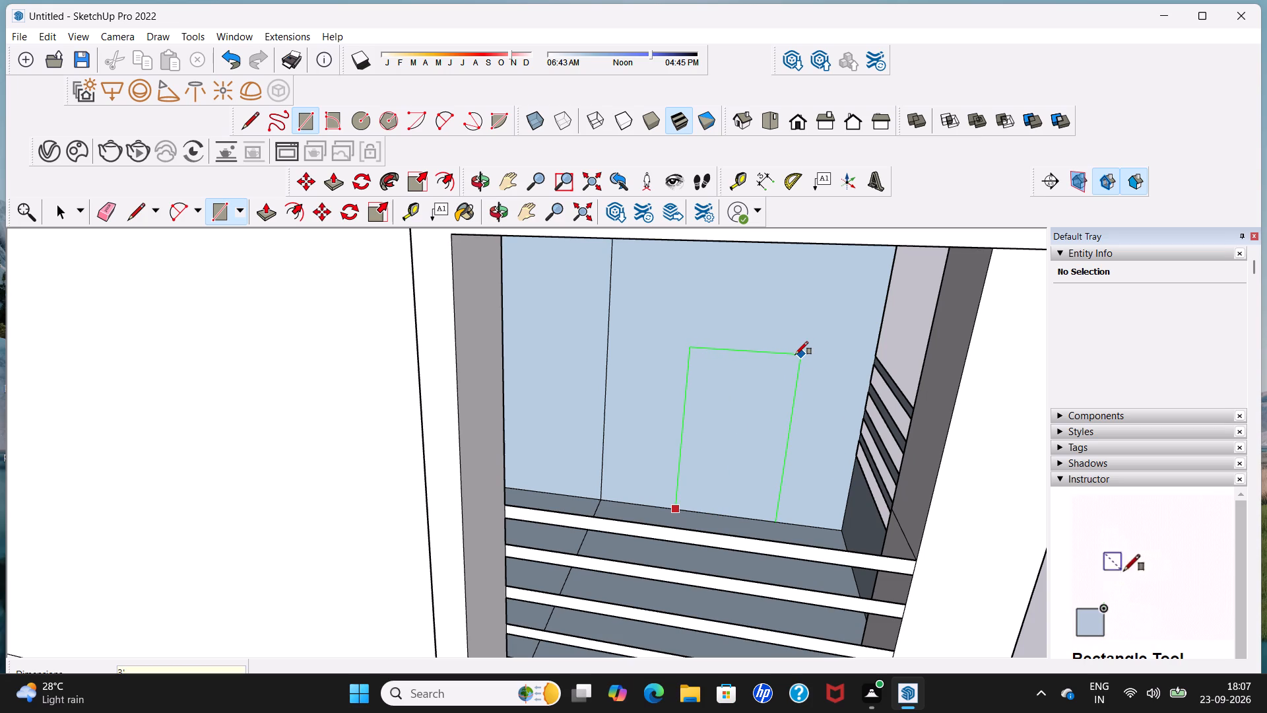
{"action": "key", "text": "comma"}
{"action": "key", "text": "7"}
{"action": "key", "text": "apostrophe"}
{"action": "key", "text": "Return"}
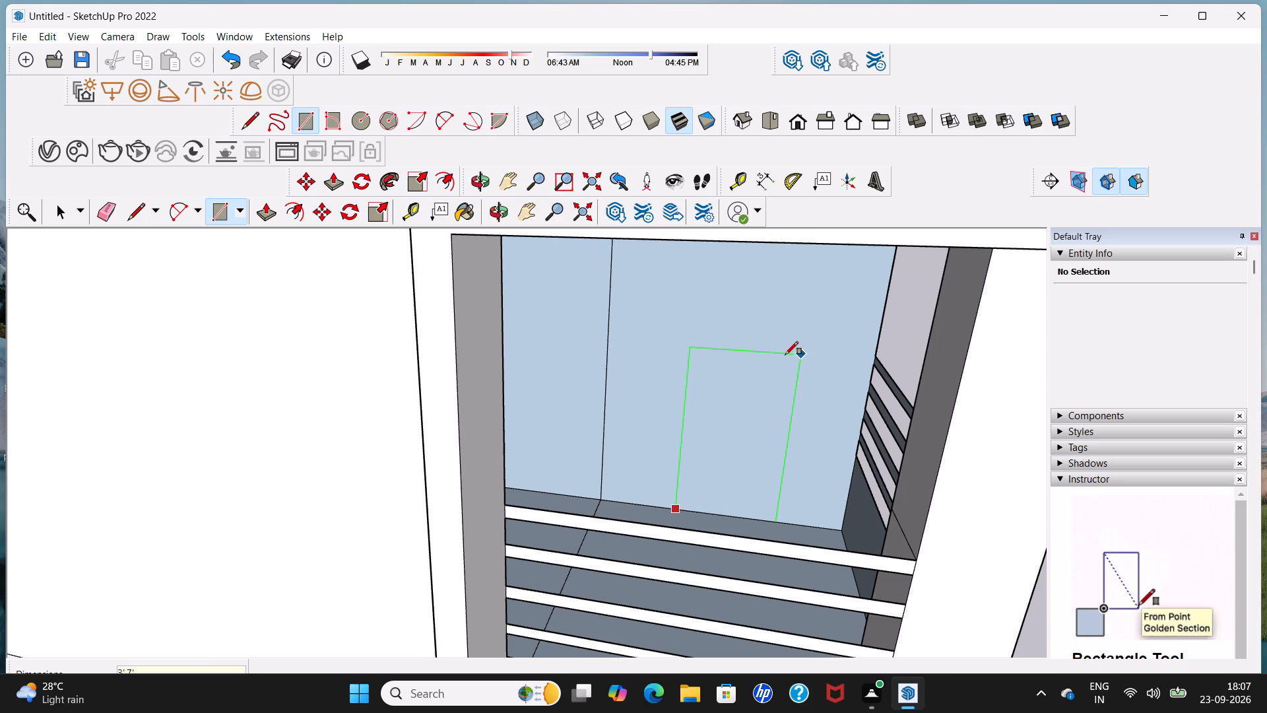
{"action": "key", "text": "space"}
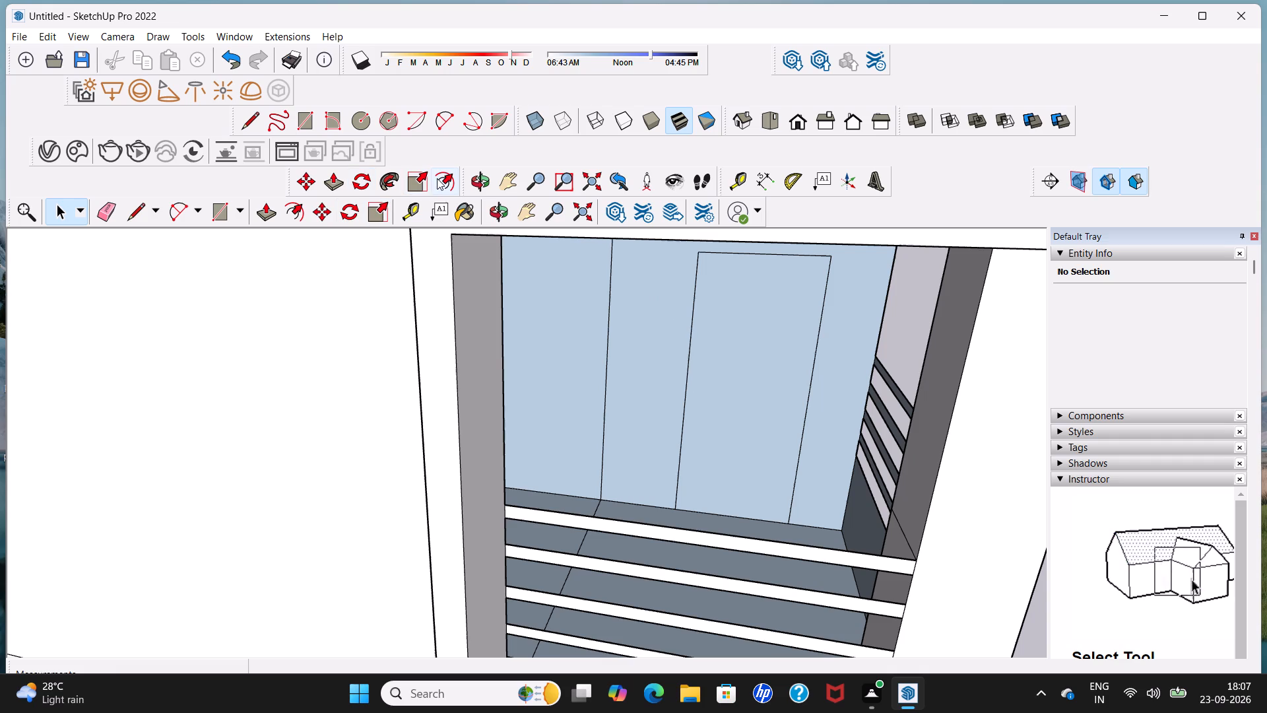
Offset the upper door outline outward about 4 3/16" to form its frame.
{"action": "left_click", "coordinate": [437, 178]}
{"action": "left_click", "coordinate": [738, 370]}
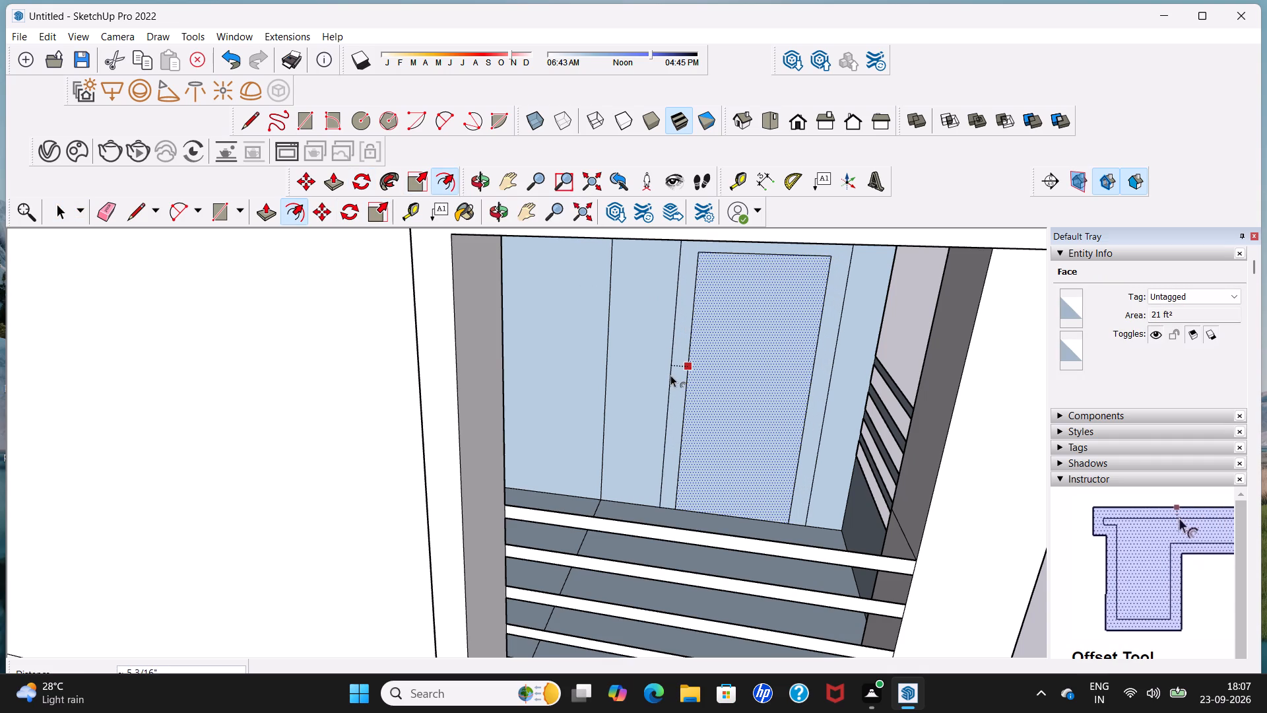
{"action": "left_click", "coordinate": [674, 374]}
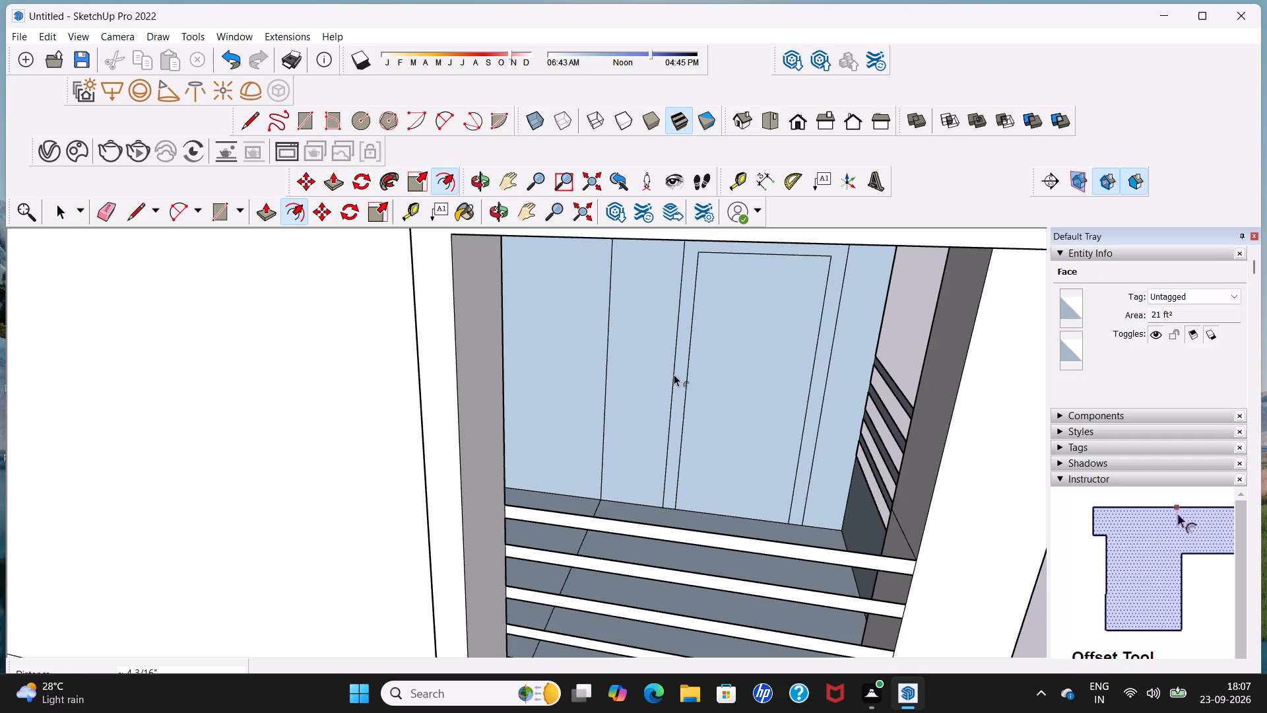
{"action": "key", "text": "space"}
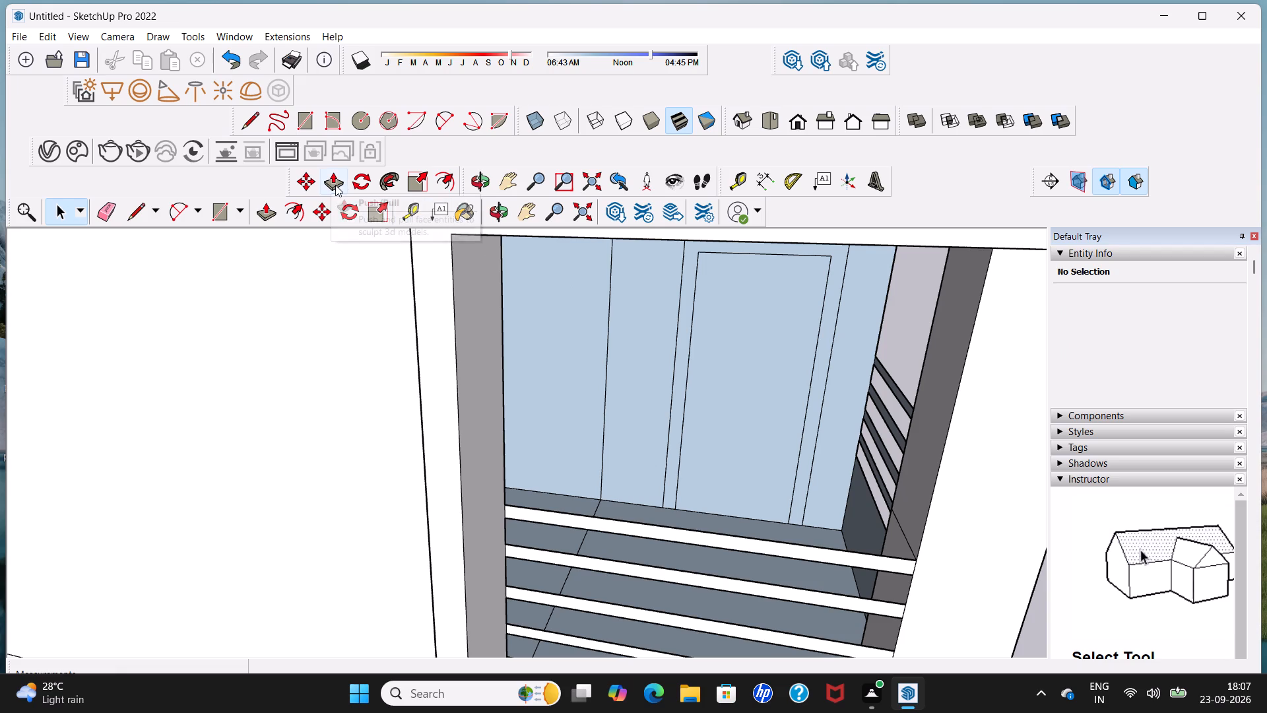
Push/Pull the upper door's frame face out from the back wall by about 6 3/4".
{"action": "left_click", "coordinate": [335, 185]}
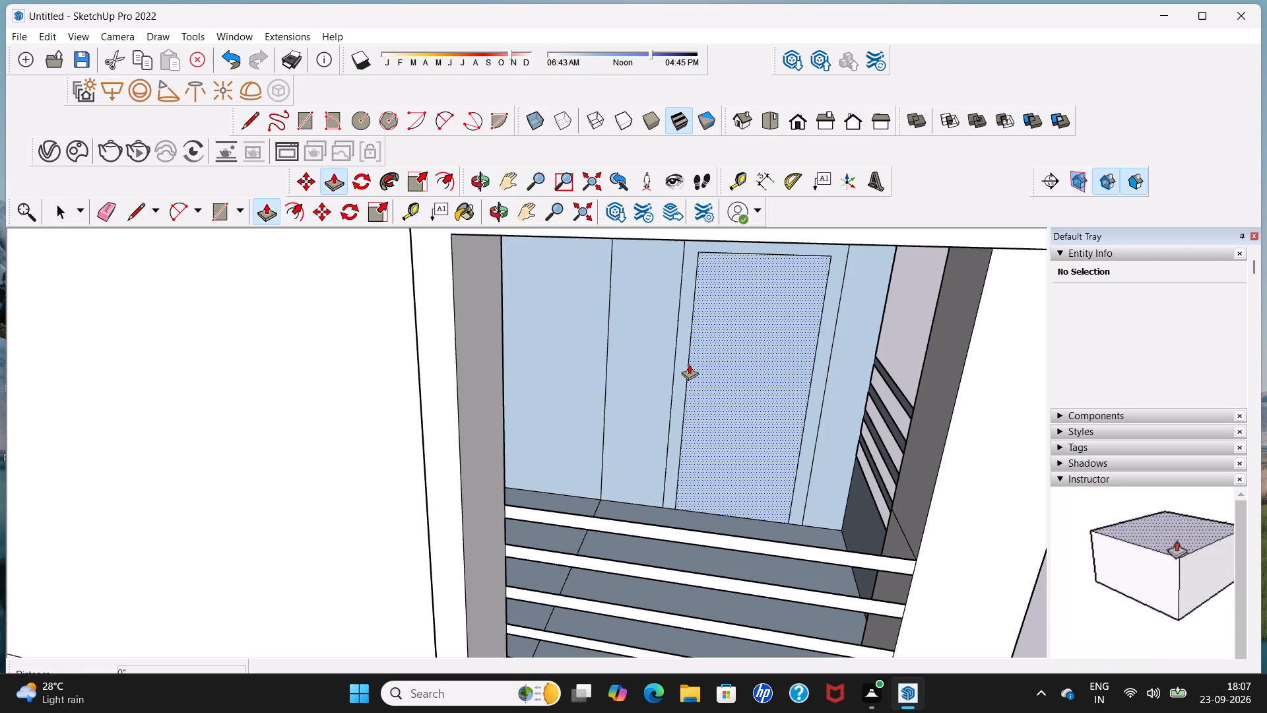
{"action": "scroll", "coordinate": [680, 369], "scroll_direction": "up", "scroll_amount": 3}
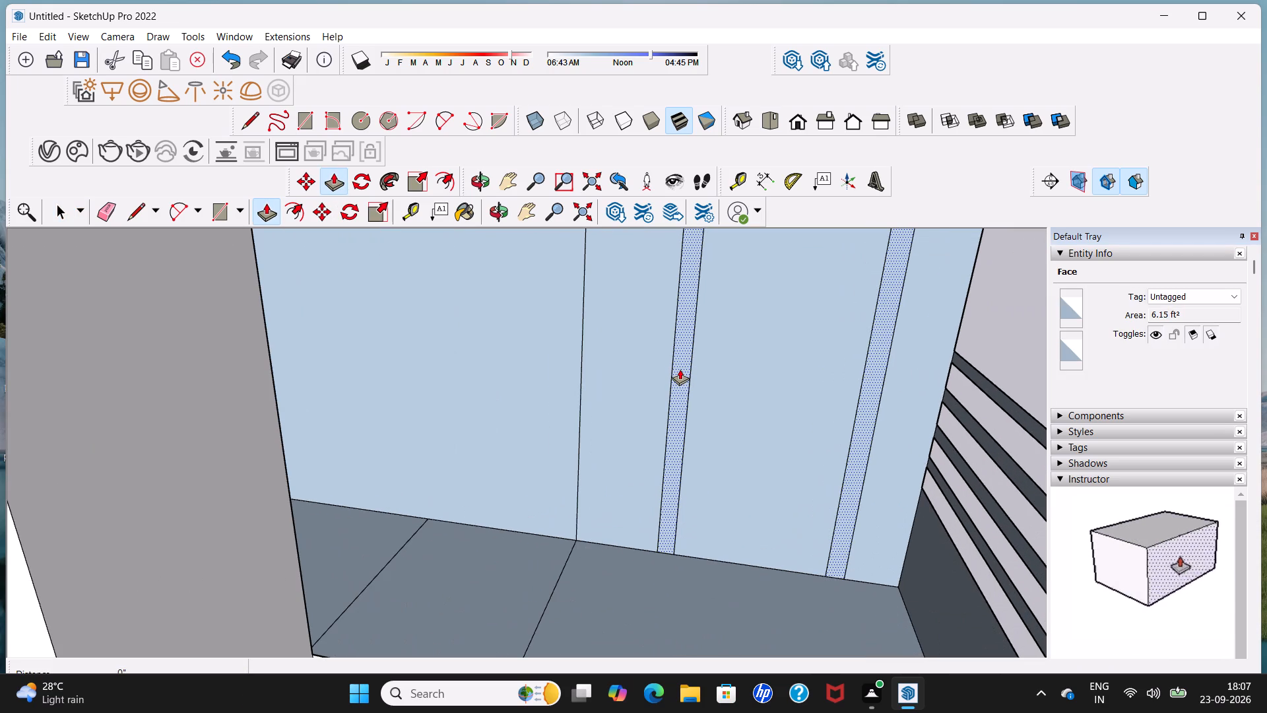
{"action": "left_click", "coordinate": [680, 369]}
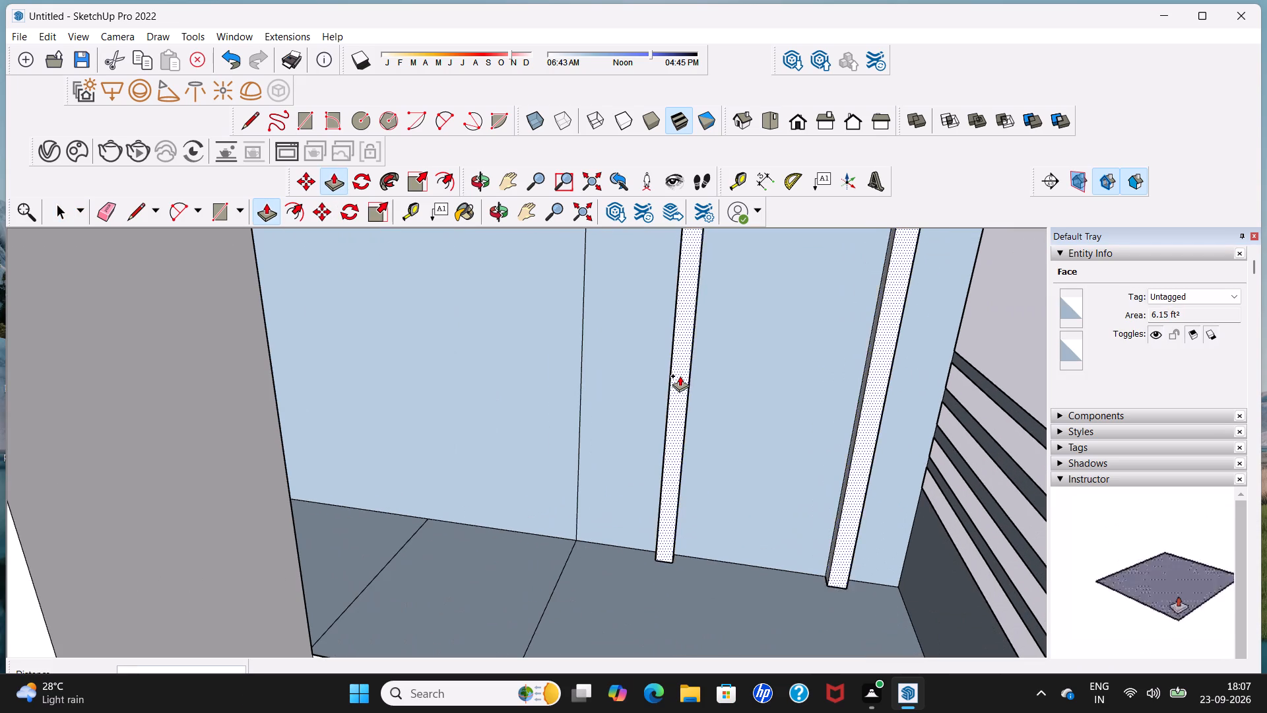
{"action": "left_click", "coordinate": [680, 378]}
{"action": "scroll", "coordinate": [690, 373], "scroll_direction": "down", "scroll_amount": 13}
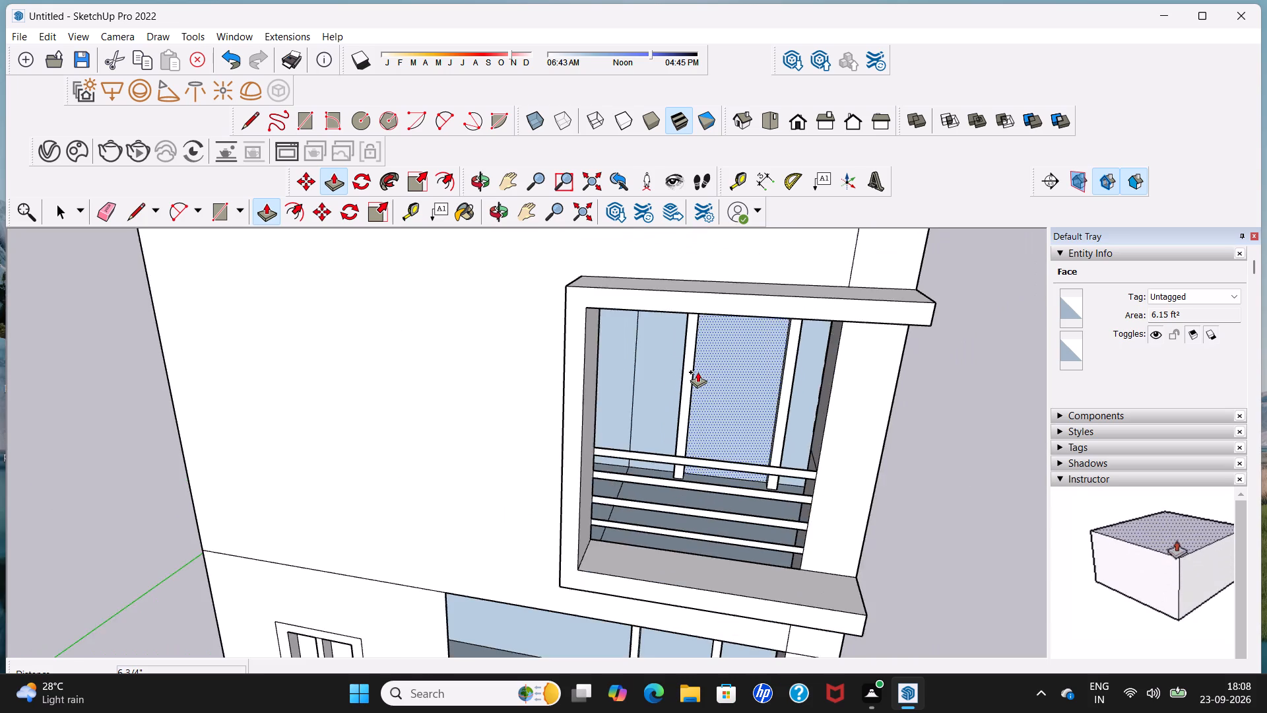
{"action": "scroll", "coordinate": [698, 372], "scroll_direction": "down", "scroll_amount": 1}
{"action": "key", "text": "space"}
Examine the upper framed door and railed bay from the front, side and above.
{"action": "middle_click_drag", "start_coordinate": [707, 386], "coordinate": [708, 342]}
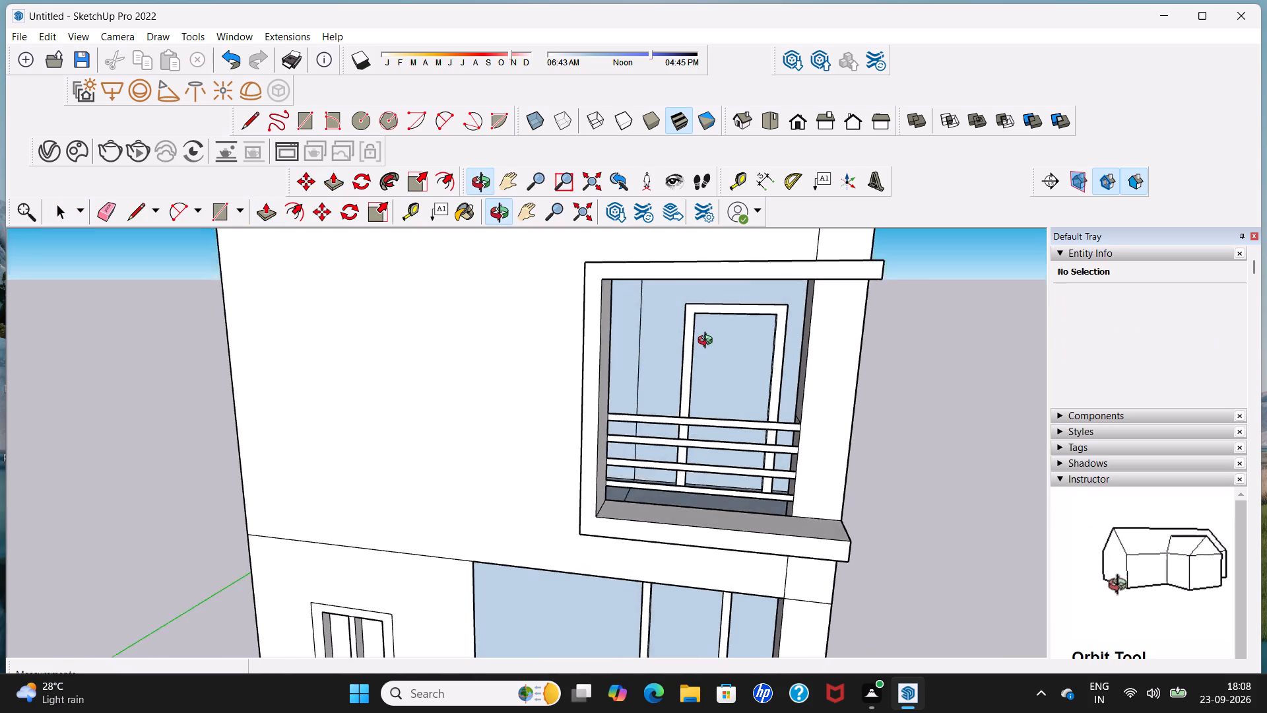
{"action": "middle_click_drag", "start_coordinate": [708, 342], "coordinate": [717, 319]}
{"action": "scroll", "coordinate": [717, 318], "scroll_direction": "down", "scroll_amount": 6}
{"action": "scroll", "coordinate": [716, 369], "scroll_direction": "up", "scroll_amount": 5}
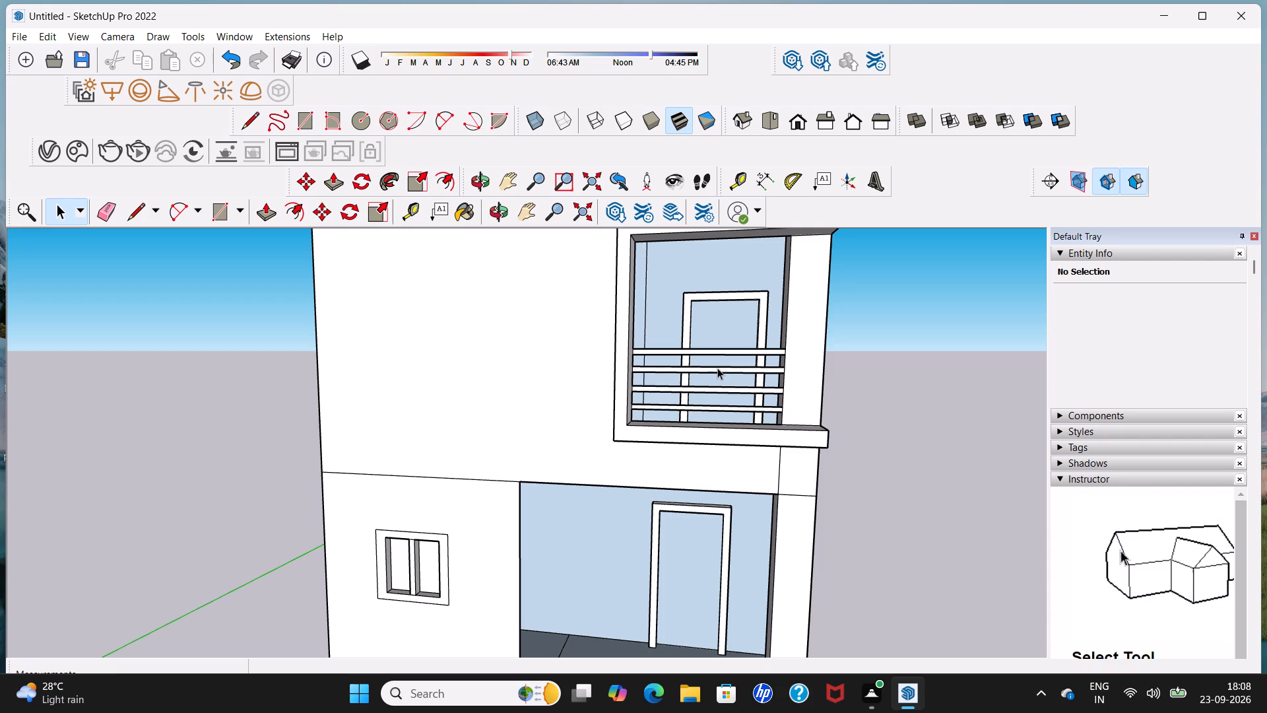
{"action": "scroll", "coordinate": [723, 368], "scroll_direction": "down", "scroll_amount": 5}
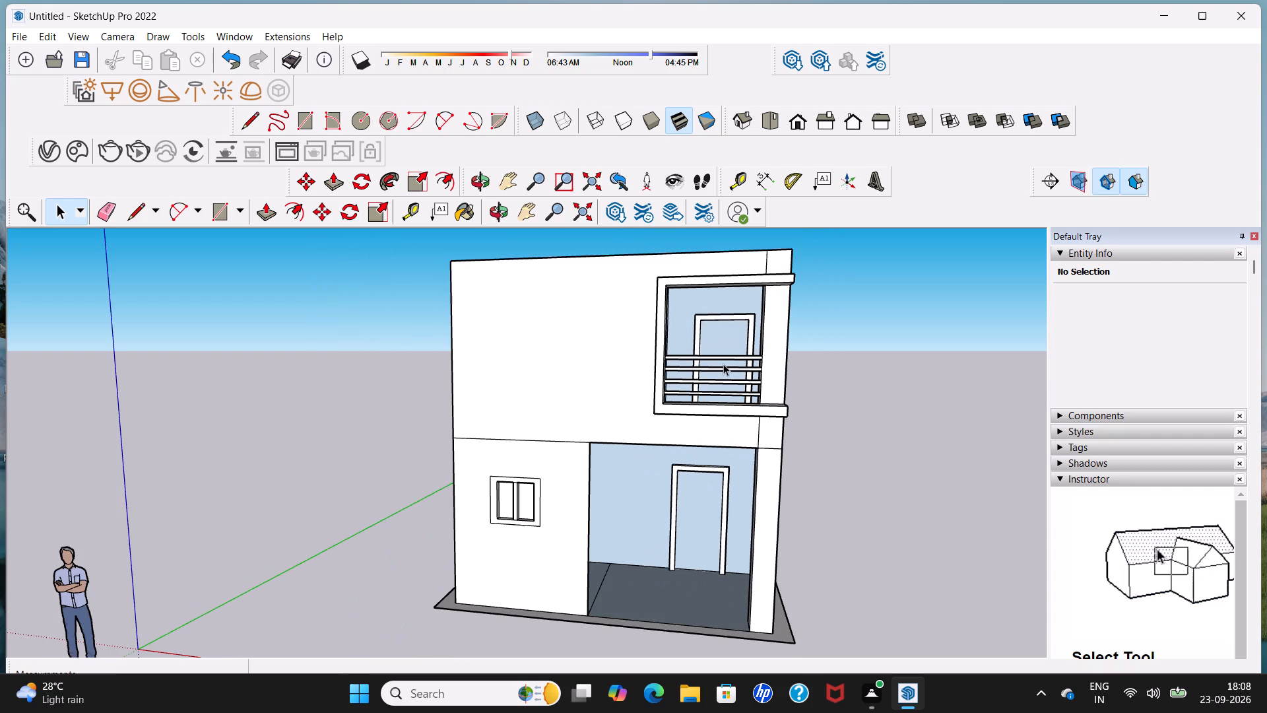
{"action": "middle_click_drag", "start_coordinate": [631, 432], "coordinate": [736, 401]}
{"action": "middle_click_drag", "start_coordinate": [740, 308], "coordinate": [356, 384]}
{"action": "middle_click_drag", "start_coordinate": [562, 395], "coordinate": [332, 488]}
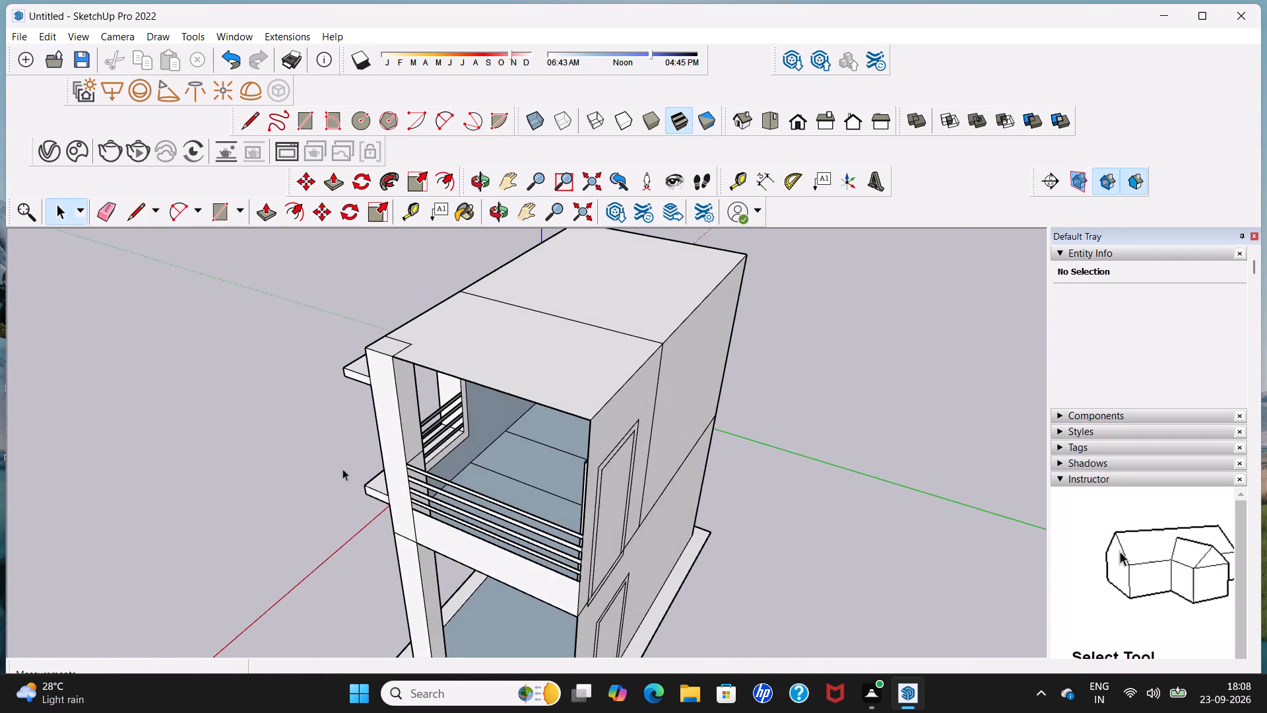
Erase the stray line crossing the corner column's side face at the top of the upper railing.
{"action": "scroll", "coordinate": [424, 459], "scroll_direction": "up", "scroll_amount": 6}
{"action": "left_click", "coordinate": [112, 213]}
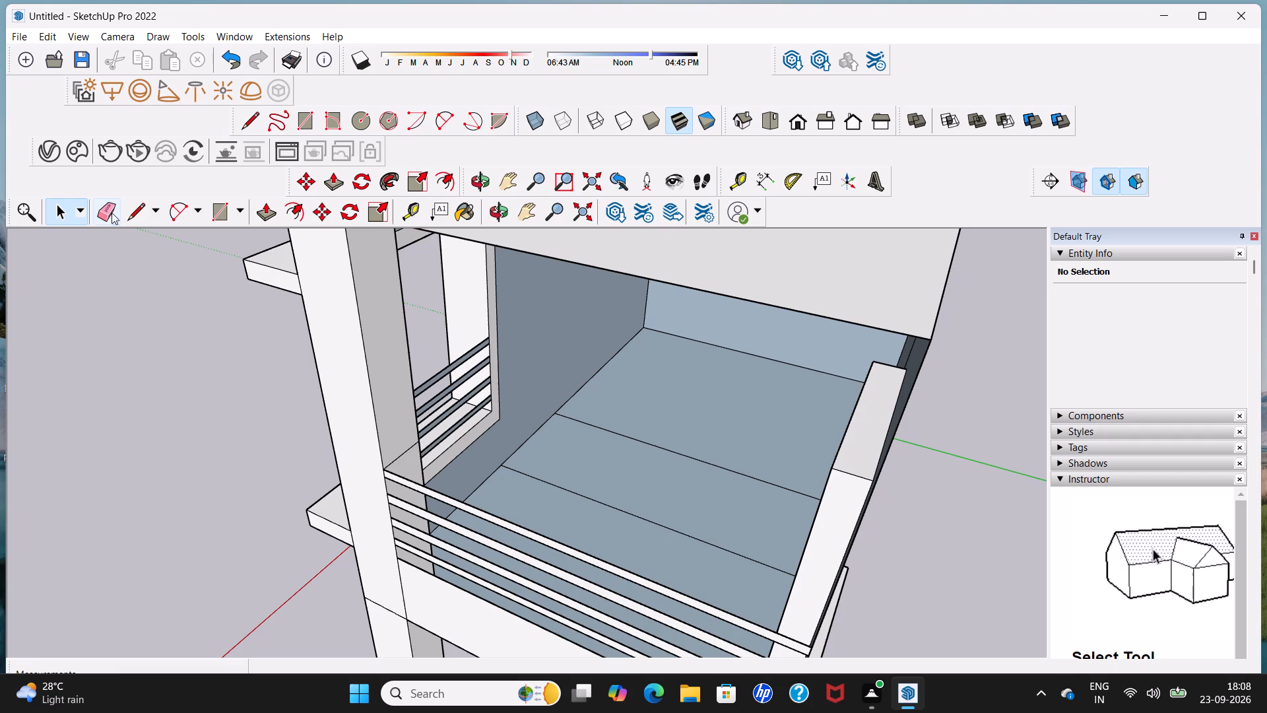
{"action": "scroll", "coordinate": [413, 458], "scroll_direction": "up", "scroll_amount": 5}
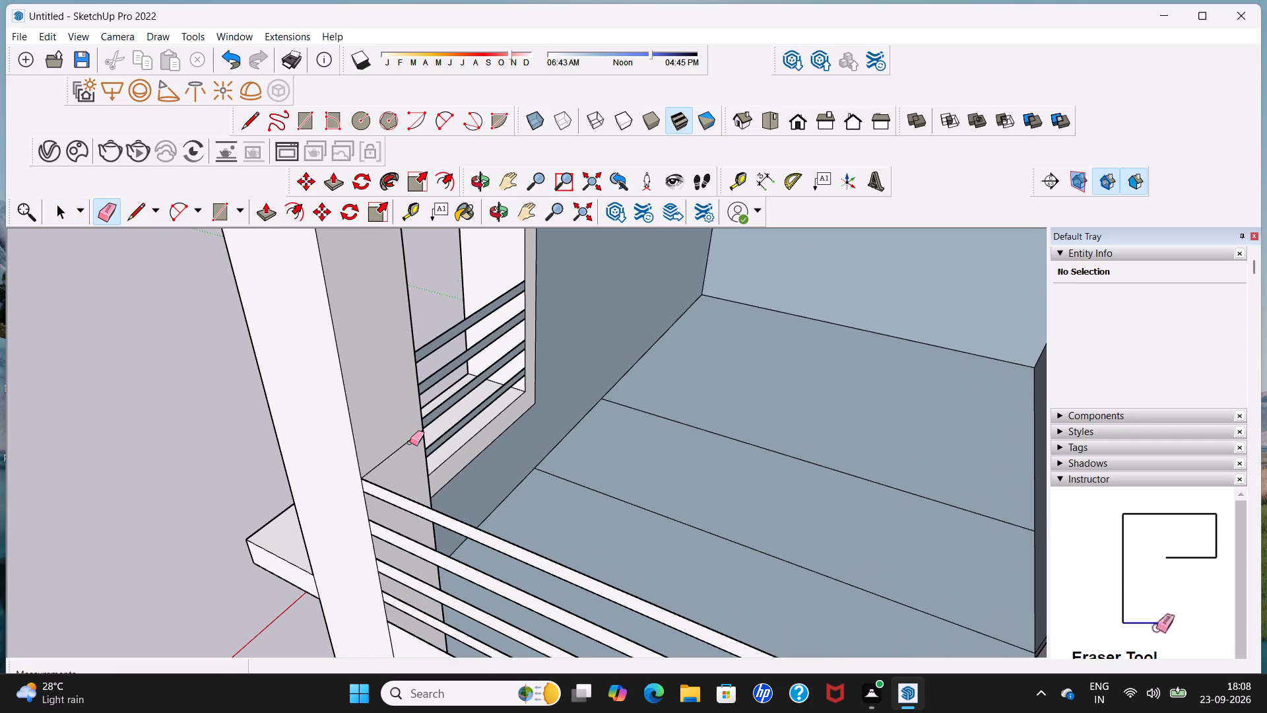
{"action": "left_click", "coordinate": [410, 442]}
{"action": "scroll", "coordinate": [410, 442], "scroll_direction": "down", "scroll_amount": 2}
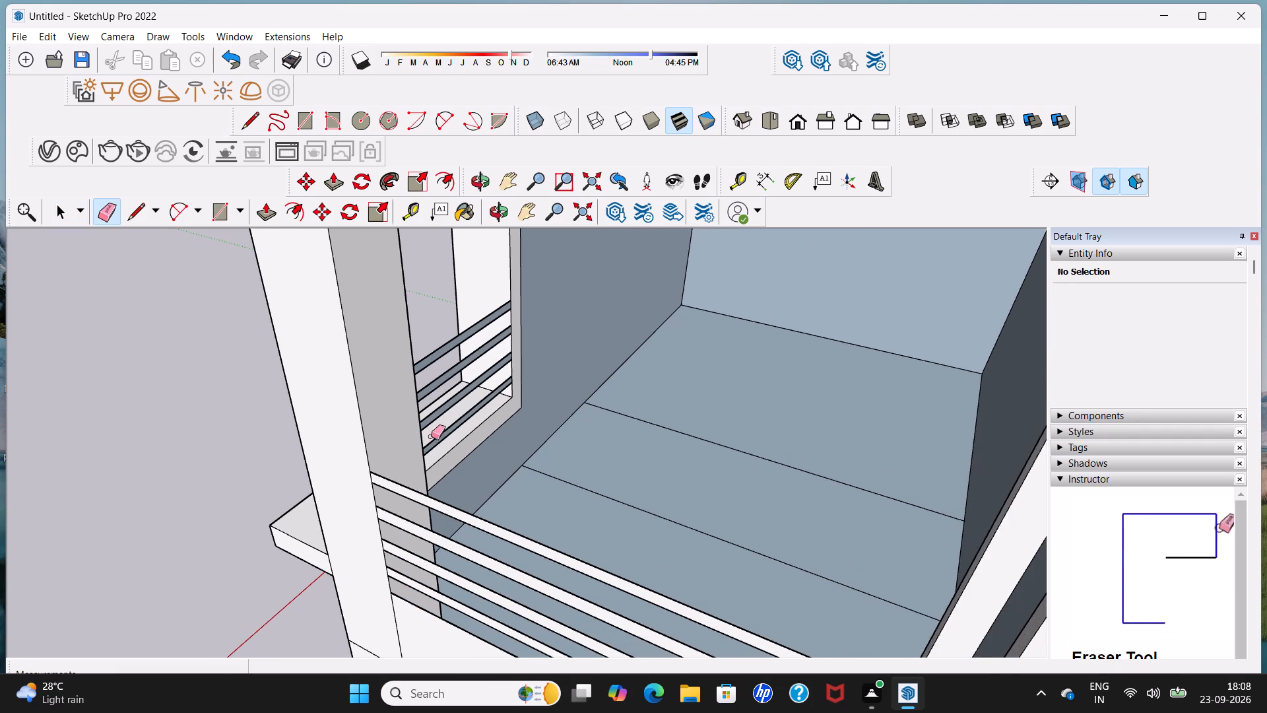
Erase the short stray vertical edge on the corner column's inner face beside the front rails.
{"action": "middle_click_drag", "start_coordinate": [412, 452], "coordinate": [262, 463]}
{"action": "scroll", "coordinate": [322, 428], "scroll_direction": "up", "scroll_amount": 1}
{"action": "middle_click_drag", "start_coordinate": [402, 427], "coordinate": [326, 438]}
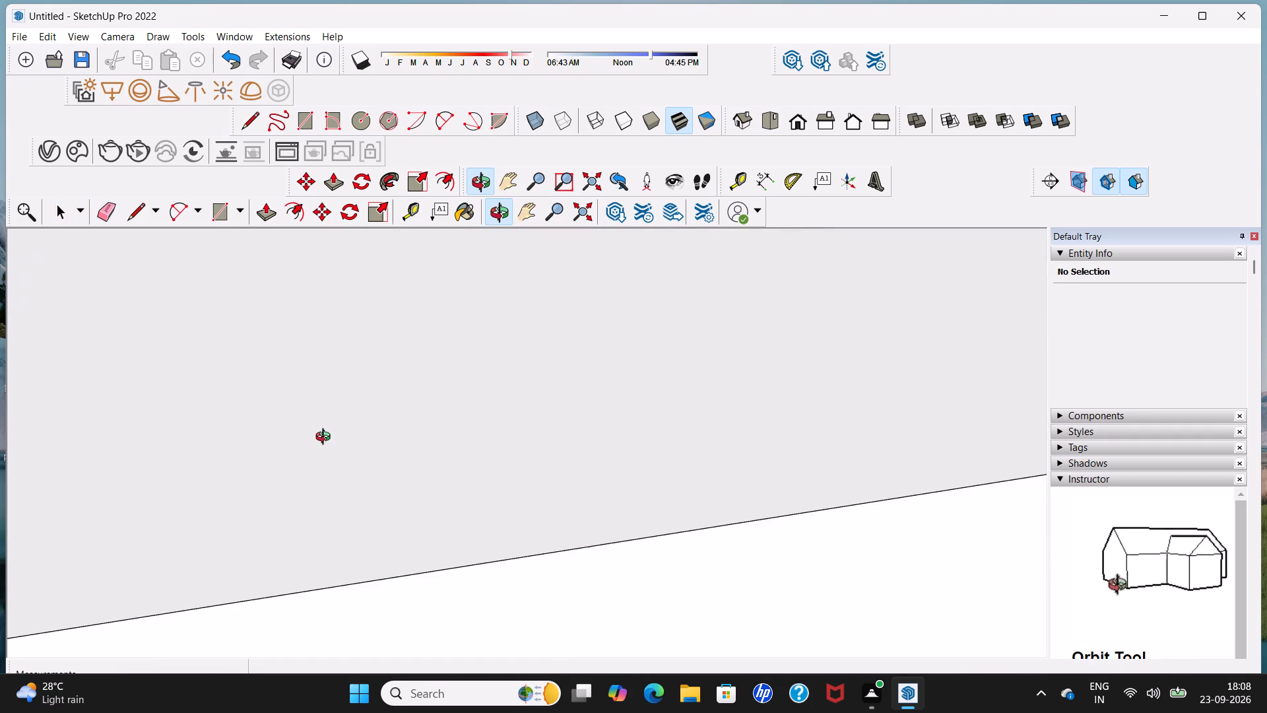
{"action": "middle_click_drag", "start_coordinate": [326, 438], "coordinate": [469, 430]}
{"action": "scroll", "coordinate": [404, 377], "scroll_direction": "up", "scroll_amount": 3}
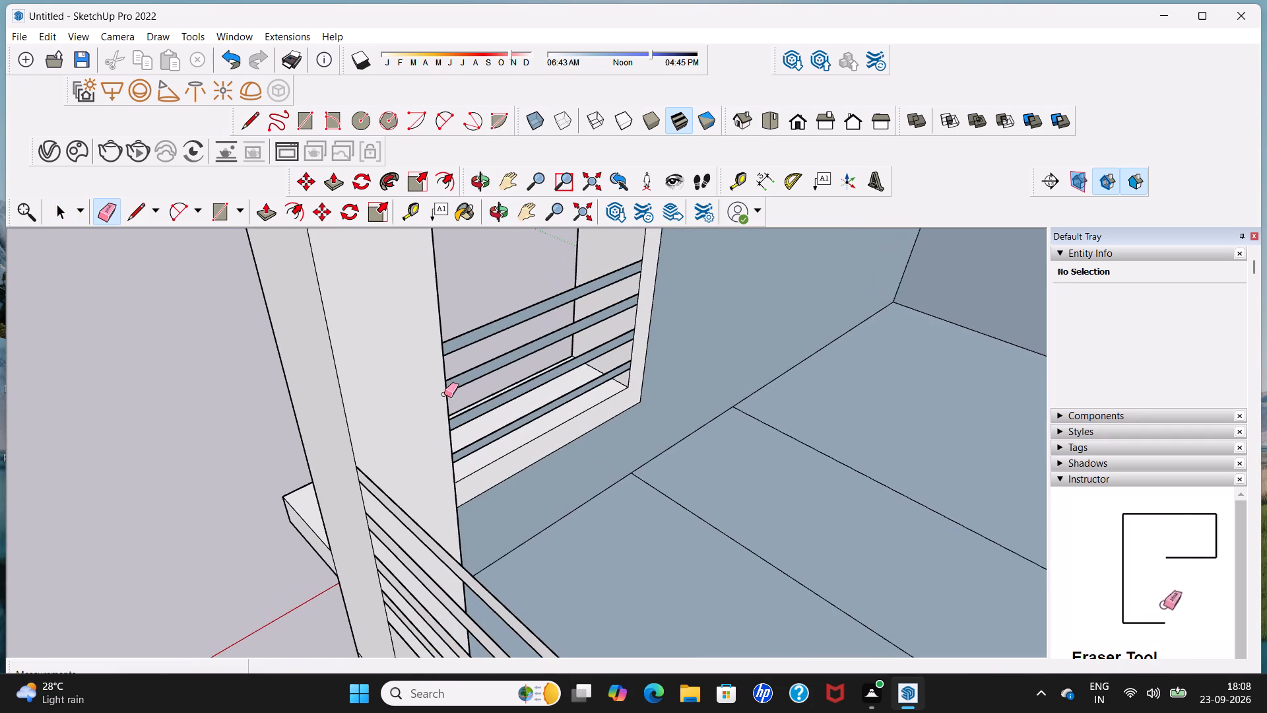
{"action": "middle_click_drag", "start_coordinate": [444, 400], "coordinate": [337, 413]}
{"action": "middle_click_drag", "start_coordinate": [402, 409], "coordinate": [384, 423]}
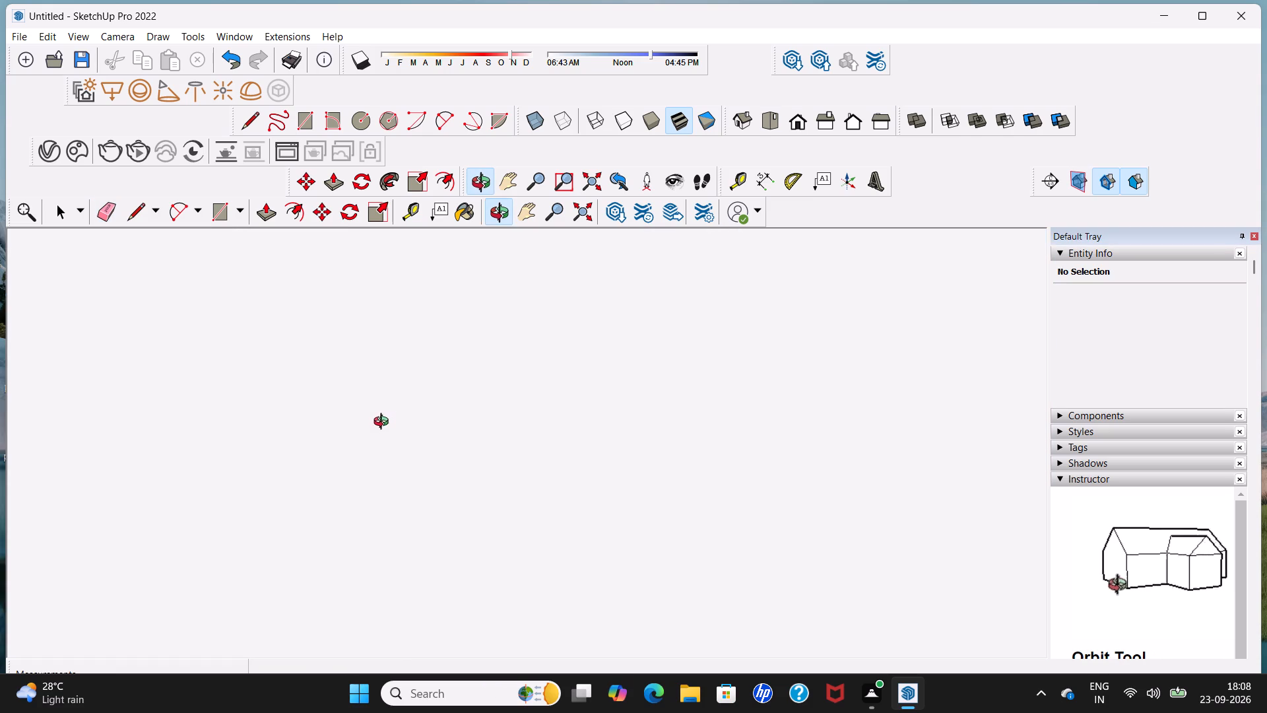
{"action": "middle_click_drag", "start_coordinate": [384, 423], "coordinate": [451, 404]}
{"action": "scroll", "coordinate": [458, 393], "scroll_direction": "up", "scroll_amount": 5}
{"action": "scroll", "coordinate": [445, 404], "scroll_direction": "down", "scroll_amount": 2}
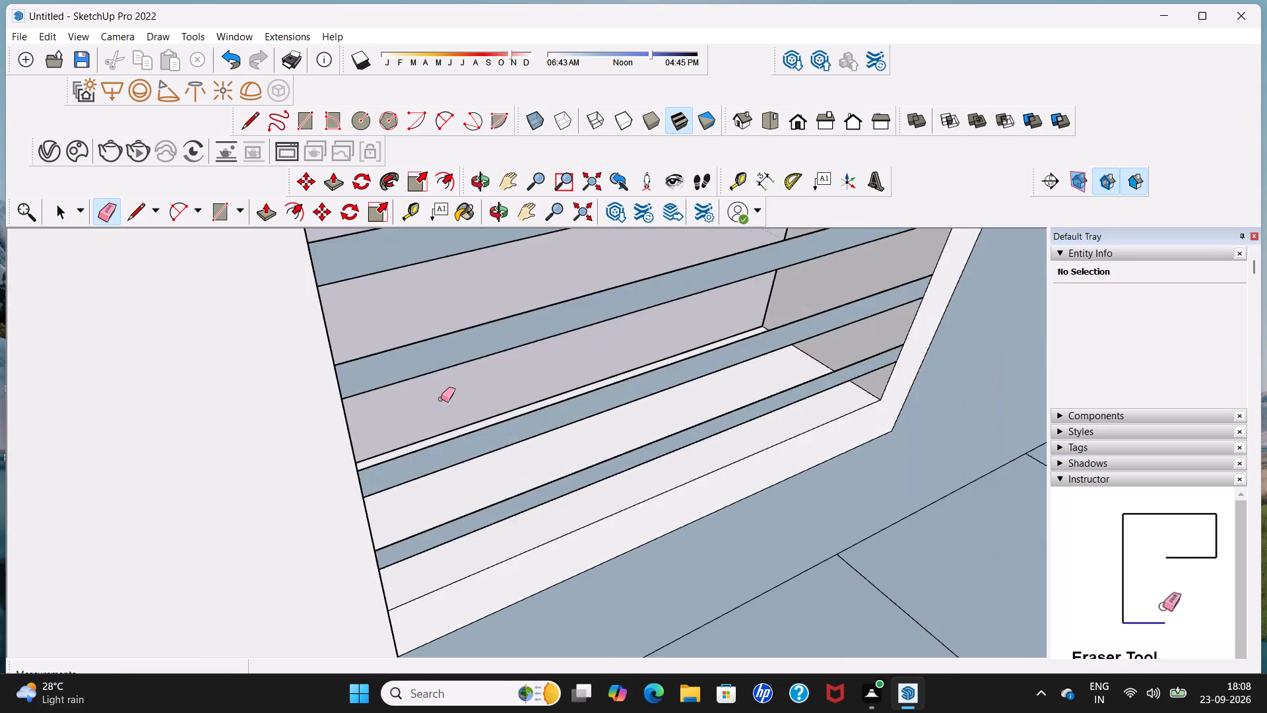
{"action": "scroll", "coordinate": [438, 399], "scroll_direction": "down", "scroll_amount": 1}
{"action": "middle_click_drag", "start_coordinate": [408, 421], "coordinate": [346, 420]}
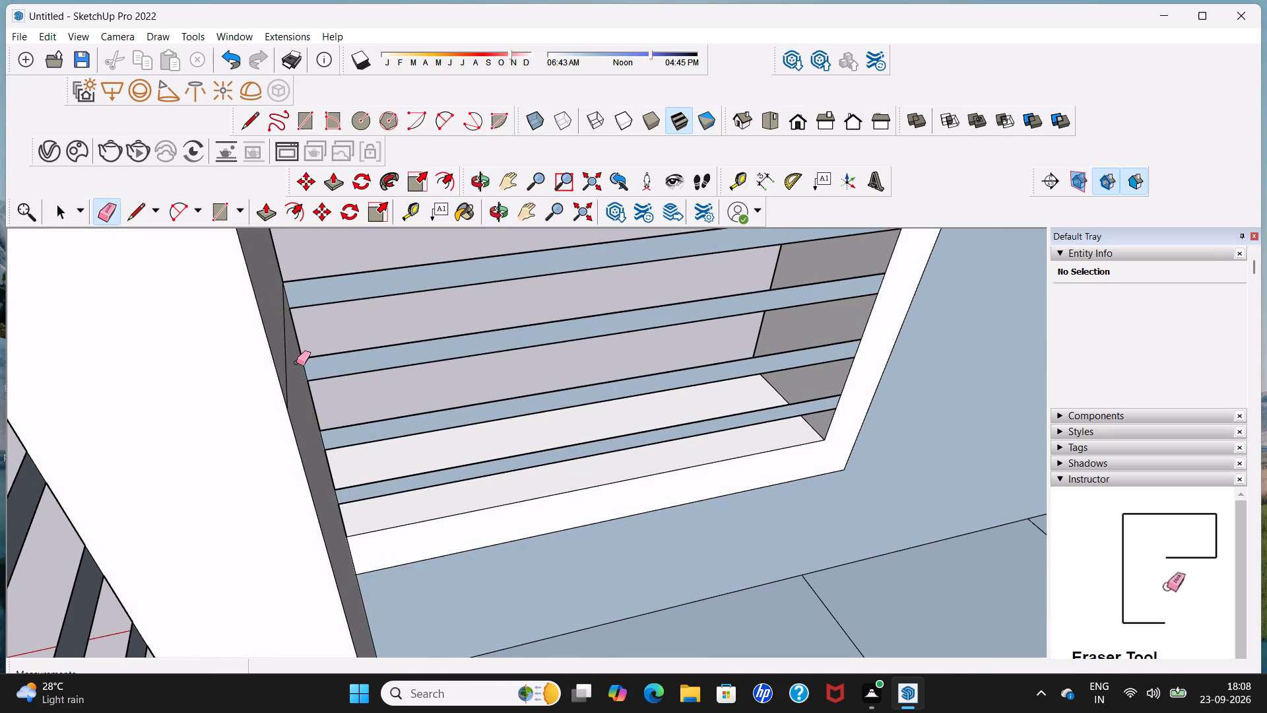
{"action": "left_click", "coordinate": [288, 363]}
{"action": "scroll", "coordinate": [286, 362], "scroll_direction": "up", "scroll_amount": 2}
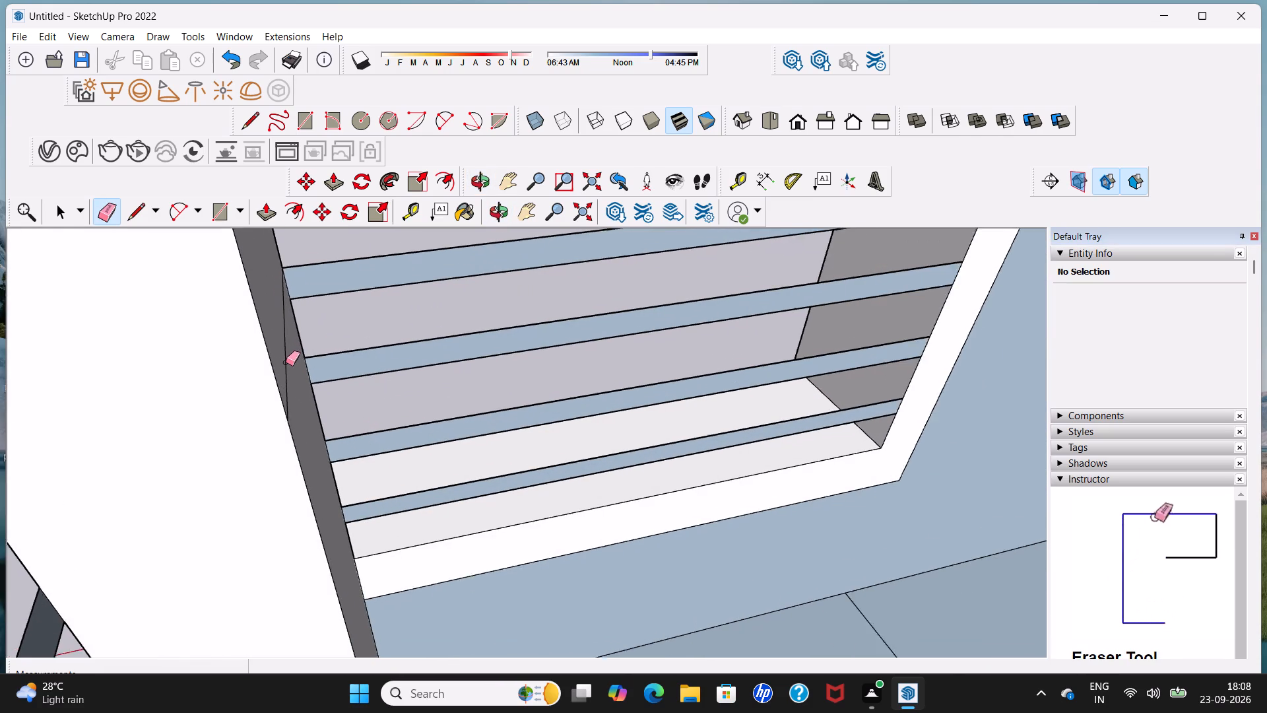
{"action": "scroll", "coordinate": [286, 362], "scroll_direction": "up", "scroll_amount": 2}
{"action": "left_click", "coordinate": [285, 363]}
Examine the cleaned column, the railings and the upper door from several angles around the building.
{"action": "scroll", "coordinate": [289, 361], "scroll_direction": "down", "scroll_amount": 15}
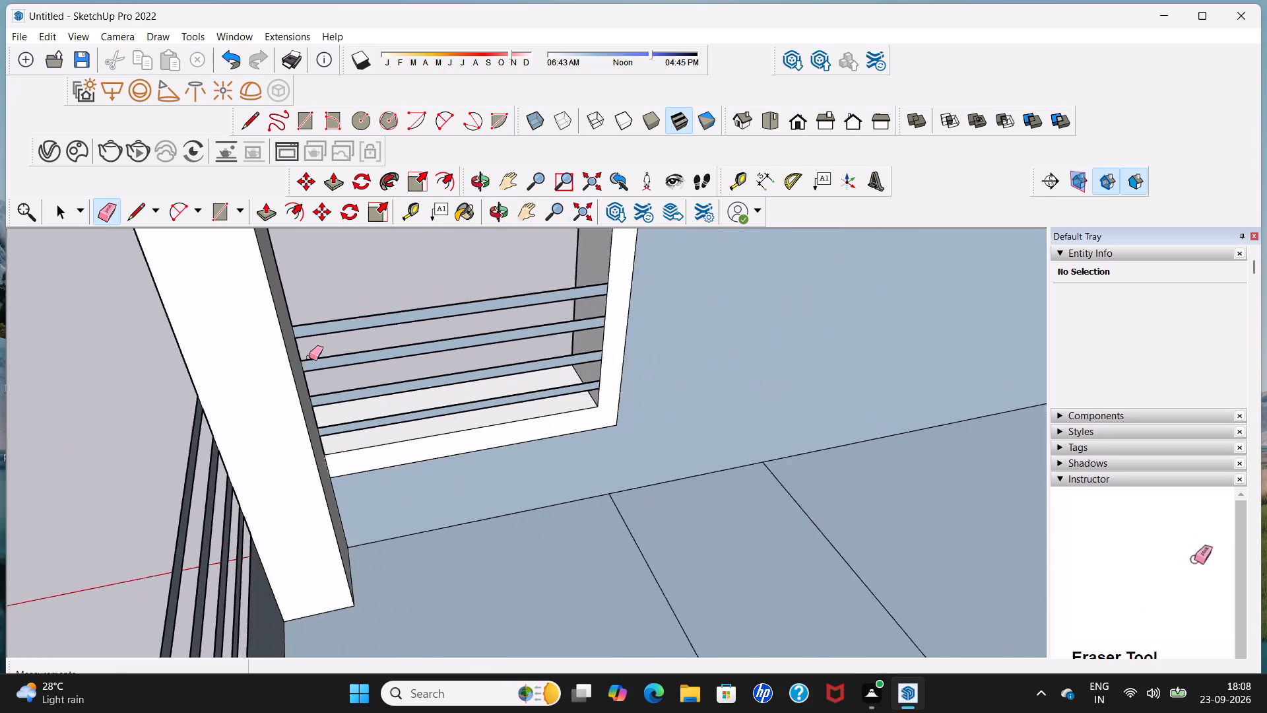
{"action": "scroll", "coordinate": [309, 357], "scroll_direction": "down", "scroll_amount": 20}
{"action": "scroll", "coordinate": [309, 357], "scroll_direction": "down", "scroll_amount": 17}
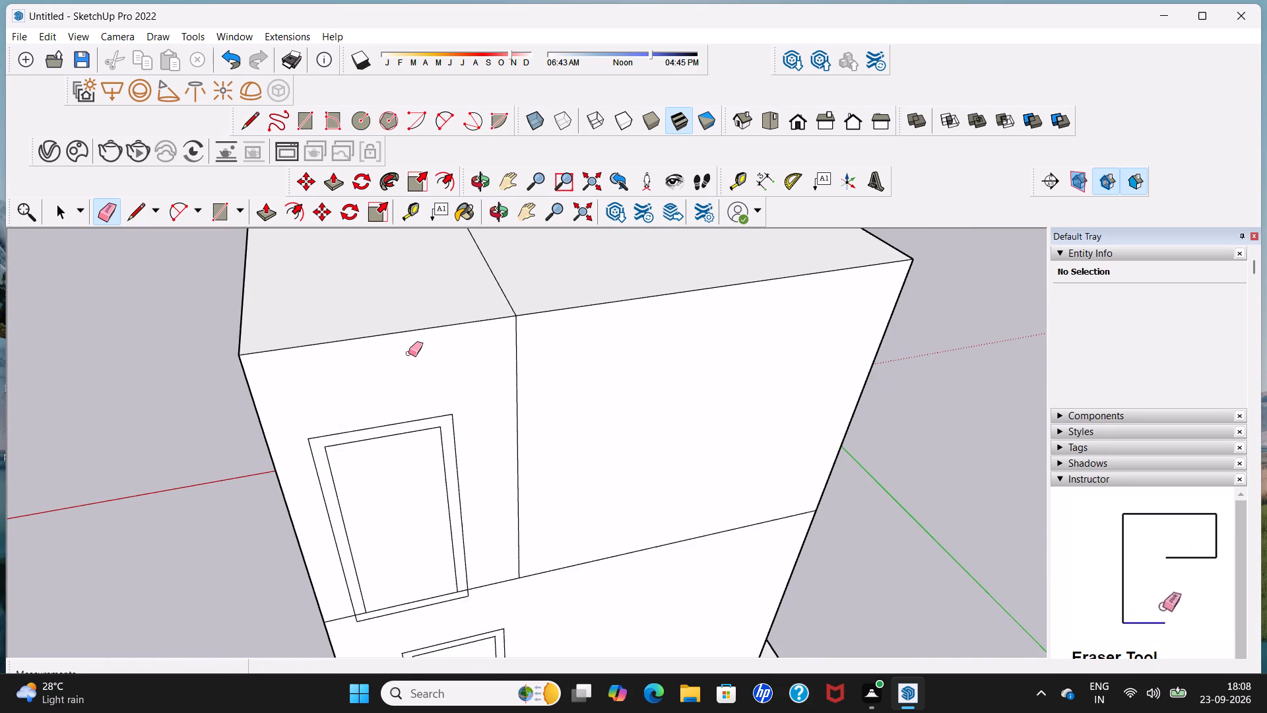
{"action": "middle_click_drag", "start_coordinate": [366, 389], "coordinate": [610, 430]}
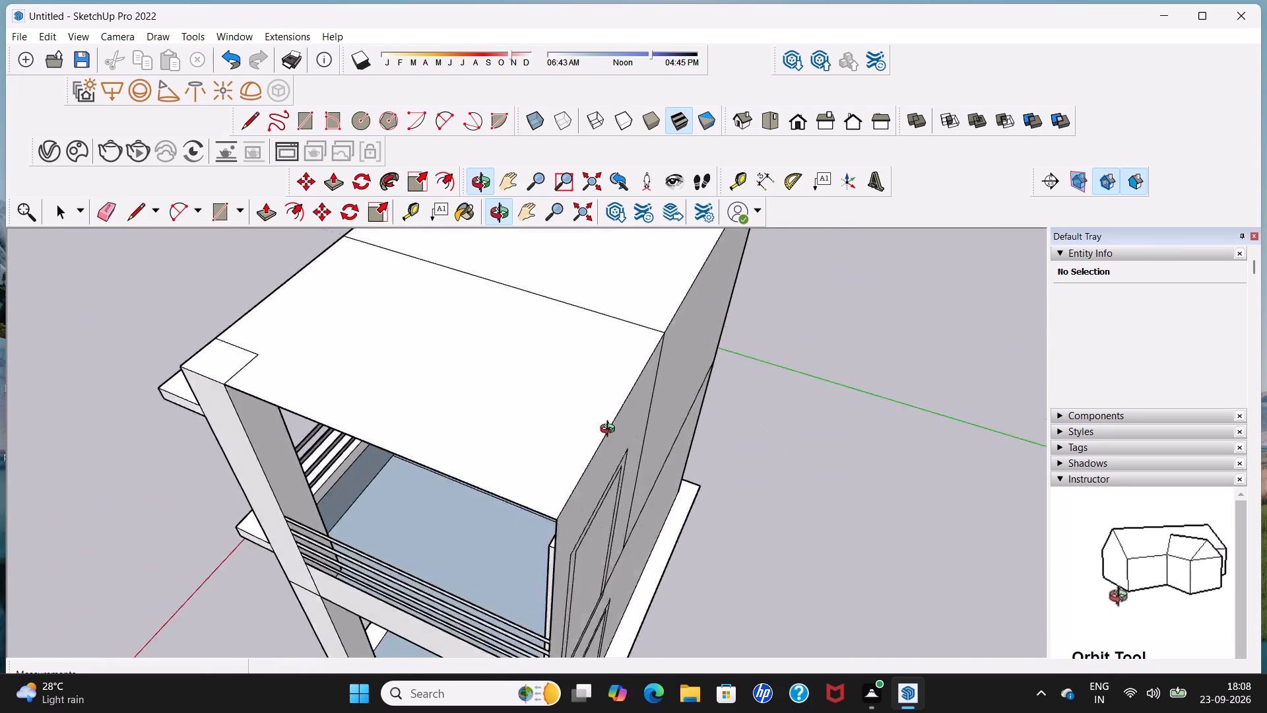
{"action": "middle_click_drag", "start_coordinate": [610, 430], "coordinate": [713, 416]}
{"action": "scroll", "coordinate": [397, 411], "scroll_direction": "up", "scroll_amount": 2}
{"action": "middle_click_drag", "start_coordinate": [309, 428], "coordinate": [597, 416]}
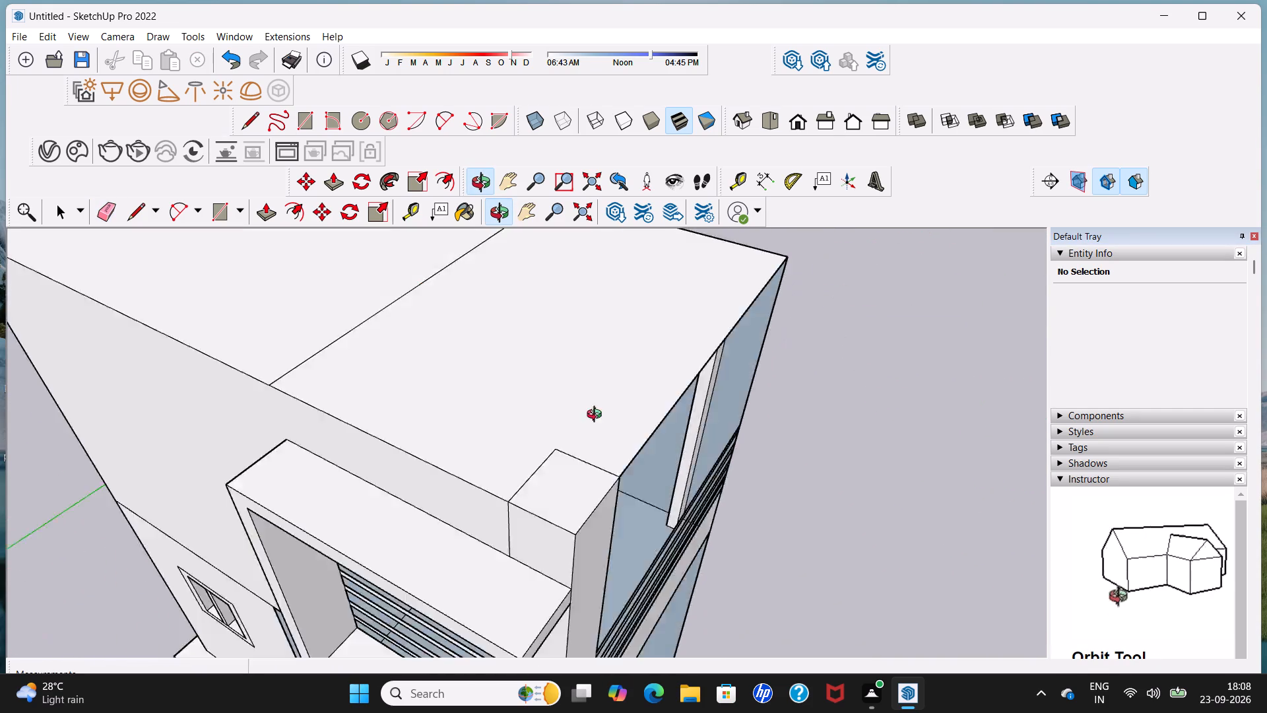
{"action": "middle_click_drag", "start_coordinate": [597, 416], "coordinate": [664, 394]}
{"action": "scroll", "coordinate": [533, 383], "scroll_direction": "down", "scroll_amount": 12}
{"action": "scroll", "coordinate": [465, 442], "scroll_direction": "down", "scroll_amount": 1}
{"action": "middle_click_drag", "start_coordinate": [463, 446], "coordinate": [511, 343]}
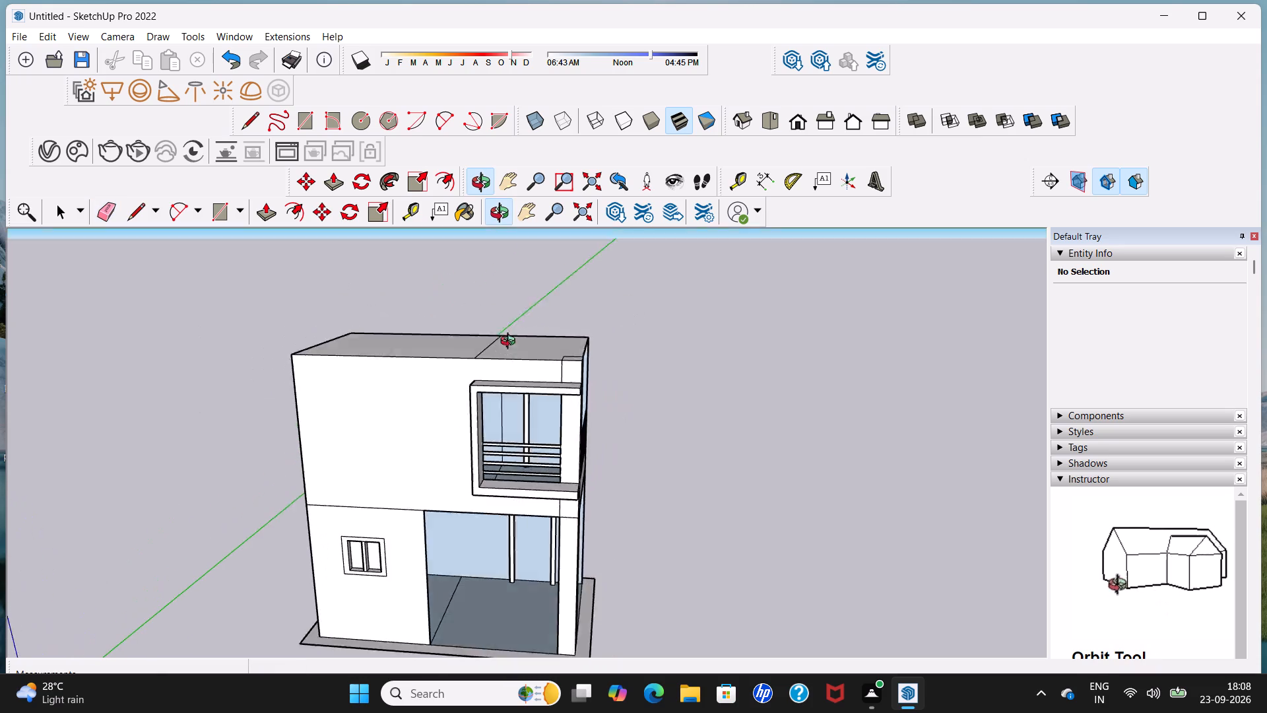
{"action": "middle_click_drag", "start_coordinate": [511, 343], "coordinate": [525, 317]}
{"action": "scroll", "coordinate": [529, 392], "scroll_direction": "up", "scroll_amount": 5}
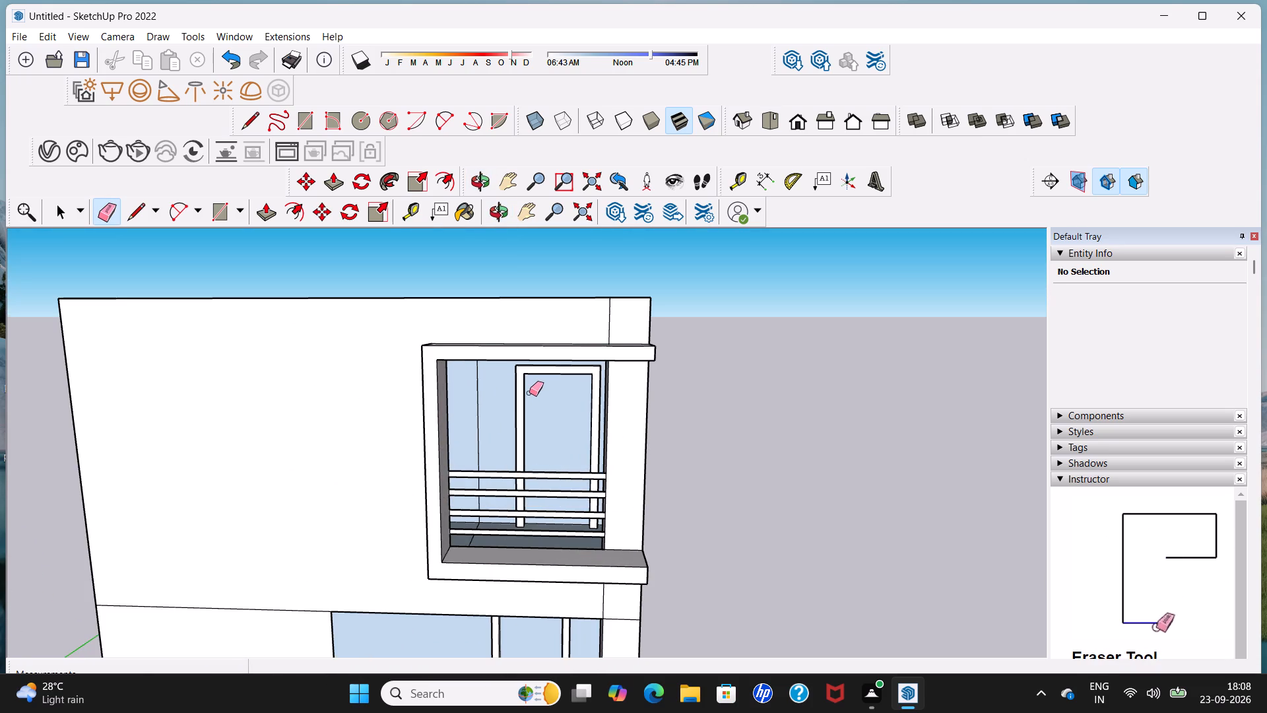
Examine the front elevation, the railed upper bay and both framed doors from near and far.
{"action": "scroll", "coordinate": [529, 393], "scroll_direction": "down", "scroll_amount": 6}
{"action": "scroll", "coordinate": [529, 395], "scroll_direction": "up", "scroll_amount": 4}
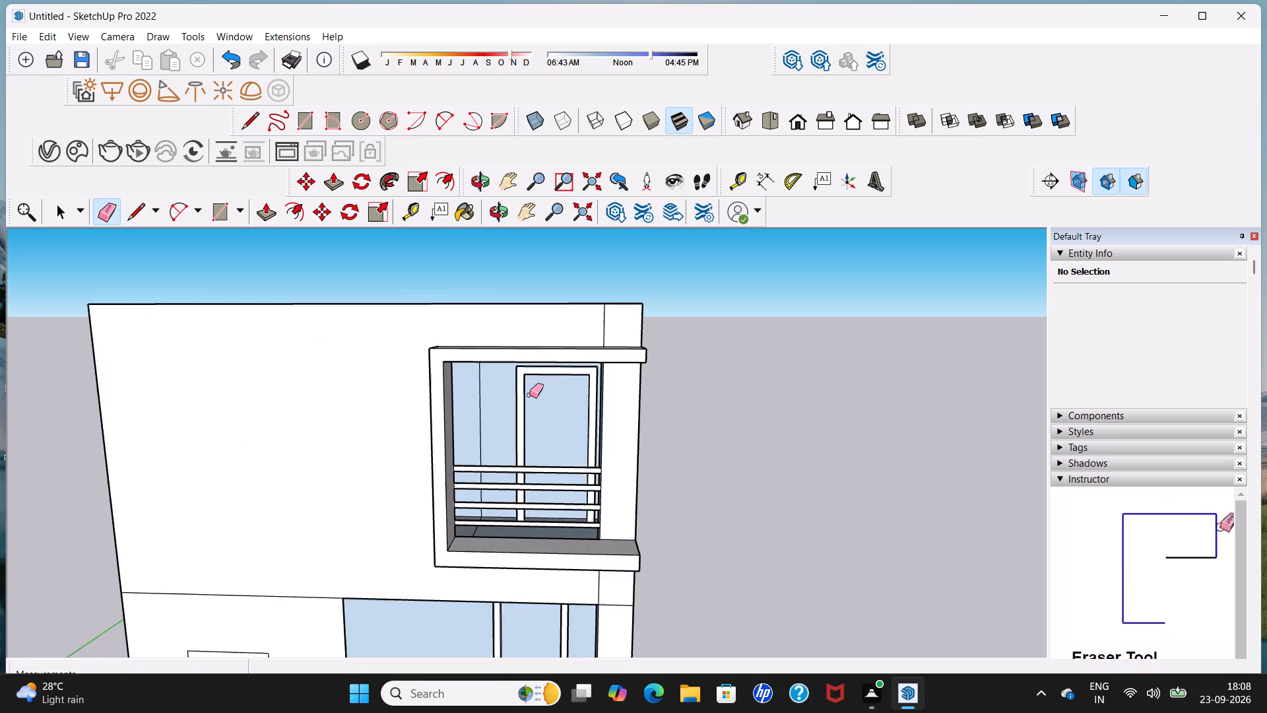
{"action": "scroll", "coordinate": [529, 395], "scroll_direction": "up", "scroll_amount": 2}
{"action": "scroll", "coordinate": [529, 393], "scroll_direction": "down", "scroll_amount": 11}
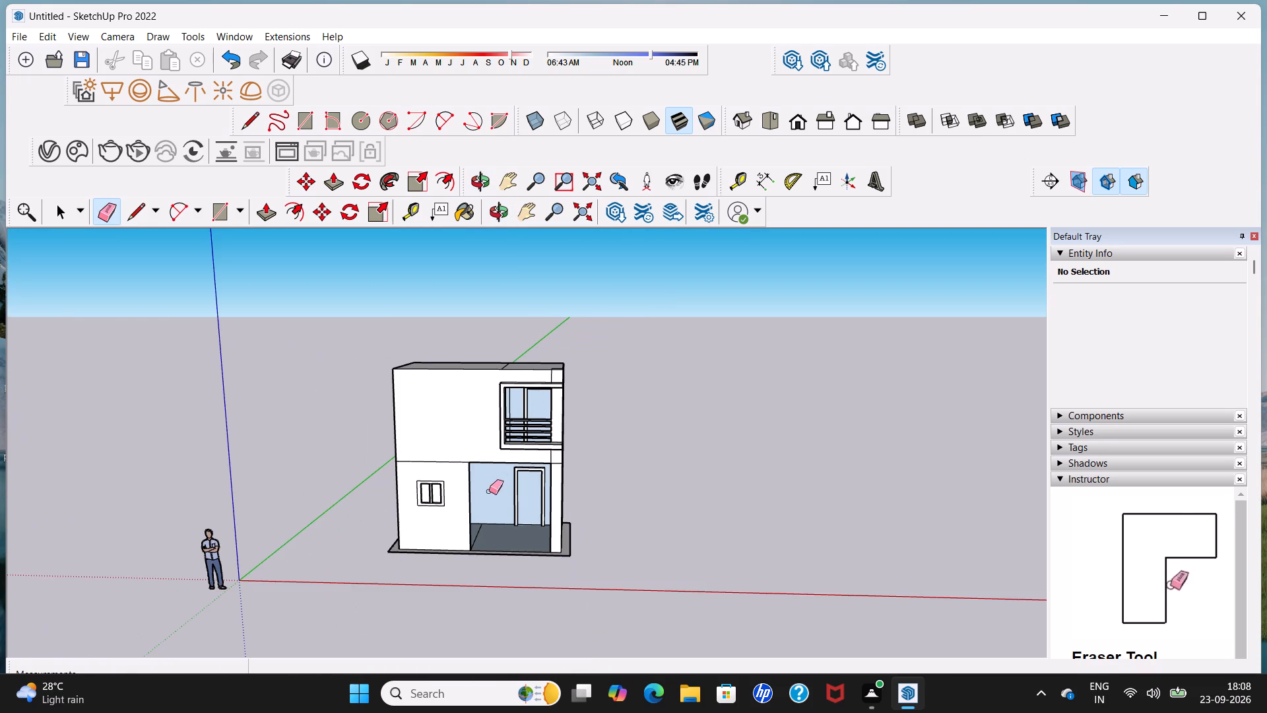
{"action": "middle_click_drag", "start_coordinate": [486, 494], "coordinate": [556, 461]}
{"action": "scroll", "coordinate": [555, 461], "scroll_direction": "up", "scroll_amount": 4}
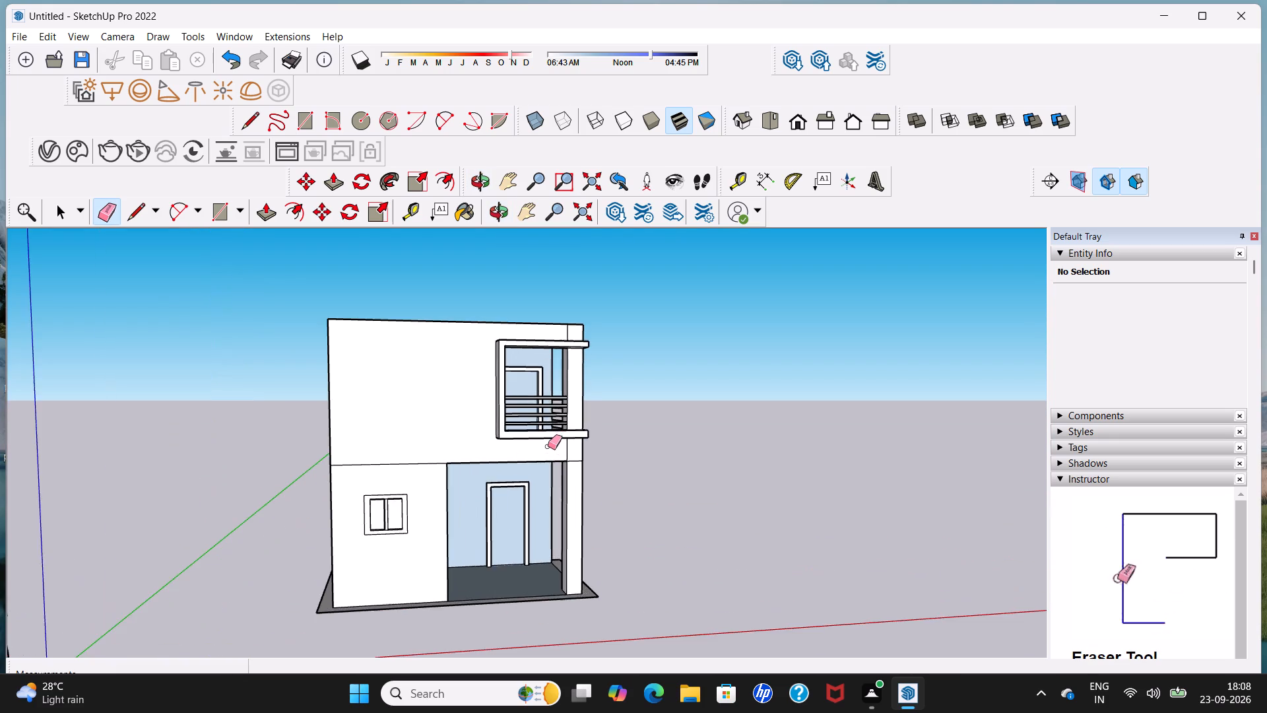
{"action": "scroll", "coordinate": [548, 443], "scroll_direction": "up", "scroll_amount": 3}
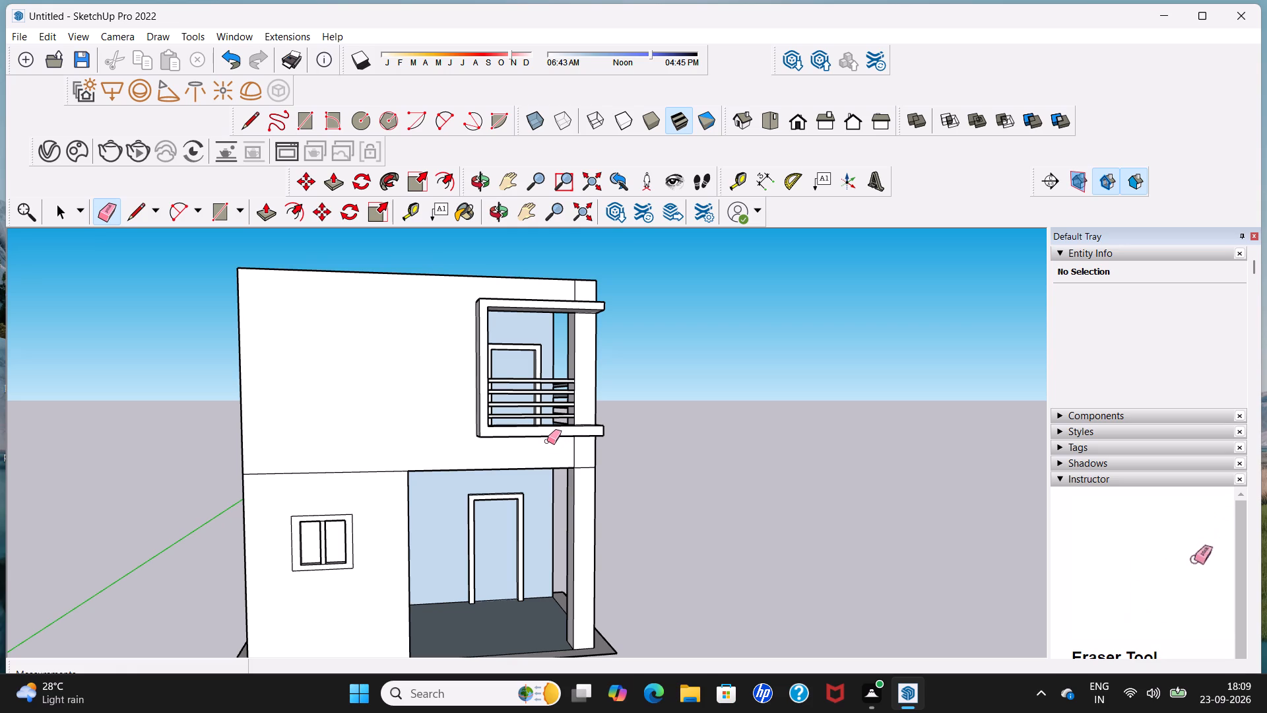
{"action": "key", "text": "space"}
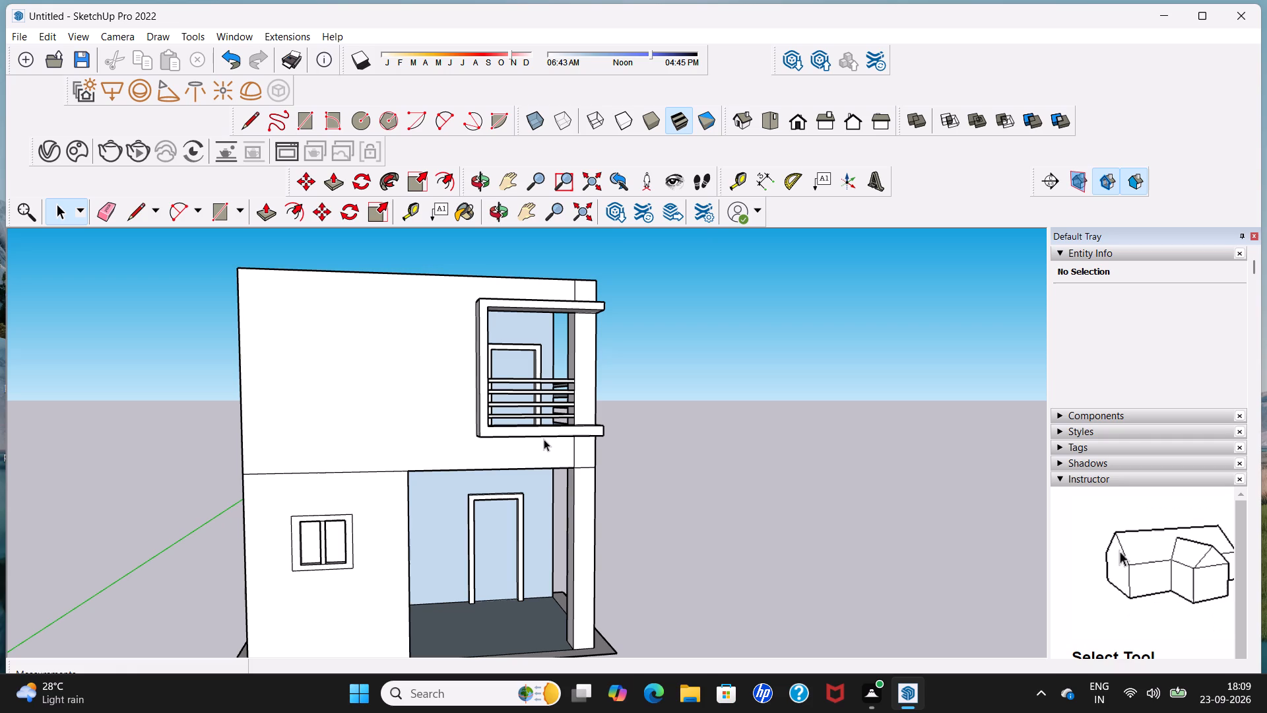
Draw a 10' line across the roof from front to back, in line with the ground-floor opening's edge on the window side.
{"action": "middle_click_drag", "start_coordinate": [556, 296], "coordinate": [519, 416]}
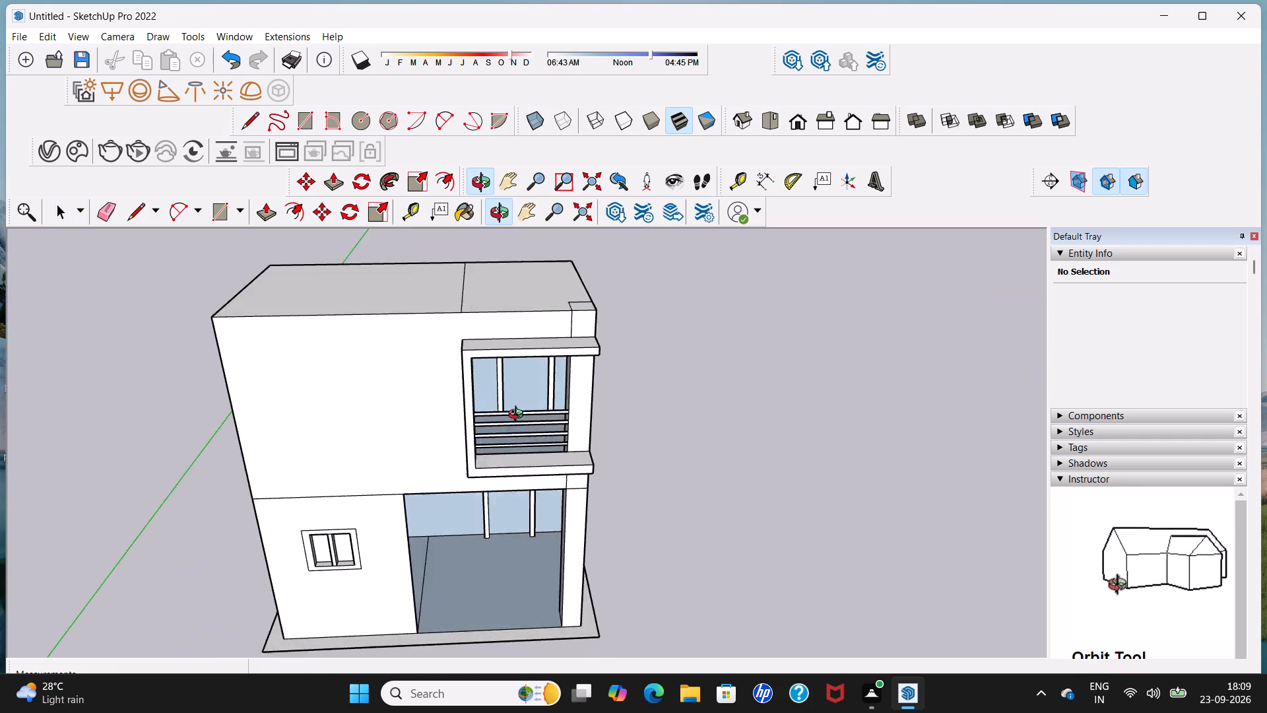
{"action": "middle_click_drag", "start_coordinate": [519, 416], "coordinate": [444, 366]}
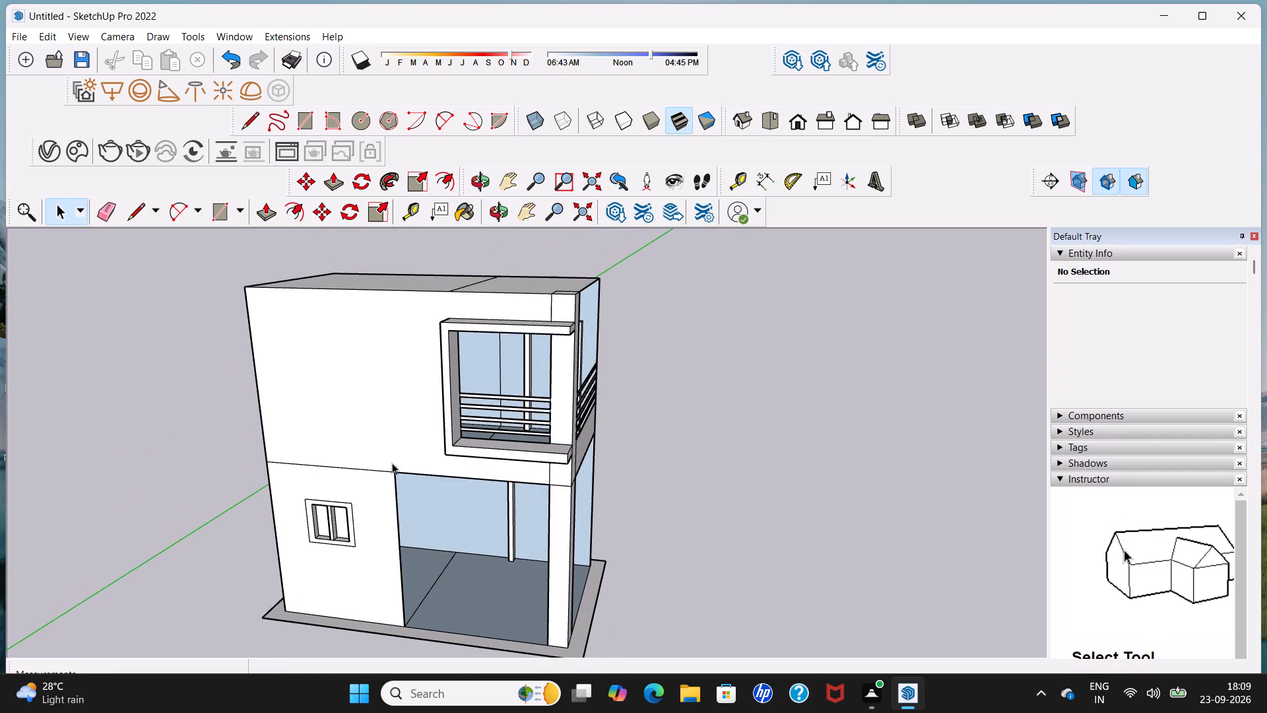
{"action": "left_click", "coordinate": [247, 125]}
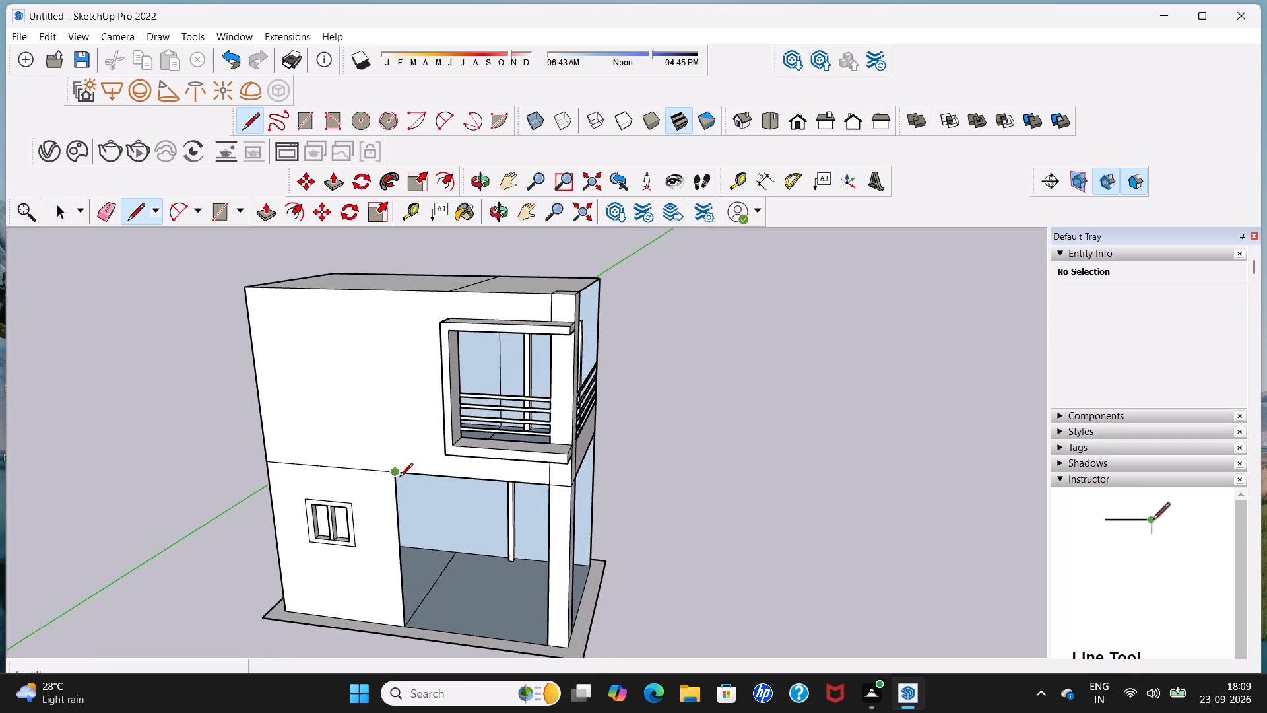
{"action": "left_click", "coordinate": [384, 292]}
{"action": "middle_click_drag", "start_coordinate": [398, 296], "coordinate": [279, 442]}
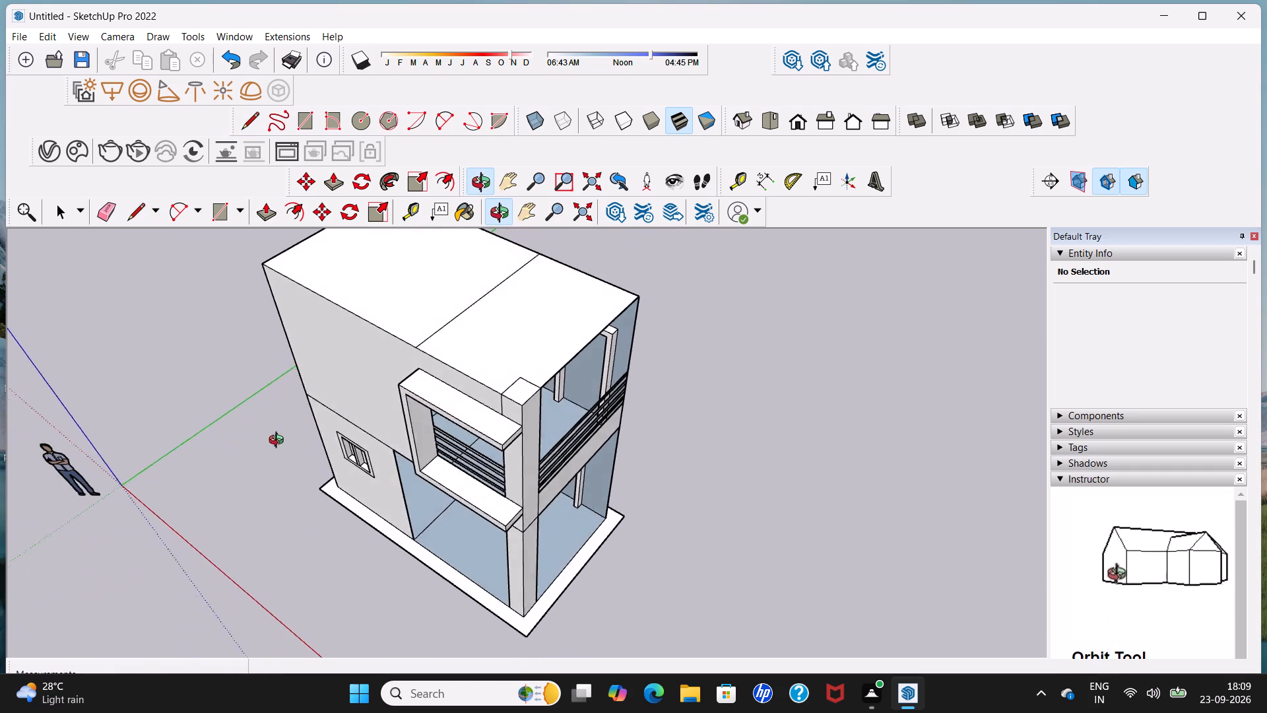
{"action": "middle_click_drag", "start_coordinate": [279, 442], "coordinate": [272, 415]}
{"action": "middle_click_drag", "start_coordinate": [420, 277], "coordinate": [298, 380]}
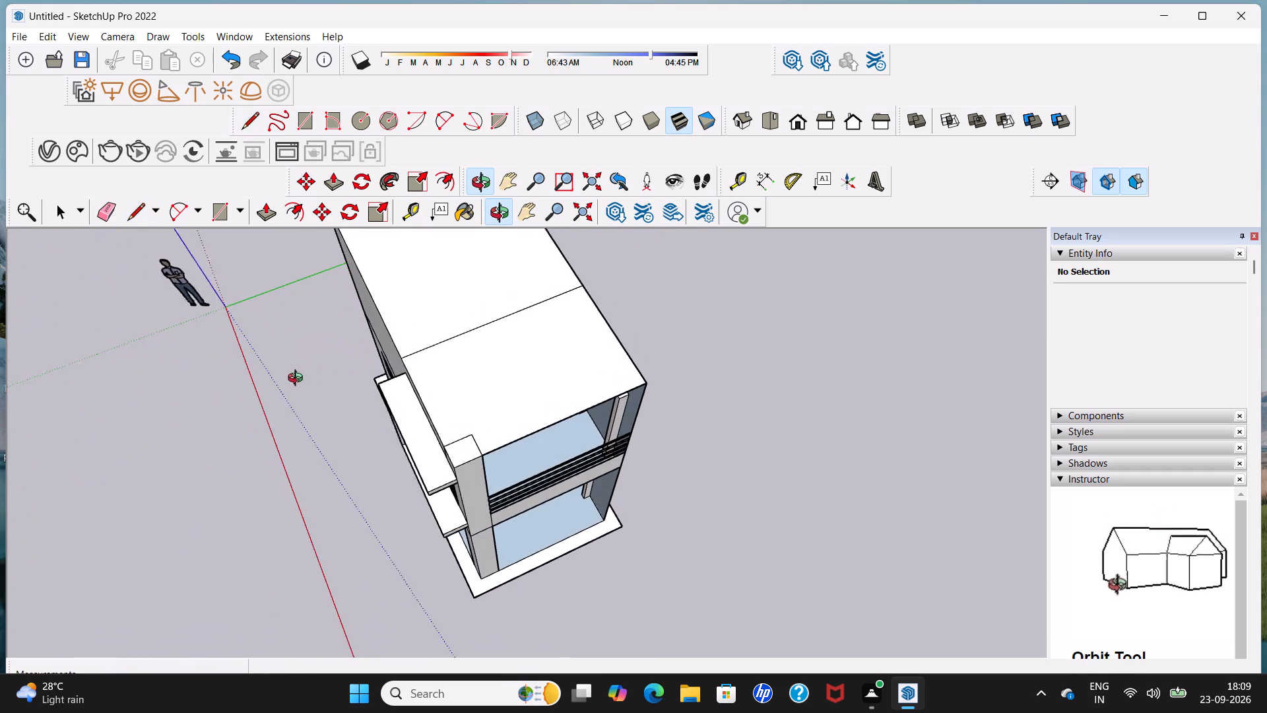
{"action": "middle_click_drag", "start_coordinate": [298, 380], "coordinate": [291, 378]}
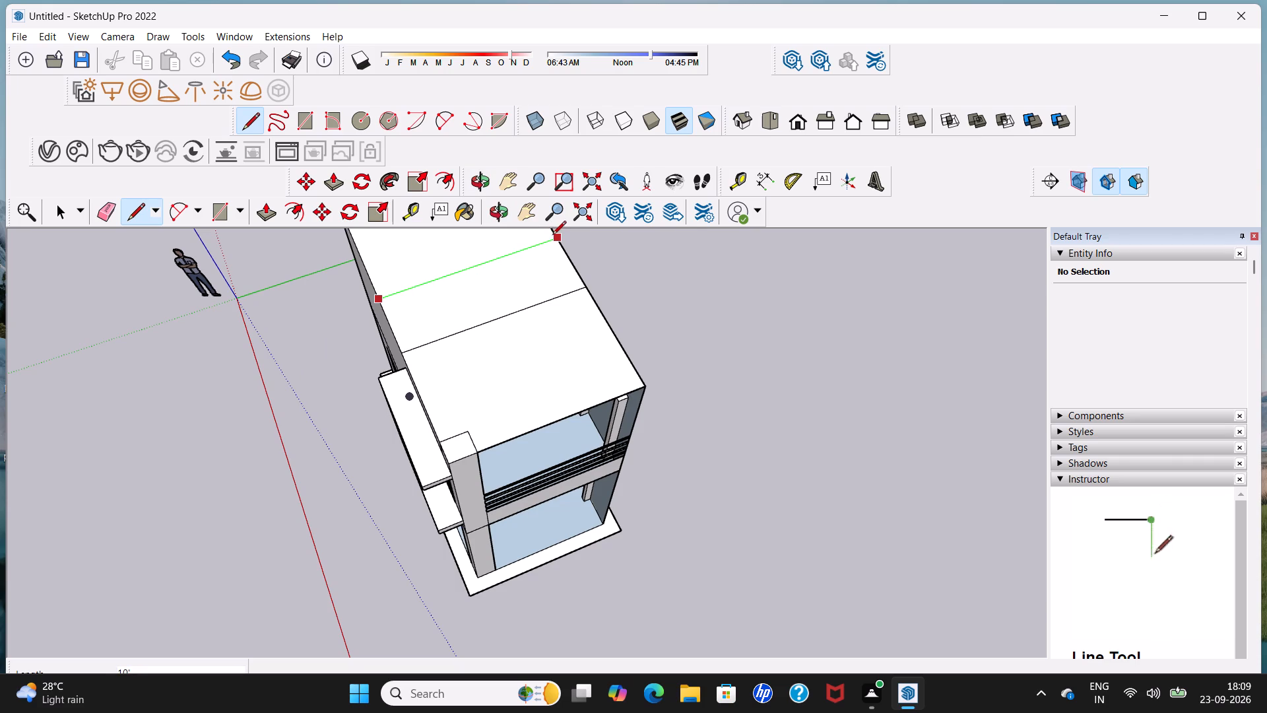
{"action": "left_click", "coordinate": [552, 236]}
{"action": "key", "text": "space"}
Push/Pull the 80 ft² roof section above the window side up about 4' 6" as a raised block.
{"action": "middle_click_drag", "start_coordinate": [391, 362], "coordinate": [601, 341]}
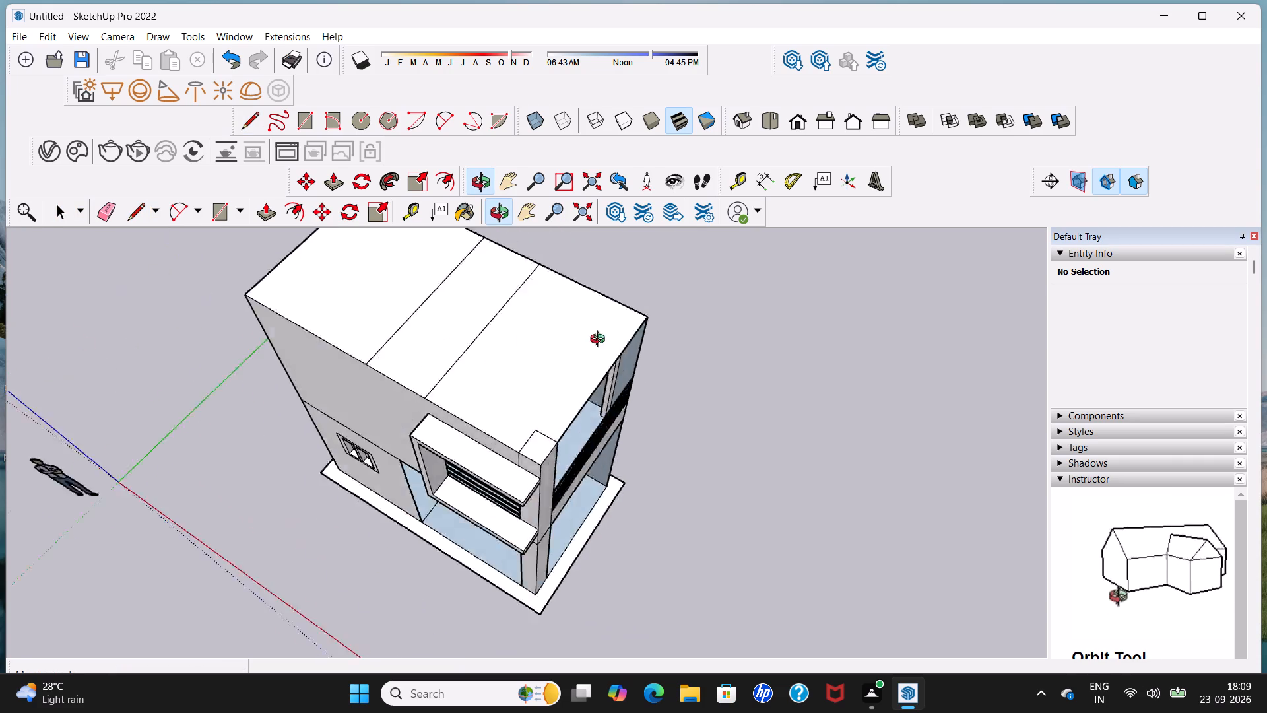
{"action": "middle_click_drag", "start_coordinate": [601, 341], "coordinate": [674, 302]}
{"action": "middle_click_drag", "start_coordinate": [539, 378], "coordinate": [548, 479], "text": "shift"}
{"action": "middle_click_drag", "start_coordinate": [511, 522], "coordinate": [529, 412]}
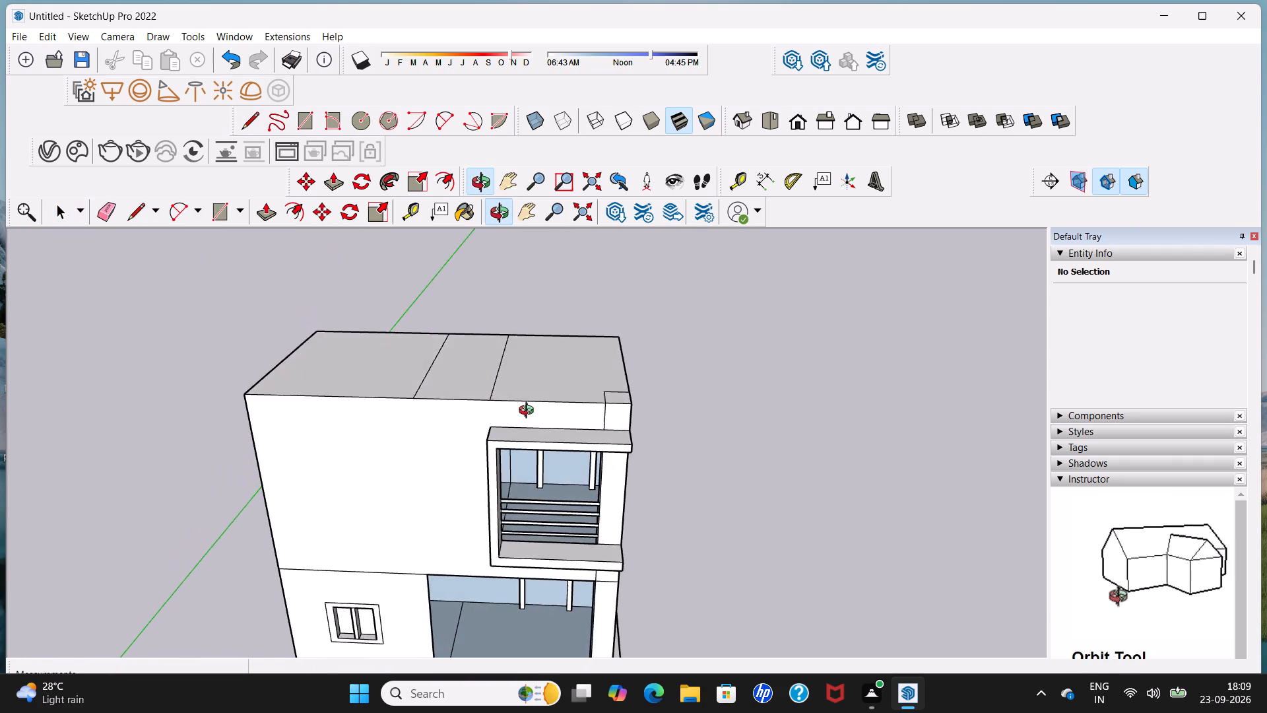
{"action": "middle_click_drag", "start_coordinate": [529, 412], "coordinate": [533, 412]}
{"action": "scroll", "coordinate": [533, 412], "scroll_direction": "up", "scroll_amount": 2}
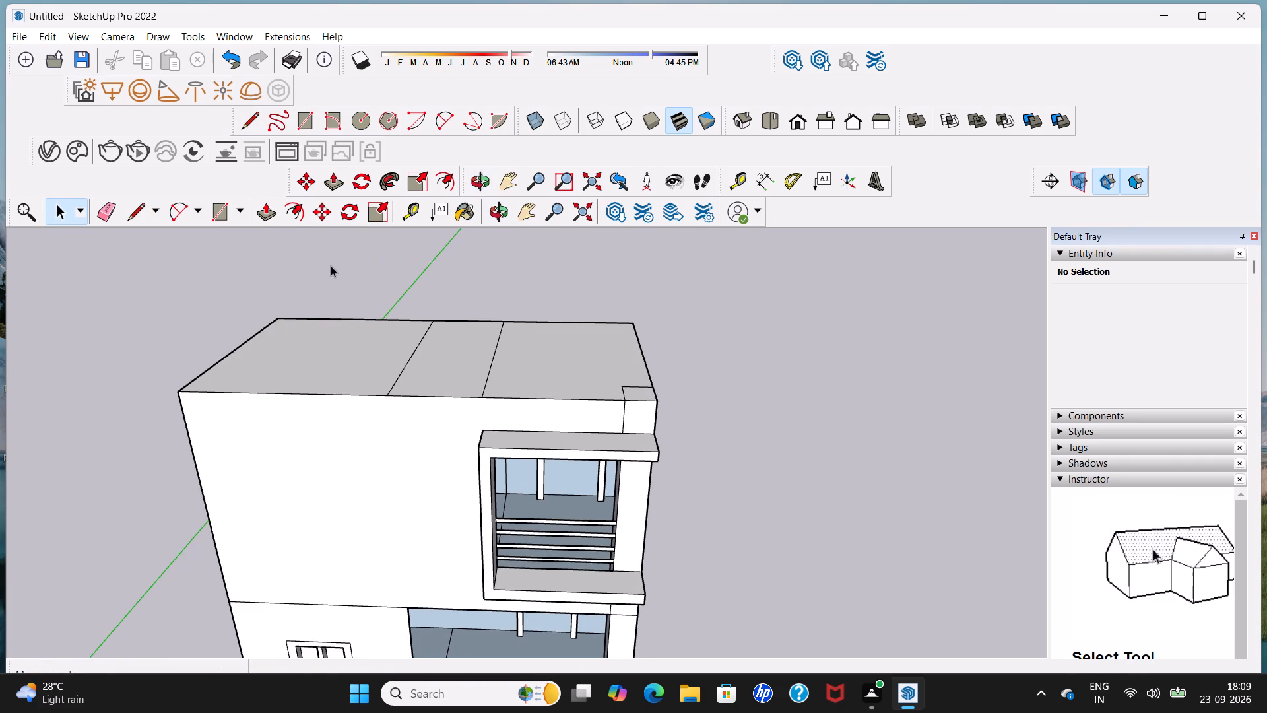
{"action": "left_click", "coordinate": [335, 177]}
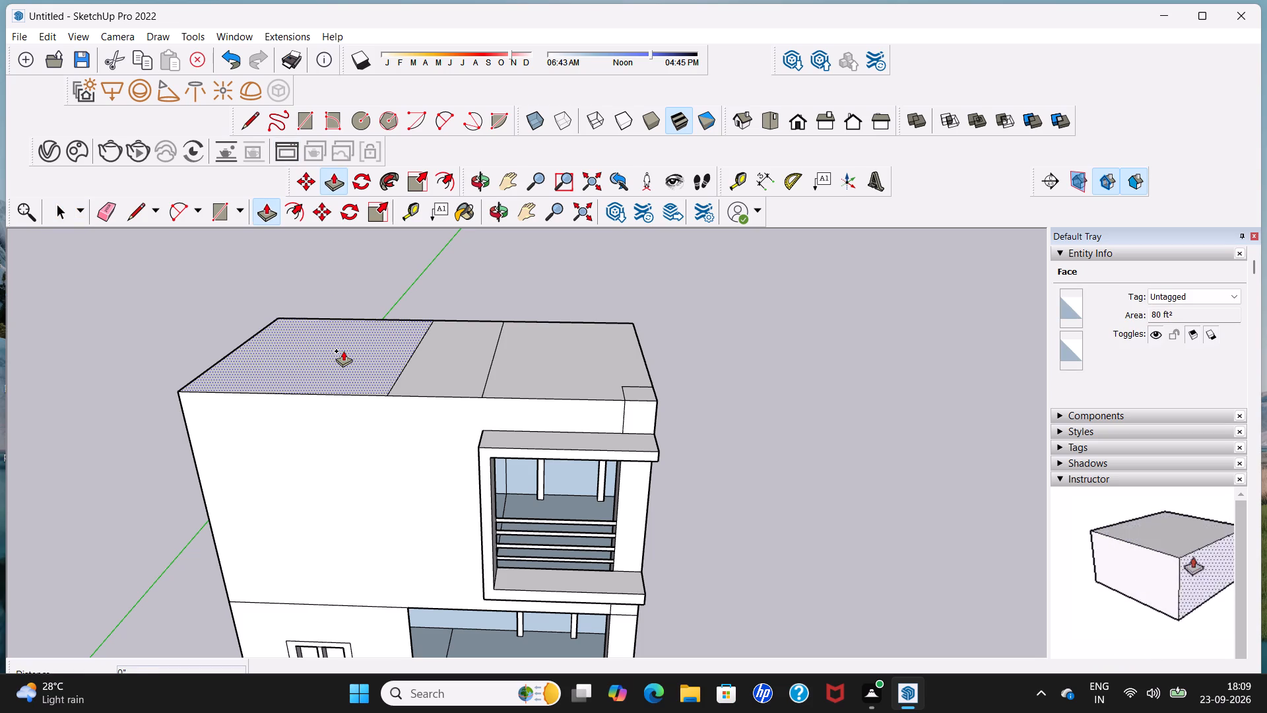
{"action": "left_click", "coordinate": [343, 351]}
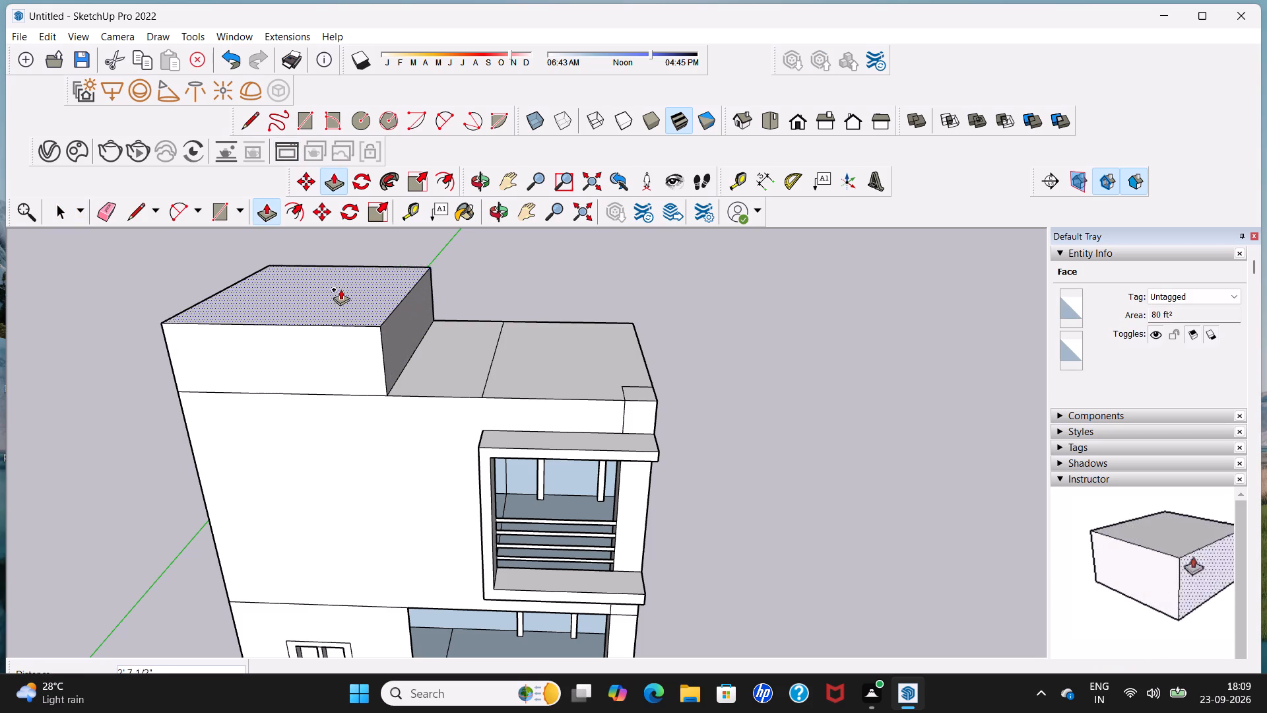
{"action": "middle_click_drag", "start_coordinate": [341, 286], "coordinate": [370, 236]}
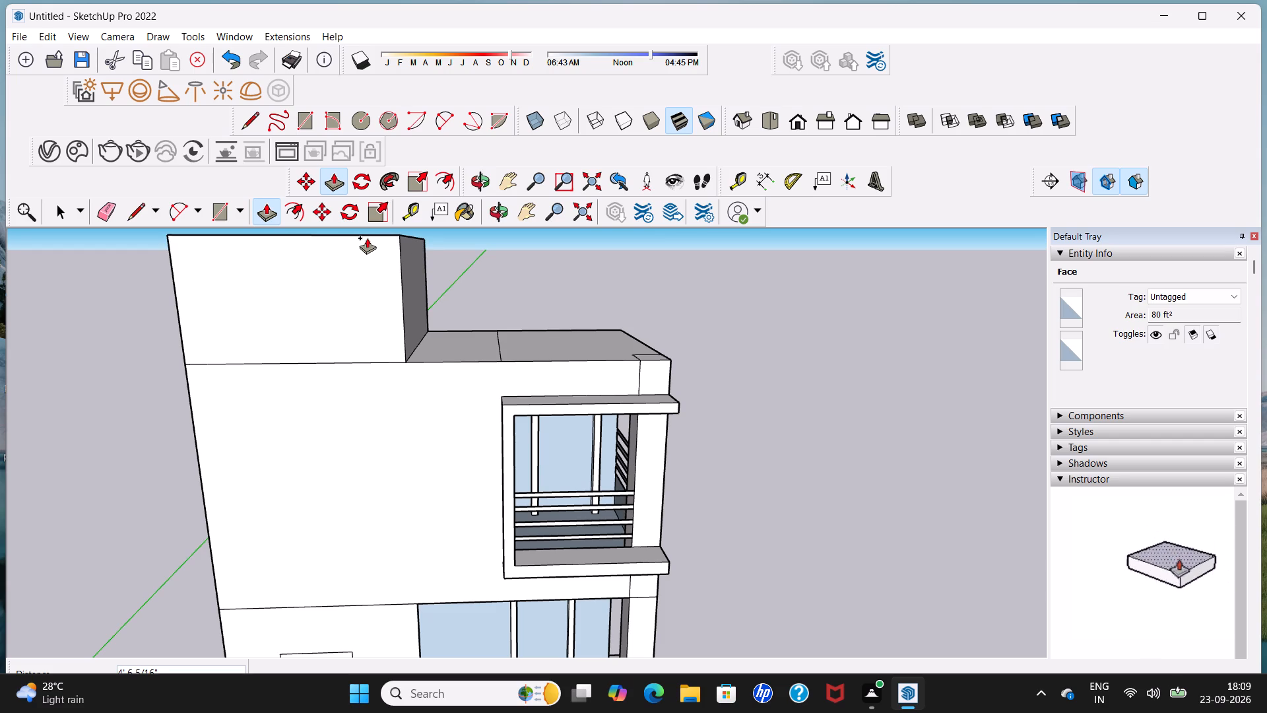
{"action": "left_click", "coordinate": [367, 238]}
{"action": "key", "text": "space"}
Delete the horizontal seam on the front wall at the foot of the raised roof block.
{"action": "middle_click_drag", "start_coordinate": [337, 323], "coordinate": [416, 313]}
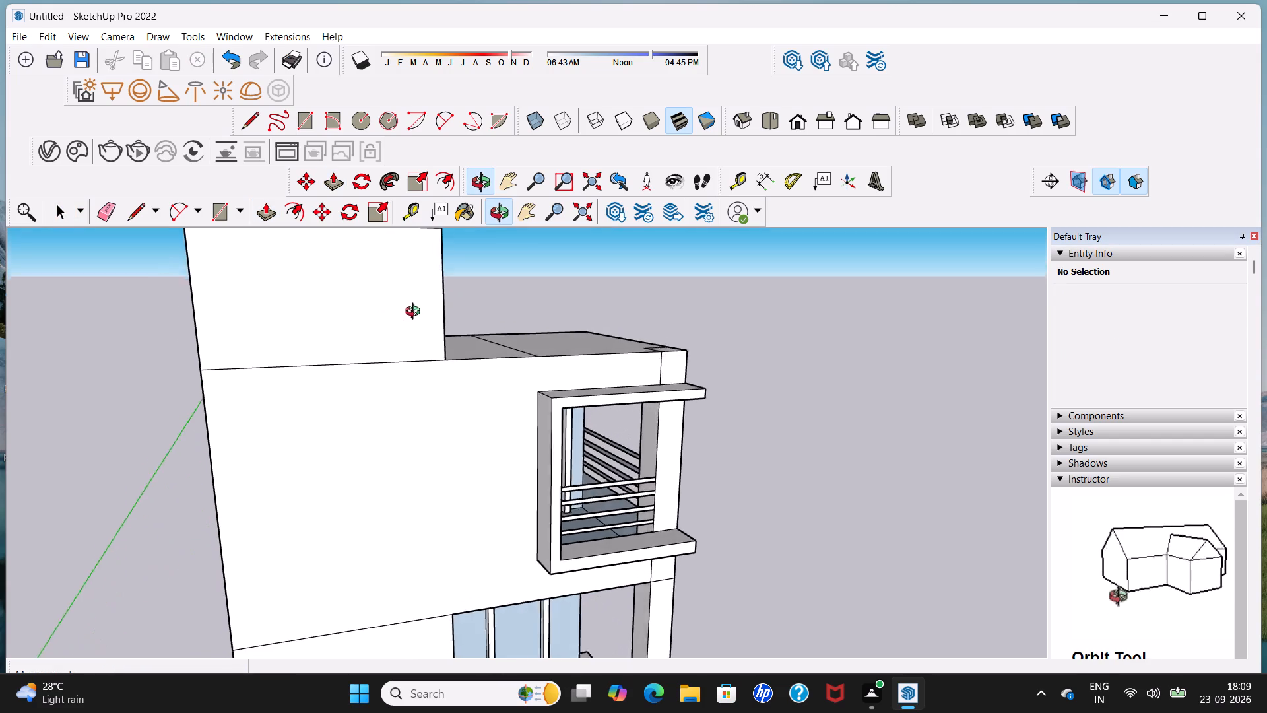
{"action": "middle_click_drag", "start_coordinate": [416, 313], "coordinate": [426, 304]}
{"action": "scroll", "coordinate": [412, 343], "scroll_direction": "up", "scroll_amount": 1}
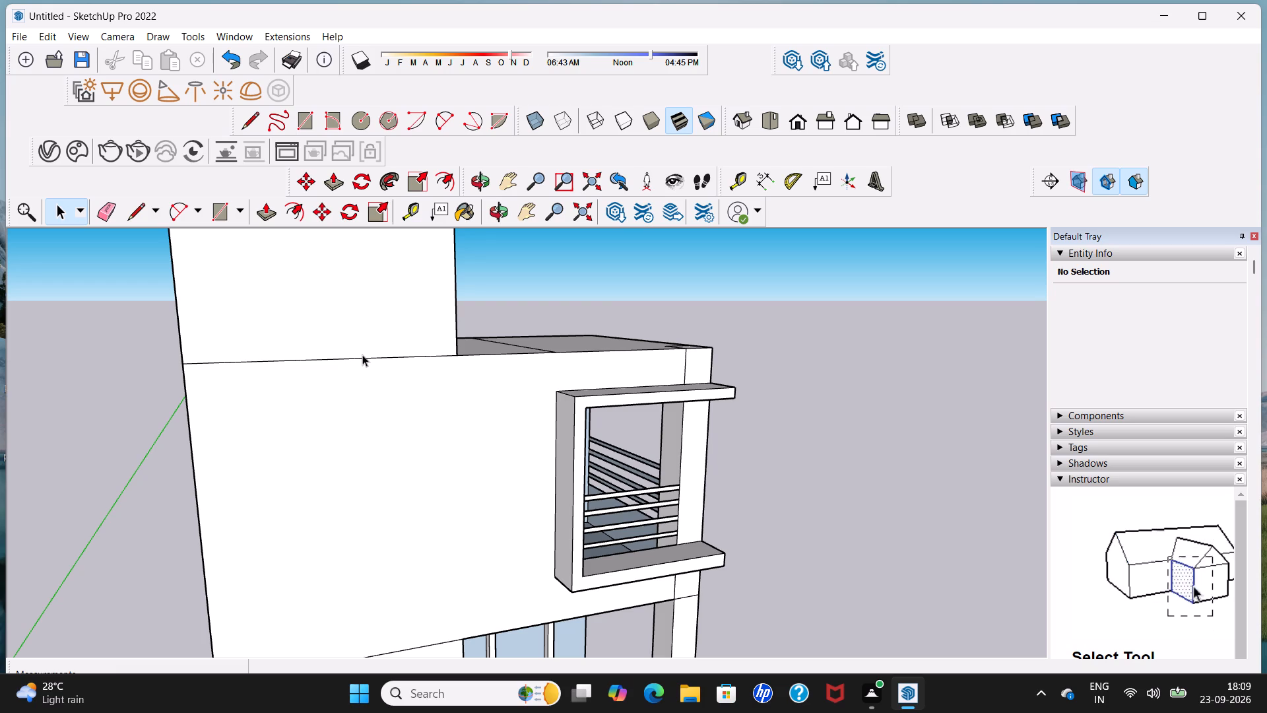
{"action": "left_click", "coordinate": [362, 356]}
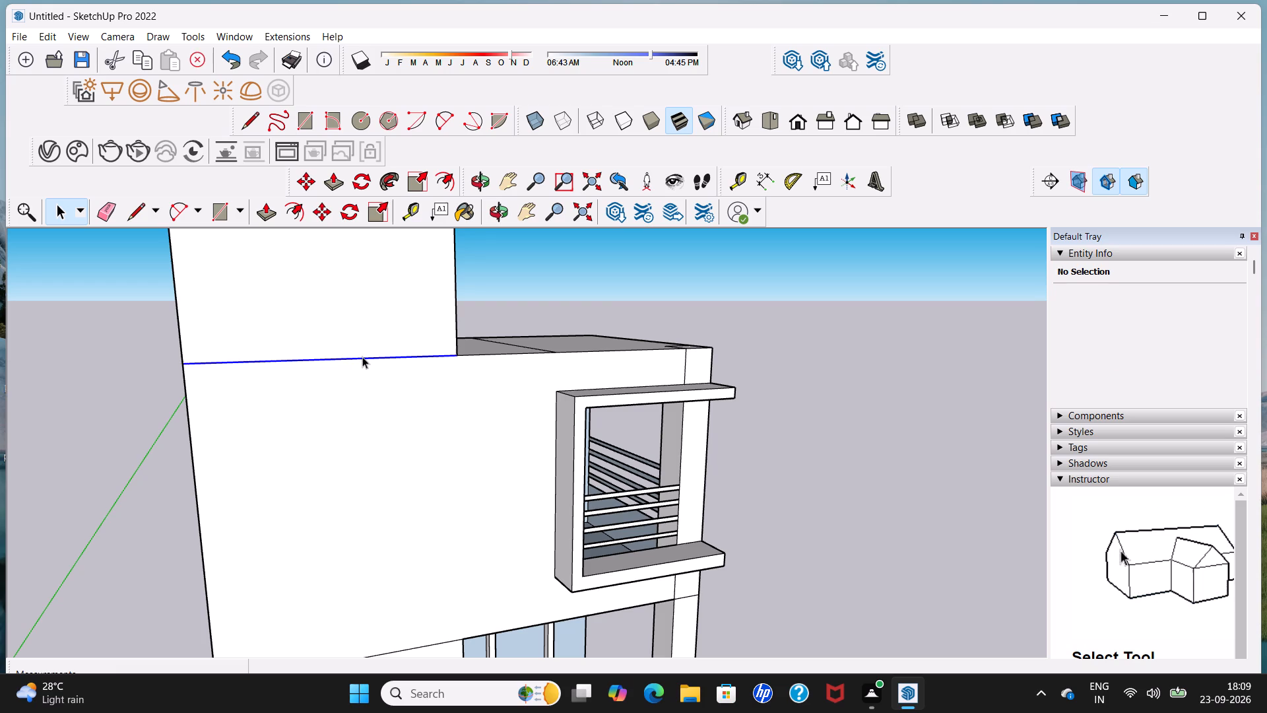
{"action": "key", "text": "Delete"}
{"action": "scroll", "coordinate": [362, 353], "scroll_direction": "down", "scroll_amount": 6}
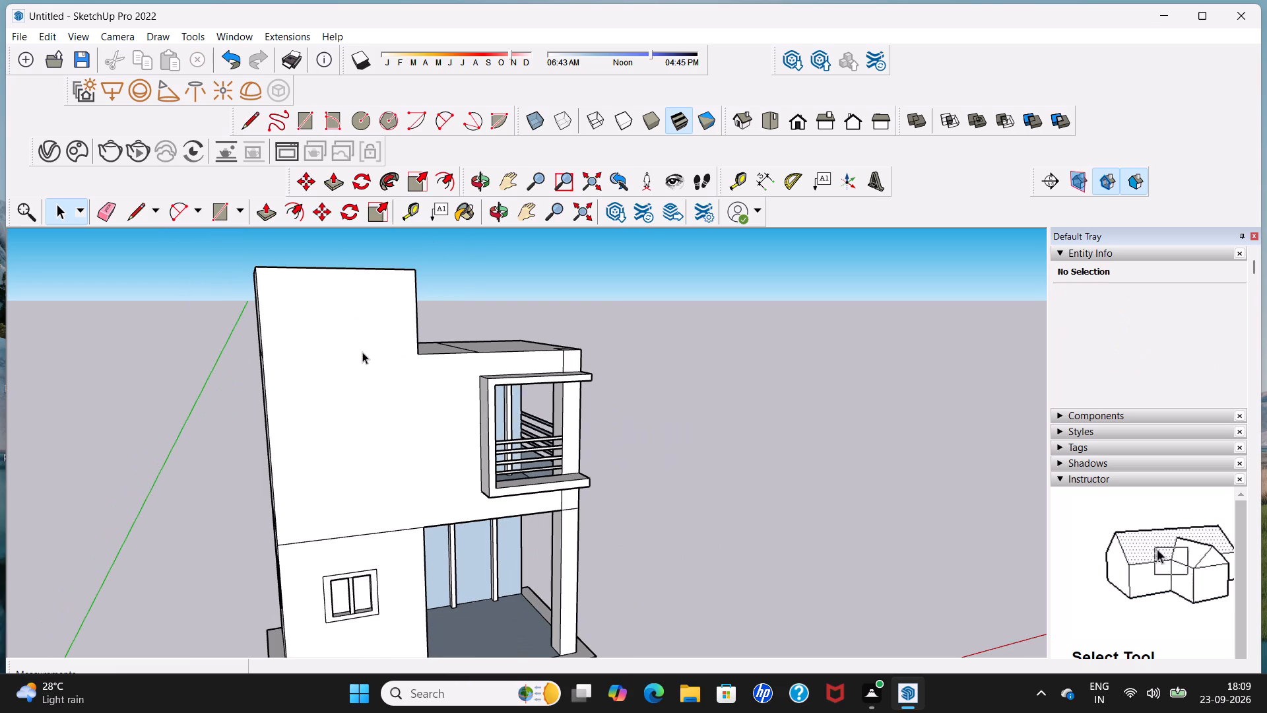
Draw a 10' line across the lower roof parallel to its open-side edge, starting on the front edge within the corner column's top.
{"action": "middle_click_drag", "start_coordinate": [447, 354], "coordinate": [275, 422]}
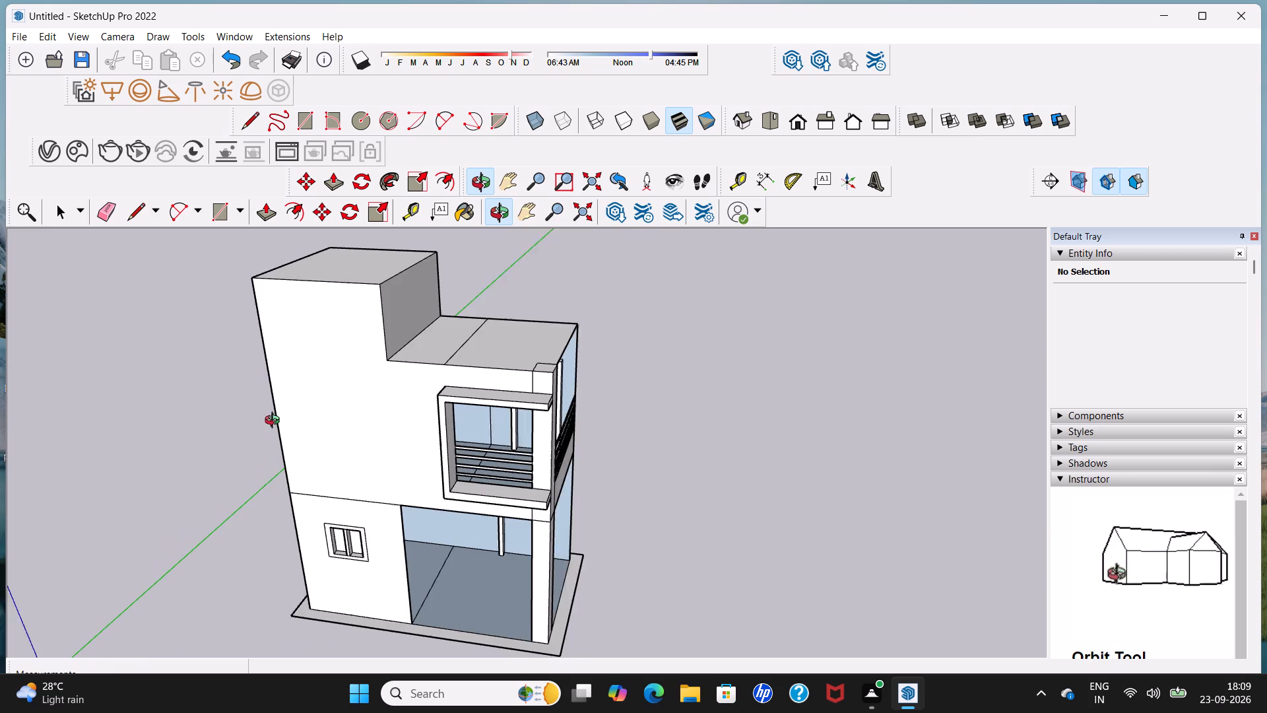
{"action": "middle_click_drag", "start_coordinate": [275, 422], "coordinate": [244, 422]}
{"action": "middle_click_drag", "start_coordinate": [551, 361], "coordinate": [544, 371]}
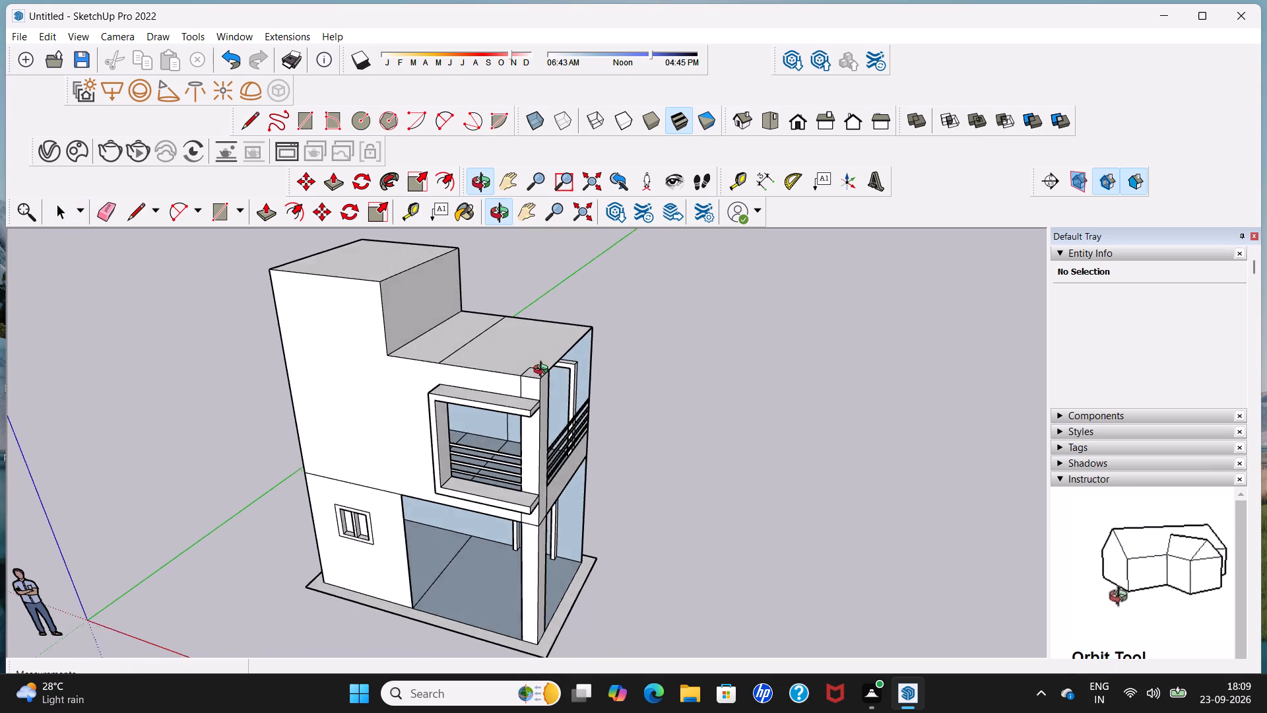
{"action": "middle_click_drag", "start_coordinate": [544, 371], "coordinate": [377, 401]}
{"action": "middle_click_drag", "start_coordinate": [484, 381], "coordinate": [405, 414]}
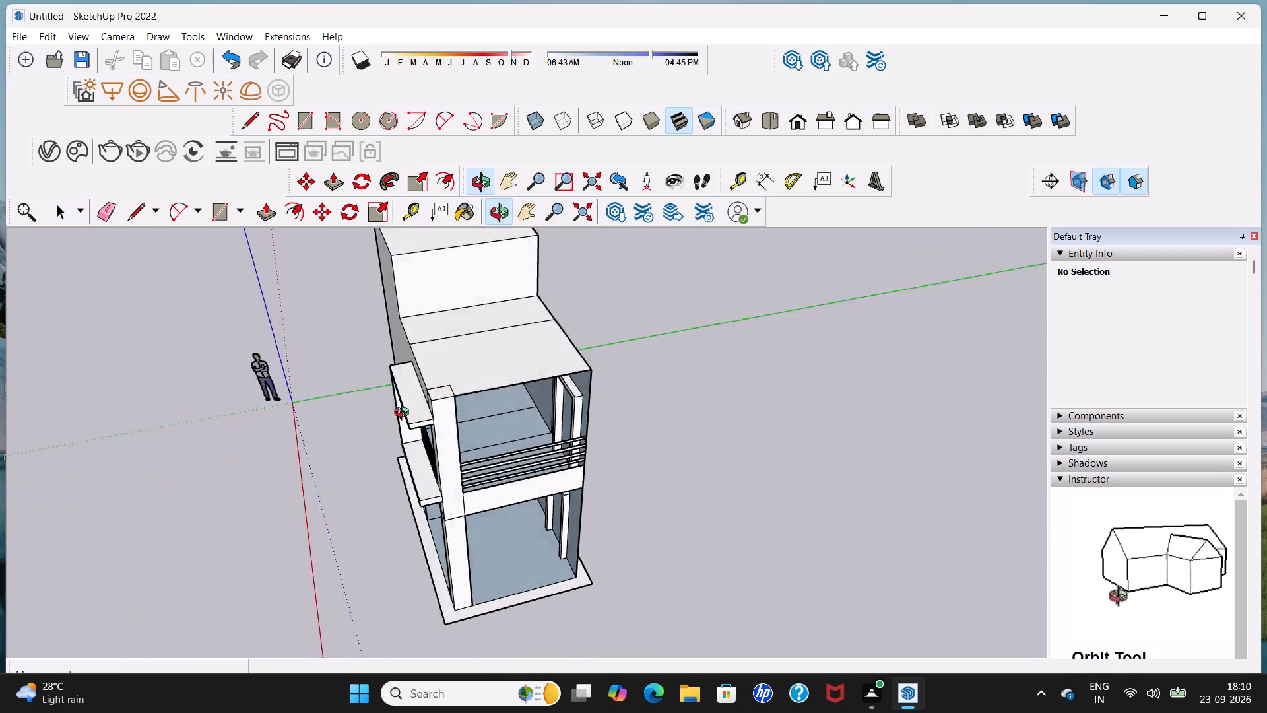
{"action": "middle_click_drag", "start_coordinate": [405, 414], "coordinate": [361, 441]}
{"action": "scroll", "coordinate": [425, 382], "scroll_direction": "up", "scroll_amount": 3}
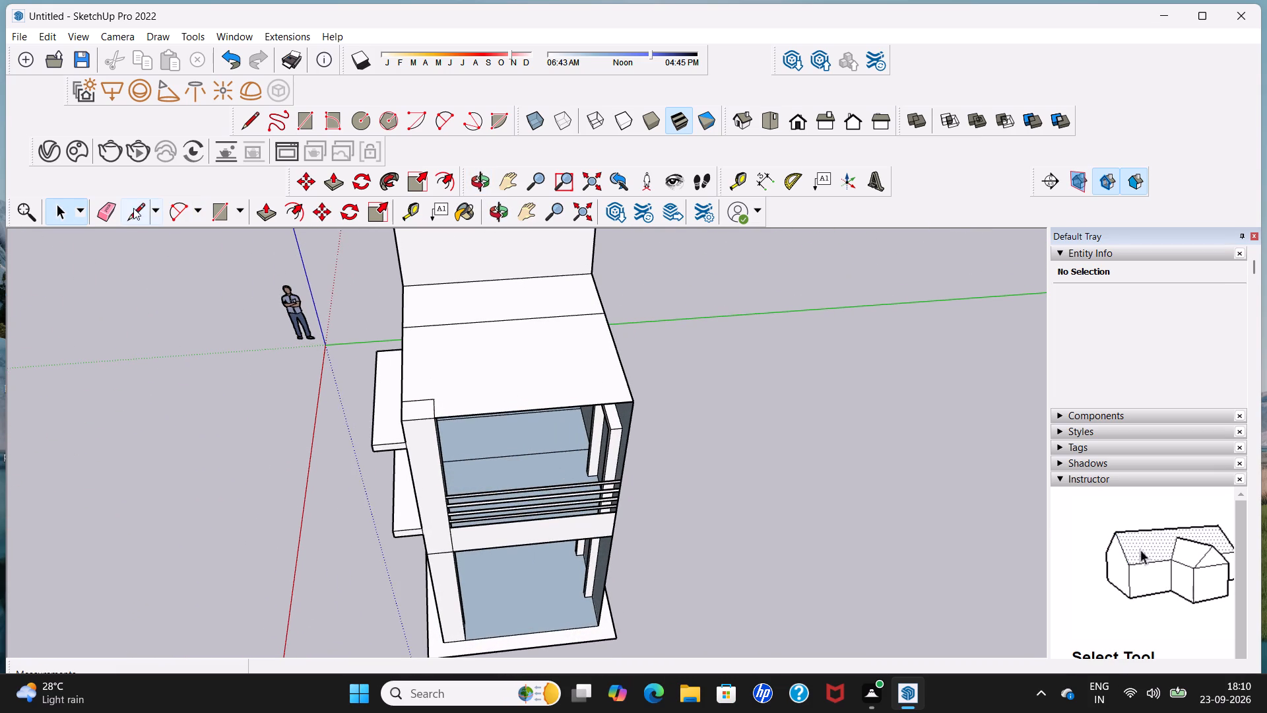
{"action": "left_click_drag", "start_coordinate": [133, 212], "coordinate": [143, 213]}
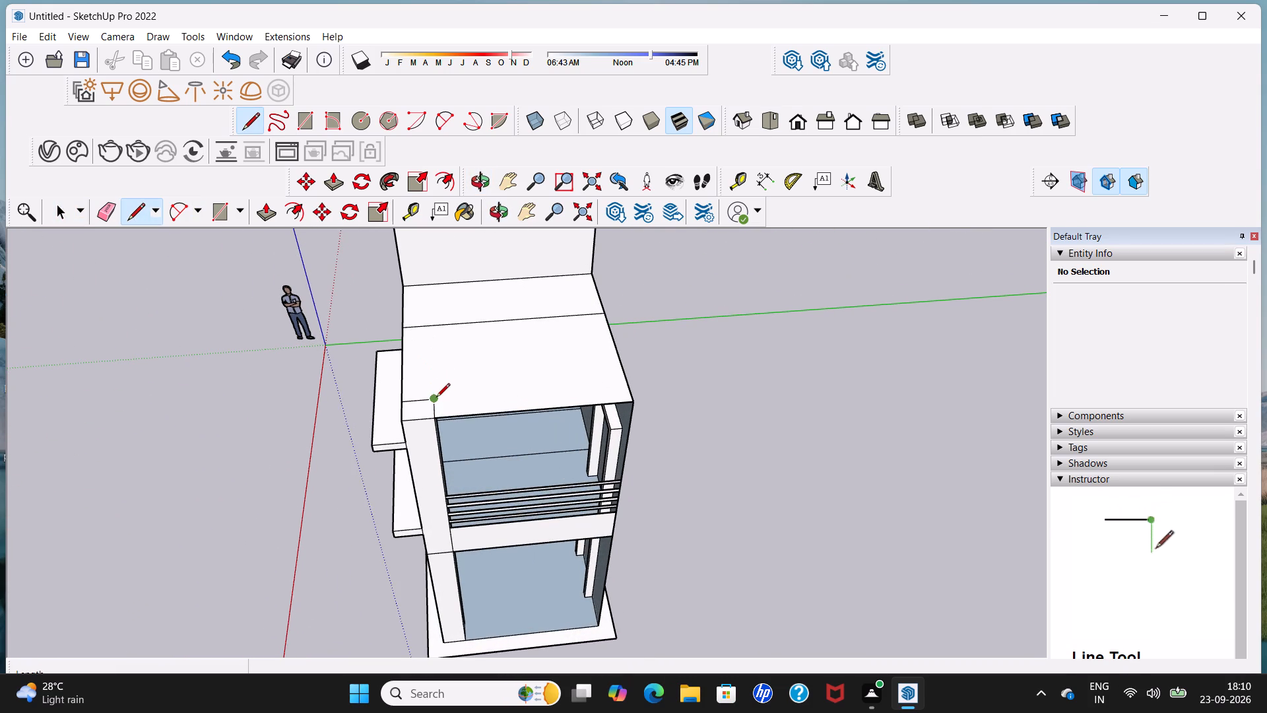
{"action": "scroll", "coordinate": [436, 398], "scroll_direction": "up", "scroll_amount": 5}
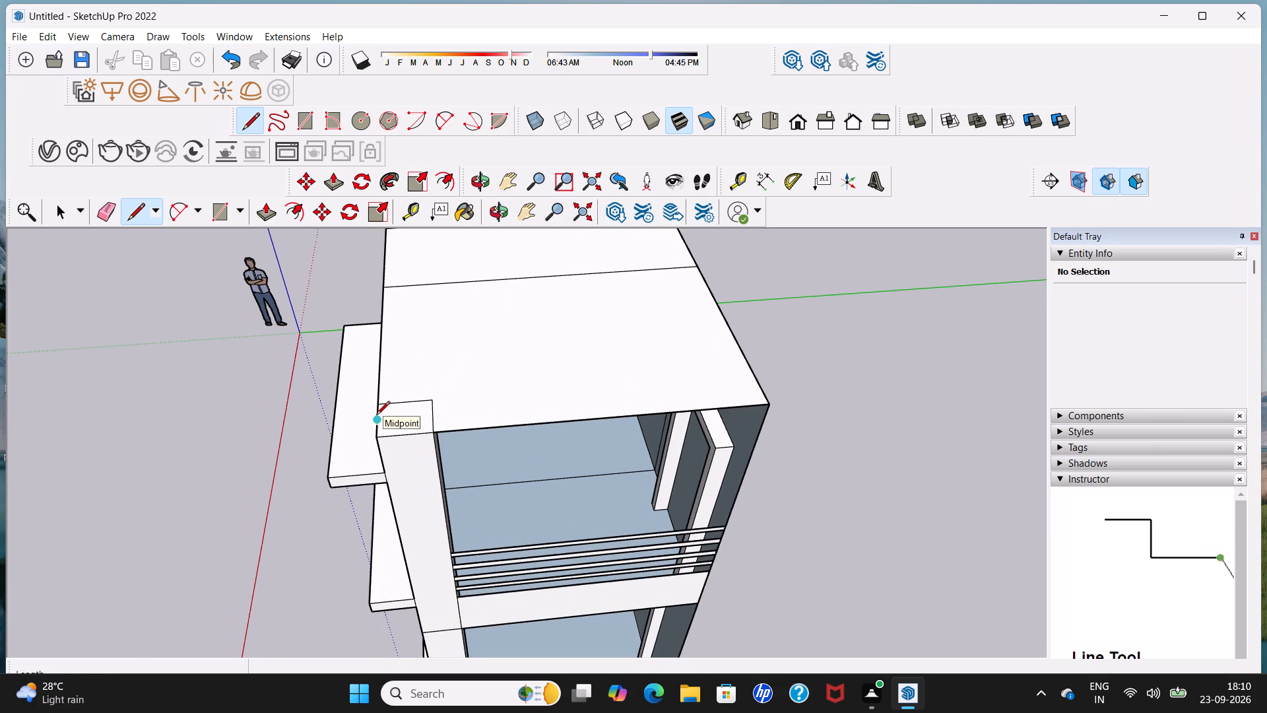
{"action": "scroll", "coordinate": [379, 417], "scroll_direction": "up", "scroll_amount": 4}
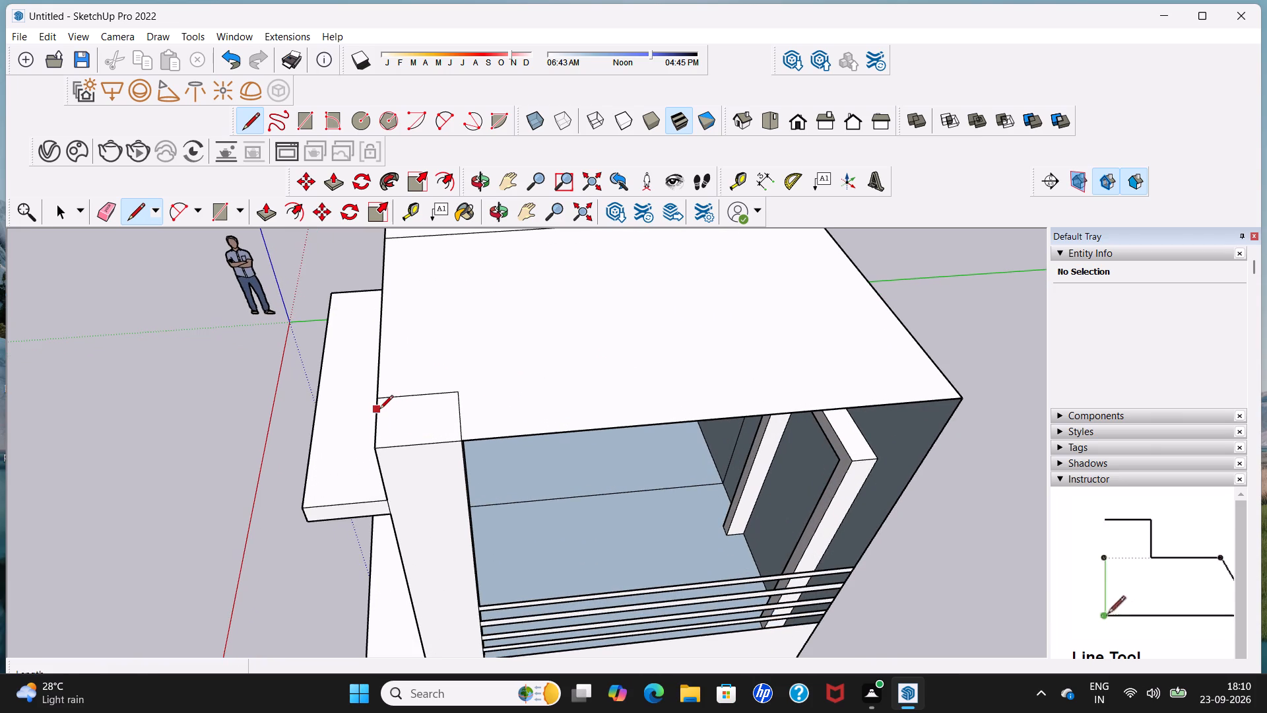
{"action": "left_click", "coordinate": [379, 410]}
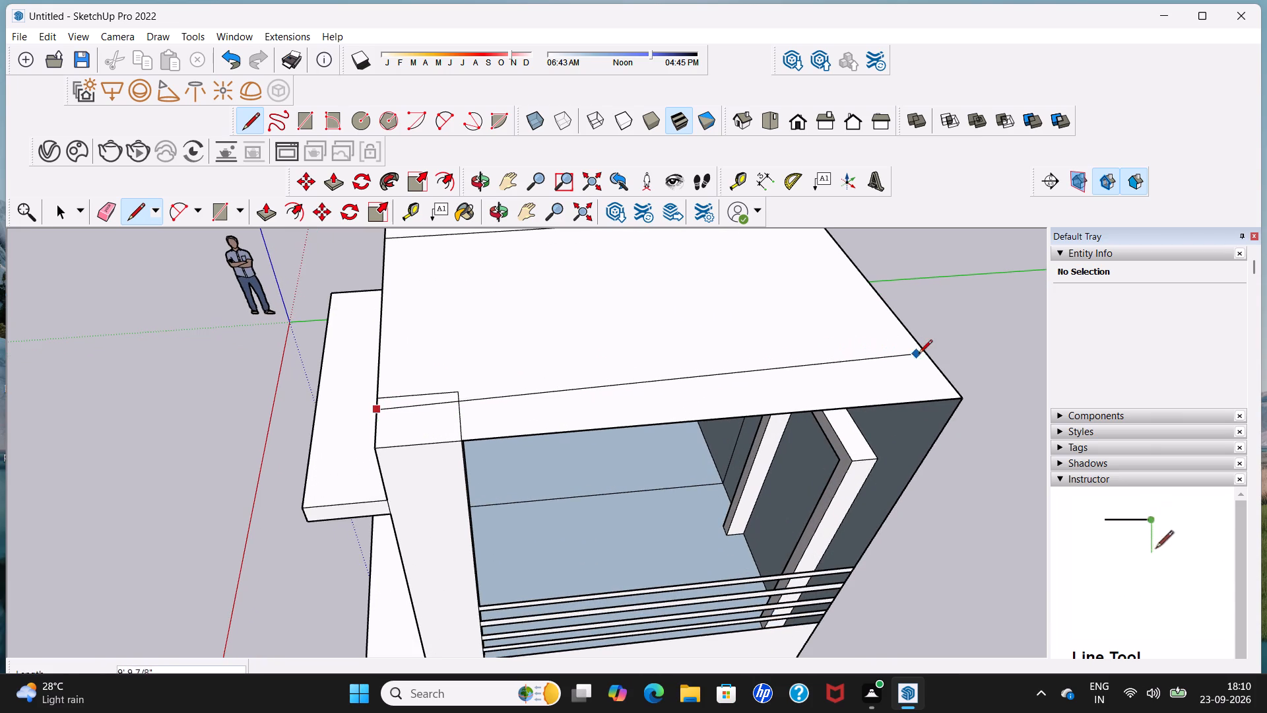
{"action": "left_click", "coordinate": [928, 359]}
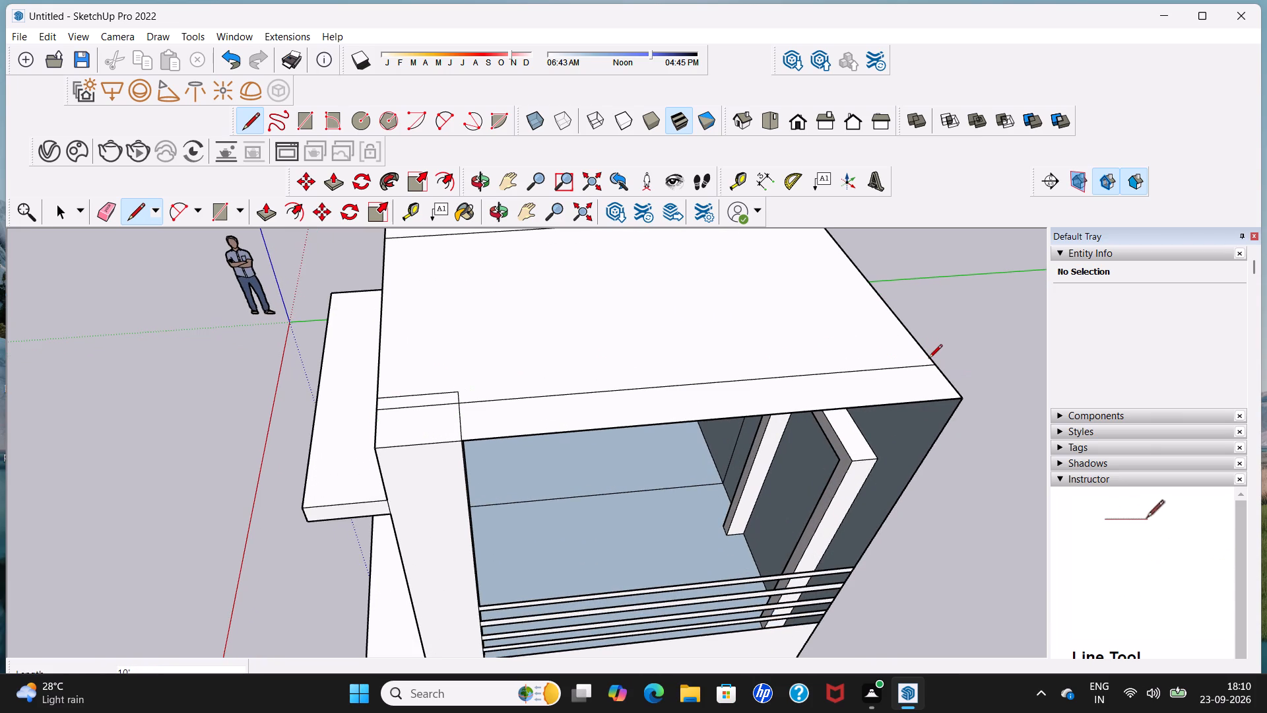
{"action": "key", "text": "space"}
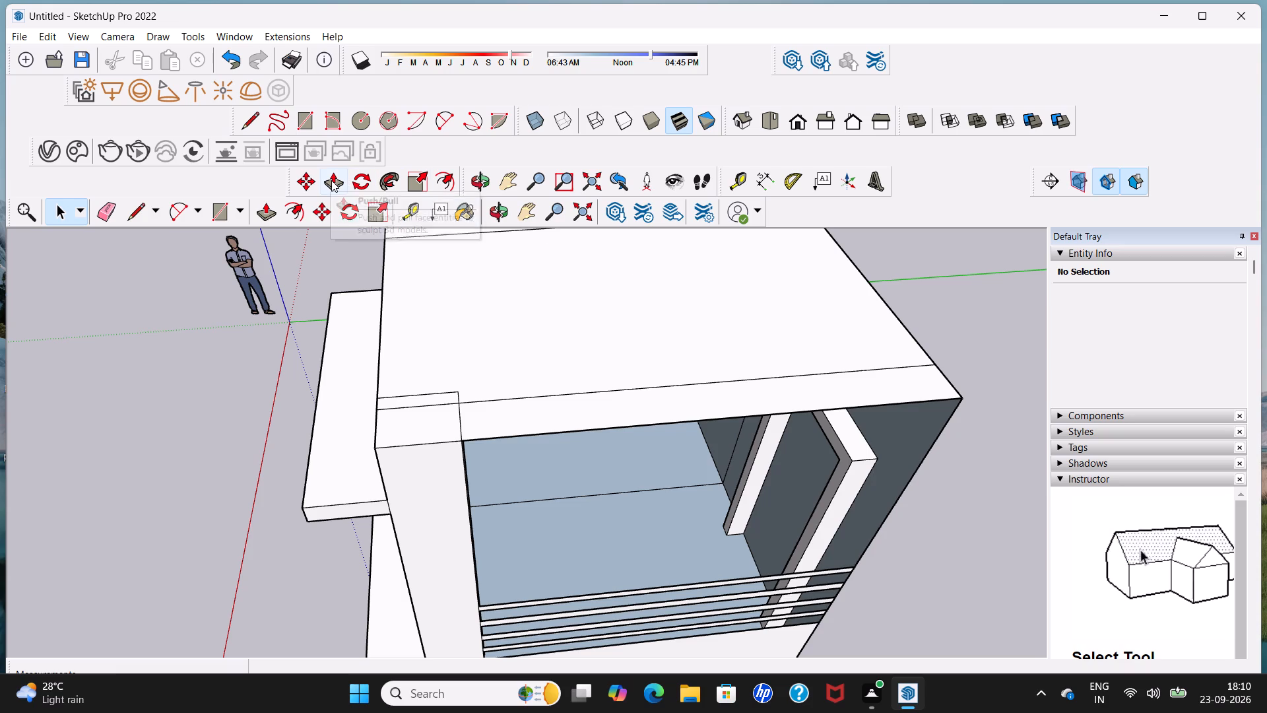
Push/Pull the narrow roof strip along the open-side edge up about 3' 1 3/4" as a parapet wall.
{"action": "left_click", "coordinate": [331, 180]}
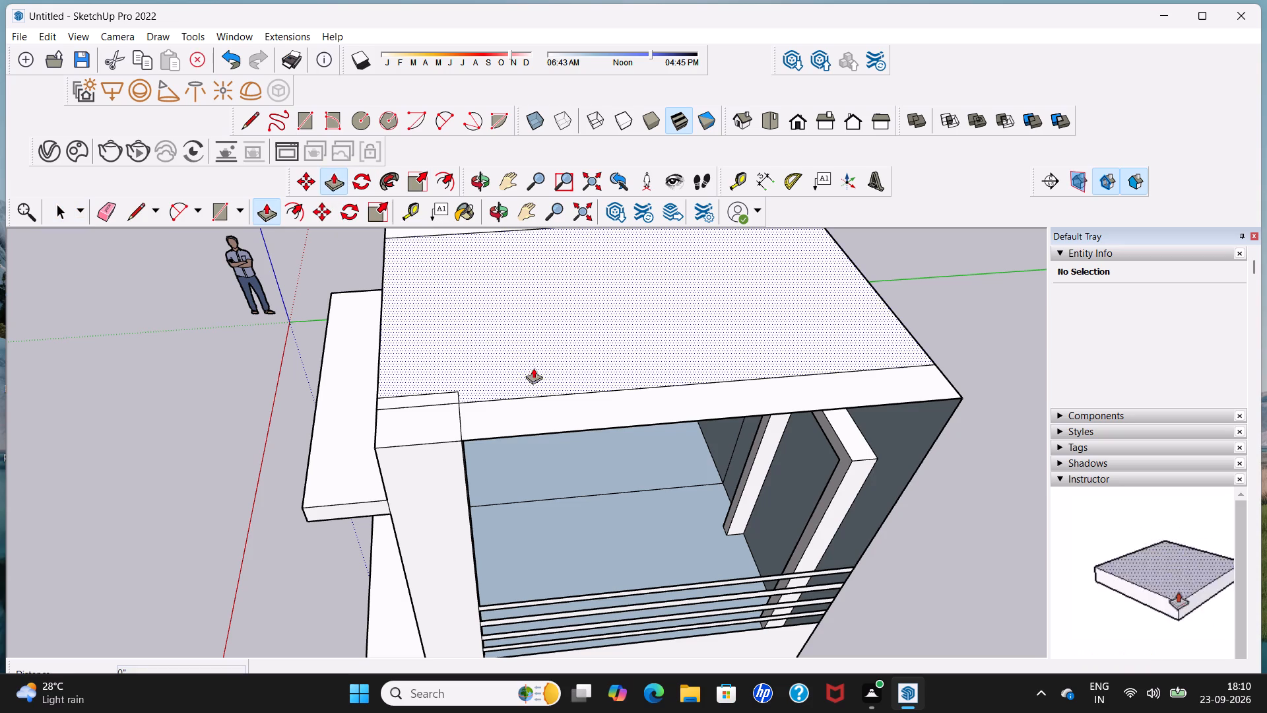
{"action": "left_click", "coordinate": [546, 423]}
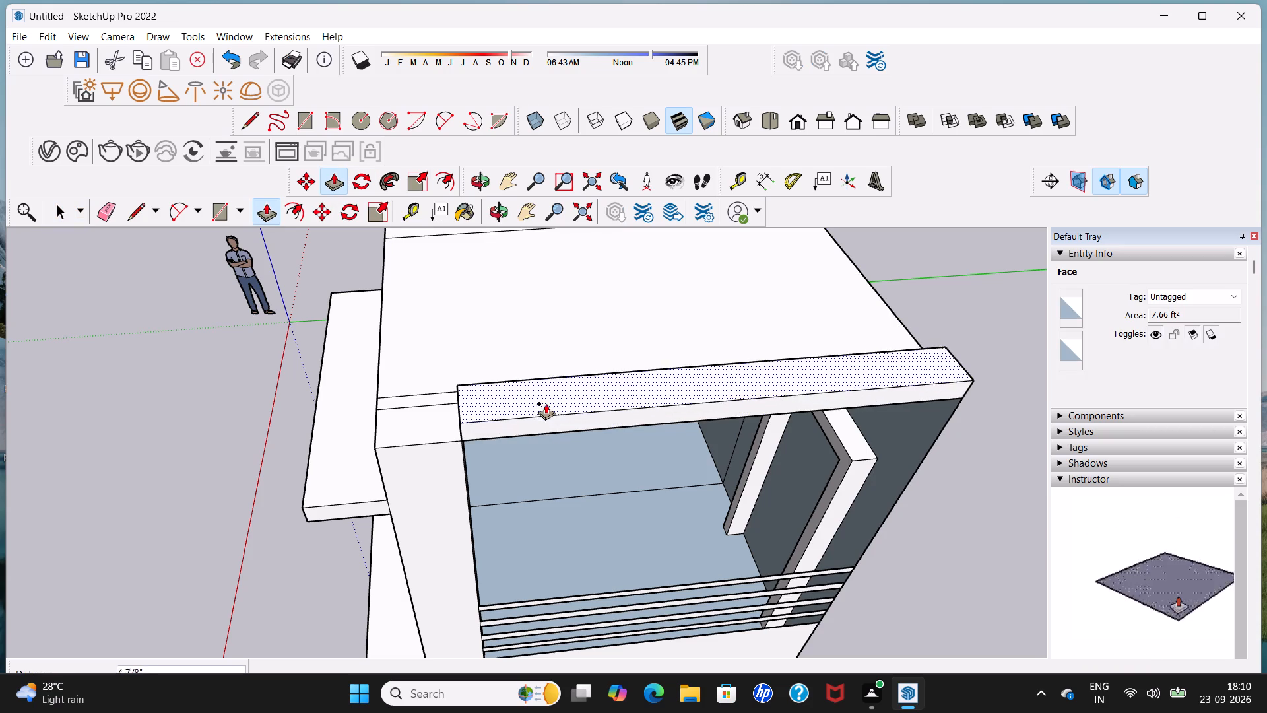
{"action": "scroll", "coordinate": [538, 364], "scroll_direction": "down", "scroll_amount": 8}
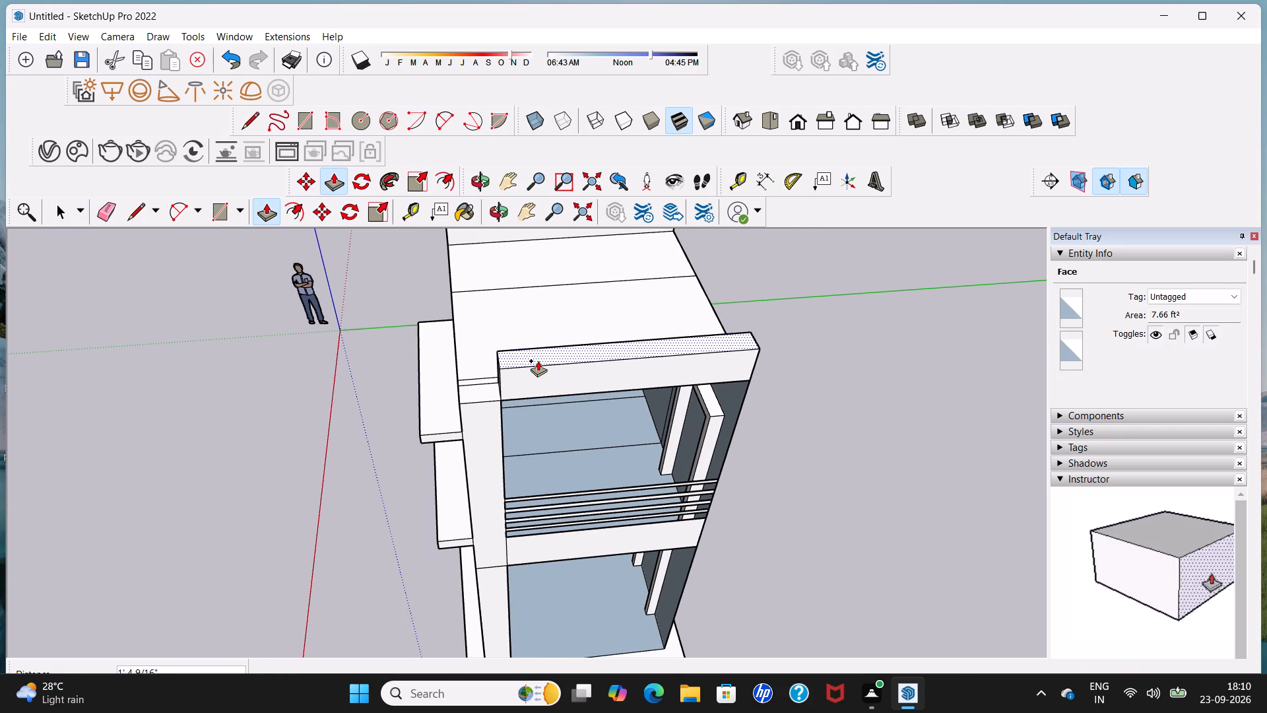
{"action": "scroll", "coordinate": [538, 360], "scroll_direction": "down", "scroll_amount": 4}
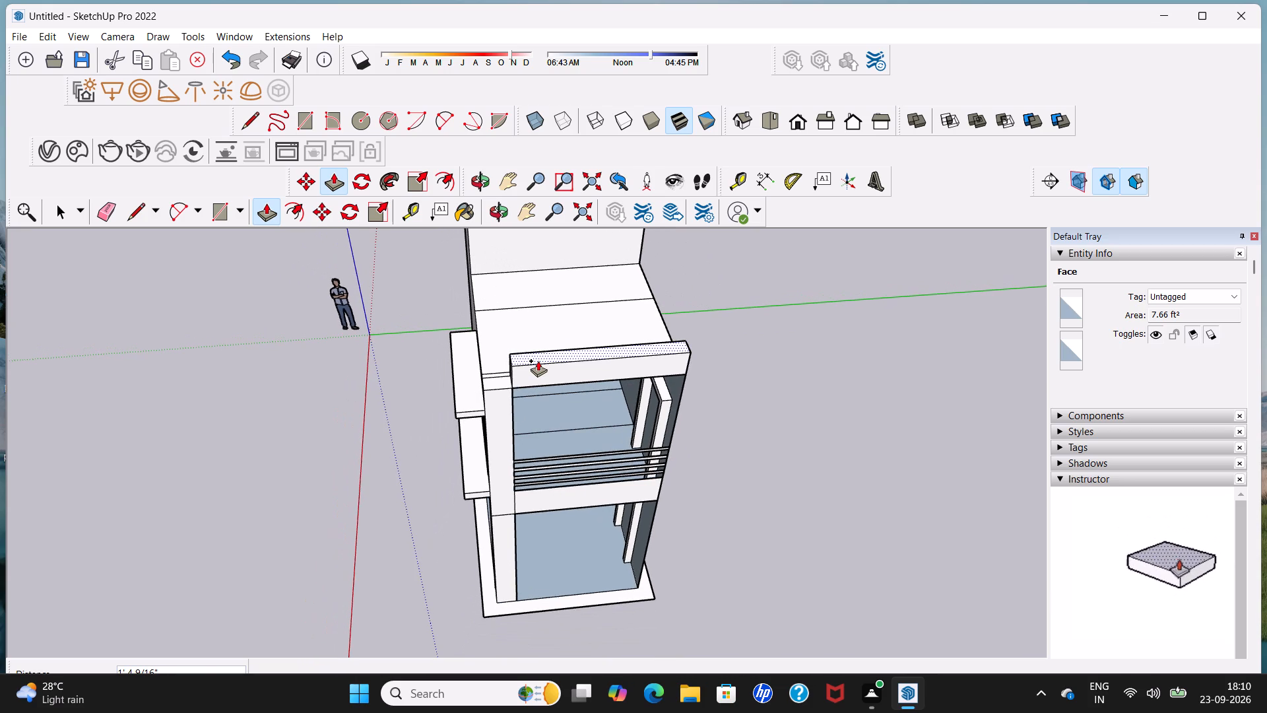
{"action": "middle_click_drag", "start_coordinate": [540, 361], "coordinate": [746, 320]}
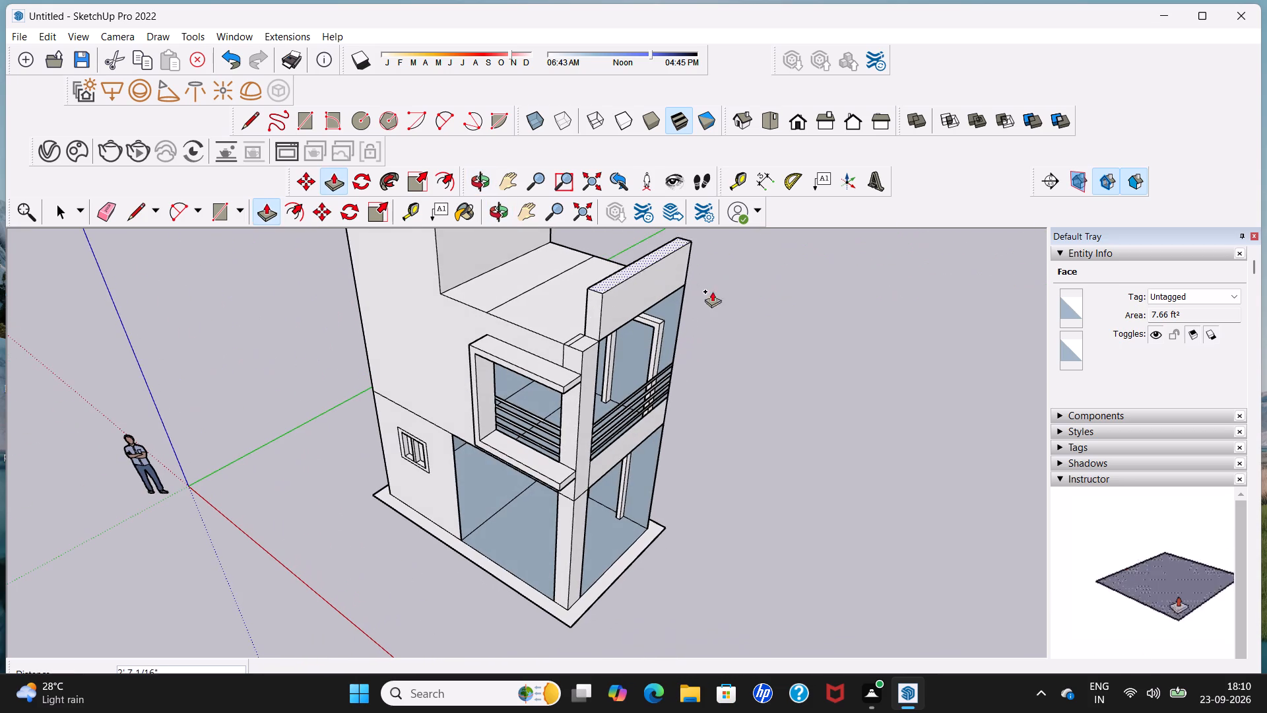
{"action": "left_click", "coordinate": [655, 275]}
Push/Pull the corner column's top face beside the new parapet up level with the parapet's top.
{"action": "middle_click_drag", "start_coordinate": [589, 327], "coordinate": [643, 331]}
{"action": "scroll", "coordinate": [584, 351], "scroll_direction": "up", "scroll_amount": 2}
{"action": "left_click", "coordinate": [606, 330]}
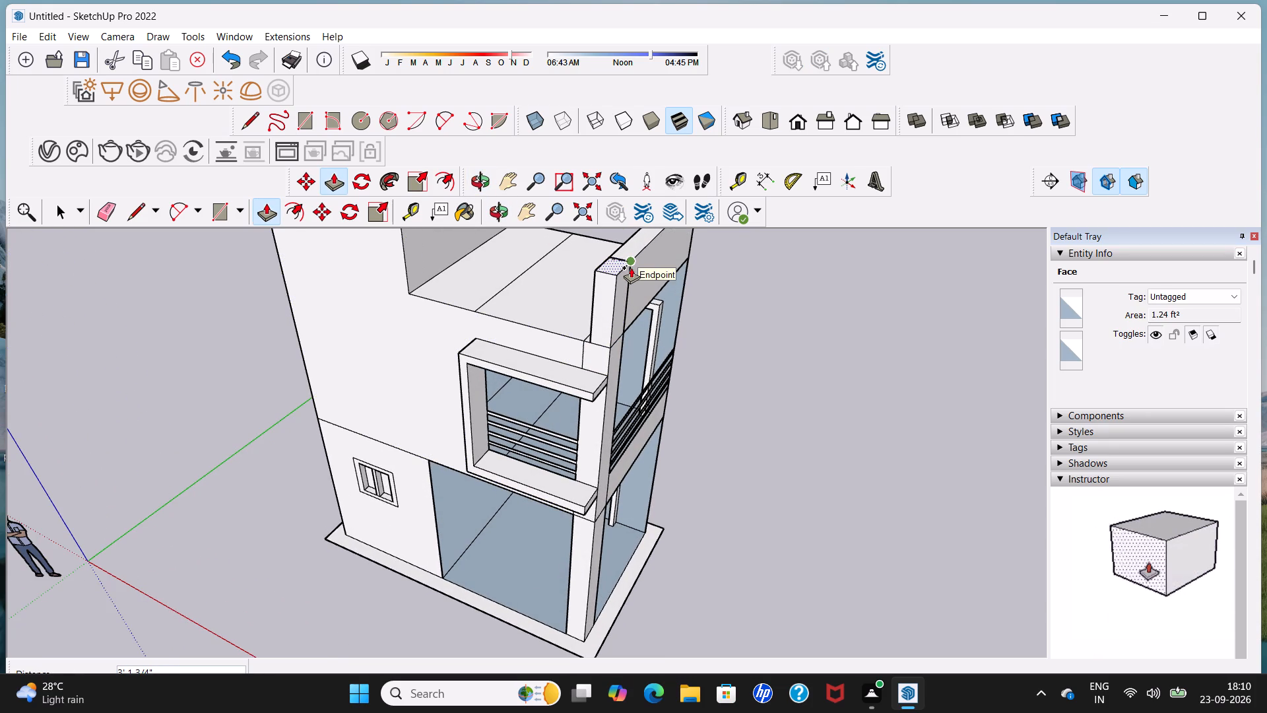
{"action": "left_click", "coordinate": [631, 267]}
{"action": "key", "text": "space"}
Examine the raised roof block, the parapet and the corner column's top from the front and above.
{"action": "middle_click_drag", "start_coordinate": [526, 347], "coordinate": [651, 354]}
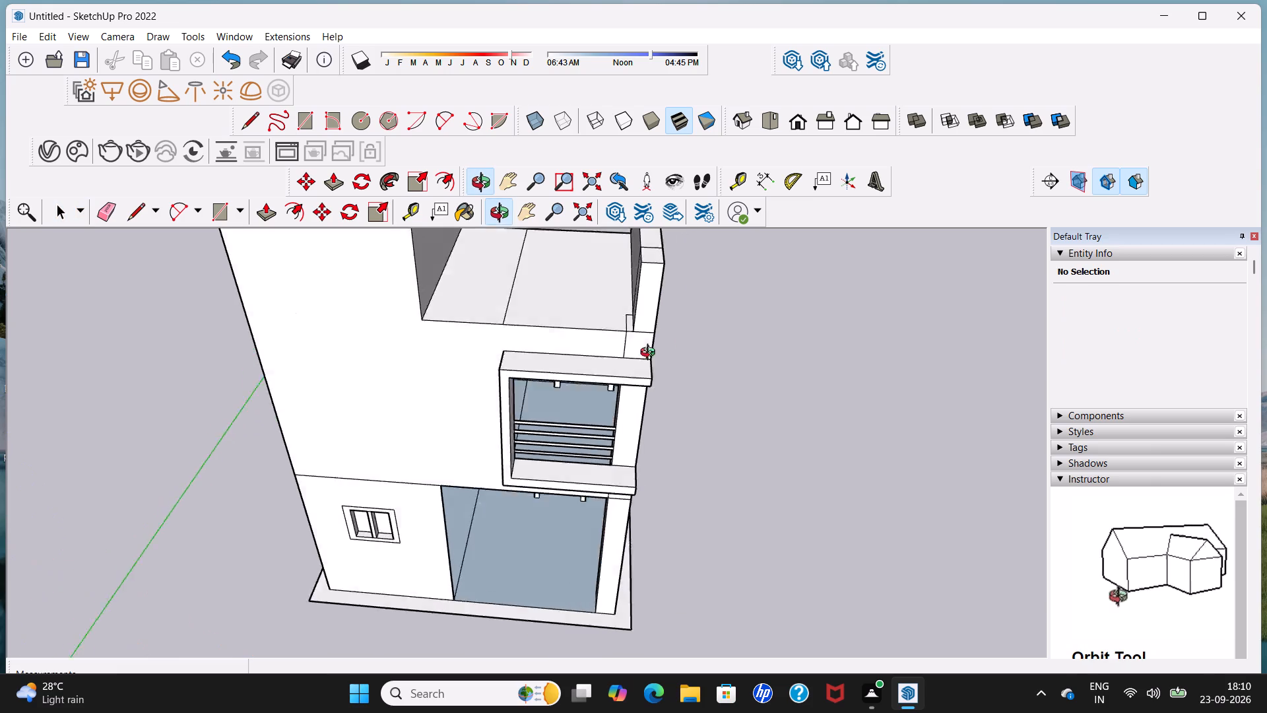
{"action": "middle_click_drag", "start_coordinate": [651, 354], "coordinate": [678, 347]}
{"action": "scroll", "coordinate": [654, 333], "scroll_direction": "down", "scroll_amount": 12}
{"action": "middle_click_drag", "start_coordinate": [666, 304], "coordinate": [665, 312]}
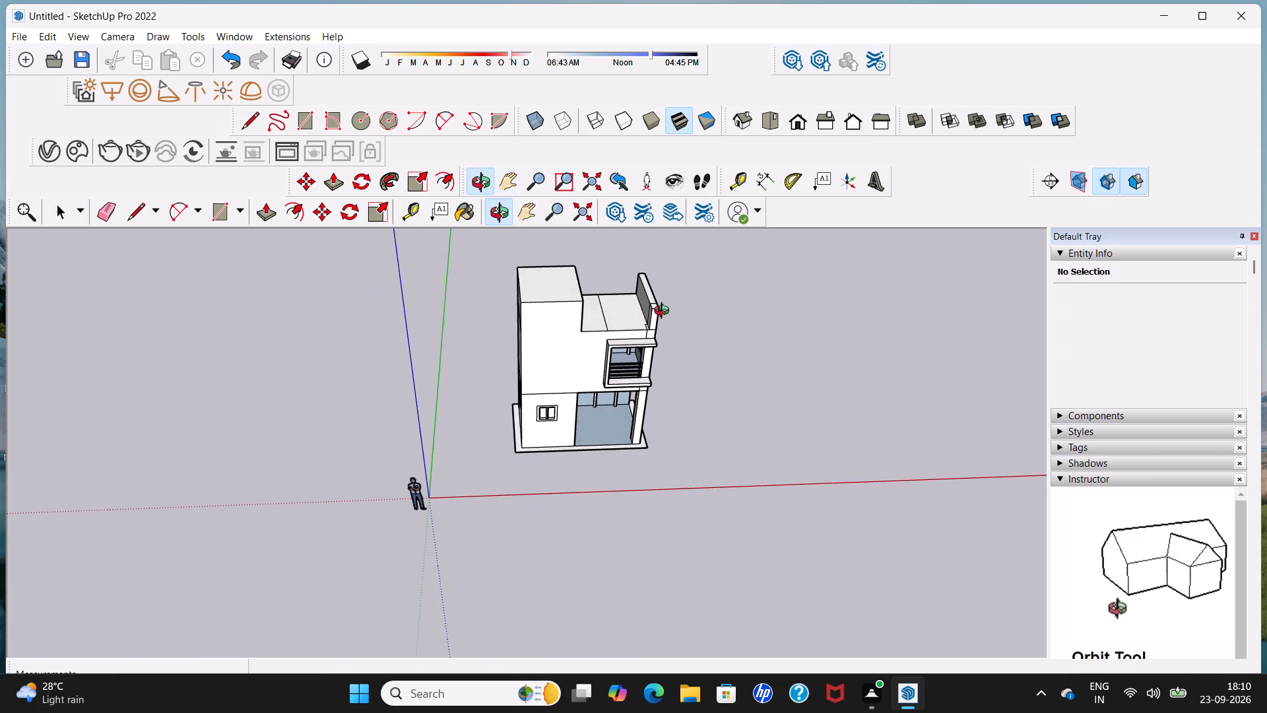
{"action": "middle_click_drag", "start_coordinate": [665, 312], "coordinate": [651, 255]}
{"action": "scroll", "coordinate": [643, 271], "scroll_direction": "up", "scroll_amount": 5}
{"action": "middle_click_drag", "start_coordinate": [603, 349], "coordinate": [605, 351], "text": "shift"}
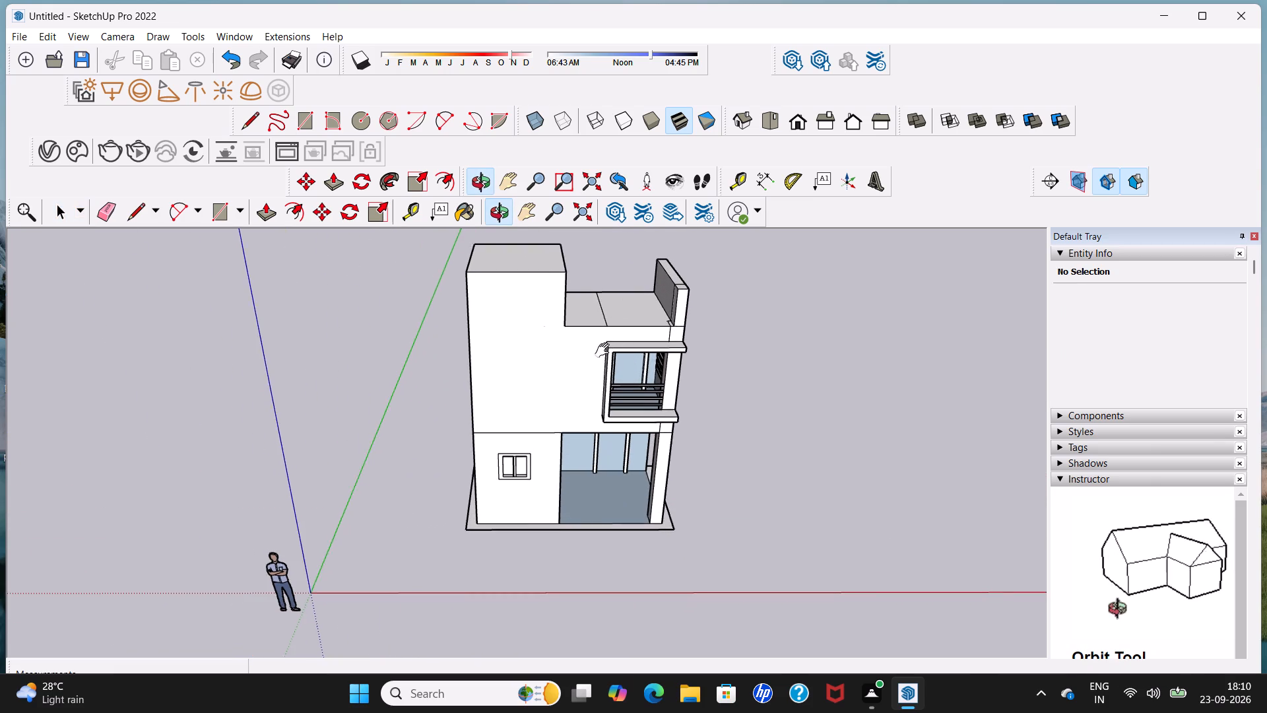
{"action": "middle_click_drag", "start_coordinate": [605, 351], "coordinate": [595, 421], "text": "shift"}
{"action": "scroll", "coordinate": [594, 427], "scroll_direction": "up", "scroll_amount": 2}
{"action": "middle_click_drag", "start_coordinate": [597, 405], "coordinate": [612, 331]}
{"action": "scroll", "coordinate": [612, 341], "scroll_direction": "up", "scroll_amount": 1}
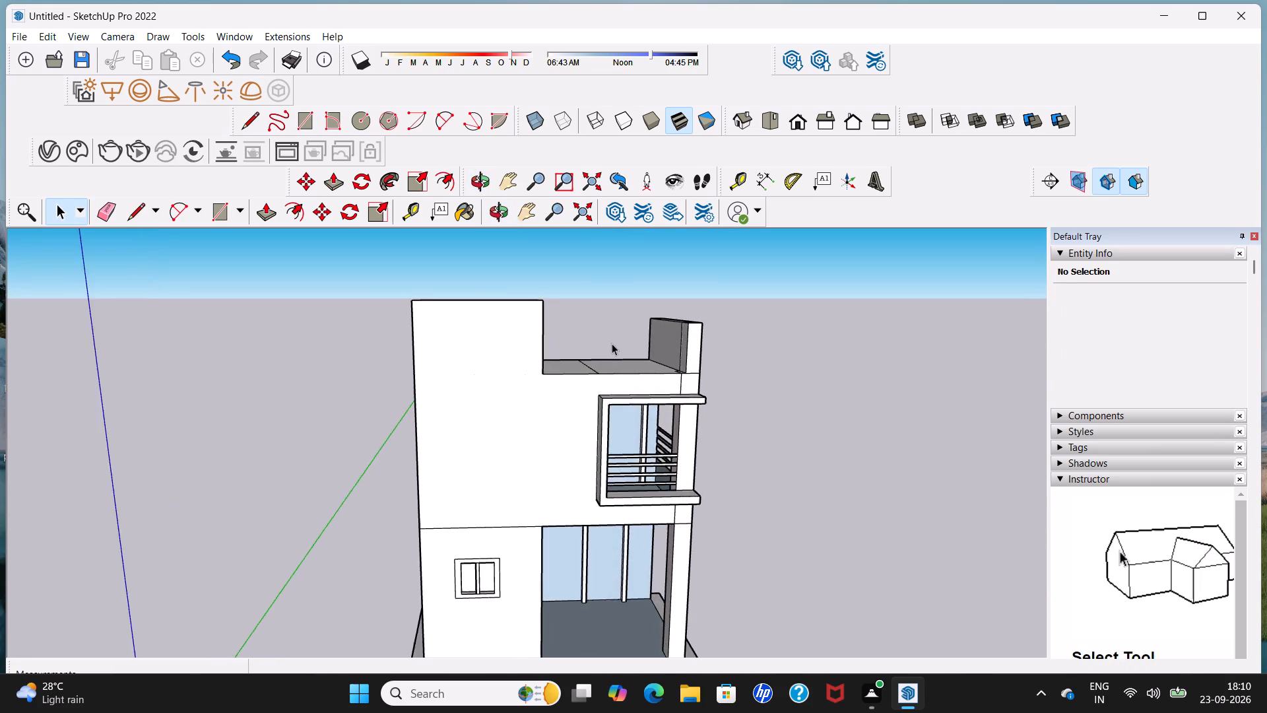
{"action": "scroll", "coordinate": [612, 343], "scroll_direction": "up", "scroll_amount": 2}
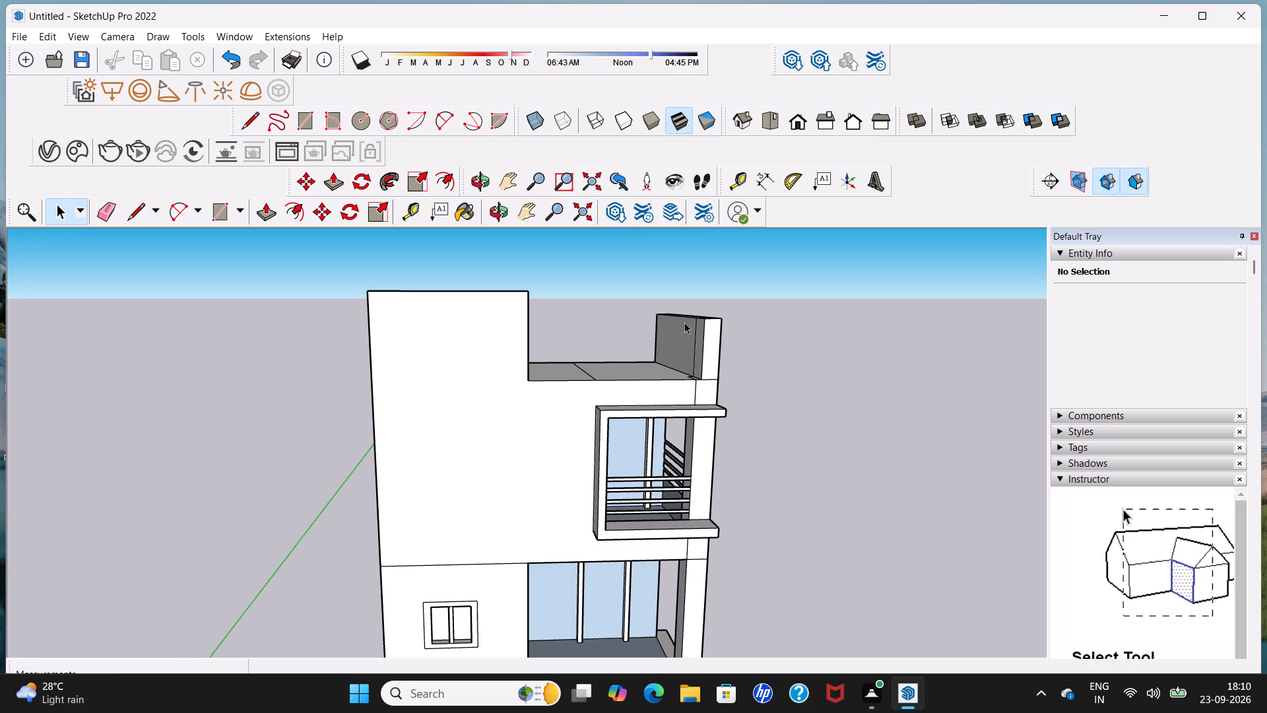
{"action": "scroll", "coordinate": [684, 322], "scroll_direction": "up", "scroll_amount": 2}
{"action": "scroll", "coordinate": [704, 379], "scroll_direction": "up", "scroll_amount": 4}
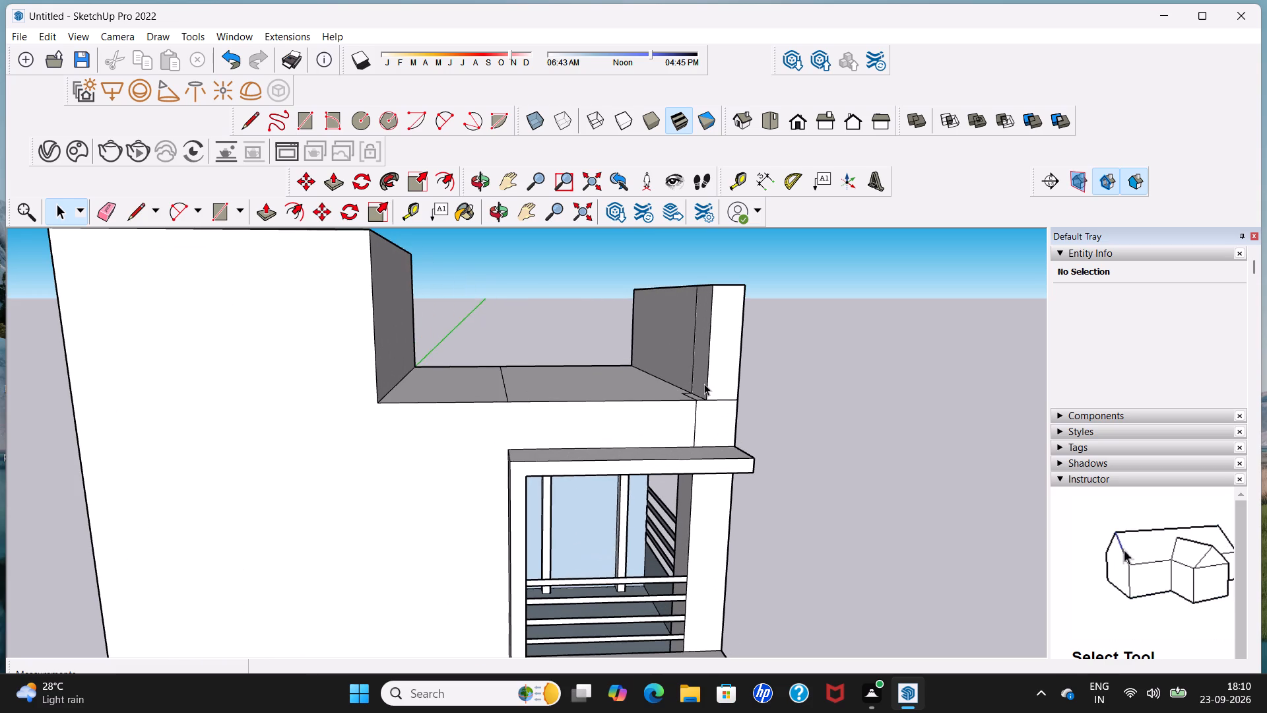
{"action": "middle_click_drag", "start_coordinate": [704, 384], "coordinate": [688, 461]}
{"action": "scroll", "coordinate": [688, 460], "scroll_direction": "up", "scroll_amount": 3}
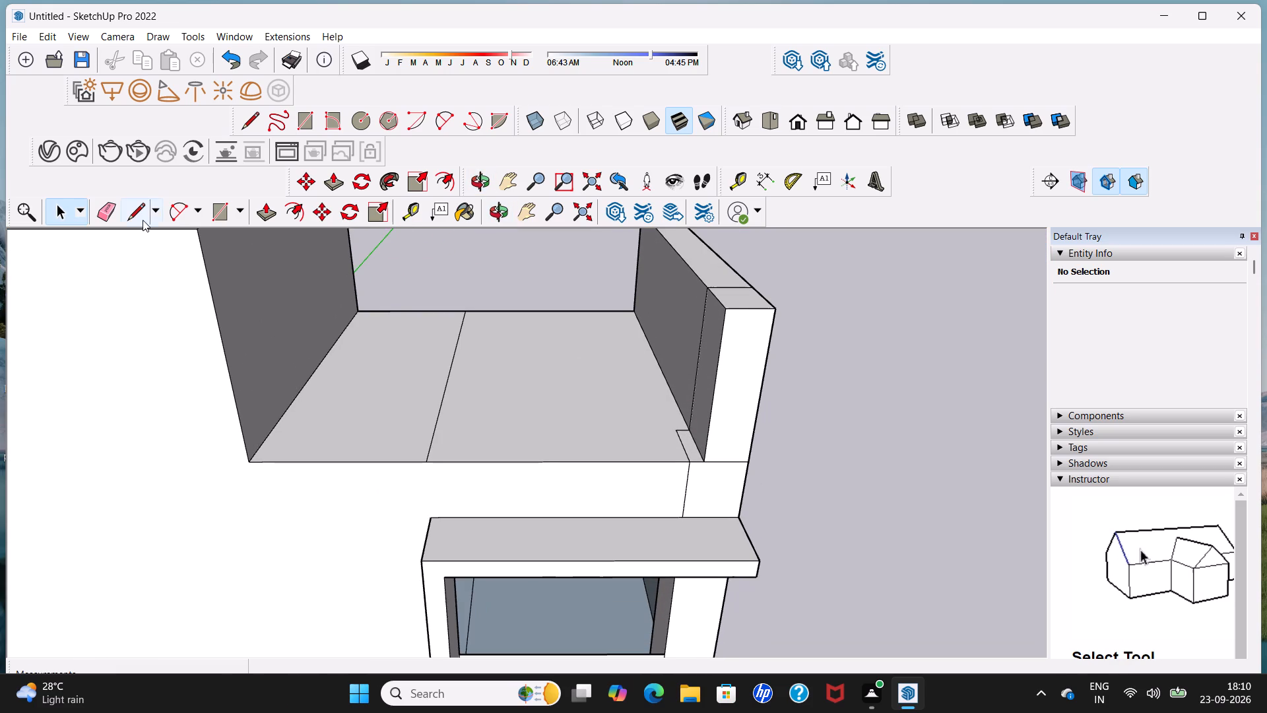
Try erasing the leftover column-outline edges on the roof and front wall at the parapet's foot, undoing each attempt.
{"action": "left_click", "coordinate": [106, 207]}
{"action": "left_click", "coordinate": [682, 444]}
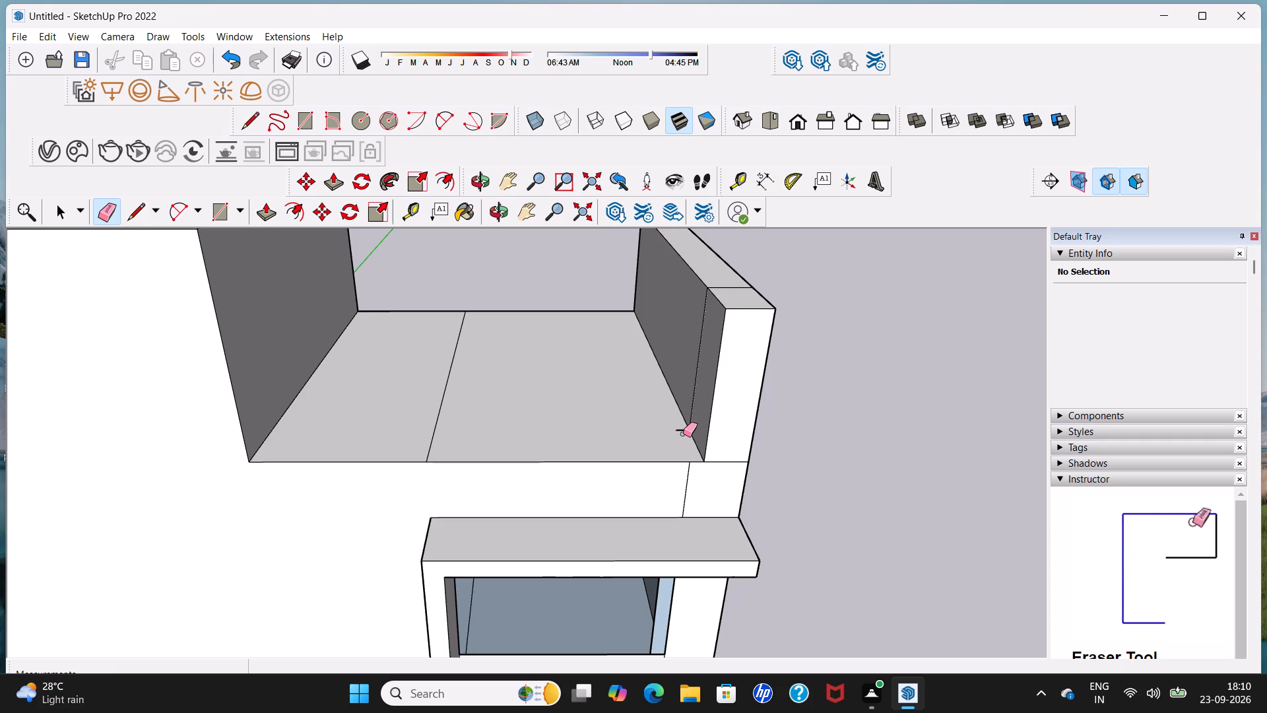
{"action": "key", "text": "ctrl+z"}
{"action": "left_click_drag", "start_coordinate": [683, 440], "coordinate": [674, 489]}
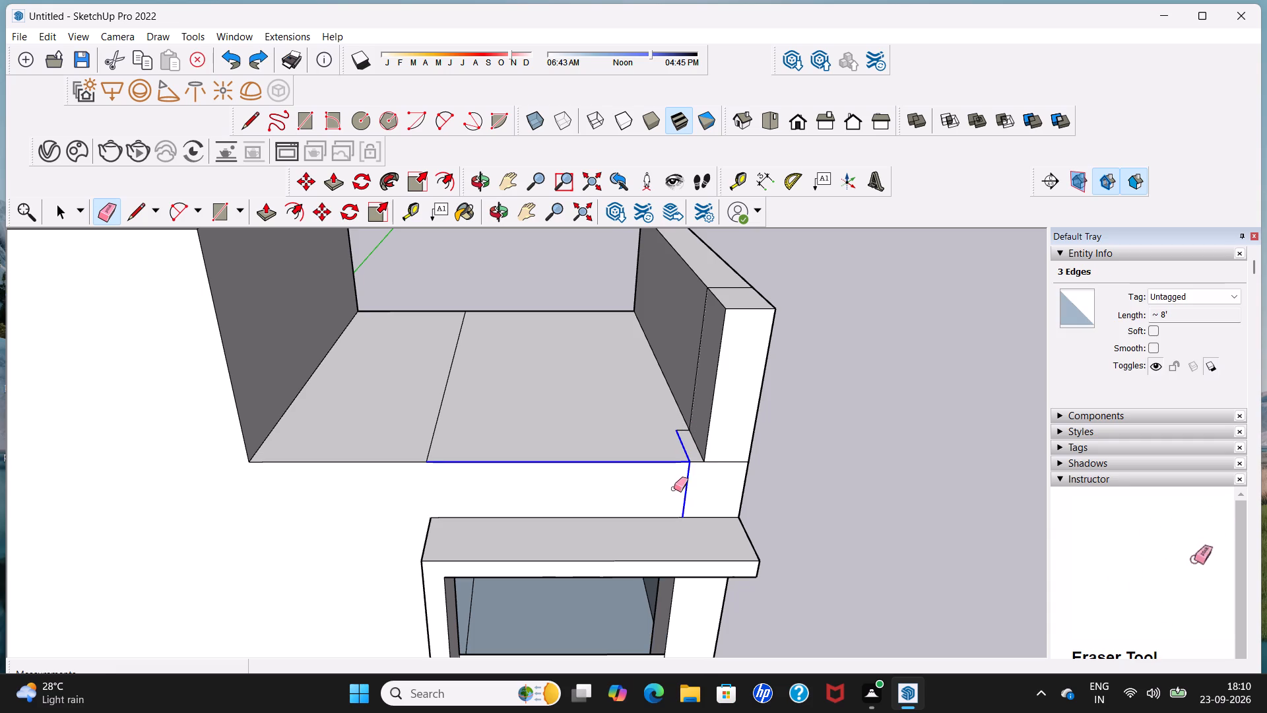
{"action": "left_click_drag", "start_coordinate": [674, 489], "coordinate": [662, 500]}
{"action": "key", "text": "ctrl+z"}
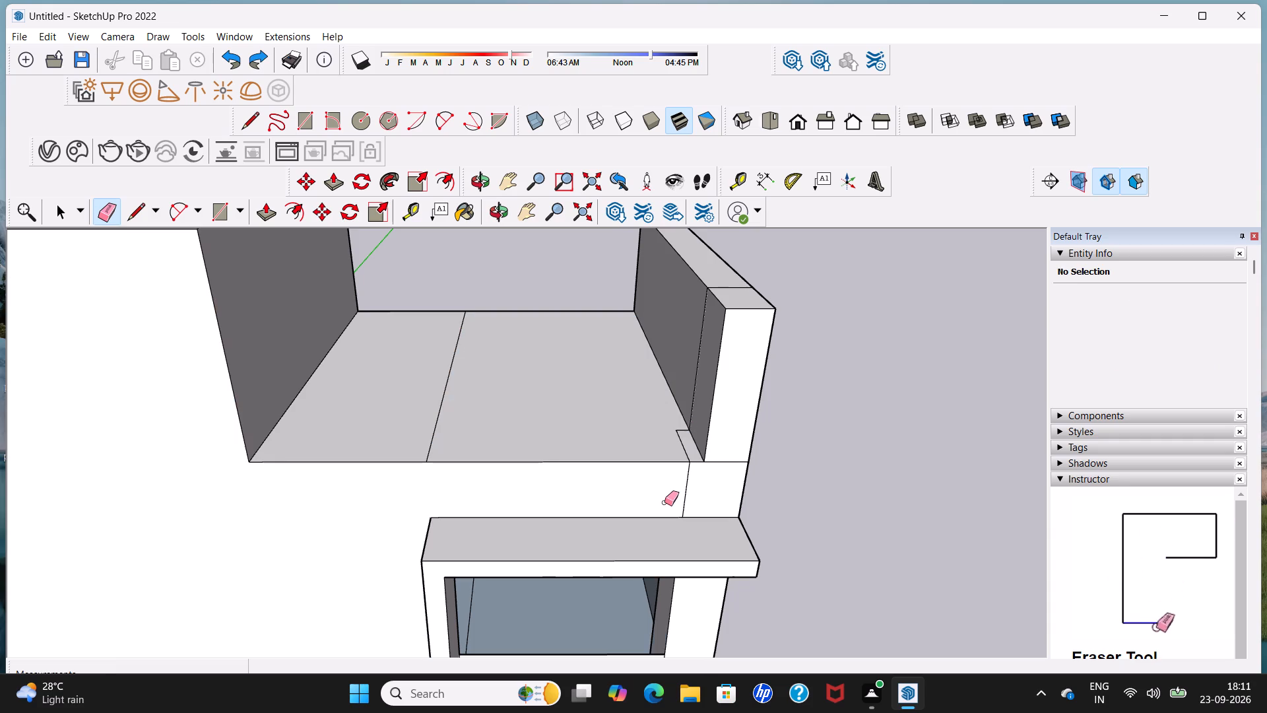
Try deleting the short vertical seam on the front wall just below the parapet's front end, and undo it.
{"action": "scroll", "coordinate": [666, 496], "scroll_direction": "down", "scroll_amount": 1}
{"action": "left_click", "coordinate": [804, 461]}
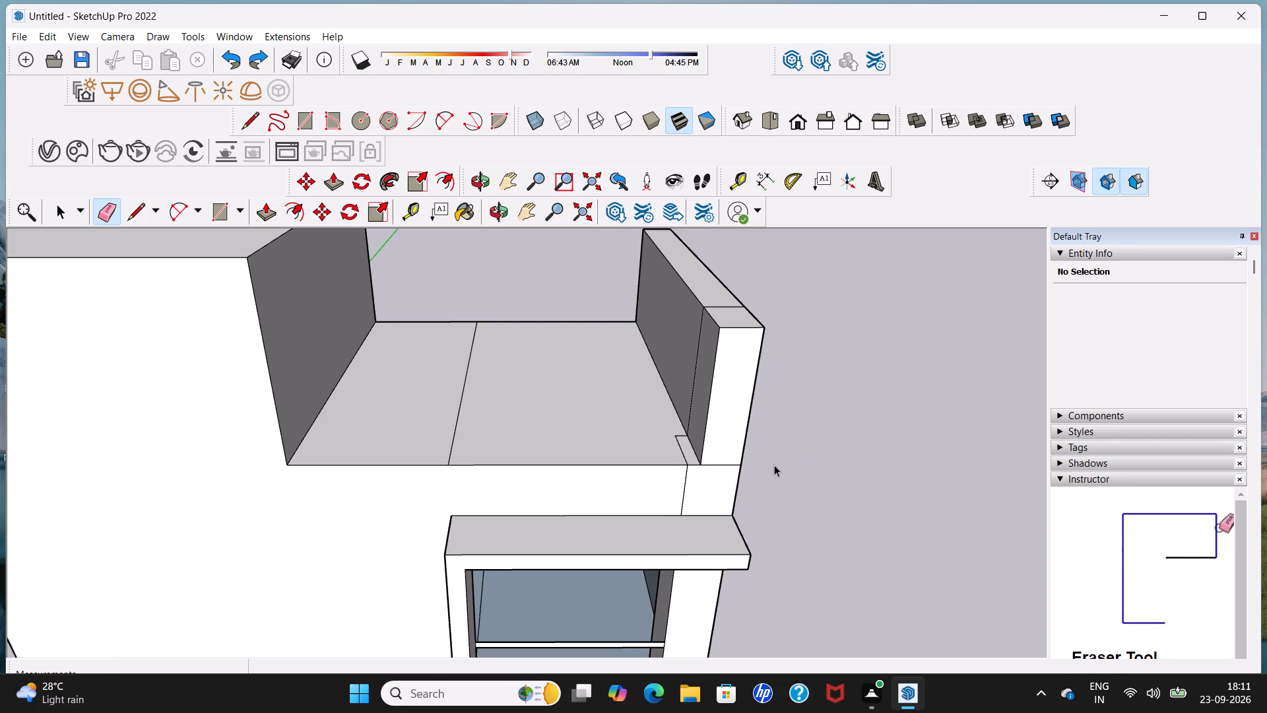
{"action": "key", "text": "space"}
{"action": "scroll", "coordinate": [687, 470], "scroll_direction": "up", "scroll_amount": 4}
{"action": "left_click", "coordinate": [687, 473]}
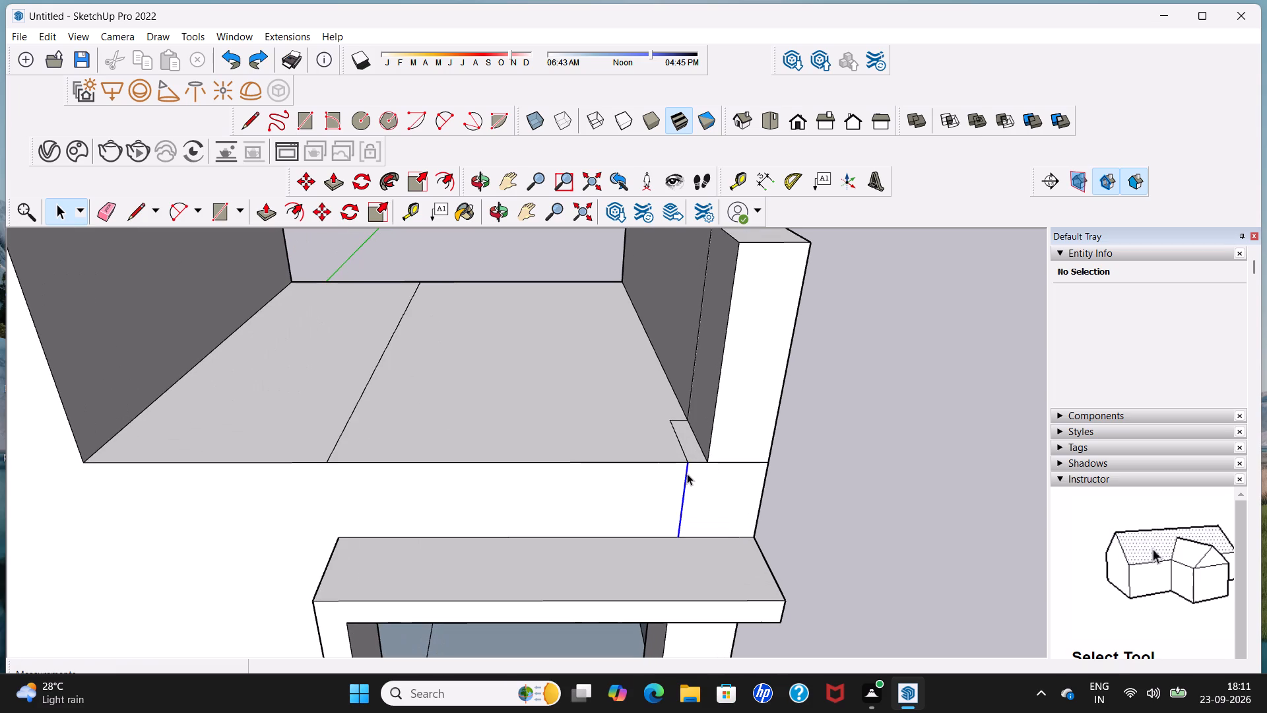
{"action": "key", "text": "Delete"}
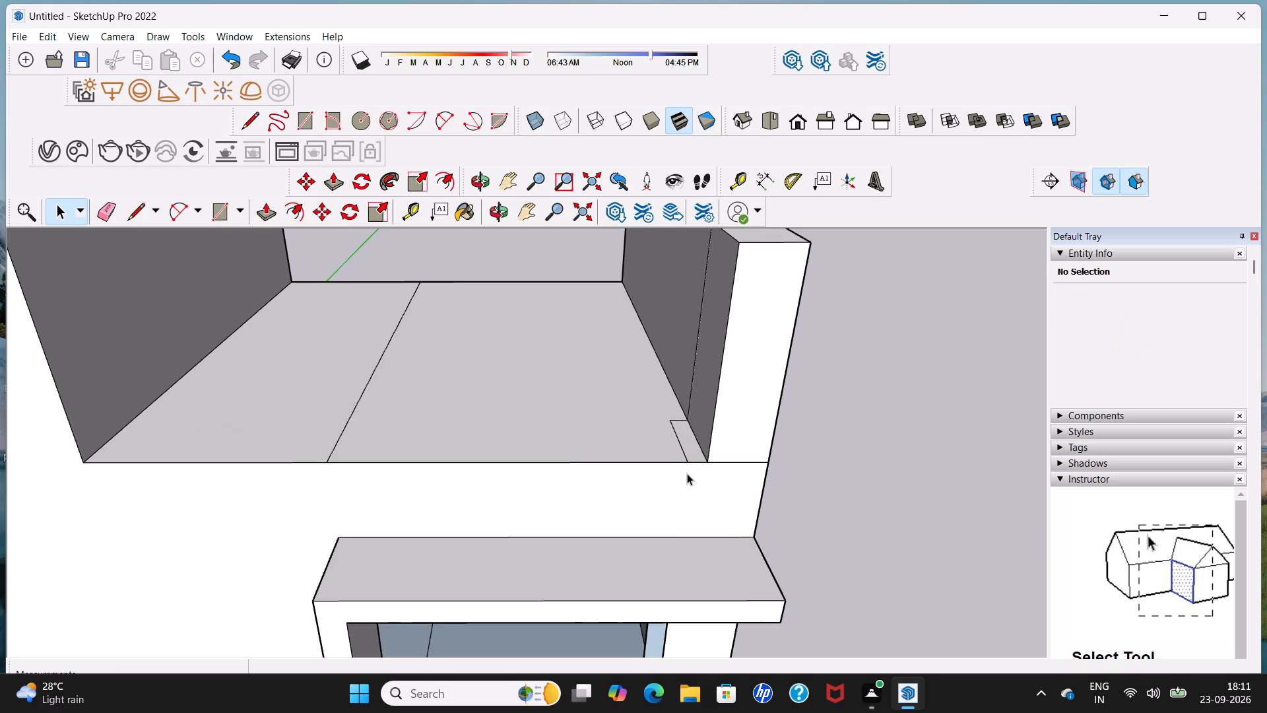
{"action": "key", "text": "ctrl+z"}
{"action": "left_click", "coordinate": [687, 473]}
Draw a horizontal line about 9' 1" long from the raised block's front edge to the parapet's front edge, closing a front panel.
{"action": "scroll", "coordinate": [687, 473], "scroll_direction": "down", "scroll_amount": 12}
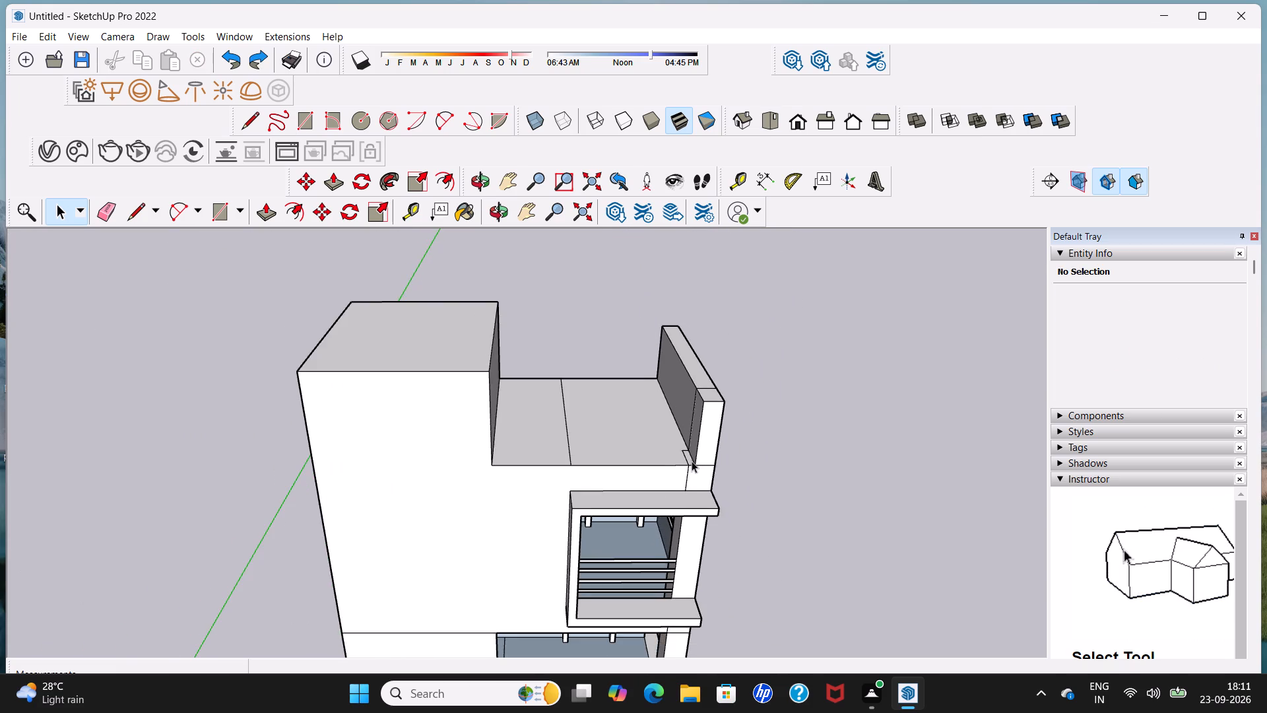
{"action": "scroll", "coordinate": [692, 461], "scroll_direction": "up", "scroll_amount": 5}
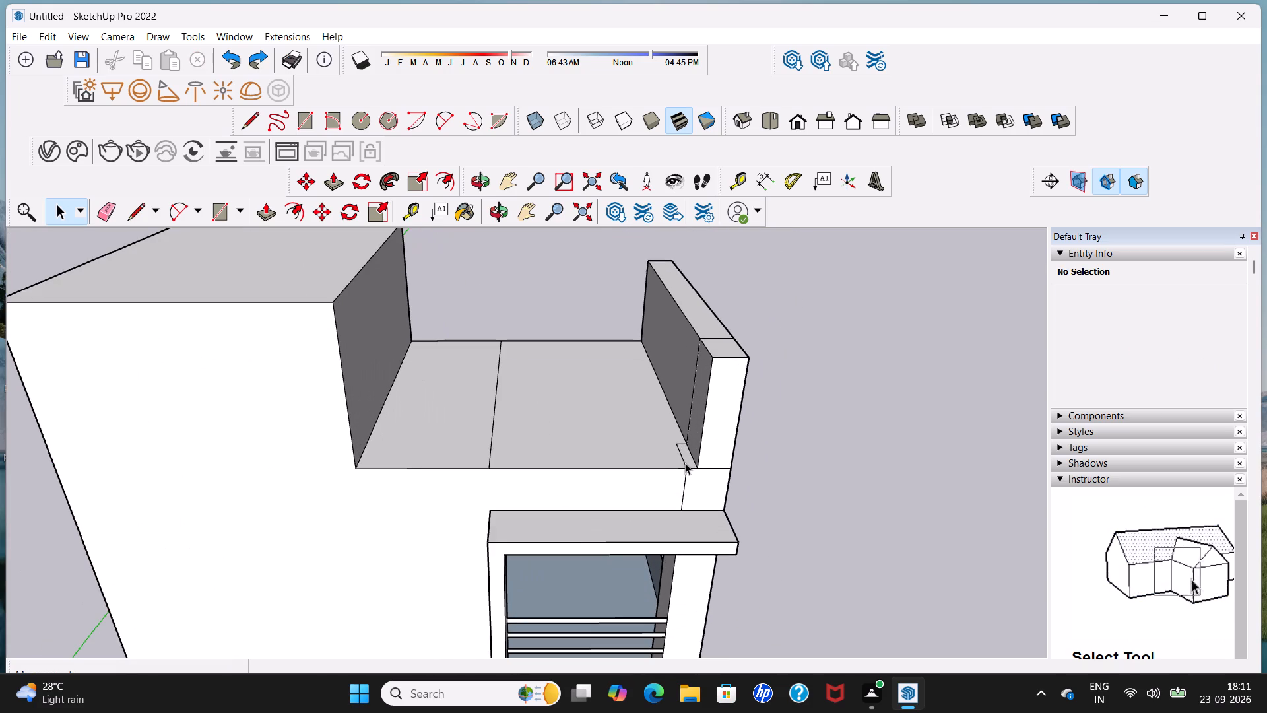
{"action": "middle_click_drag", "start_coordinate": [579, 532], "coordinate": [602, 449]}
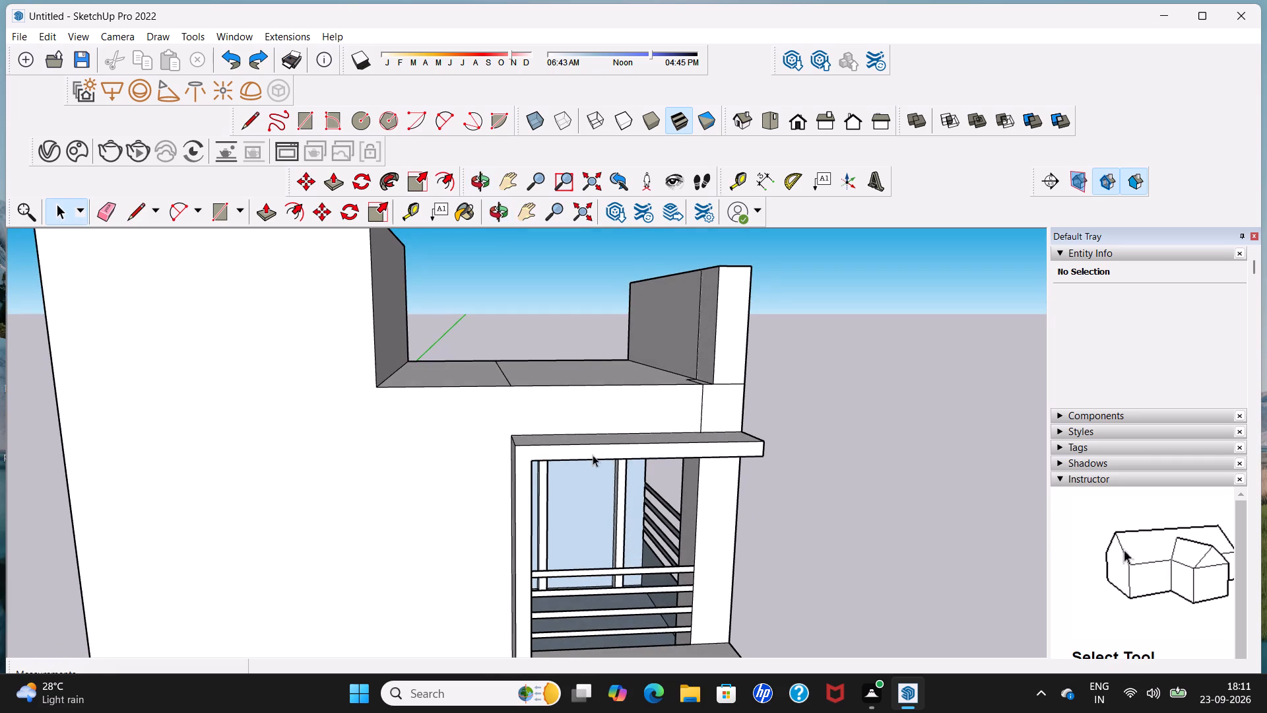
{"action": "scroll", "coordinate": [590, 457], "scroll_direction": "down", "scroll_amount": 1}
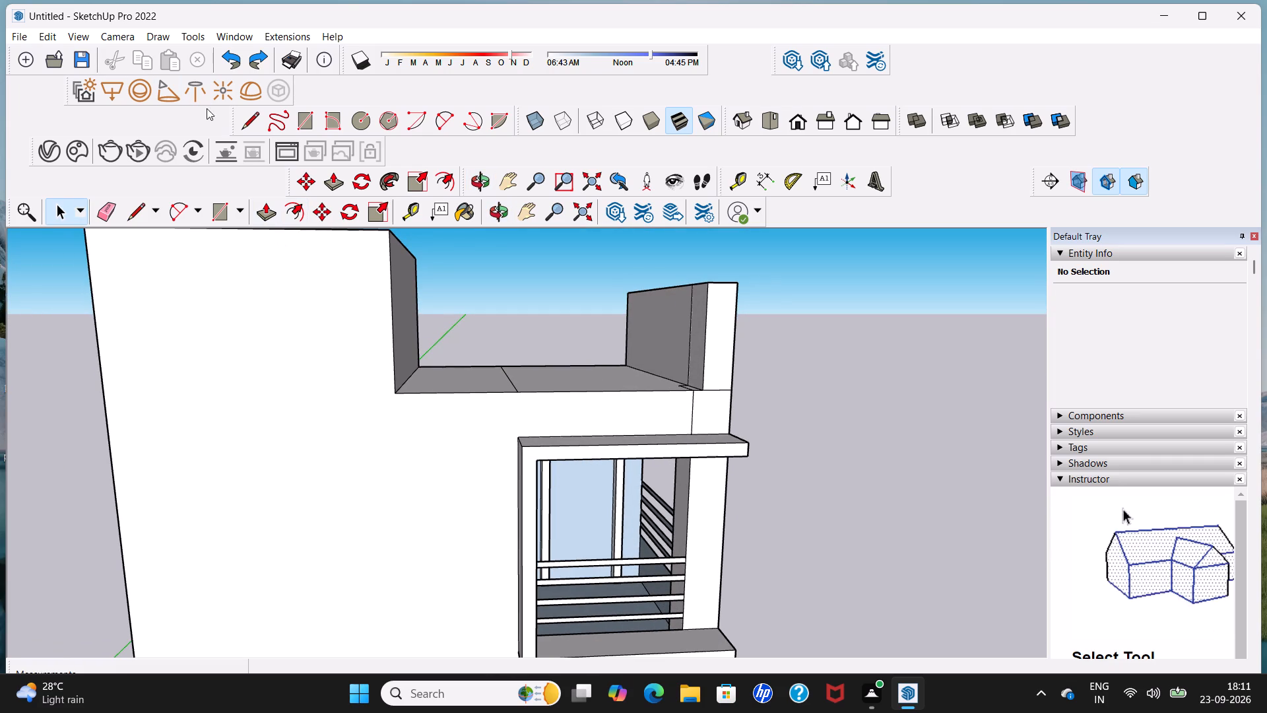
{"action": "left_click", "coordinate": [250, 126]}
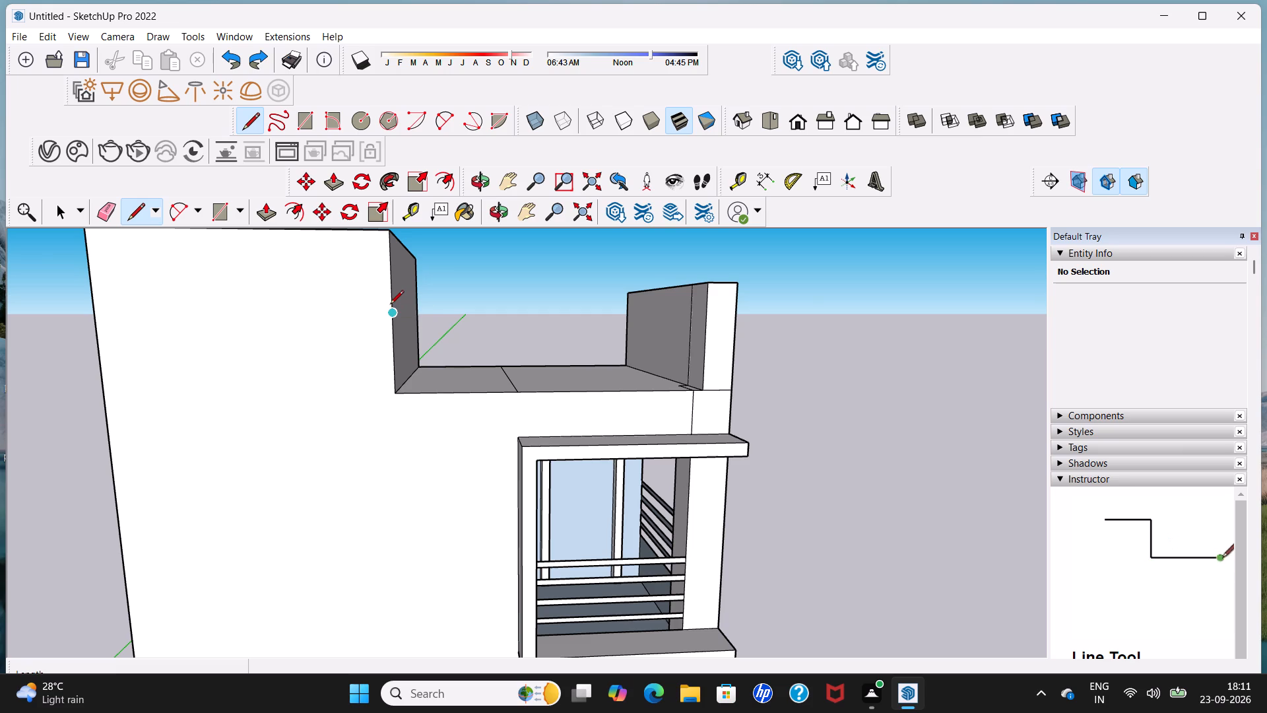
{"action": "scroll", "coordinate": [390, 305], "scroll_direction": "up", "scroll_amount": 2}
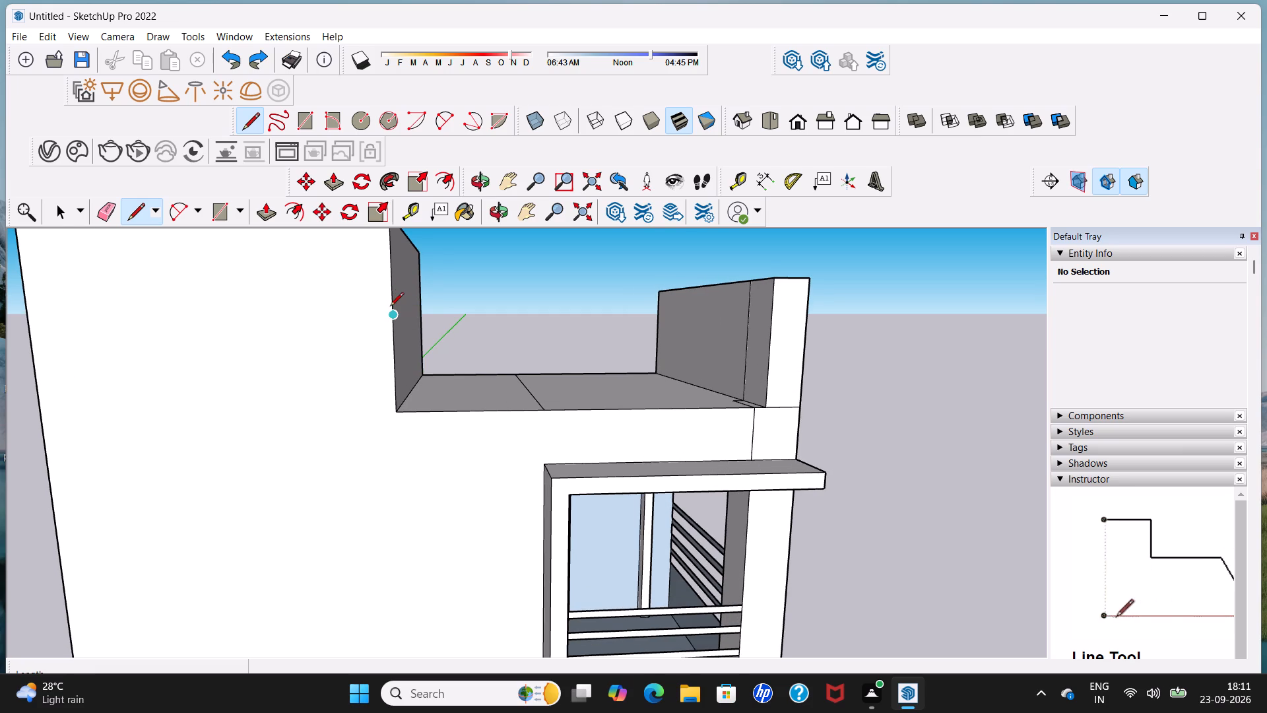
{"action": "left_click", "coordinate": [390, 302]}
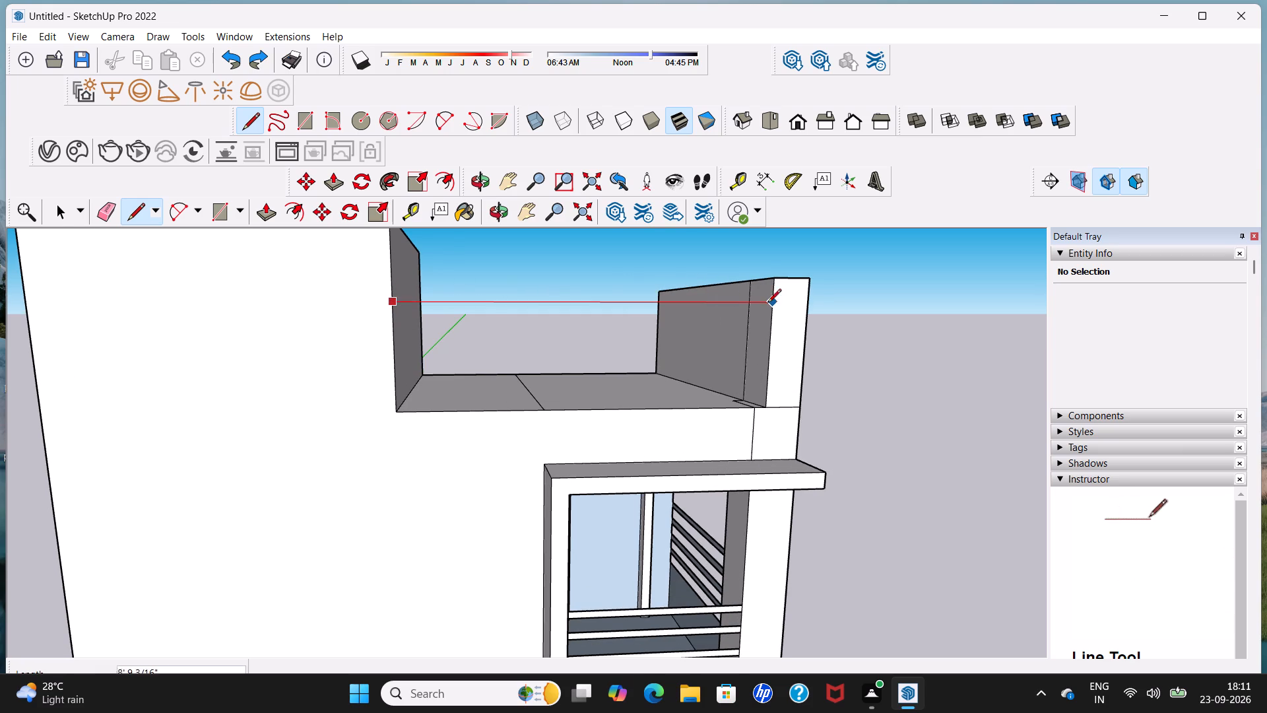
{"action": "scroll", "coordinate": [780, 298], "scroll_direction": "up", "scroll_amount": 5}
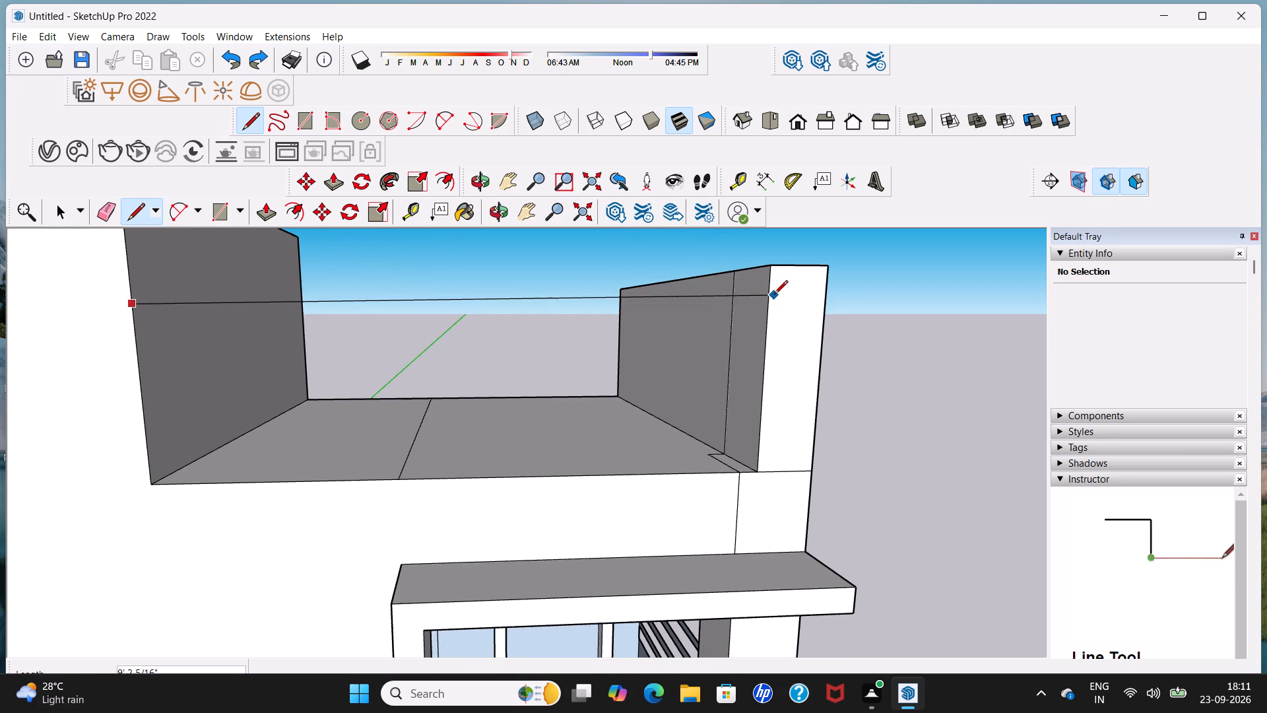
{"action": "left_click", "coordinate": [762, 302]}
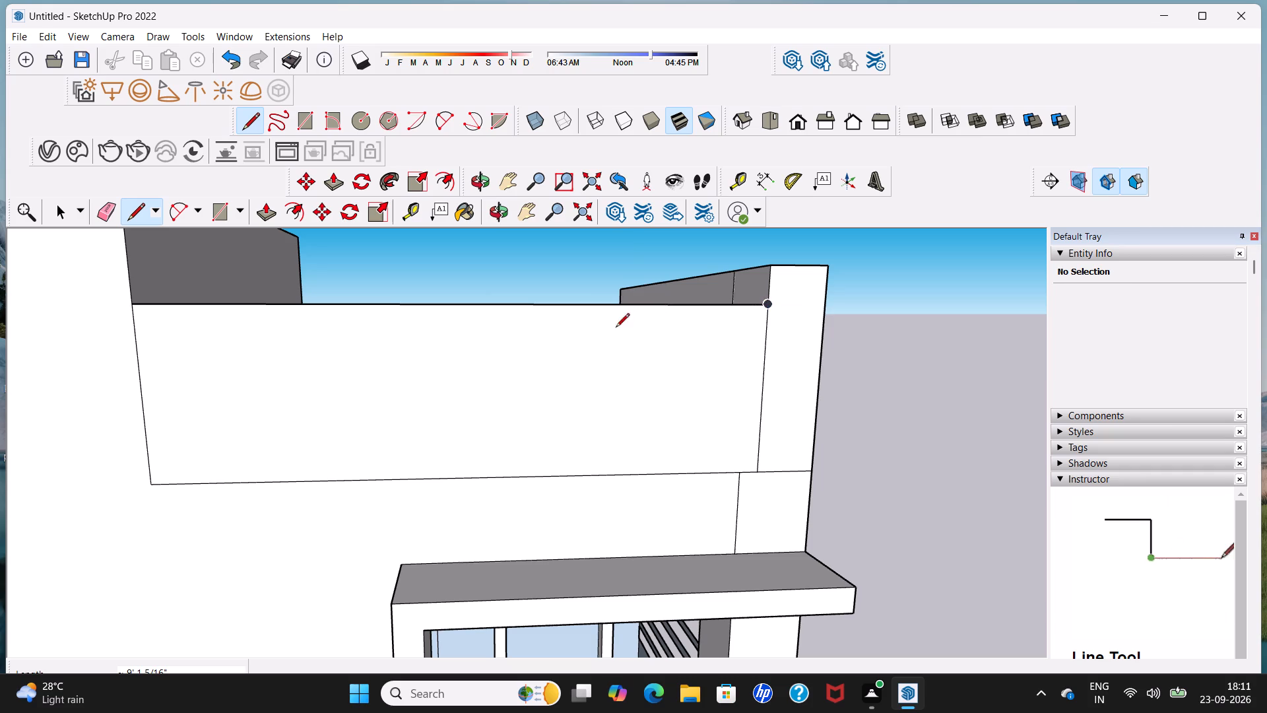
Draw six horizontal lines about 9' 1" long across the front roof panel, dividing it into alternating narrow rails and wider gaps.
{"action": "left_click", "coordinate": [132, 322]}
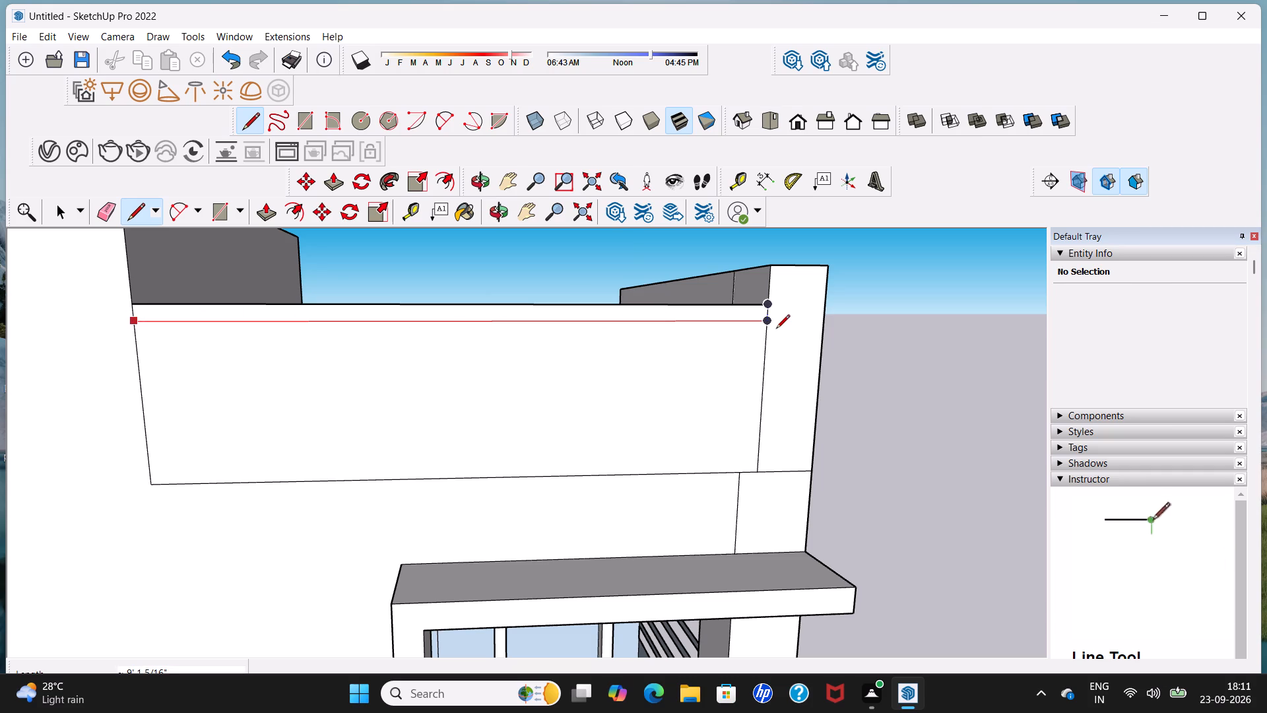
{"action": "left_click", "coordinate": [776, 329]}
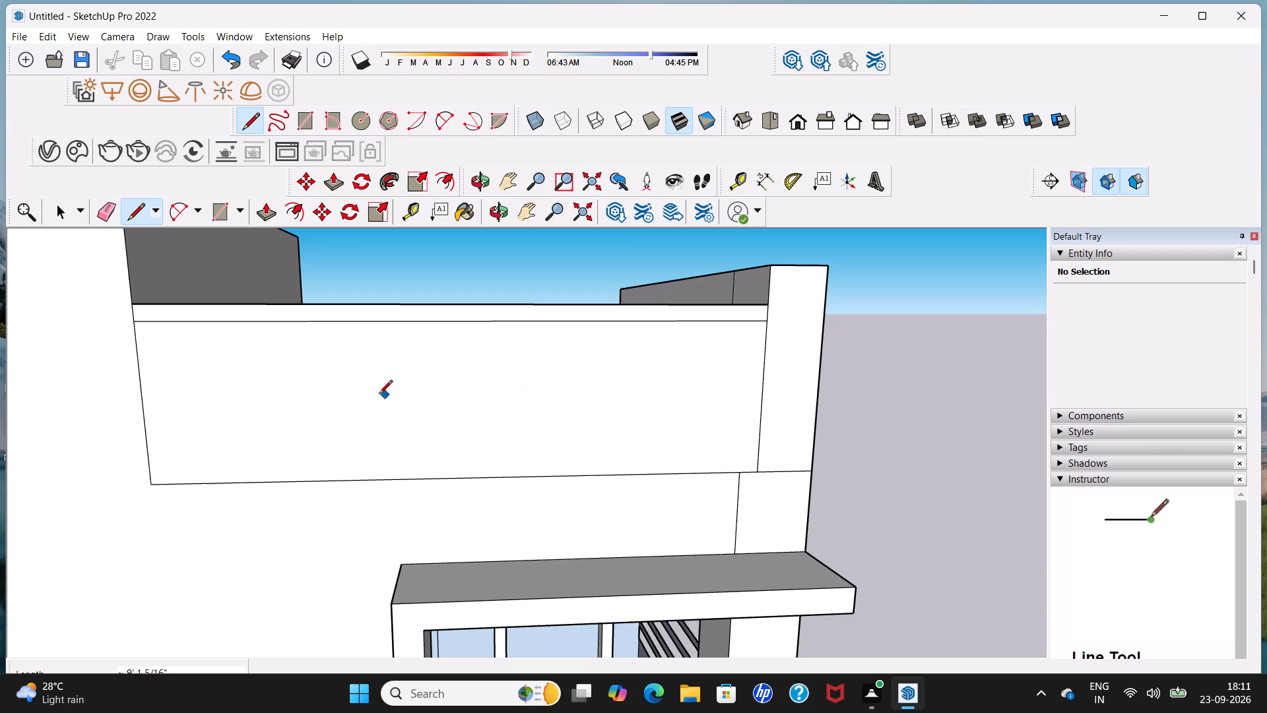
{"action": "left_click", "coordinate": [139, 357]}
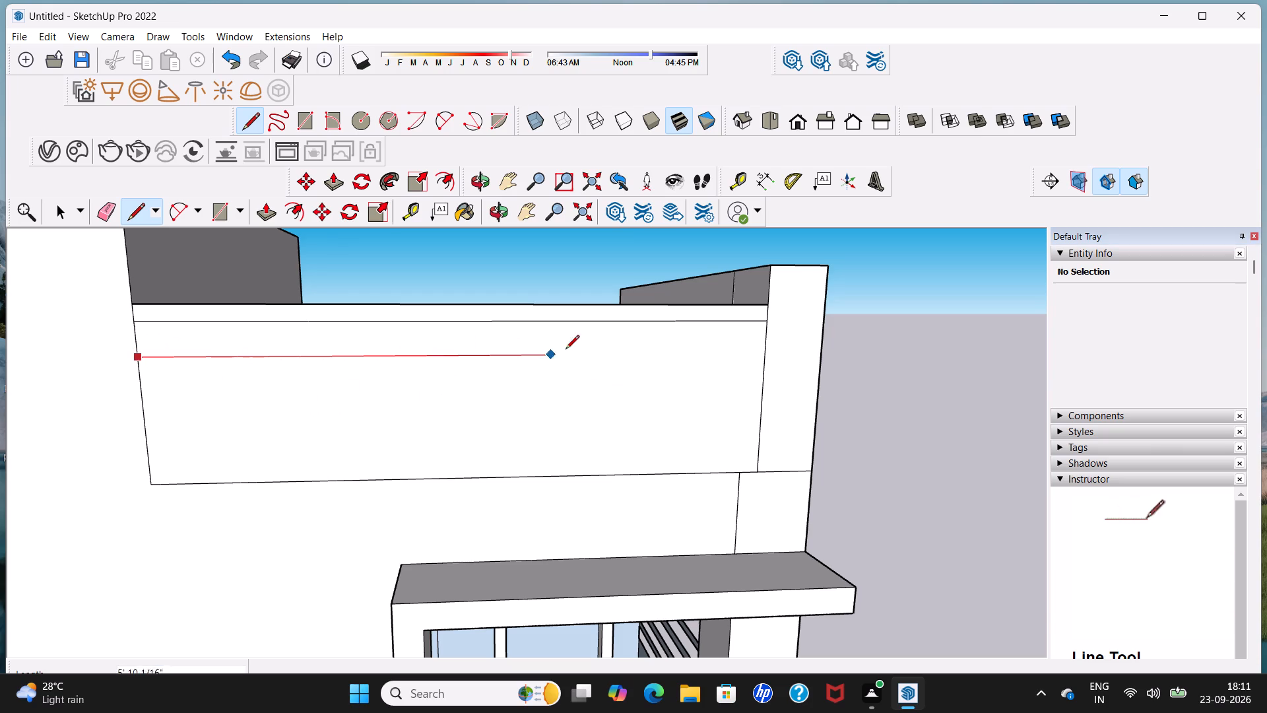
{"action": "left_click", "coordinate": [763, 354]}
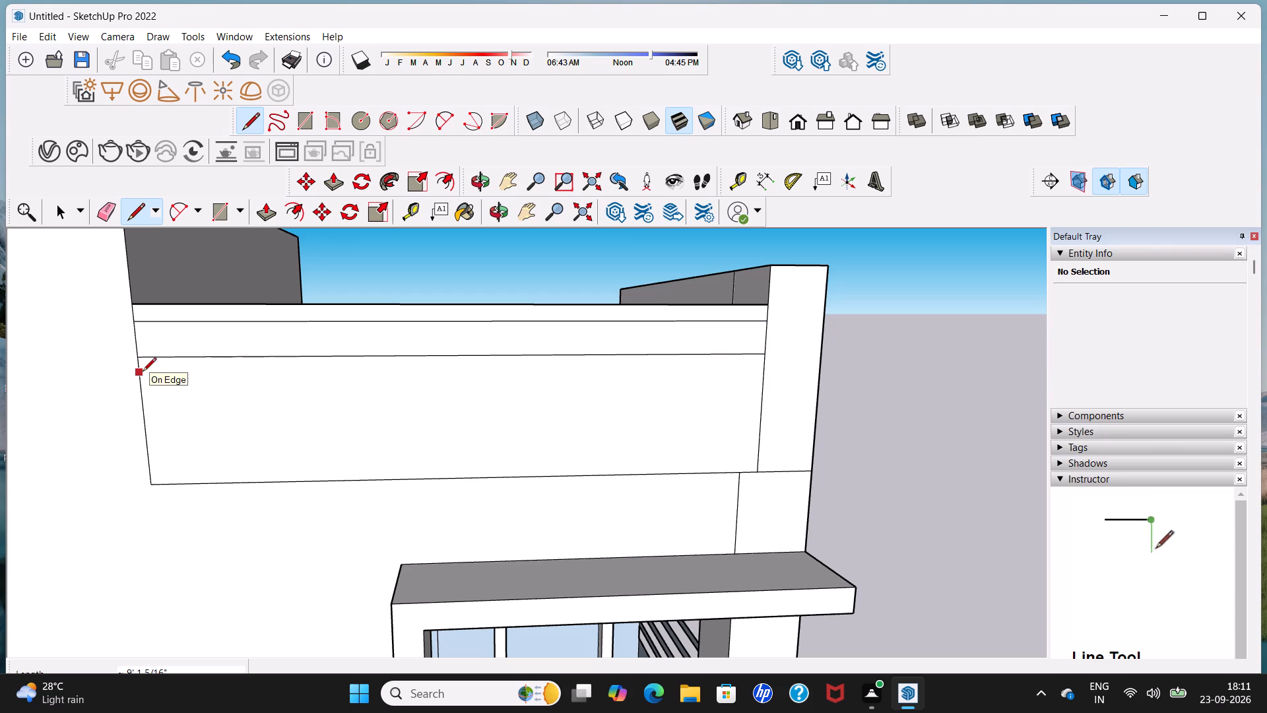
{"action": "left_click", "coordinate": [143, 376]}
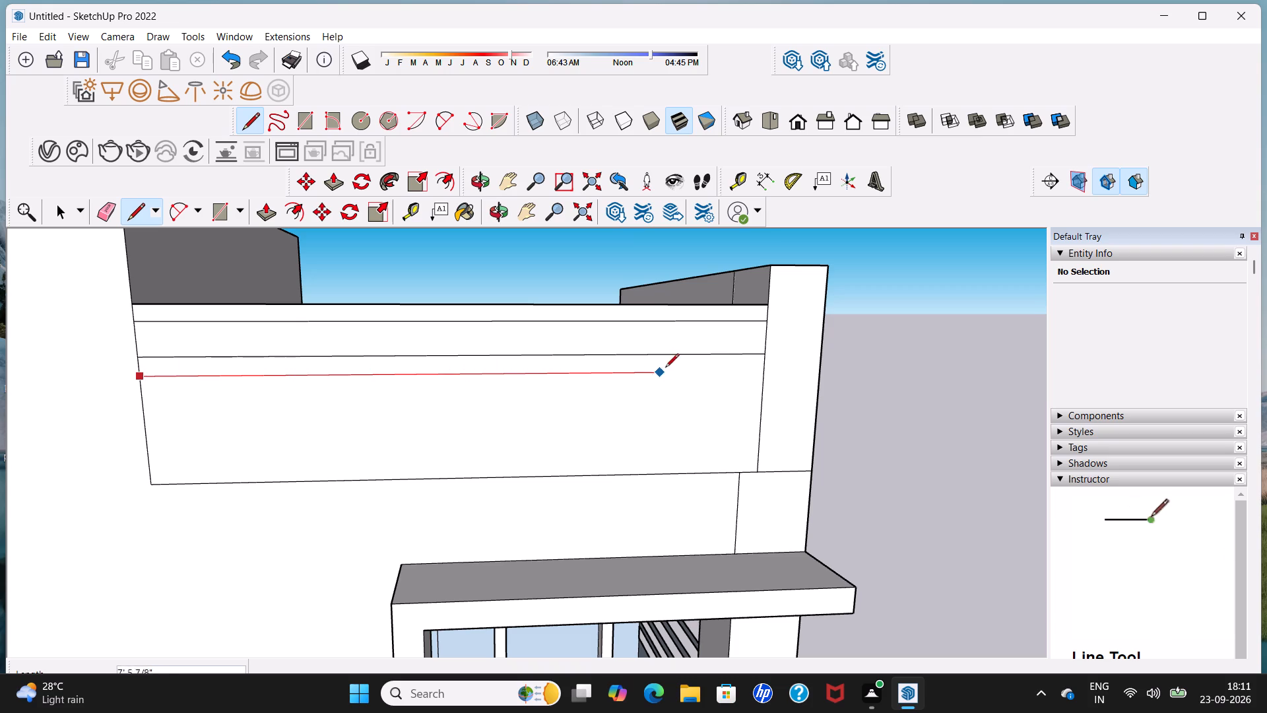
{"action": "left_click", "coordinate": [762, 364]}
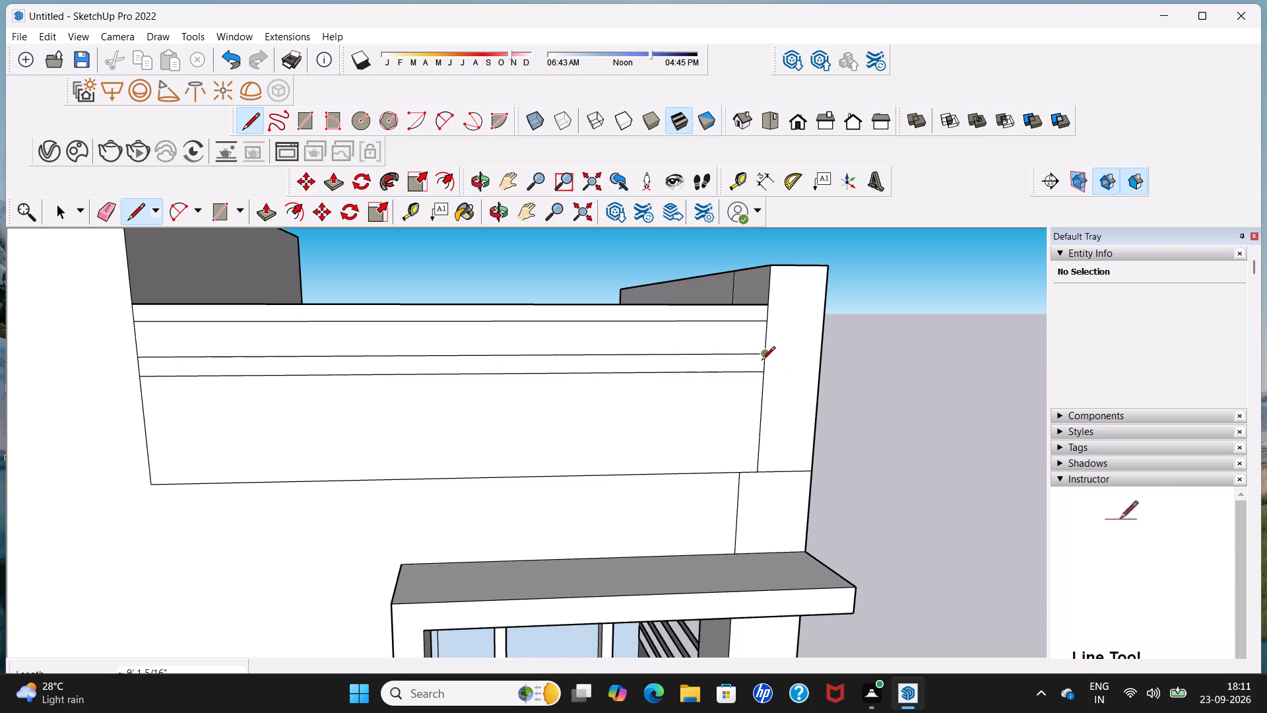
{"action": "left_click", "coordinate": [143, 415]}
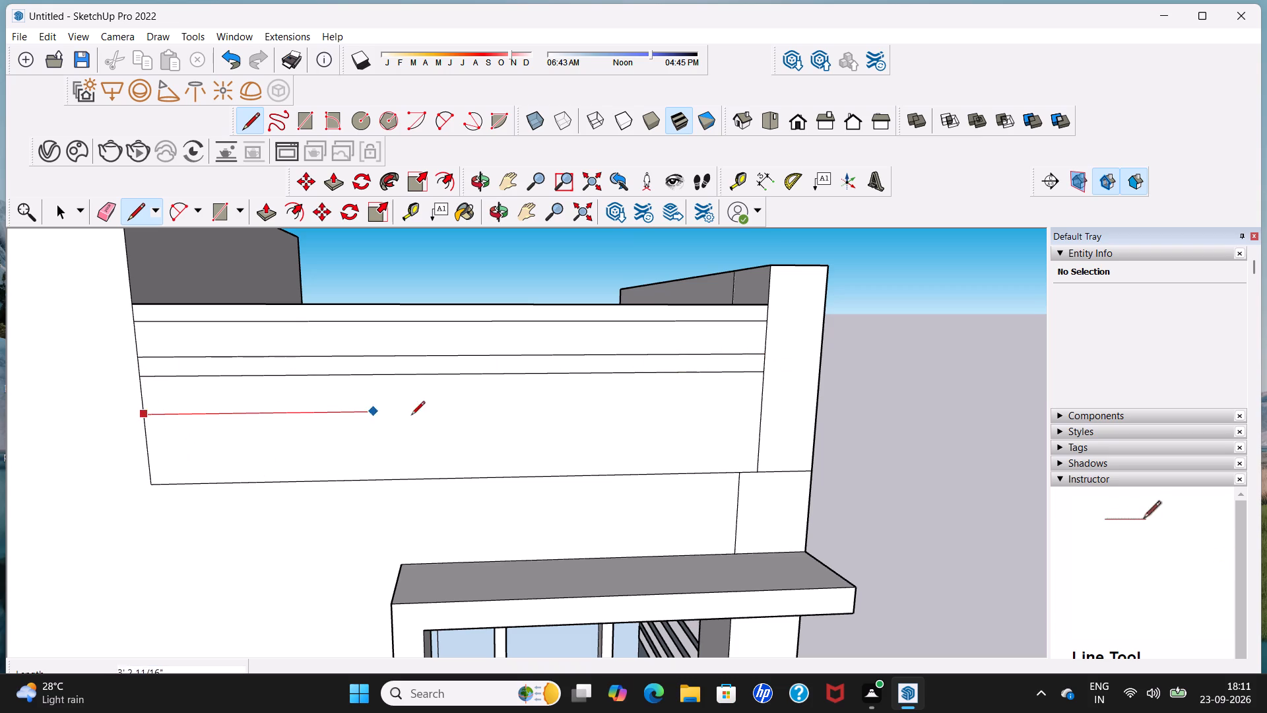
{"action": "left_click", "coordinate": [765, 407]}
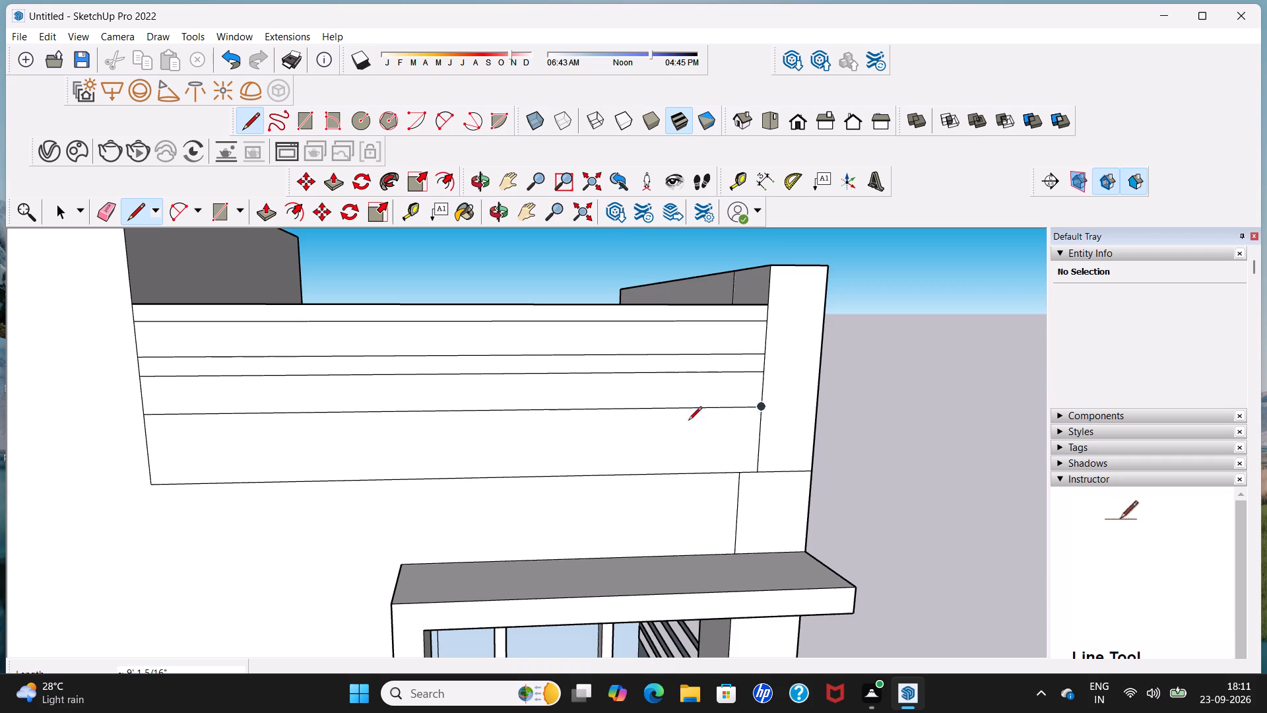
{"action": "left_click", "coordinate": [145, 430]}
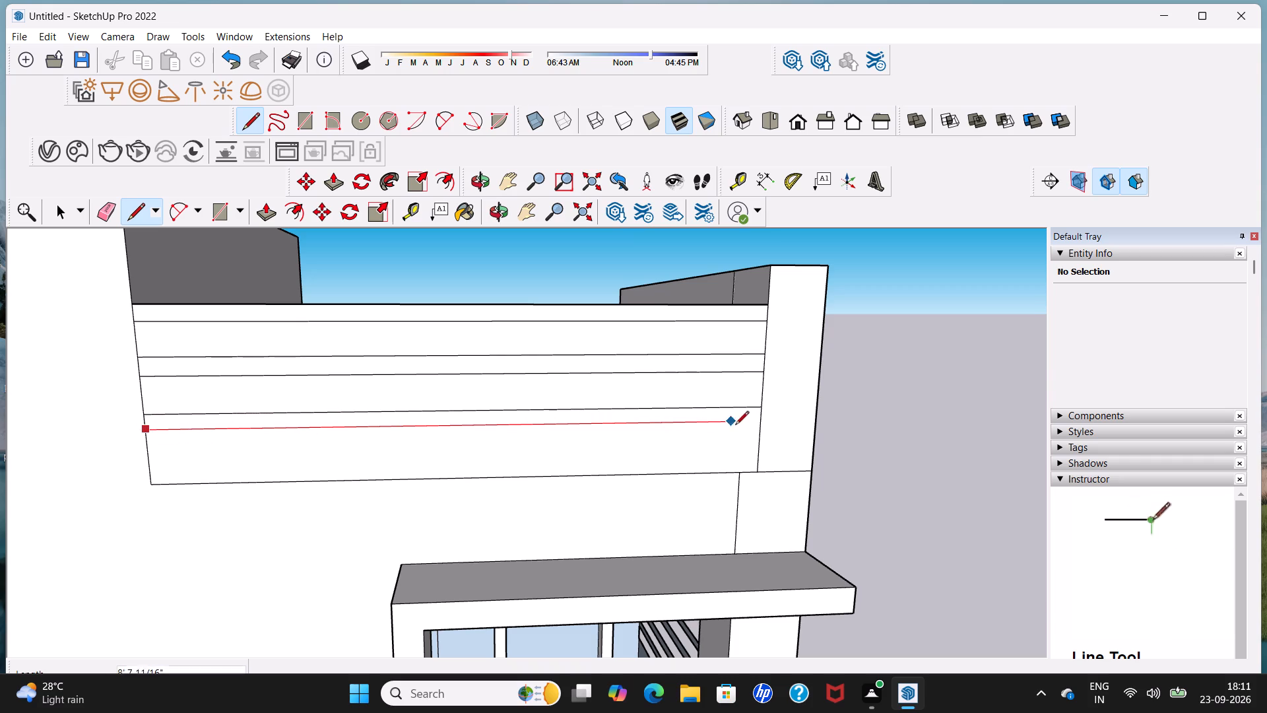
{"action": "left_click", "coordinate": [756, 428]}
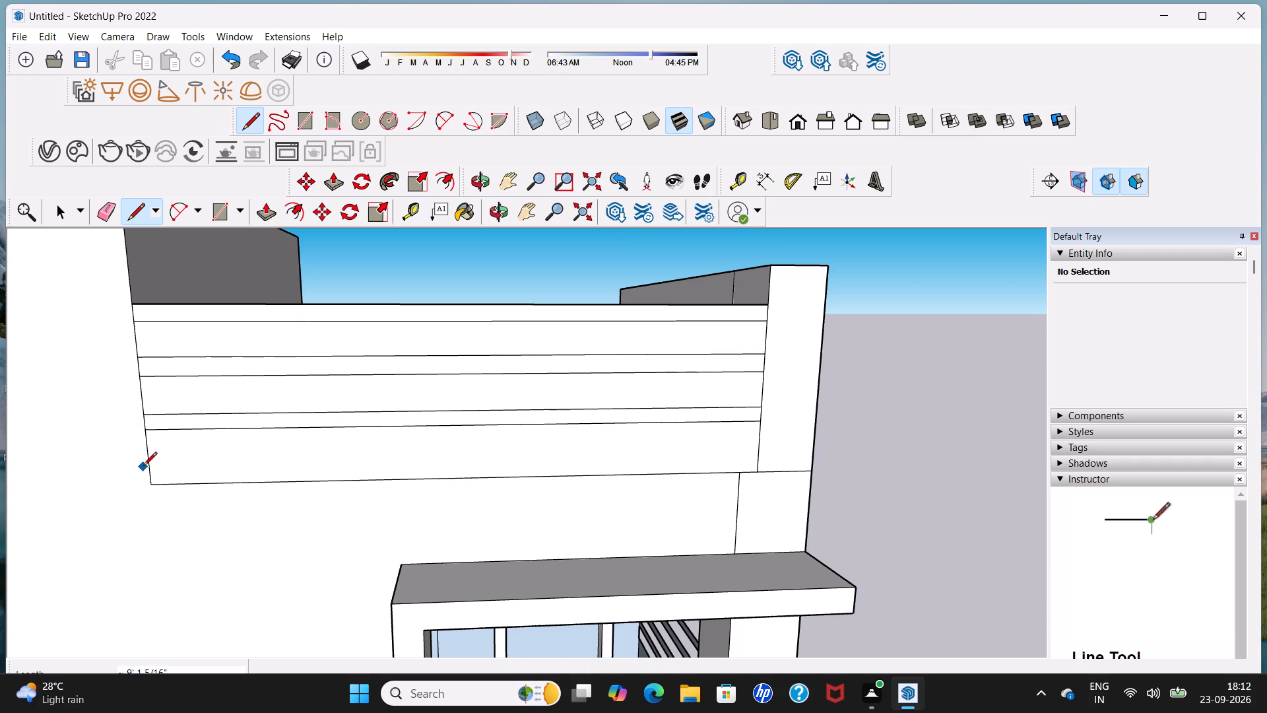
{"action": "left_click", "coordinate": [152, 471]}
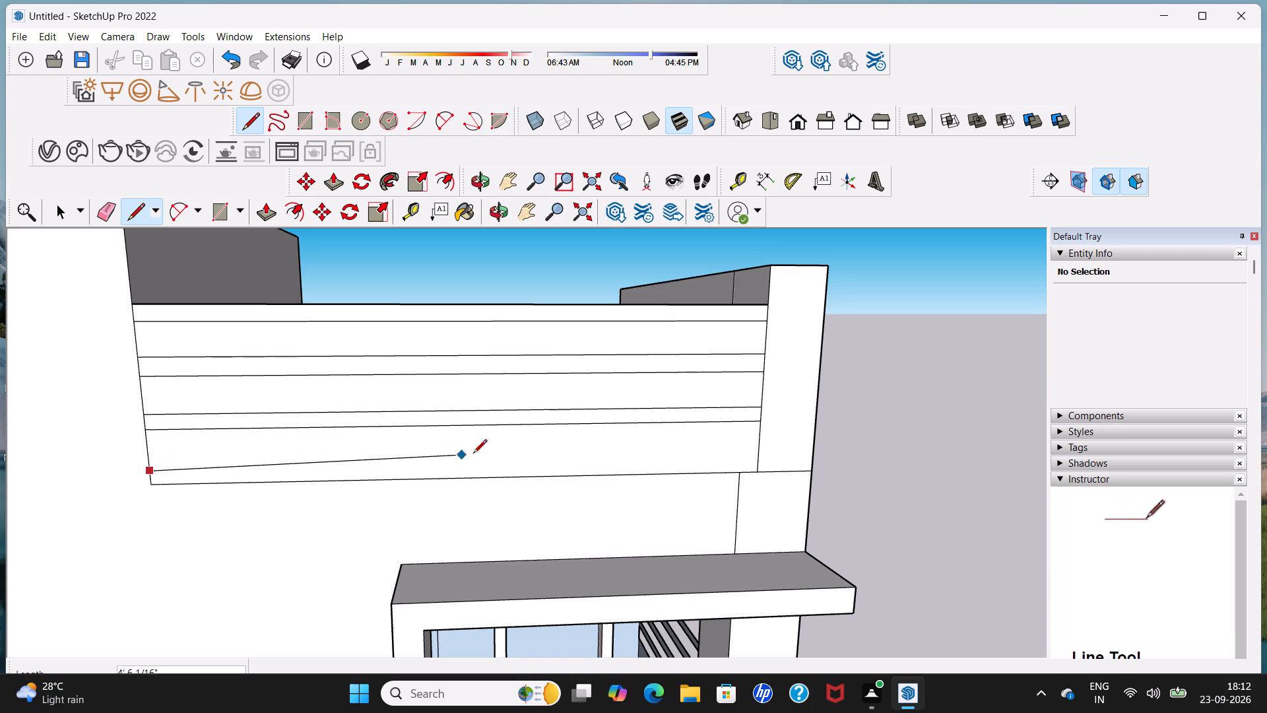
{"action": "left_click", "coordinate": [756, 454]}
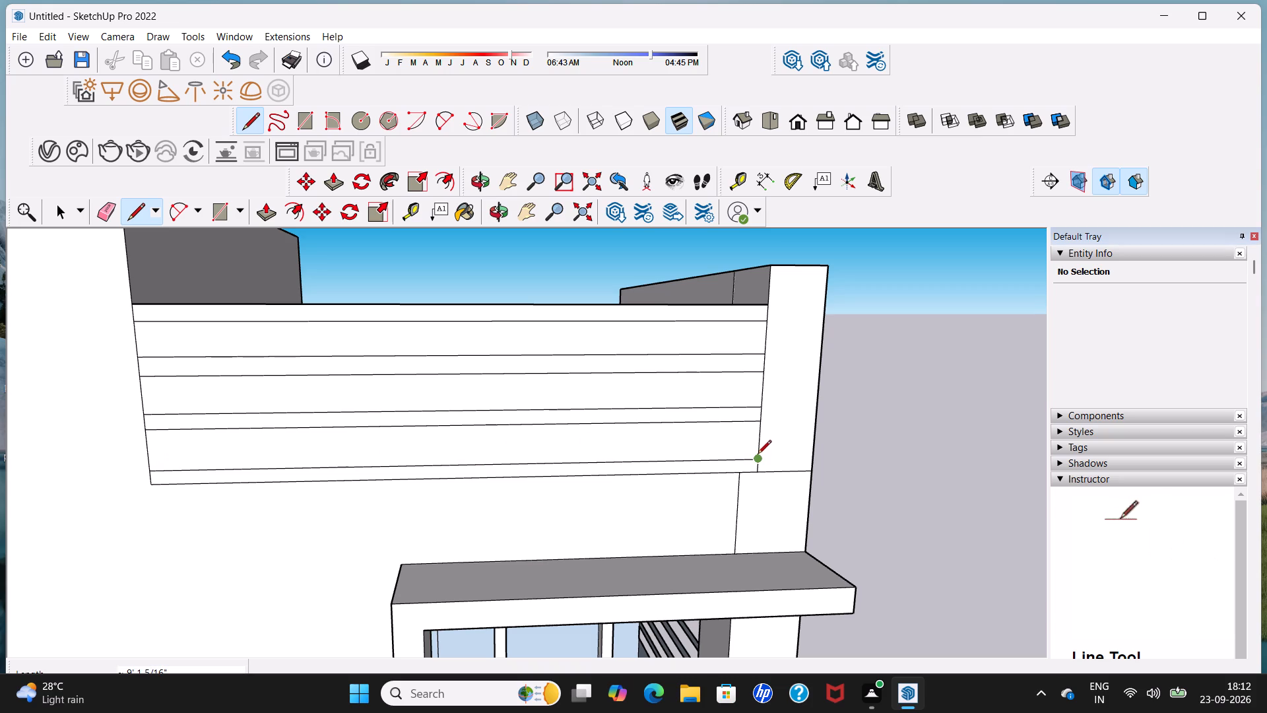
{"action": "left_click_drag", "start_coordinate": [603, 447], "coordinate": [586, 445]}
{"action": "key", "text": "space"}
{"action": "left_click", "coordinate": [588, 446]}
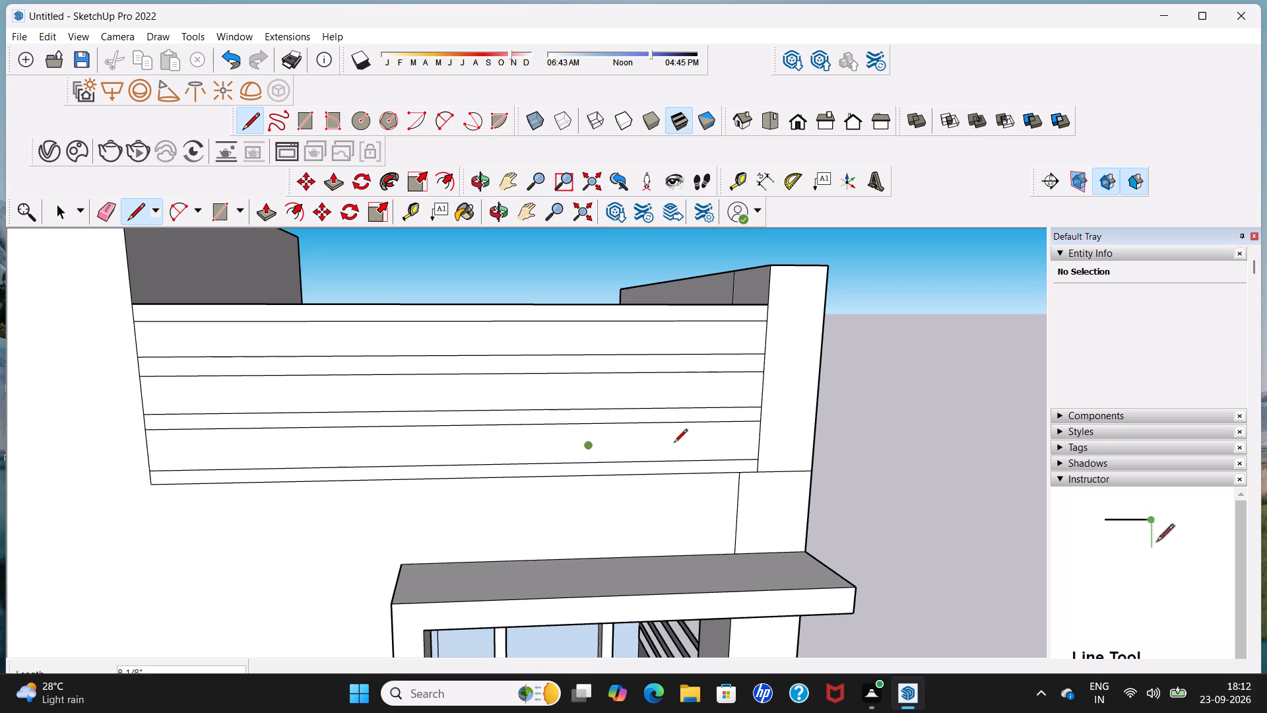
{"action": "key", "text": "space"}
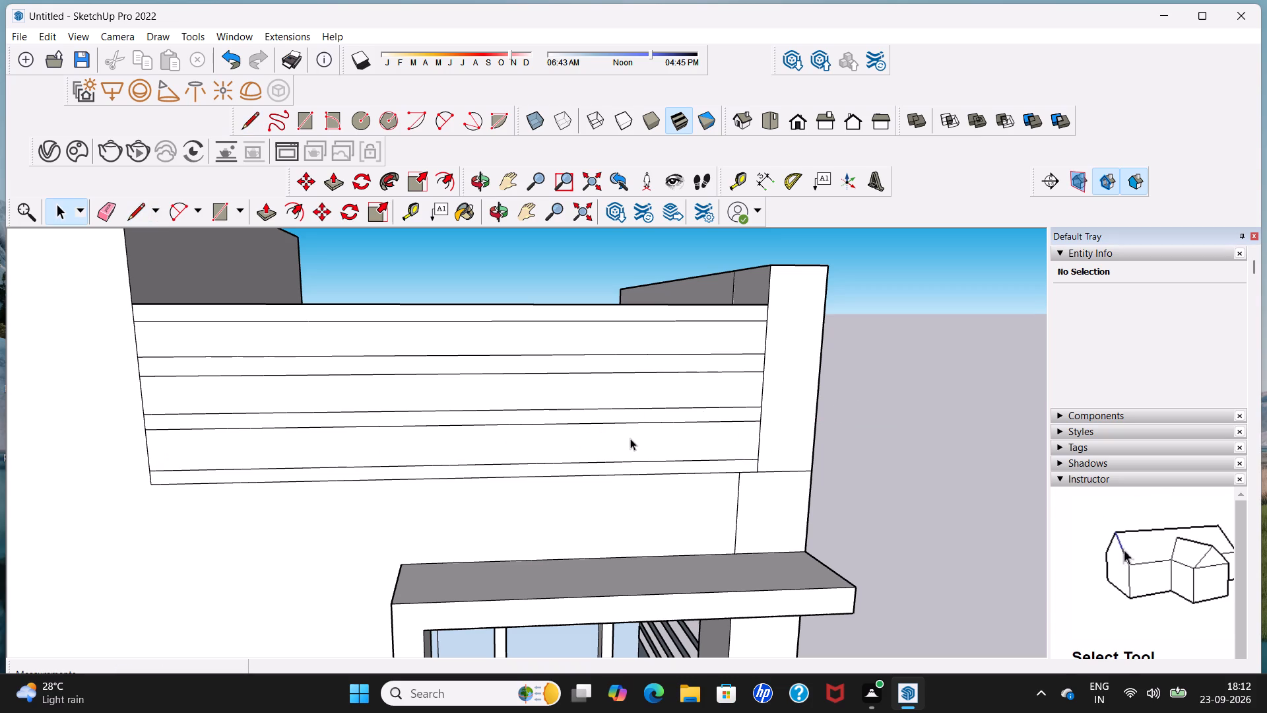
Delete the three wider faces between the rail strips to open up the front roof railing.
{"action": "left_click", "coordinate": [630, 438]}
{"action": "key", "text": "Delete"}
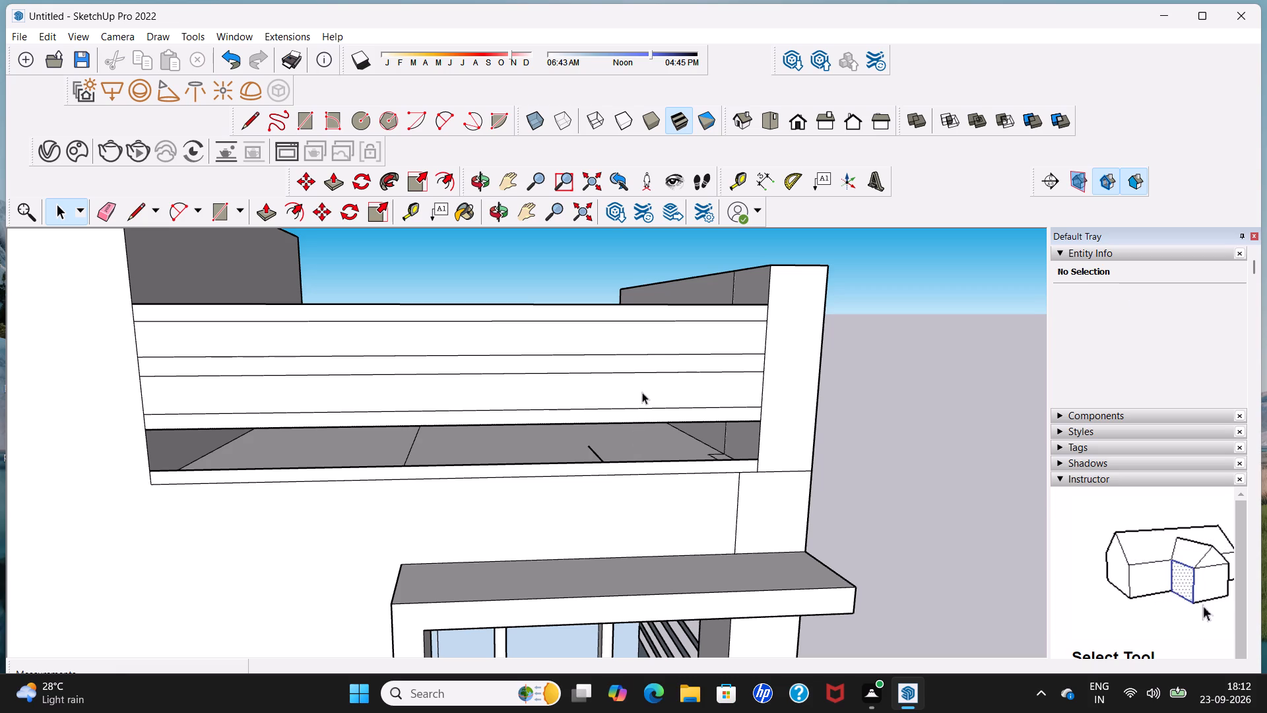
{"action": "left_click", "coordinate": [644, 387]}
{"action": "key", "text": "Delete"}
{"action": "left_click", "coordinate": [655, 336]}
{"action": "key", "text": "Delete"}
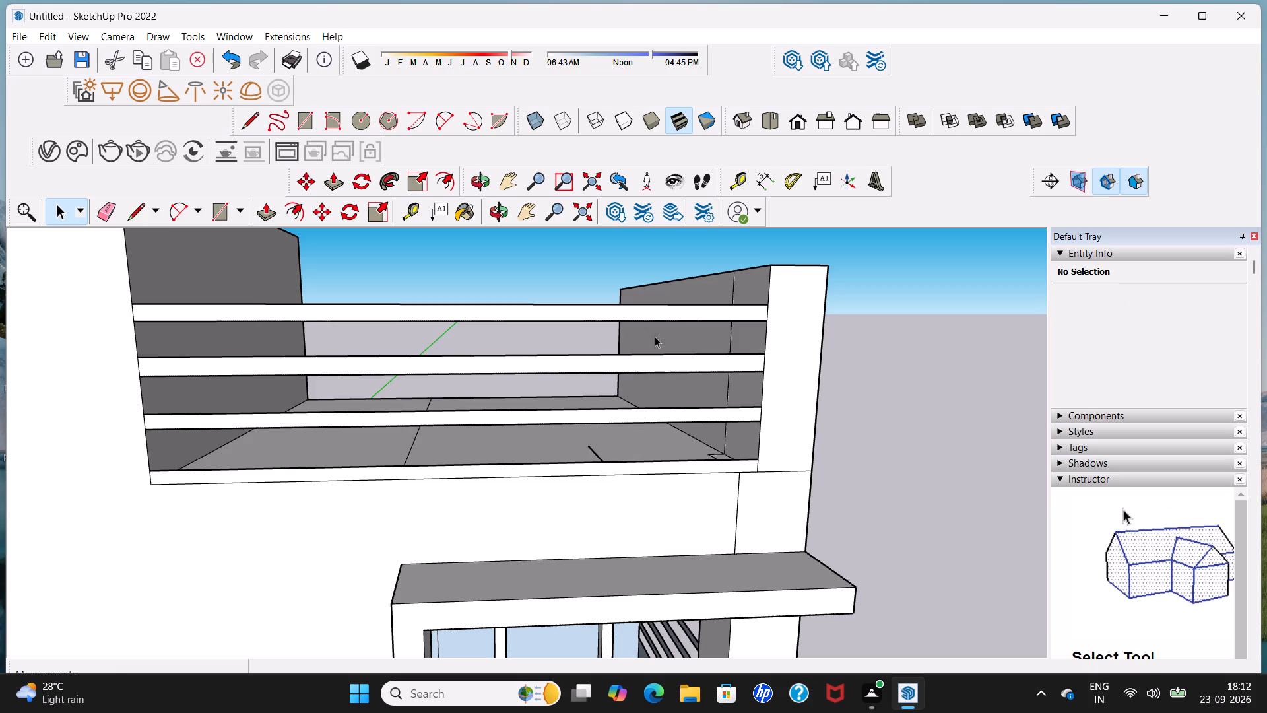
Draw a line about 9' 1" long parallel to the roof's rear edge, from the side parapet to the raised block.
{"action": "scroll", "coordinate": [668, 345], "scroll_direction": "down", "scroll_amount": 4}
{"action": "middle_click_drag", "start_coordinate": [668, 351], "coordinate": [626, 518]}
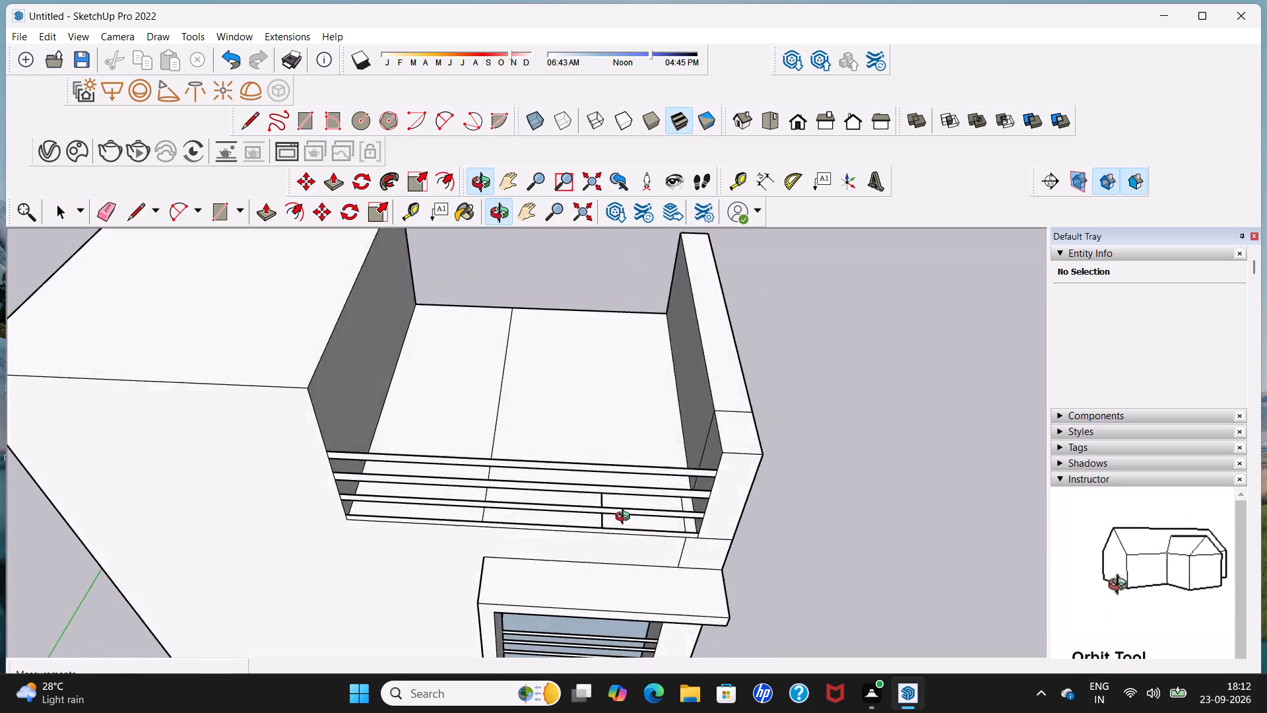
{"action": "middle_click_drag", "start_coordinate": [626, 518], "coordinate": [179, 498]}
{"action": "middle_click_drag", "start_coordinate": [539, 431], "coordinate": [336, 510]}
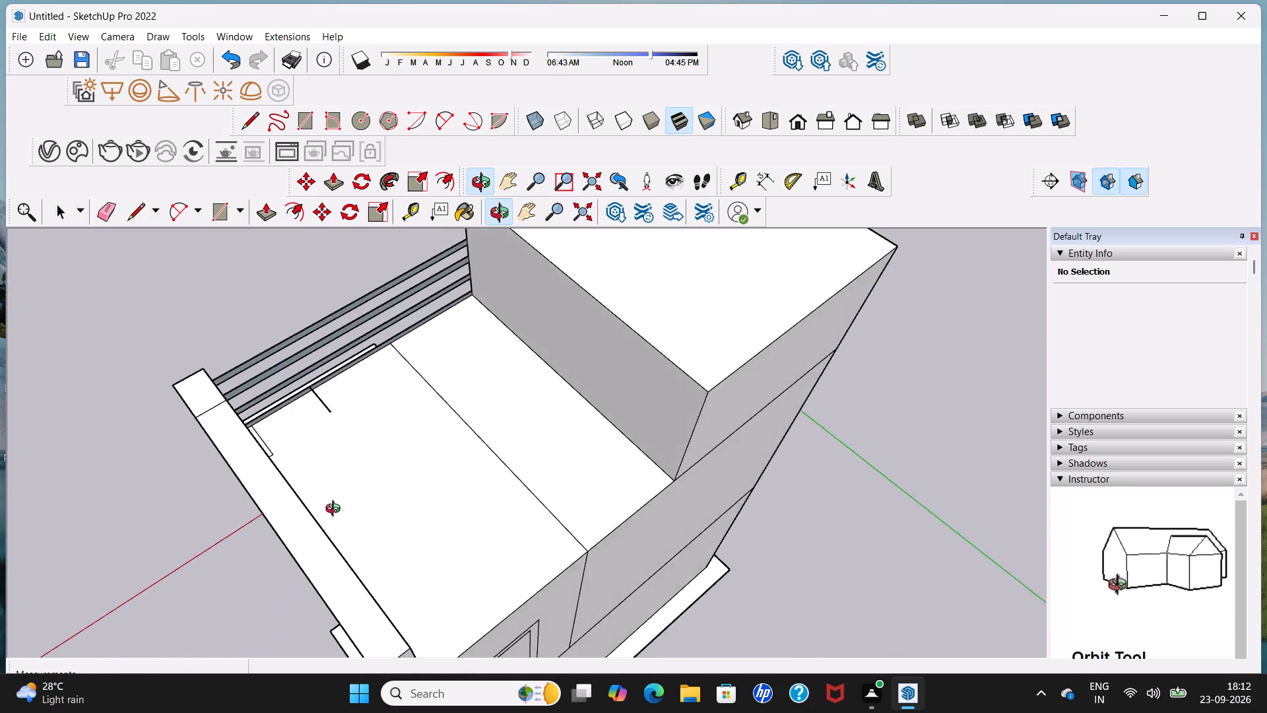
{"action": "middle_click_drag", "start_coordinate": [336, 510], "coordinate": [328, 495]}
{"action": "scroll", "coordinate": [329, 498], "scroll_direction": "up", "scroll_amount": 5}
{"action": "scroll", "coordinate": [306, 380], "scroll_direction": "up", "scroll_amount": 3}
{"action": "scroll", "coordinate": [306, 368], "scroll_direction": "down", "scroll_amount": 3}
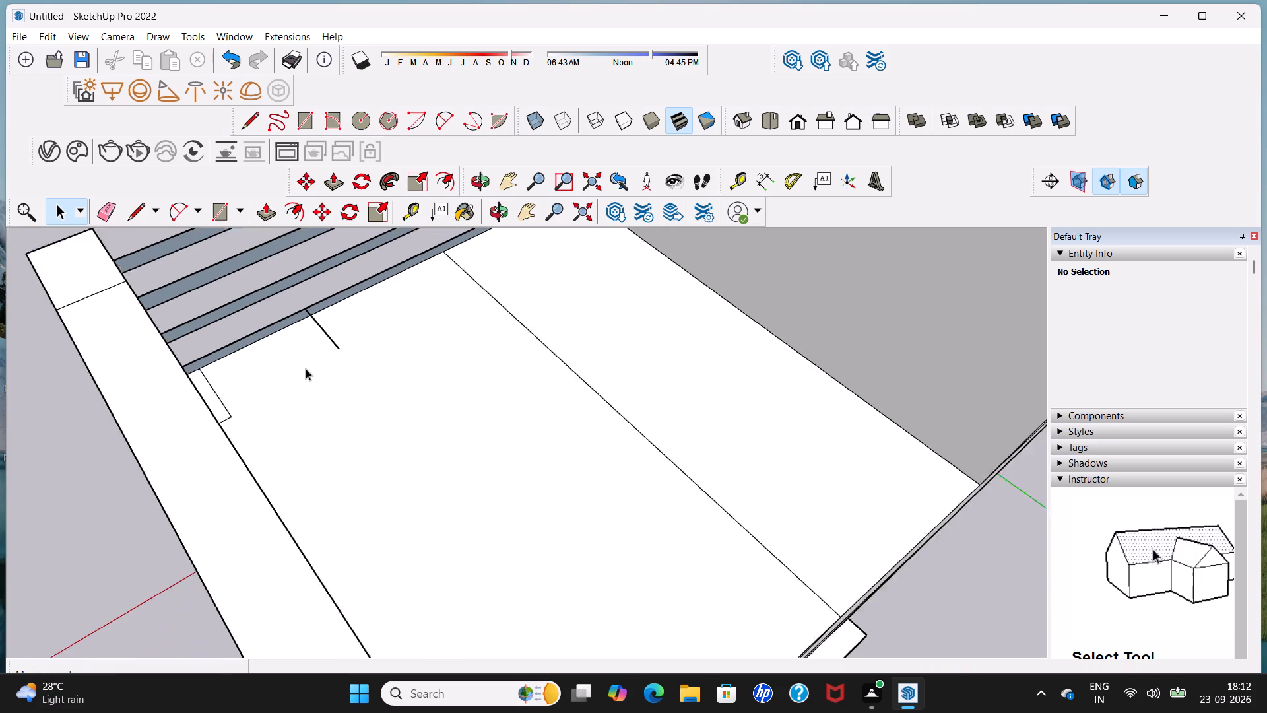
{"action": "scroll", "coordinate": [306, 368], "scroll_direction": "down", "scroll_amount": 15}
{"action": "scroll", "coordinate": [375, 450], "scroll_direction": "up", "scroll_amount": 9}
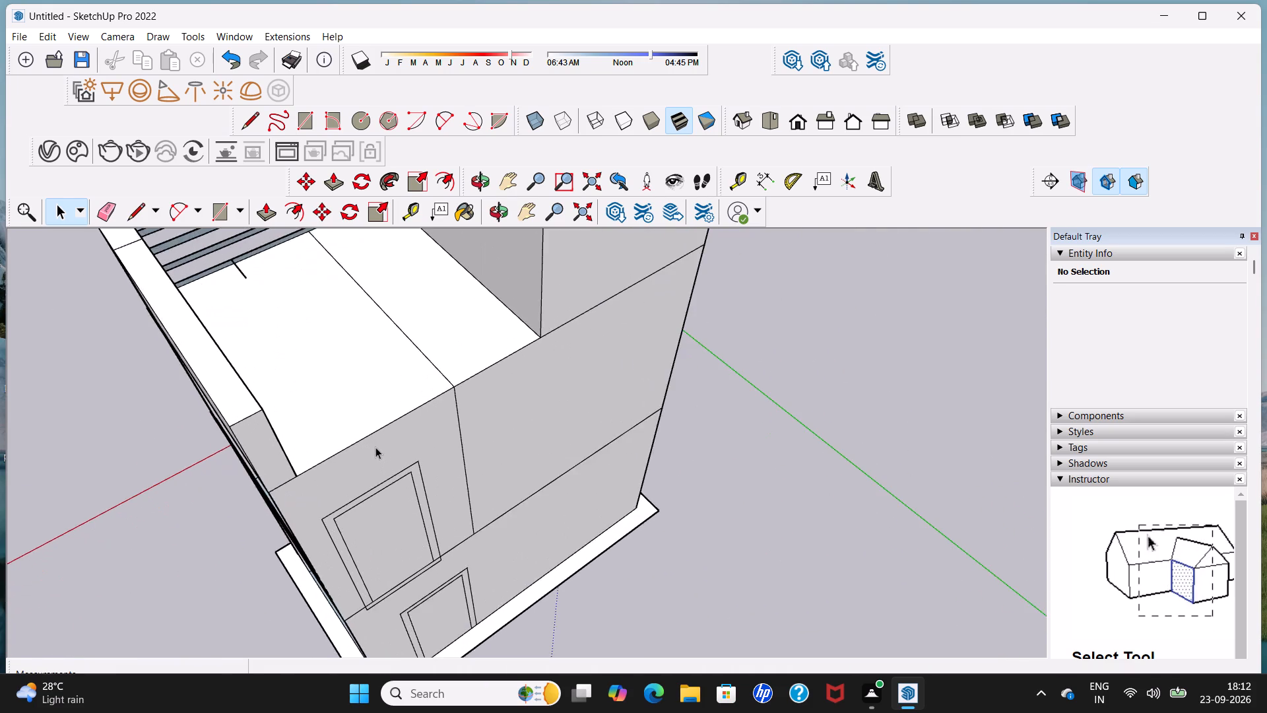
{"action": "middle_click_drag", "start_coordinate": [380, 439], "coordinate": [249, 483]}
{"action": "scroll", "coordinate": [243, 471], "scroll_direction": "up", "scroll_amount": 2}
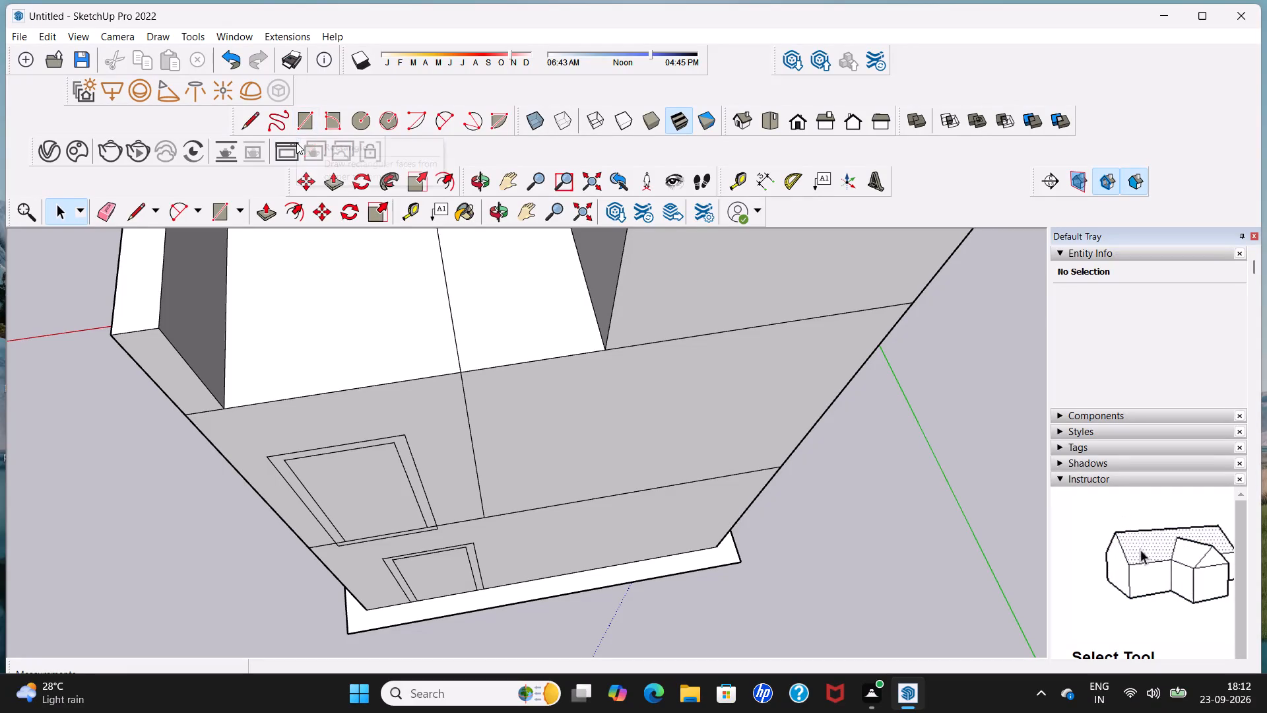
{"action": "left_click", "coordinate": [247, 123]}
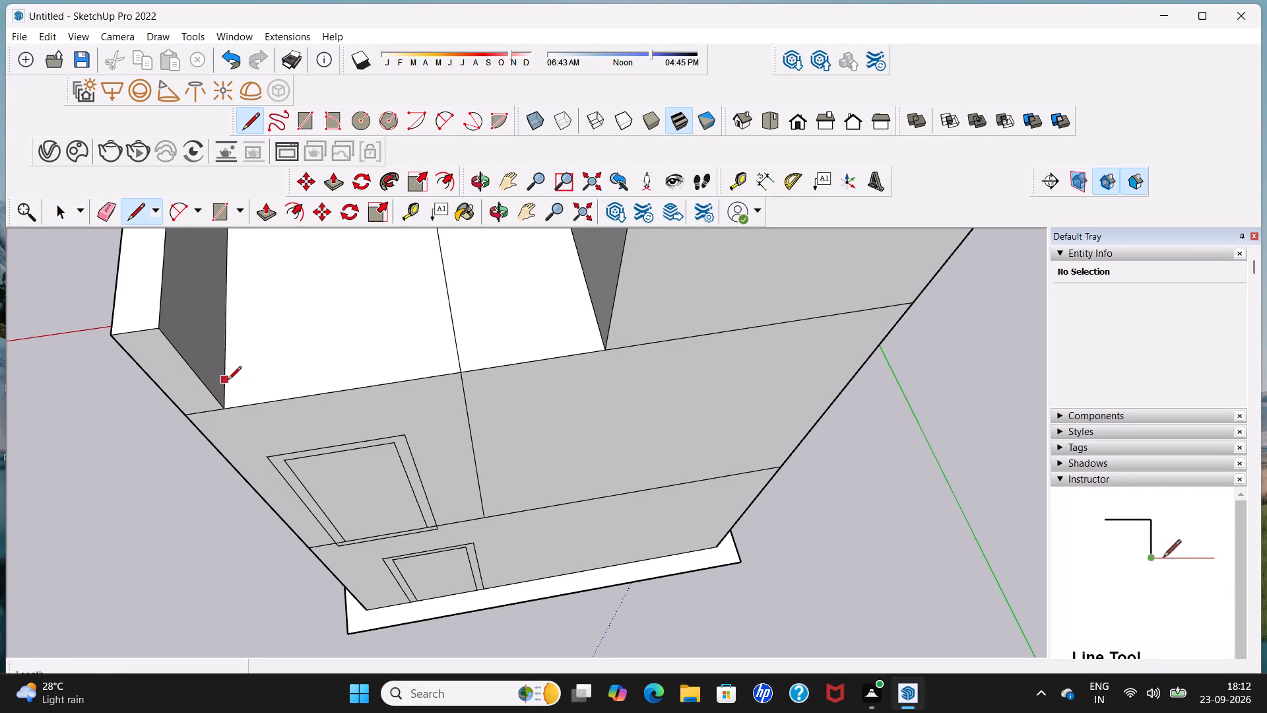
{"action": "left_click_drag", "start_coordinate": [228, 381], "coordinate": [235, 378]}
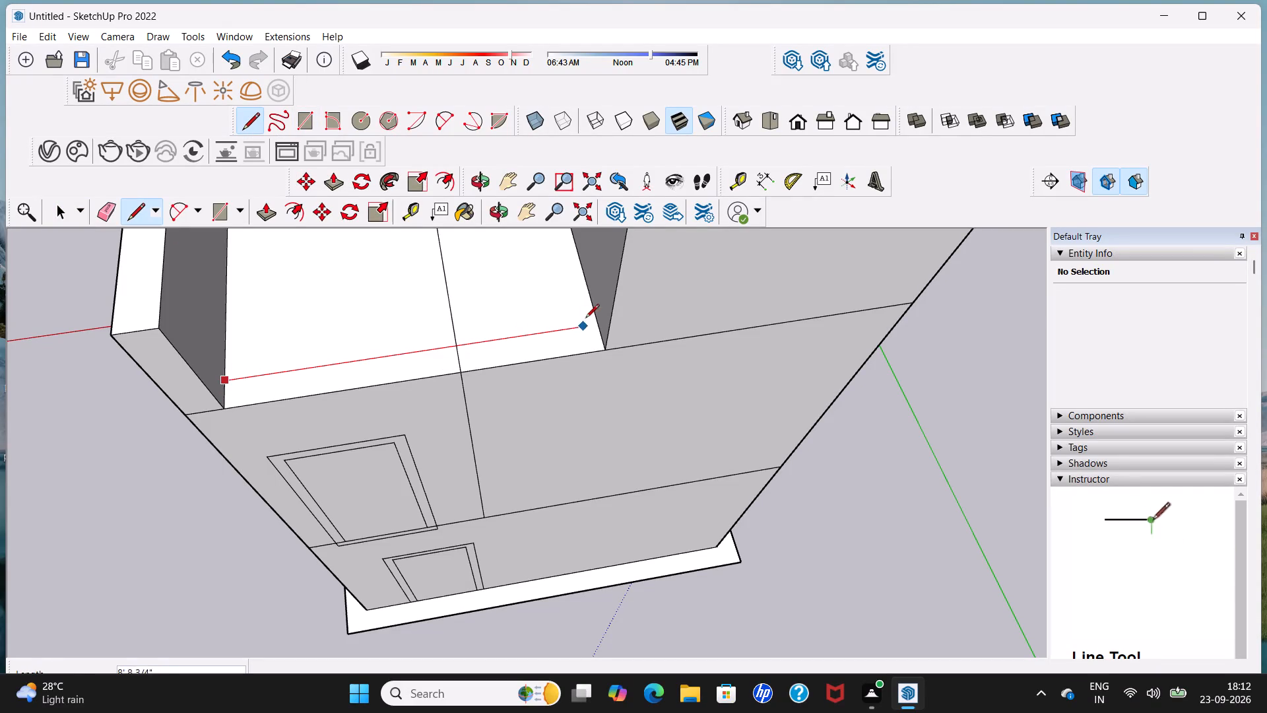
{"action": "left_click", "coordinate": [601, 319]}
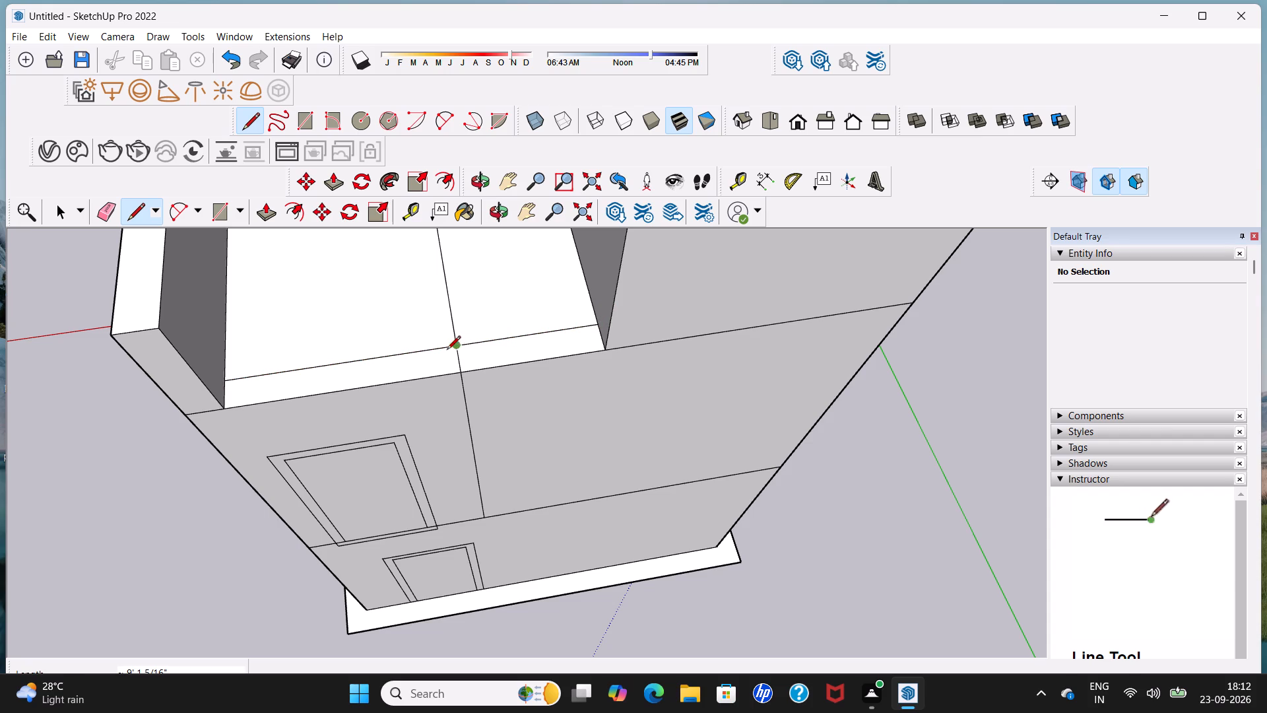
{"action": "key", "text": "space"}
Push/Pull the longer rear strip beside the side parapet up 3' 1 3/4" to the parapet's height.
{"action": "left_click", "coordinate": [263, 213]}
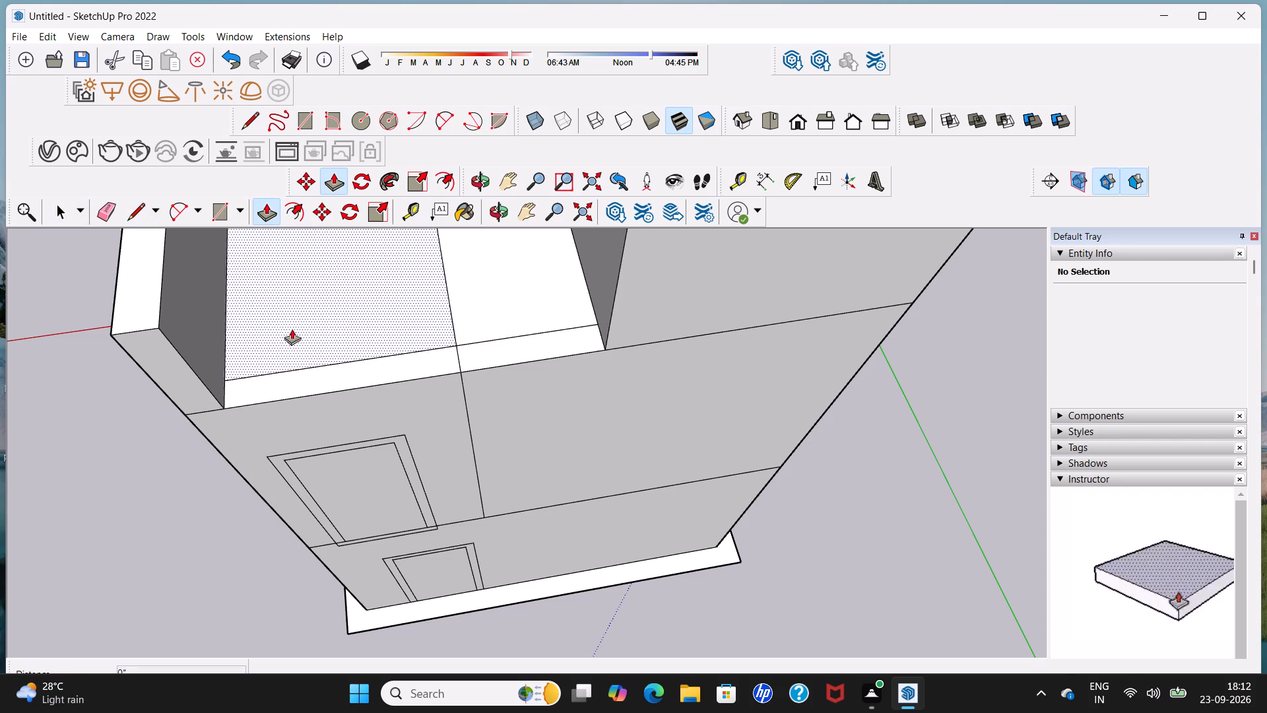
{"action": "left_click", "coordinate": [309, 374]}
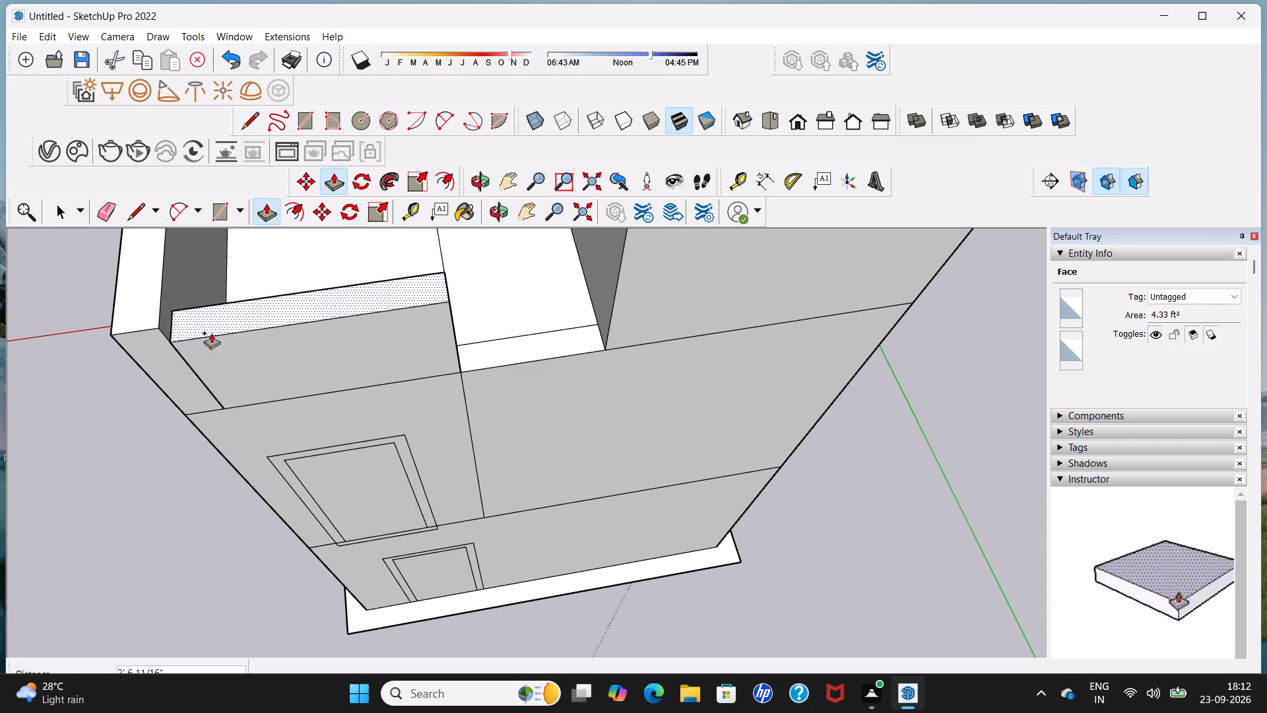
{"action": "scroll", "coordinate": [176, 324], "scroll_direction": "up", "scroll_amount": 4}
{"action": "scroll", "coordinate": [176, 325], "scroll_direction": "down", "scroll_amount": 4}
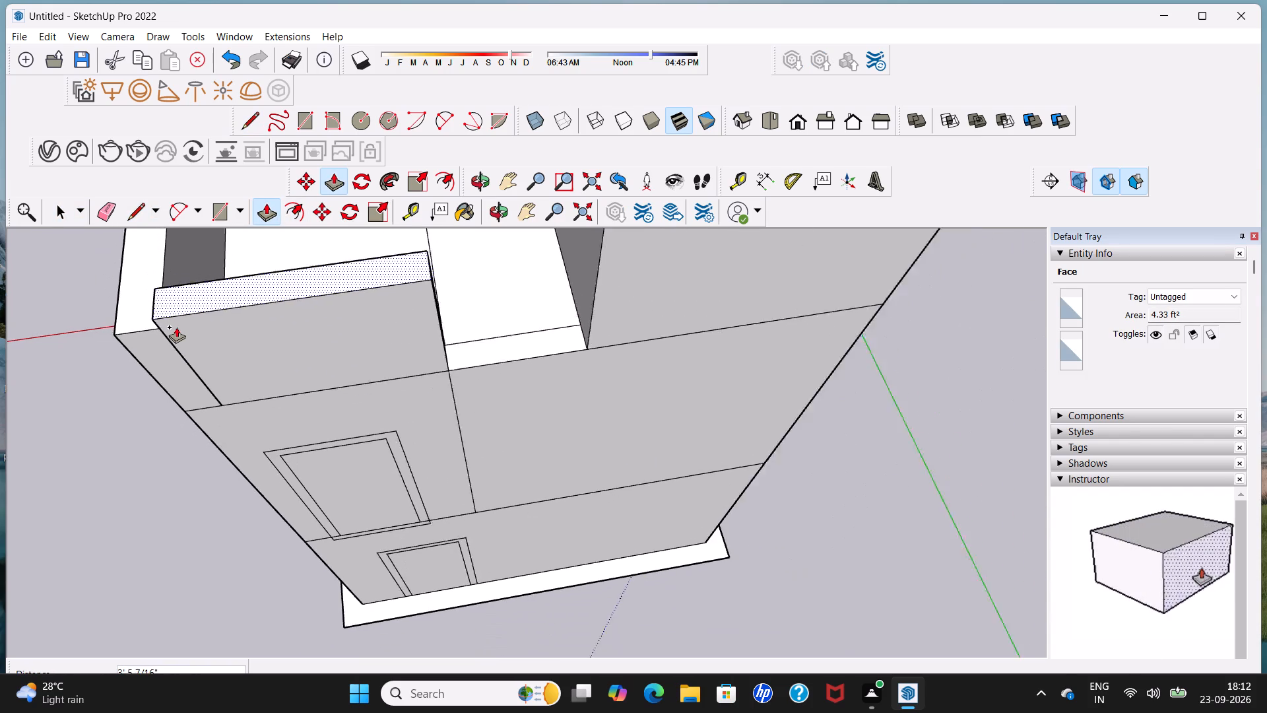
{"action": "scroll", "coordinate": [176, 327], "scroll_direction": "down", "scroll_amount": 13}
{"action": "scroll", "coordinate": [172, 292], "scroll_direction": "up", "scroll_amount": 1}
{"action": "middle_click_drag", "start_coordinate": [195, 335], "coordinate": [196, 340]}
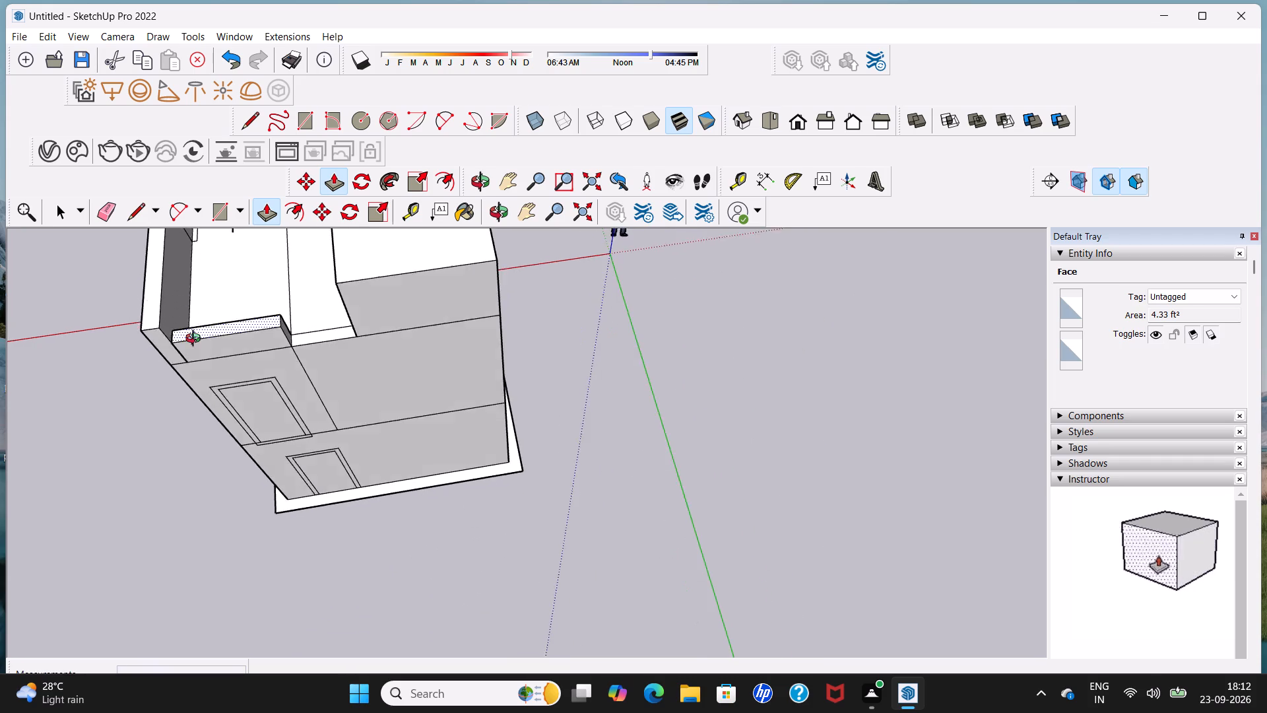
{"action": "middle_click_drag", "start_coordinate": [196, 340], "coordinate": [421, 353]}
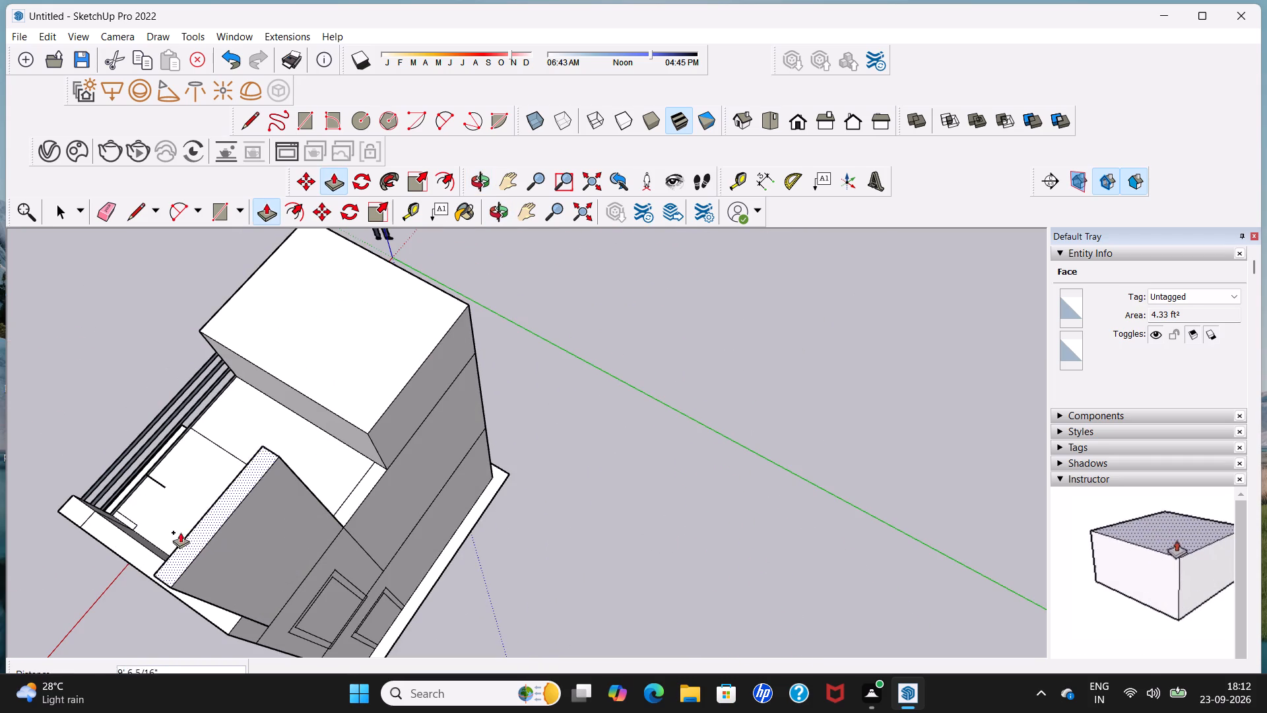
{"action": "middle_click_drag", "start_coordinate": [142, 509], "coordinate": [438, 391]}
{"action": "scroll", "coordinate": [438, 390], "scroll_direction": "down", "scroll_amount": 6}
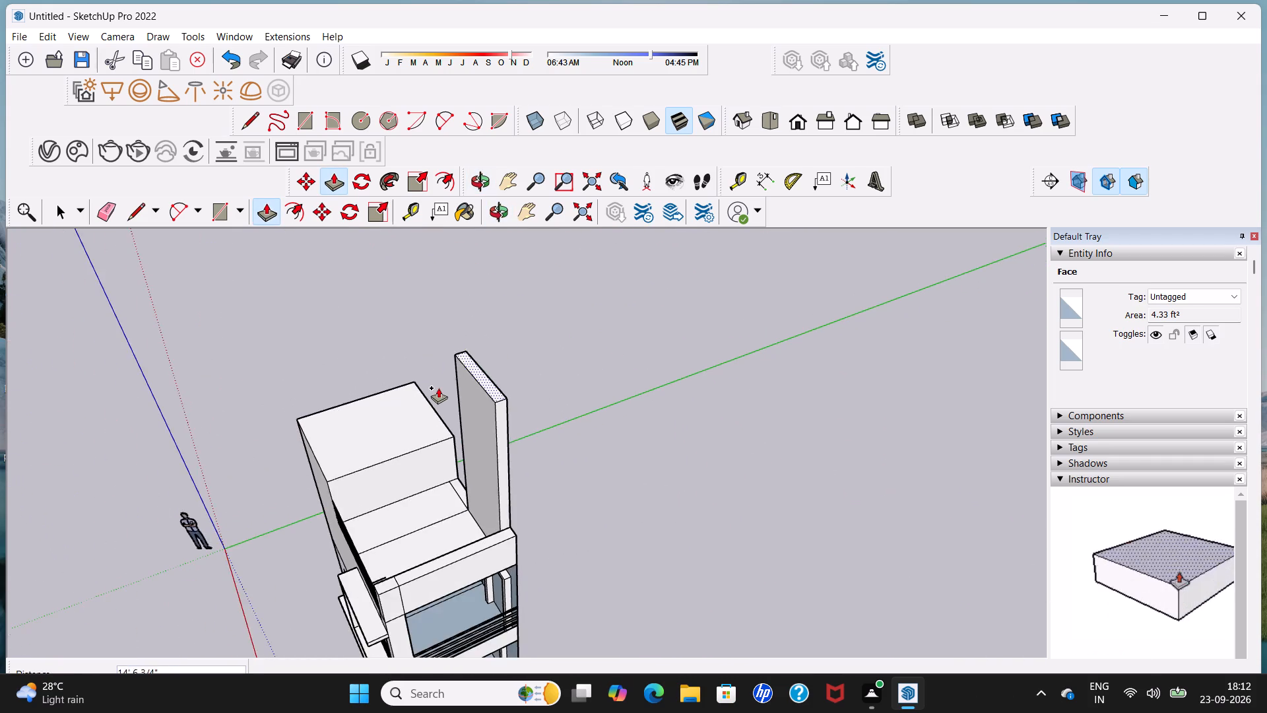
{"action": "scroll", "coordinate": [435, 354], "scroll_direction": "down", "scroll_amount": 5}
{"action": "left_click", "coordinate": [439, 494]}
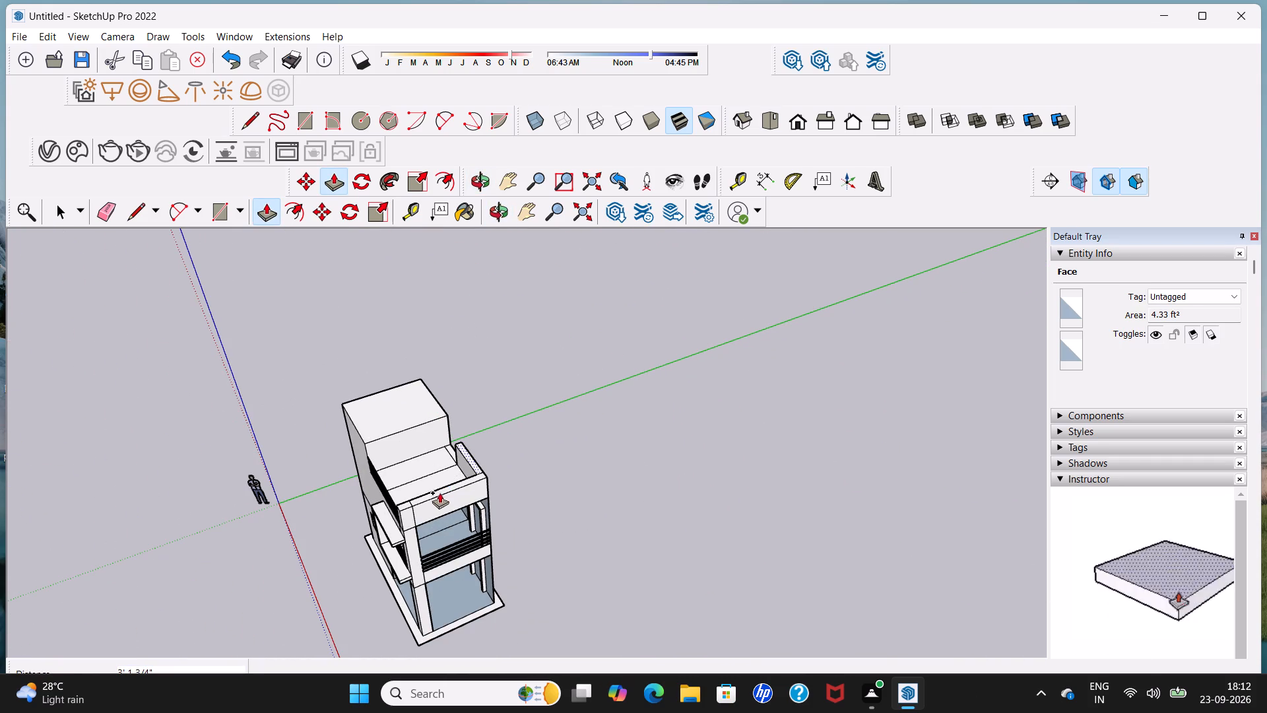
Push/Pull the remaining short rear strip beside the raised block up 3' 1 3/4", level with the adjoining rear parapet.
{"action": "middle_click_drag", "start_coordinate": [479, 469], "coordinate": [241, 502]}
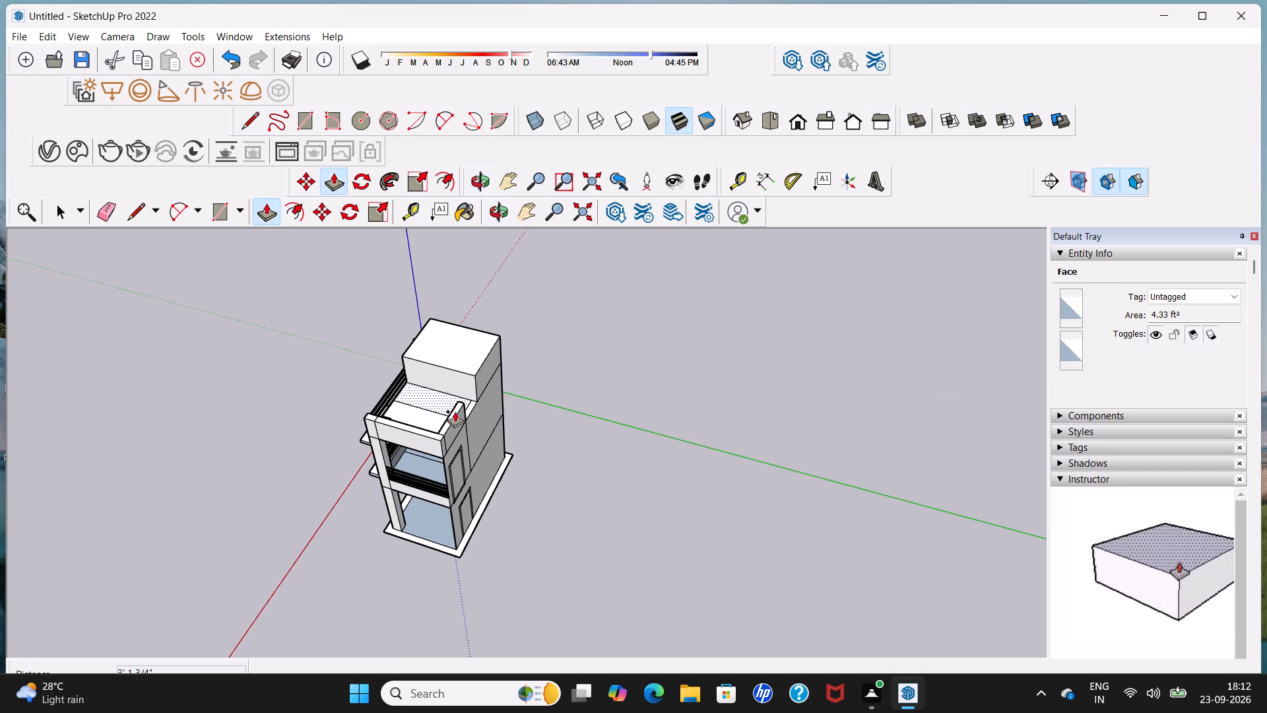
{"action": "middle_click_drag", "start_coordinate": [458, 414], "coordinate": [323, 443]}
{"action": "scroll", "coordinate": [476, 398], "scroll_direction": "up", "scroll_amount": 8}
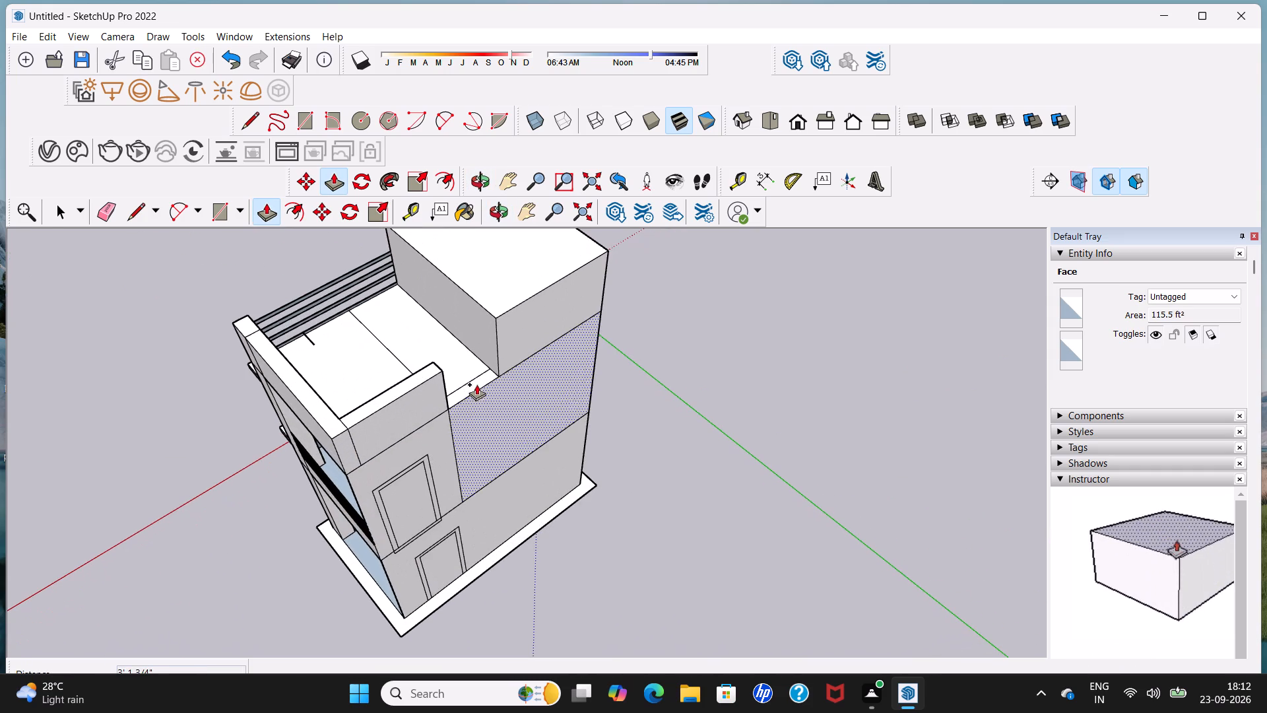
{"action": "left_click", "coordinate": [476, 379]}
{"action": "left_click", "coordinate": [441, 365]}
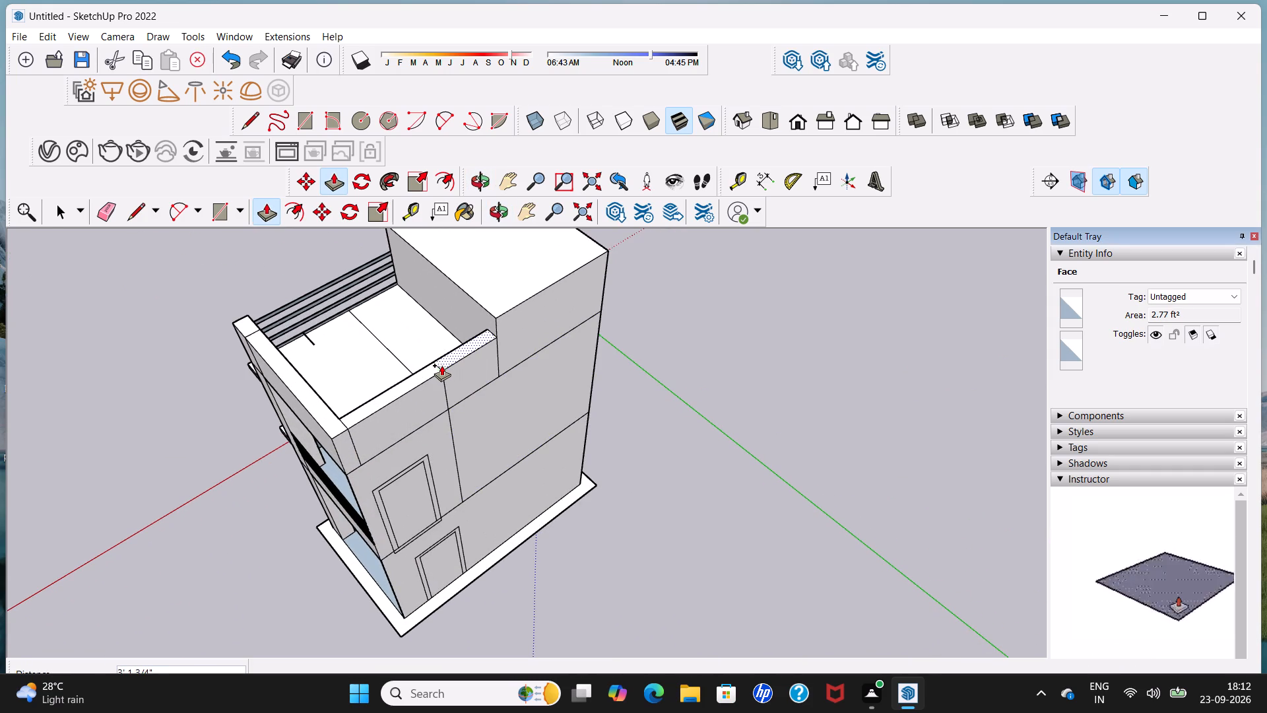
{"action": "key", "text": "space"}
{"action": "middle_click_drag", "start_coordinate": [441, 366], "coordinate": [625, 319]}
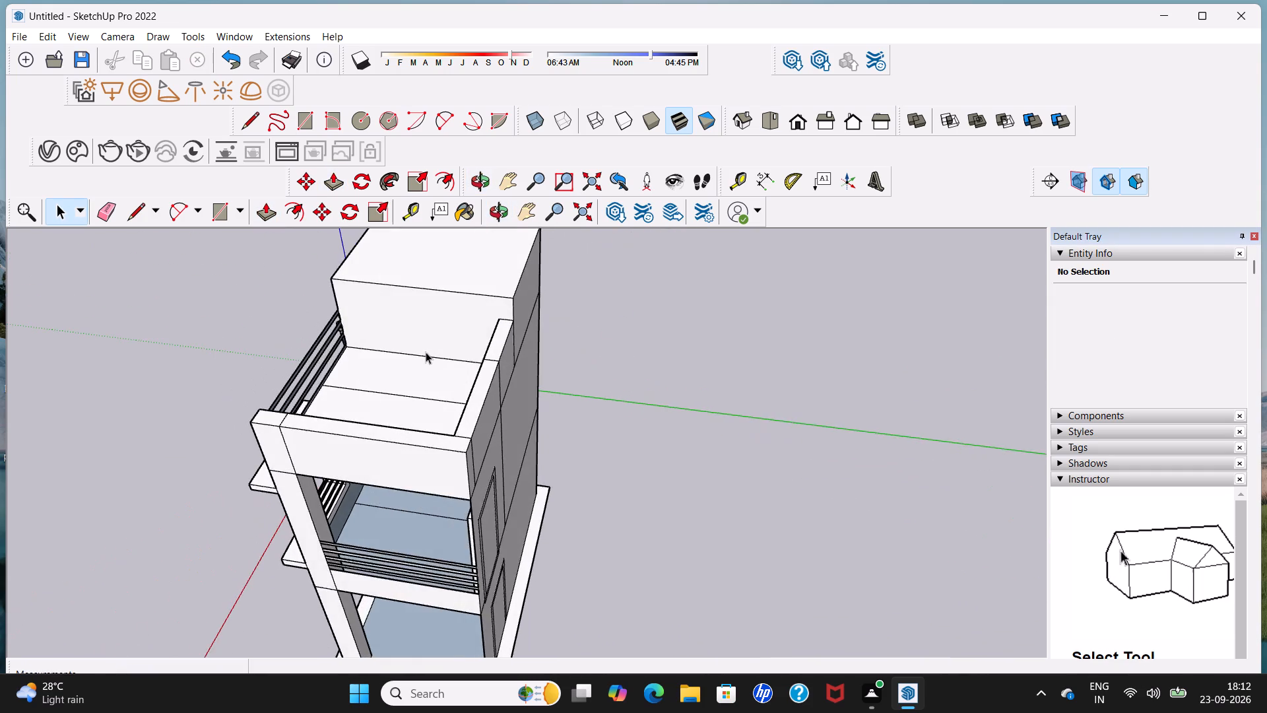
Examine the whole building from the roof and the front to check the parapets, raised block and roof railing.
{"action": "scroll", "coordinate": [426, 351], "scroll_direction": "down", "scroll_amount": 11}
{"action": "middle_click_drag", "start_coordinate": [340, 404], "coordinate": [551, 372]}
{"action": "scroll", "coordinate": [425, 391], "scroll_direction": "down", "scroll_amount": 1}
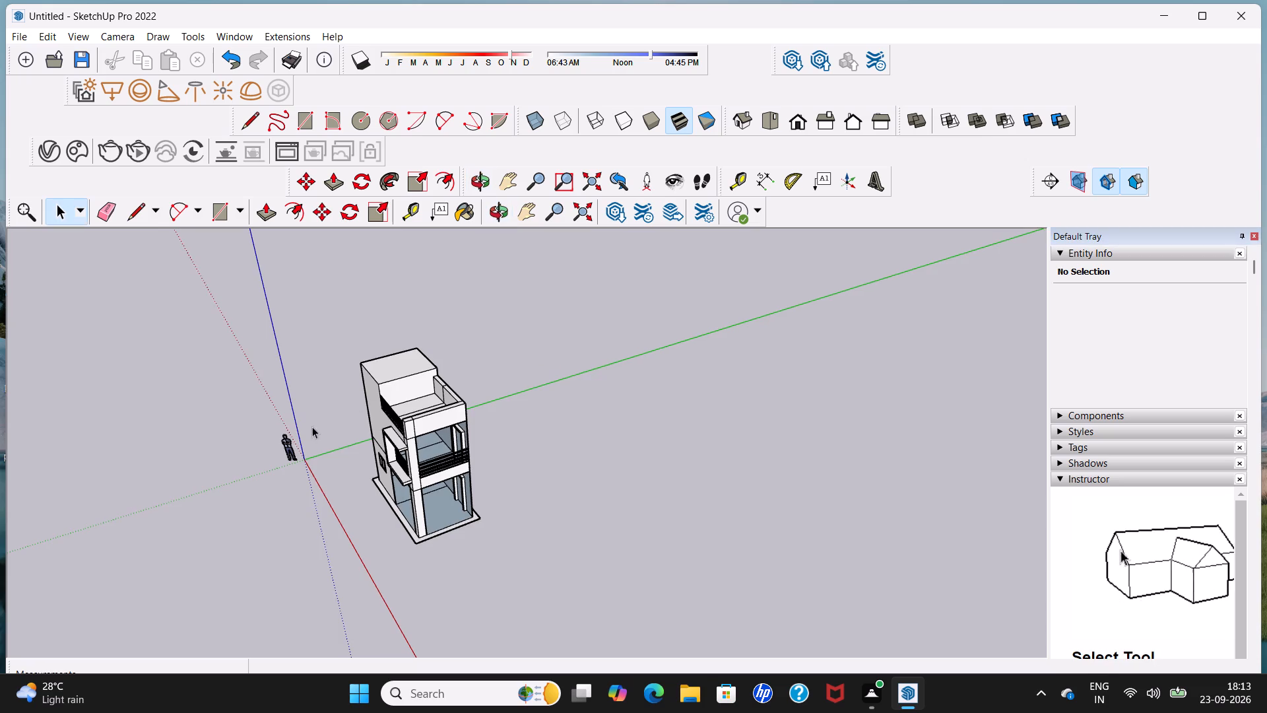
{"action": "middle_click_drag", "start_coordinate": [312, 426], "coordinate": [536, 358]}
{"action": "middle_click_drag", "start_coordinate": [389, 473], "coordinate": [495, 389]}
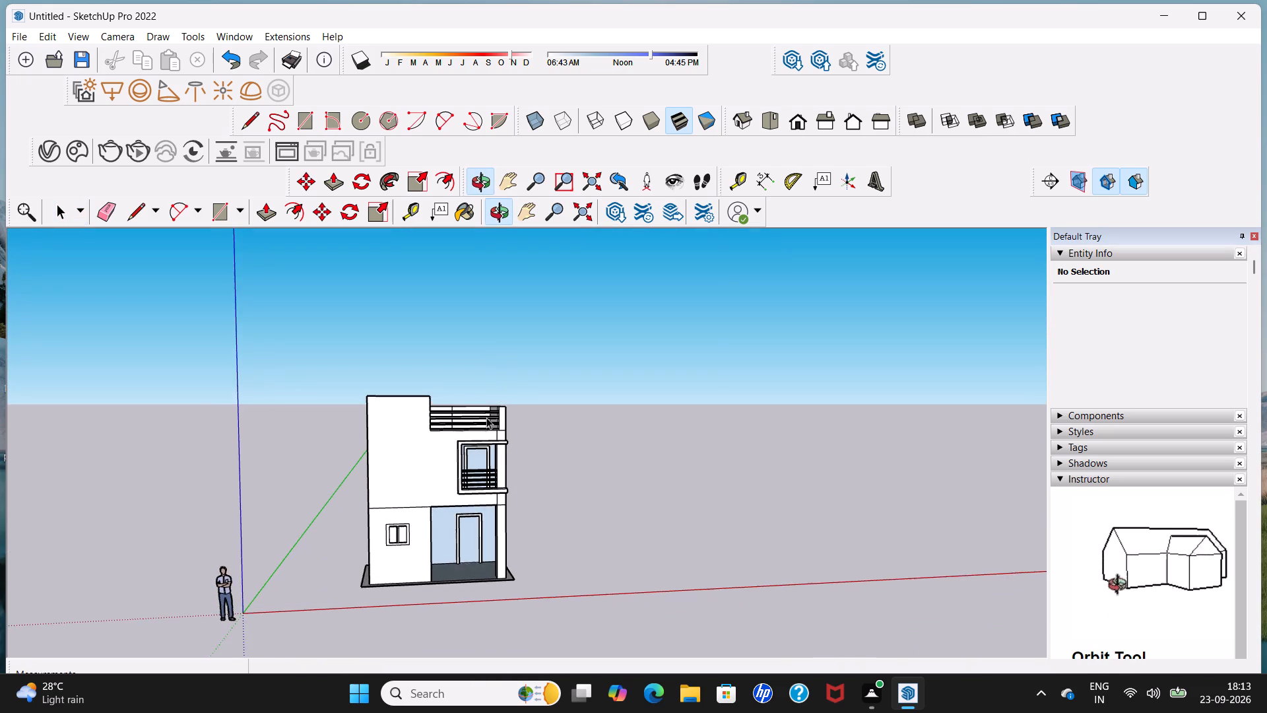
{"action": "scroll", "coordinate": [483, 426], "scroll_direction": "down", "scroll_amount": 5}
{"action": "key", "text": "space"}
{"action": "middle_click_drag", "start_coordinate": [455, 456], "coordinate": [457, 426]}
{"action": "scroll", "coordinate": [457, 434], "scroll_direction": "down", "scroll_amount": 4}
{"action": "middle_click_drag", "start_coordinate": [457, 442], "coordinate": [463, 429]}
{"action": "scroll", "coordinate": [459, 439], "scroll_direction": "up", "scroll_amount": 8}
{"action": "middle_click_drag", "start_coordinate": [466, 436], "coordinate": [464, 455]}
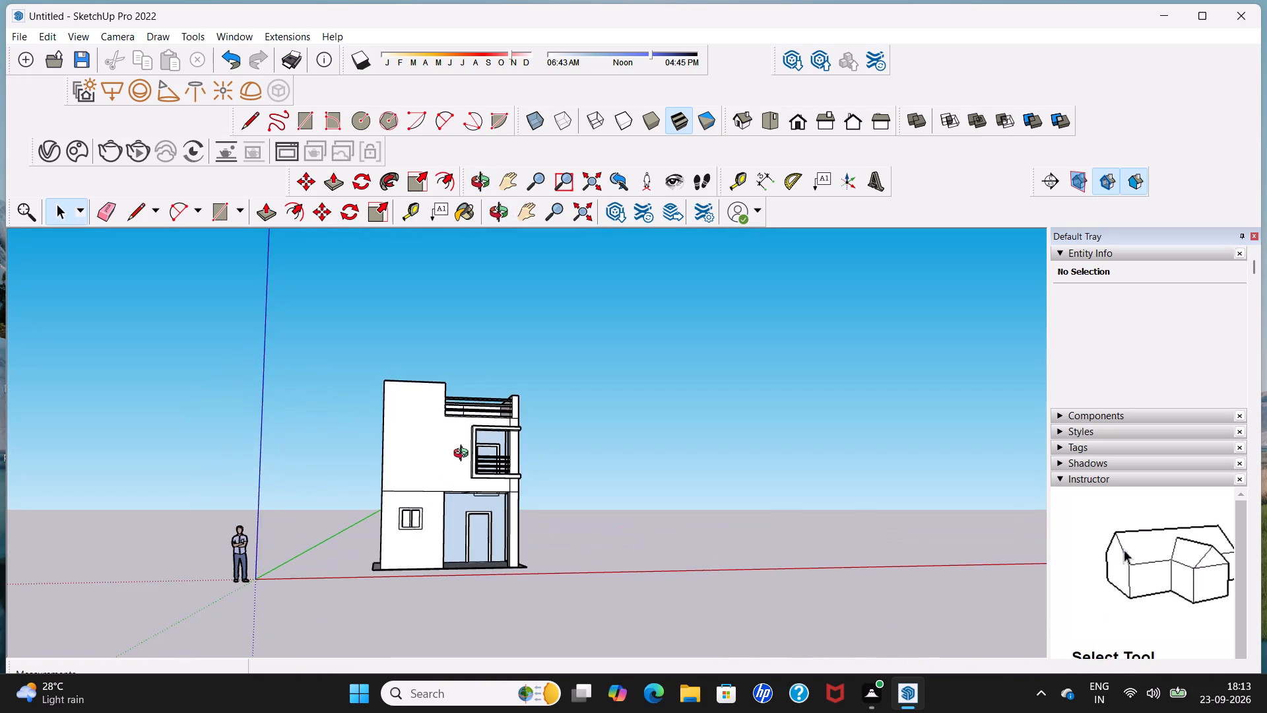
{"action": "middle_click_drag", "start_coordinate": [464, 455], "coordinate": [455, 503]}
Draw an L-shaped band outline on the front wall: about 9' 4" long below the roof railing and 3' 7" up the side parapet's end.
{"action": "scroll", "coordinate": [455, 504], "scroll_direction": "up", "scroll_amount": 8}
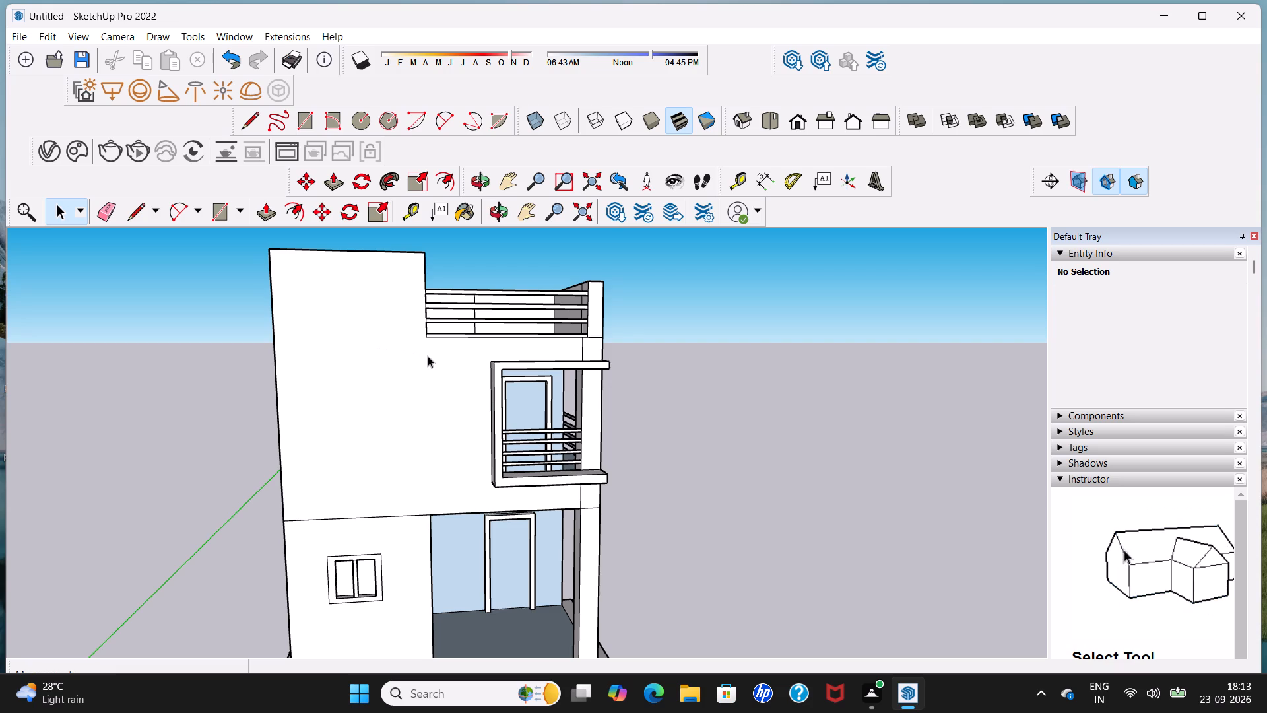
{"action": "scroll", "coordinate": [428, 356], "scroll_direction": "up", "scroll_amount": 3}
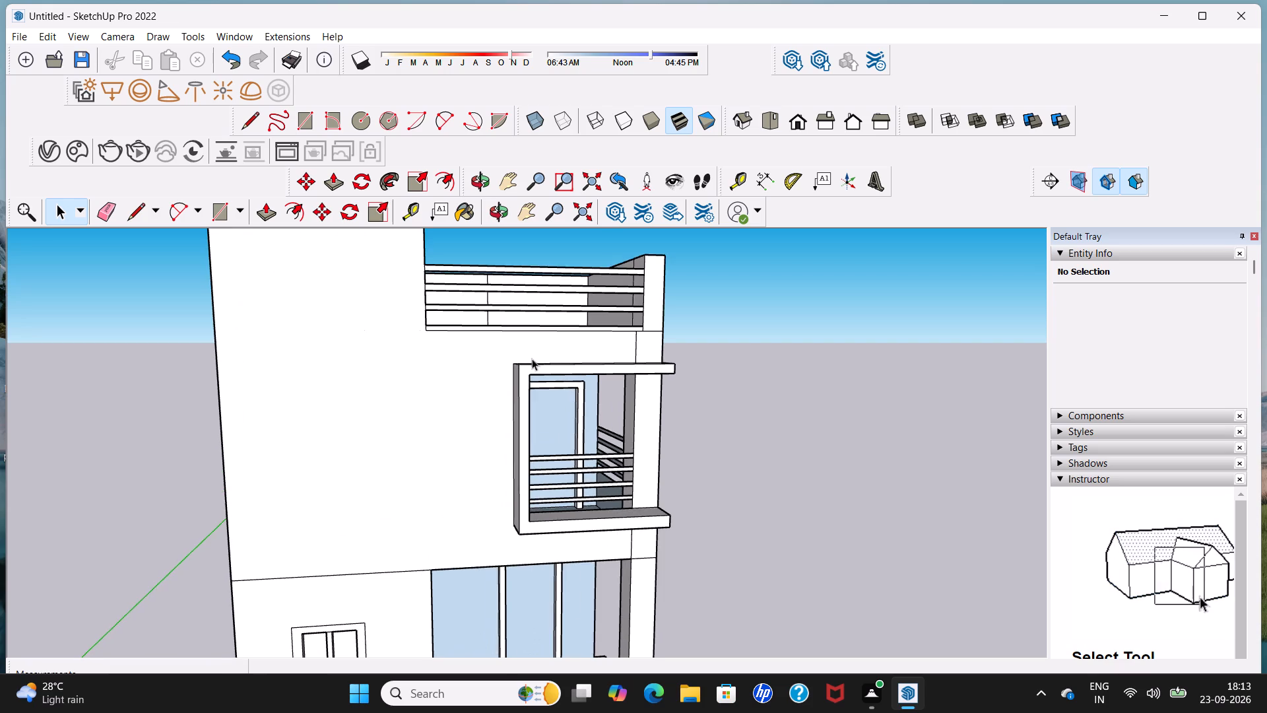
{"action": "middle_click_drag", "start_coordinate": [633, 358], "coordinate": [711, 365]}
{"action": "scroll", "coordinate": [643, 313], "scroll_direction": "up", "scroll_amount": 4}
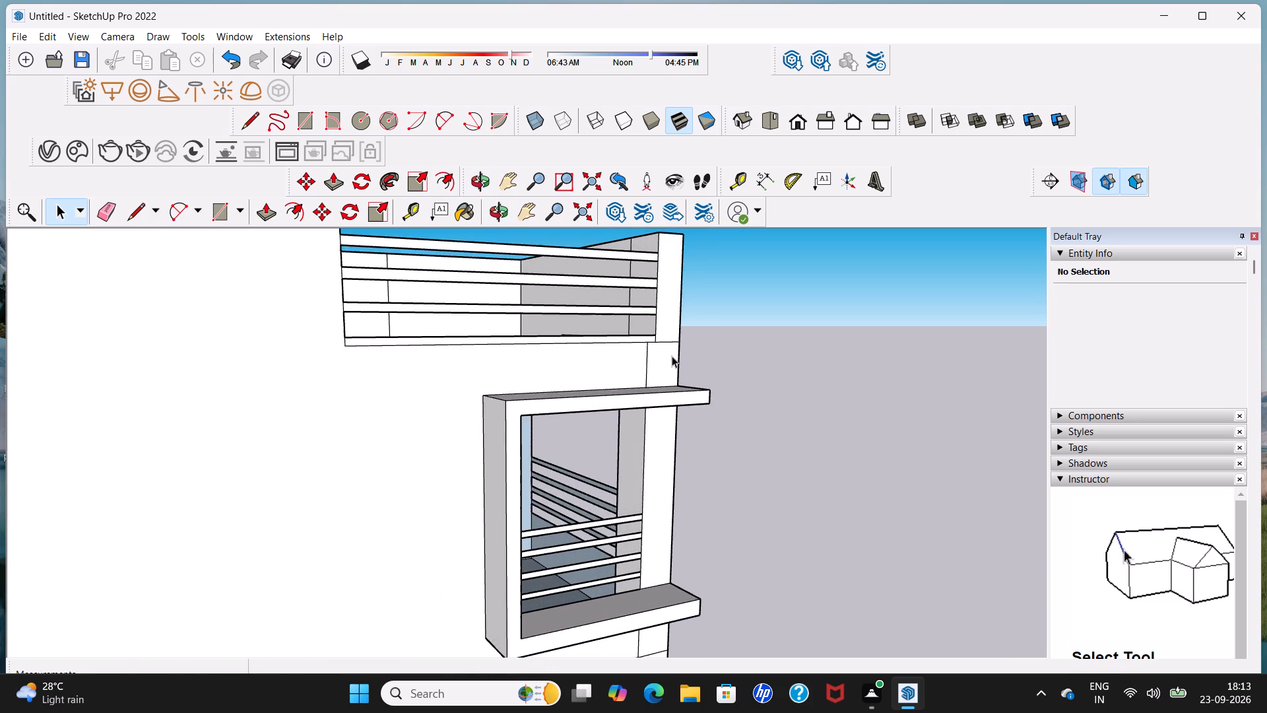
{"action": "scroll", "coordinate": [672, 356], "scroll_direction": "up", "scroll_amount": 2}
{"action": "scroll", "coordinate": [670, 358], "scroll_direction": "down", "scroll_amount": 4}
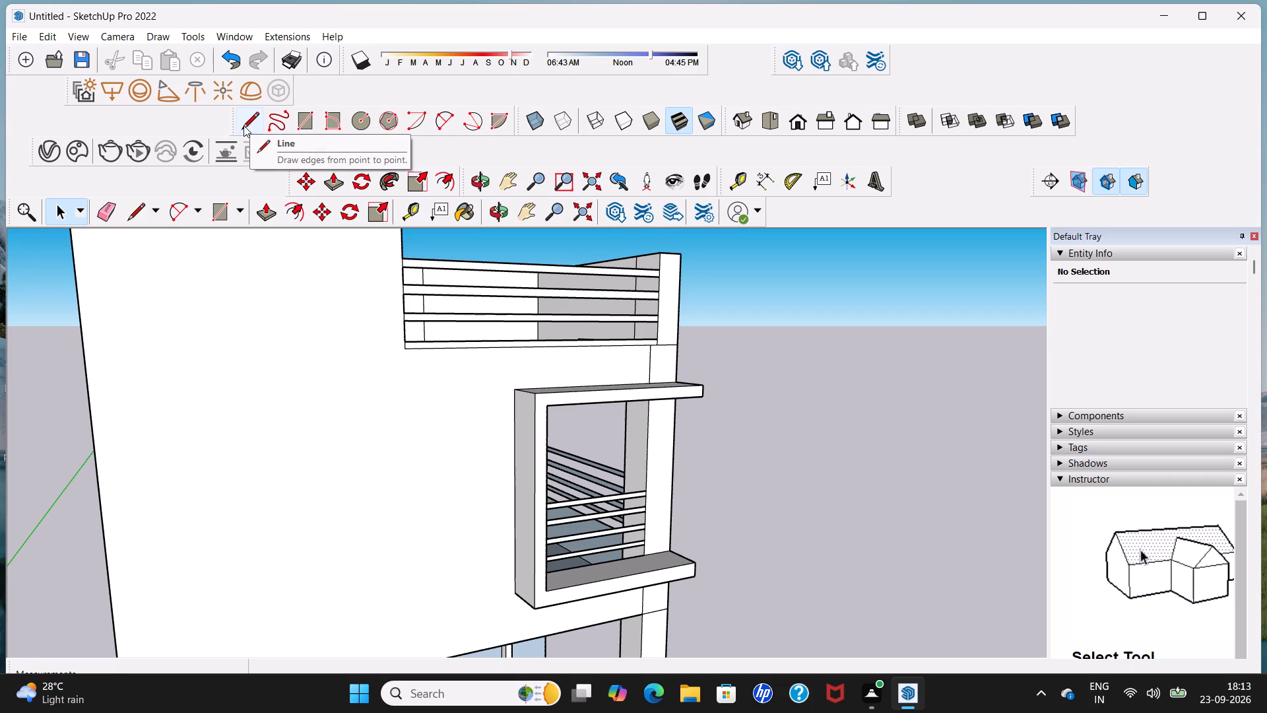
{"action": "left_click", "coordinate": [244, 125]}
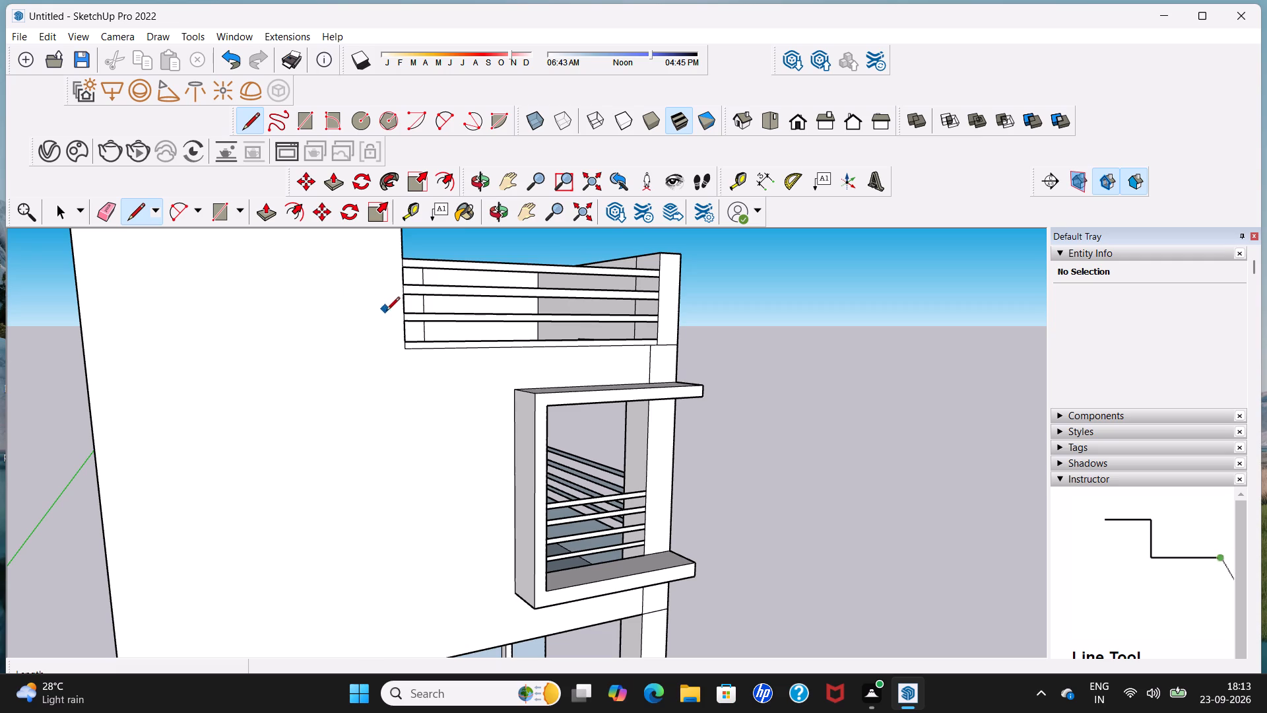
{"action": "left_click", "coordinate": [404, 351]}
{"action": "left_click", "coordinate": [405, 364]}
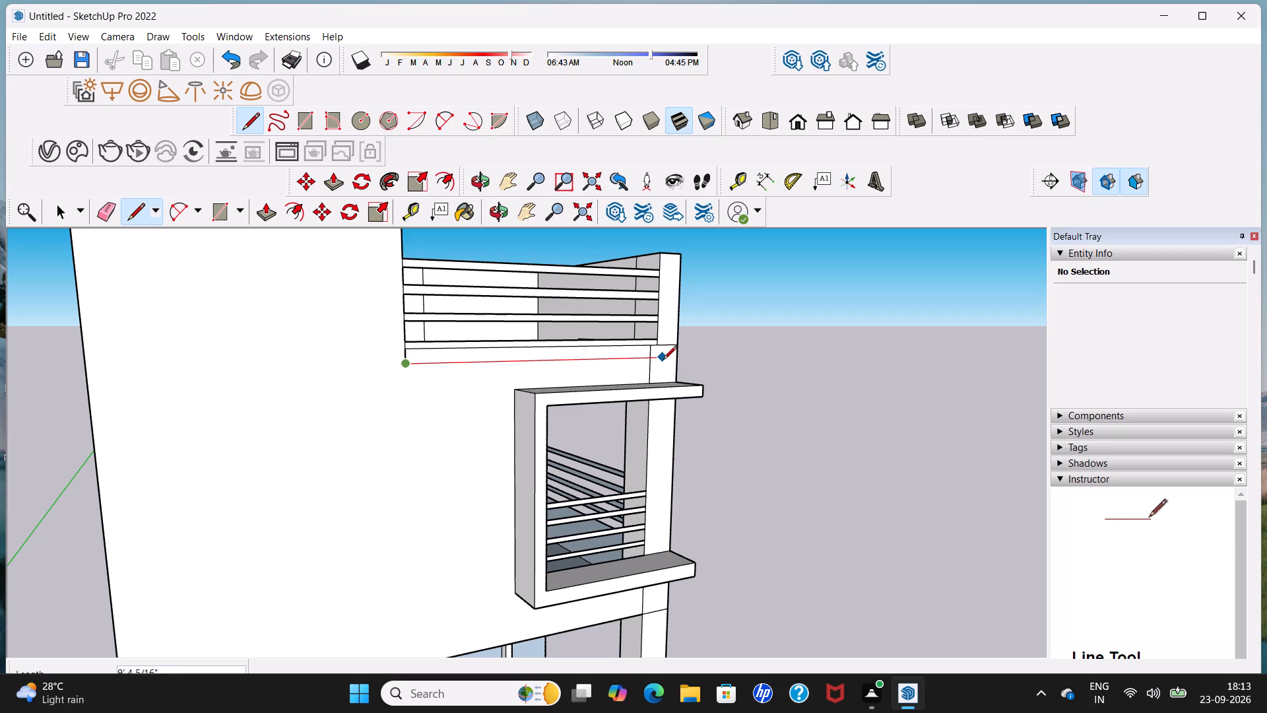
{"action": "left_click_drag", "start_coordinate": [666, 359], "coordinate": [665, 347]}
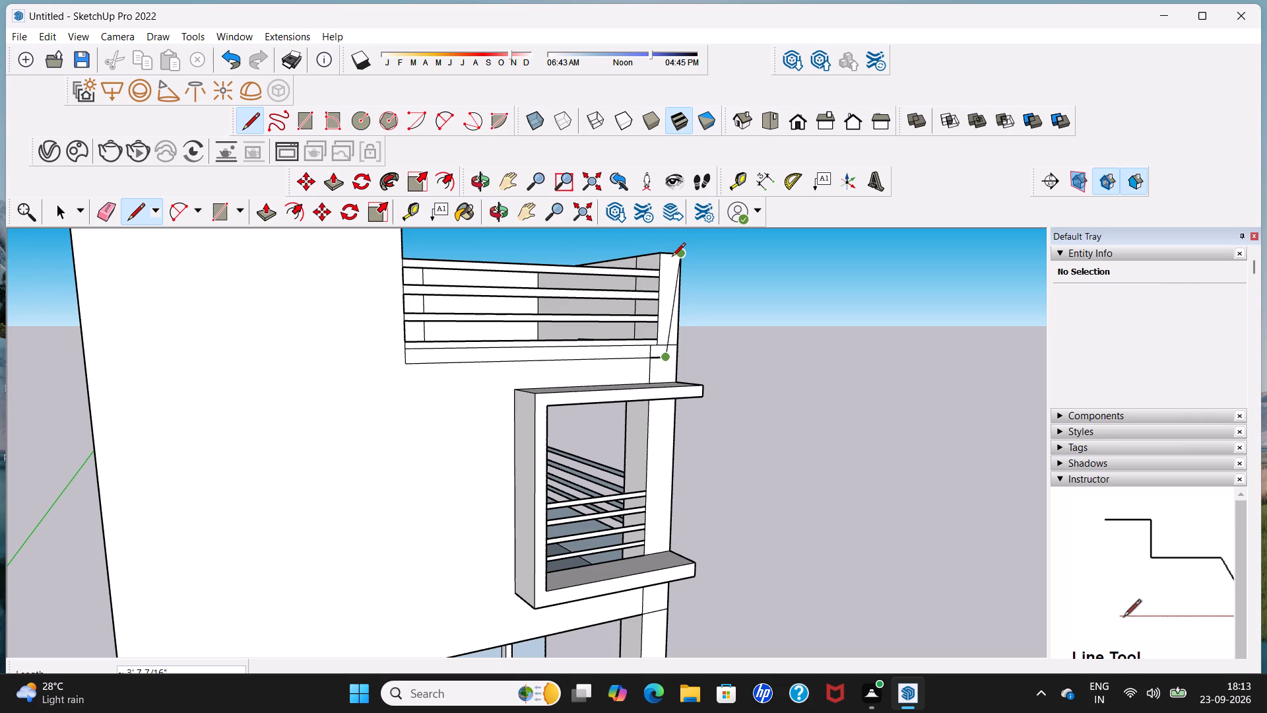
{"action": "scroll", "coordinate": [669, 258], "scroll_direction": "up", "scroll_amount": 5}
{"action": "left_click", "coordinate": [669, 259]}
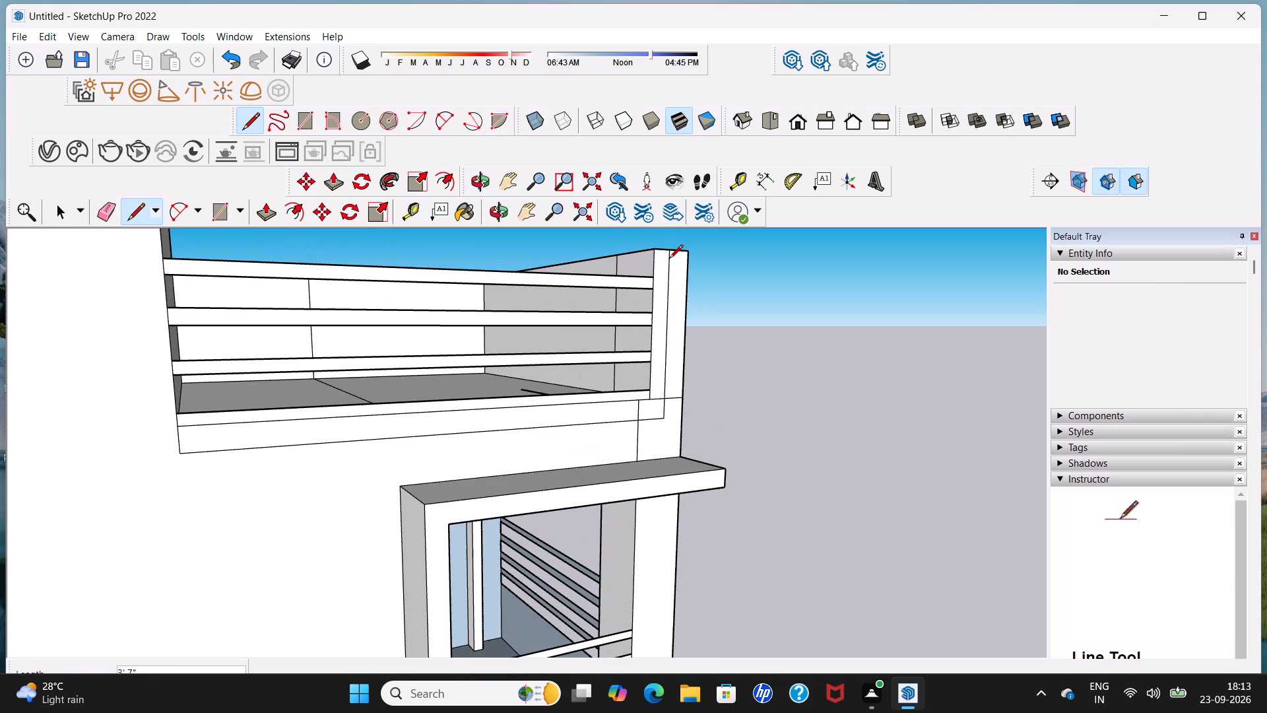
{"action": "key", "text": "space"}
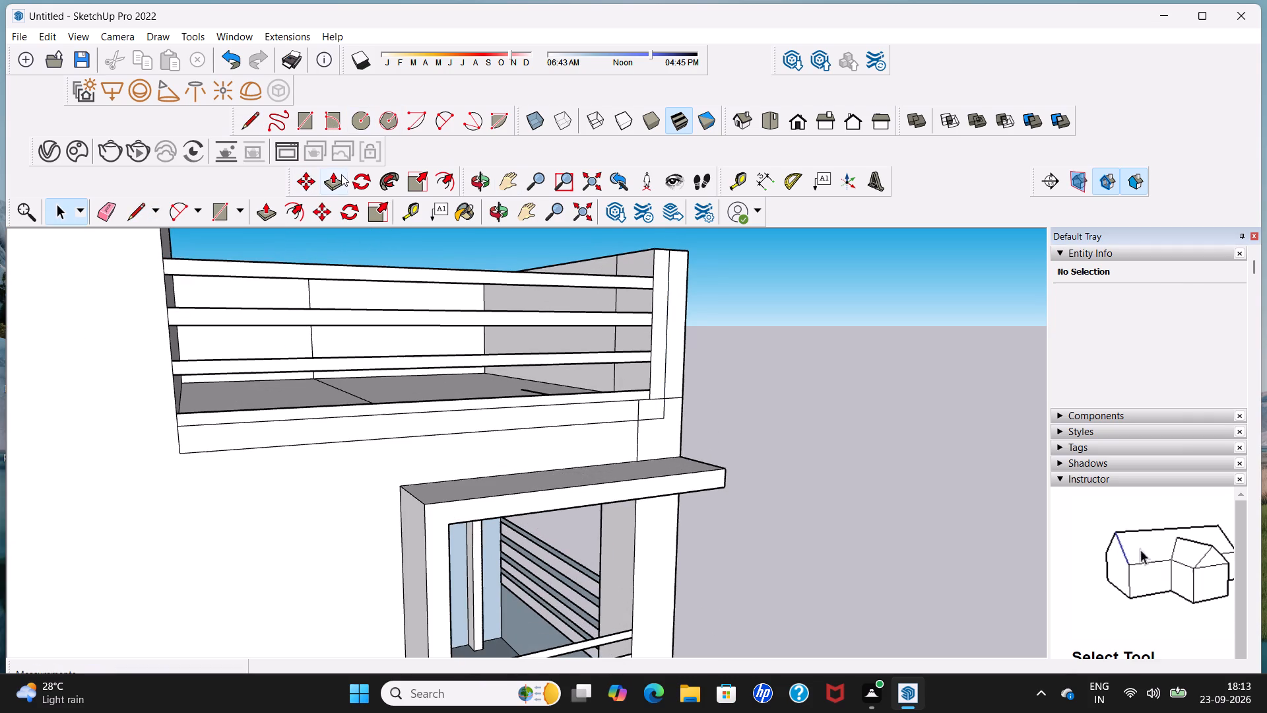
Push/Pull the L-shaped band's lower strip, corner piece and upright strip outward 5" so they are flush.
{"action": "left_click", "coordinate": [337, 180]}
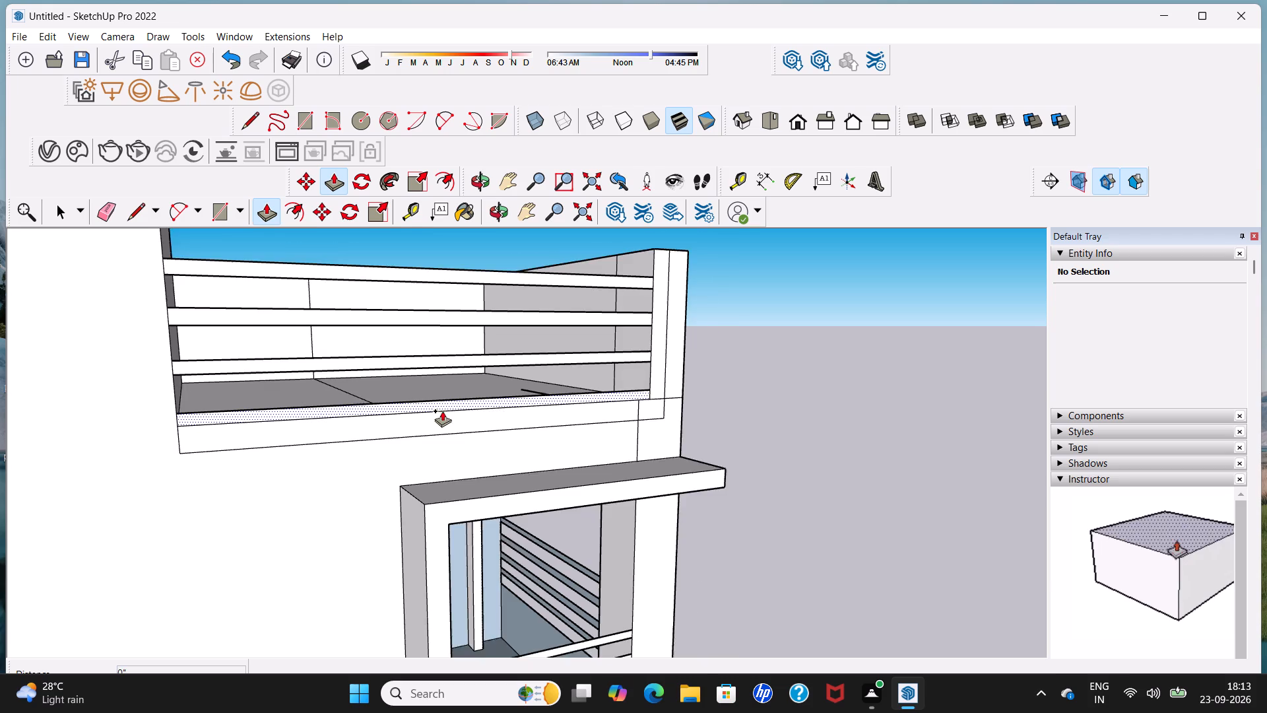
{"action": "scroll", "coordinate": [442, 411], "scroll_direction": "up", "scroll_amount": 3}
{"action": "left_click", "coordinate": [469, 424]}
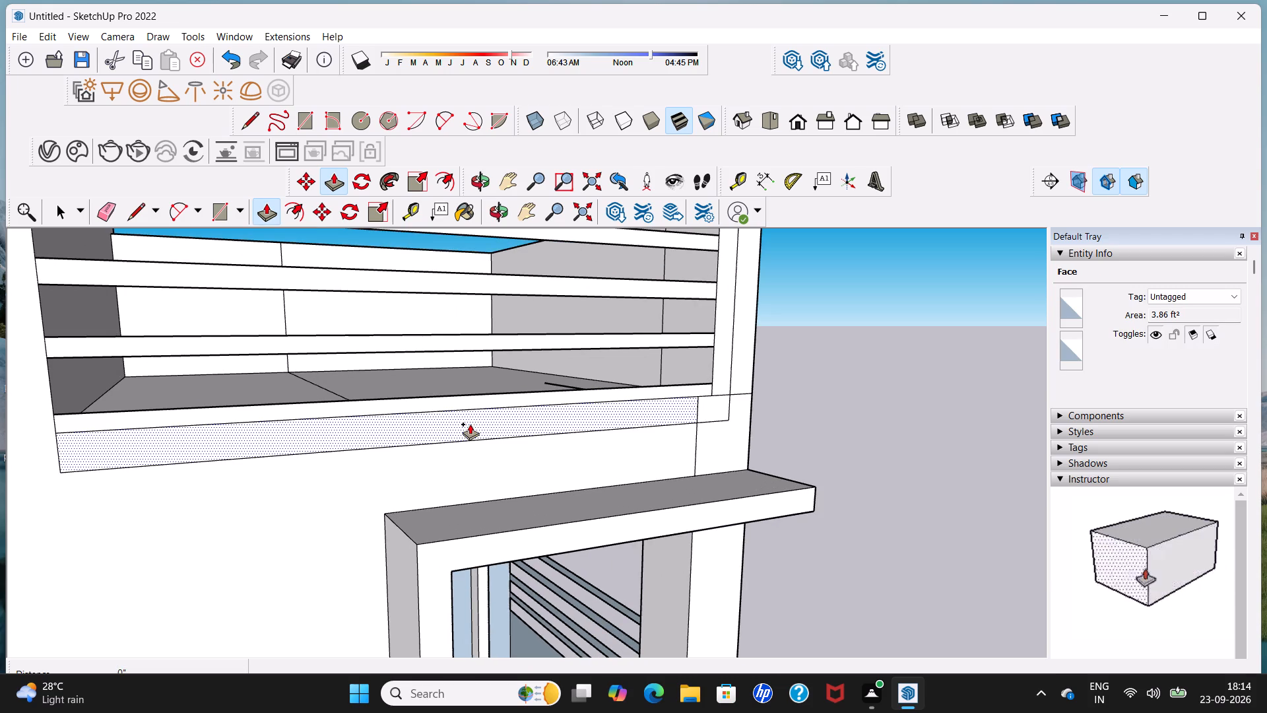
{"action": "left_click", "coordinate": [478, 432]}
{"action": "middle_click_drag", "start_coordinate": [558, 438], "coordinate": [467, 440]}
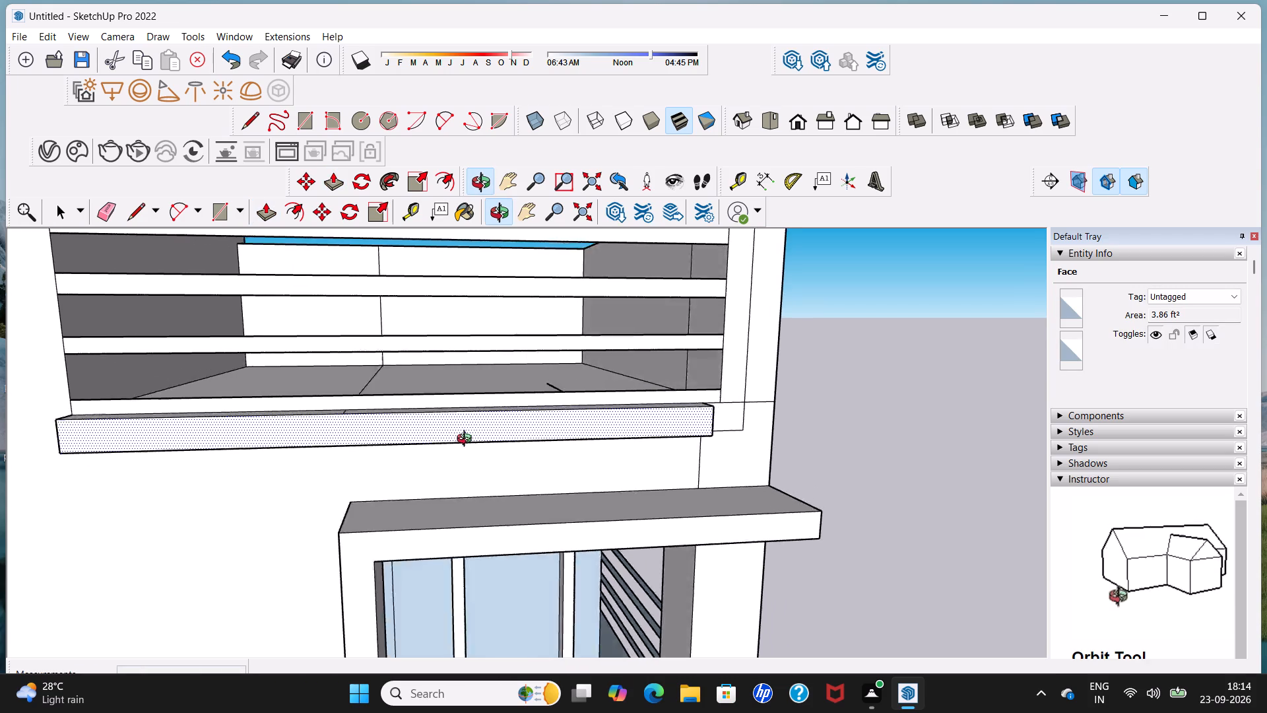
{"action": "middle_click_drag", "start_coordinate": [467, 440], "coordinate": [399, 436]}
{"action": "scroll", "coordinate": [467, 450], "scroll_direction": "up", "scroll_amount": 3}
{"action": "left_click", "coordinate": [789, 399]}
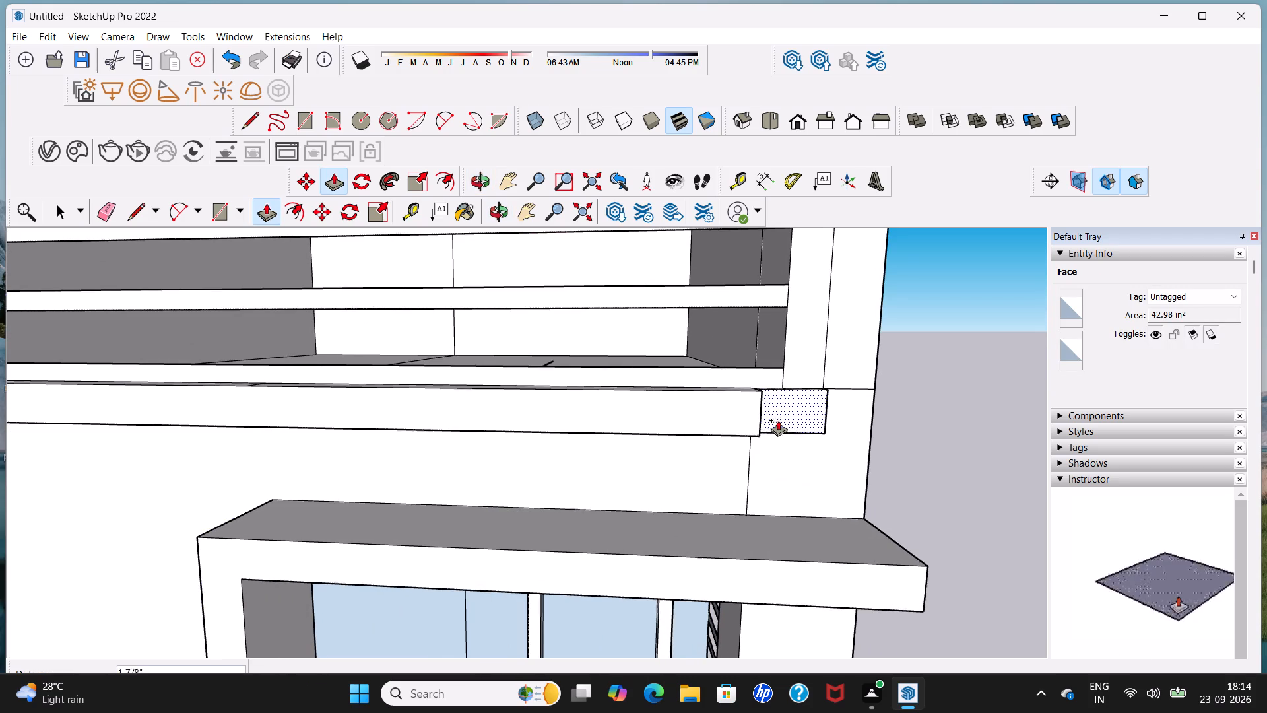
{"action": "left_click", "coordinate": [760, 419]}
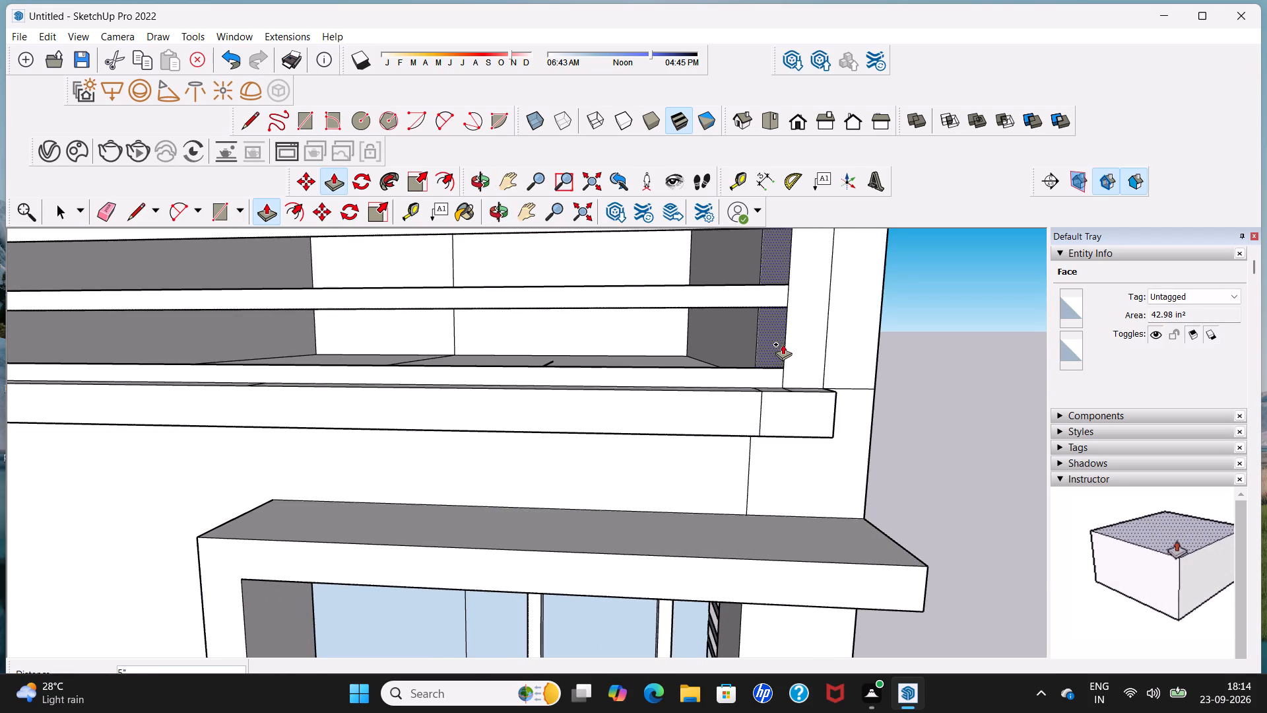
{"action": "scroll", "coordinate": [783, 344], "scroll_direction": "down", "scroll_amount": 5}
{"action": "left_click", "coordinate": [797, 331]}
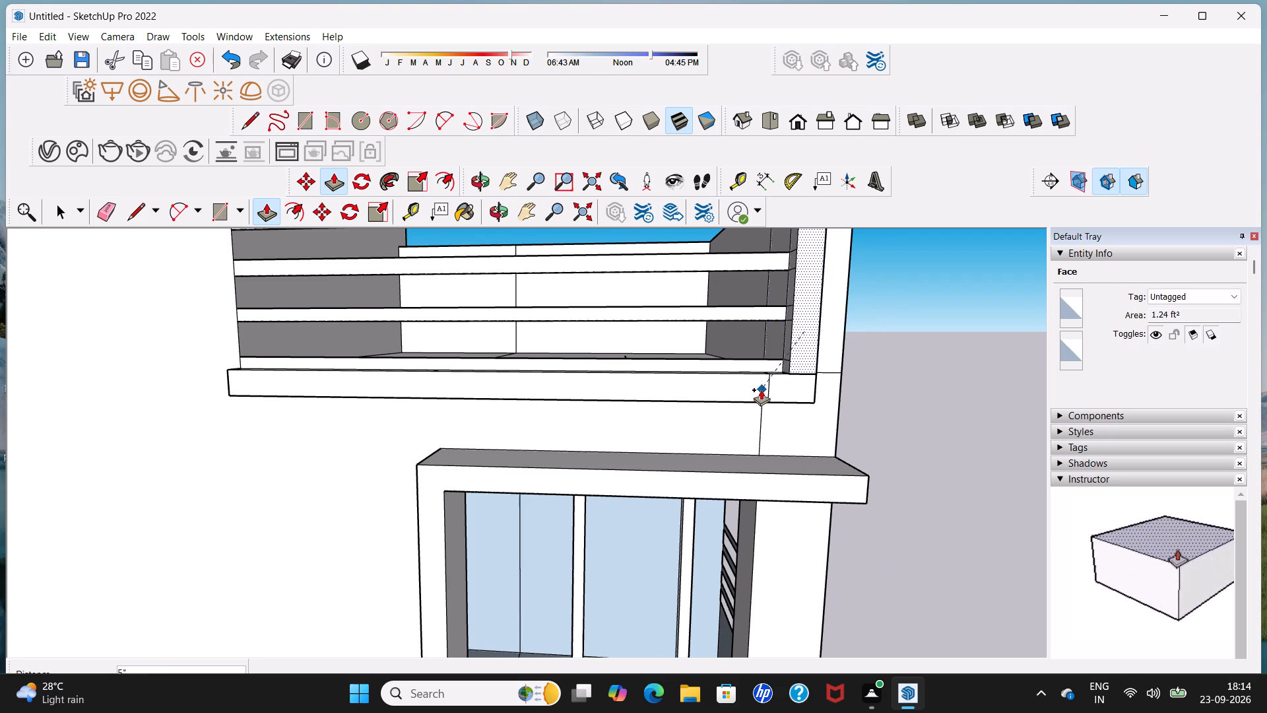
{"action": "left_click", "coordinate": [766, 386]}
{"action": "scroll", "coordinate": [766, 386], "scroll_direction": "down", "scroll_amount": 5}
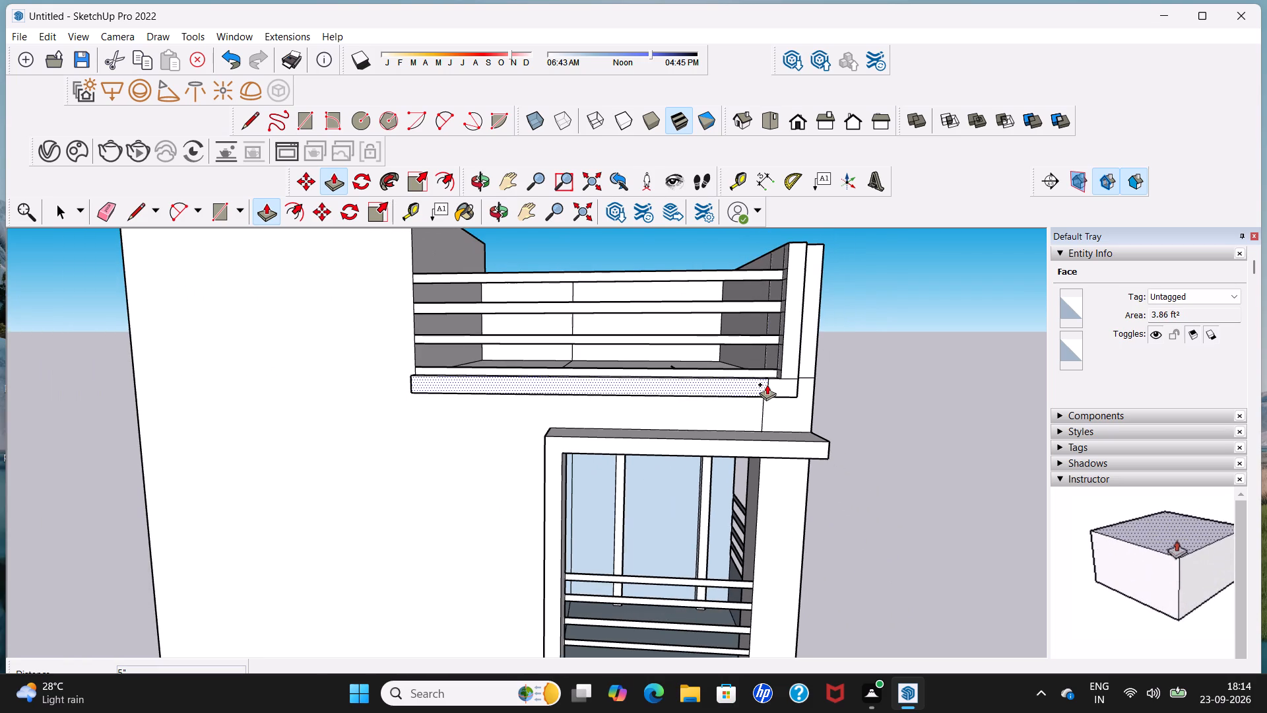
{"action": "left_click", "coordinate": [767, 384]}
{"action": "key", "text": "space"}
{"action": "left_click", "coordinate": [767, 384]}
Examine the projecting L-shaped band against the front facade and raised roof block.
{"action": "scroll", "coordinate": [763, 387], "scroll_direction": "down", "scroll_amount": 1}
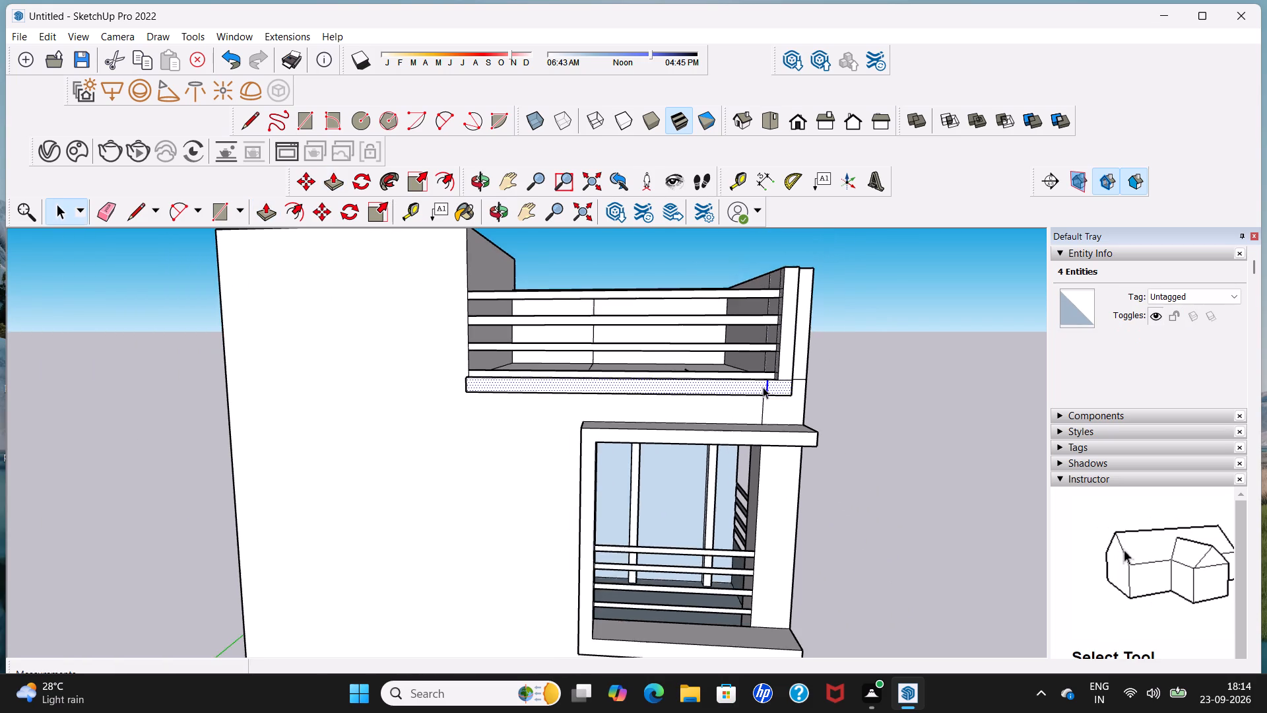
{"action": "scroll", "coordinate": [763, 387], "scroll_direction": "down", "scroll_amount": 1}
{"action": "scroll", "coordinate": [763, 387], "scroll_direction": "up", "scroll_amount": 6}
{"action": "middle_click_drag", "start_coordinate": [639, 394], "coordinate": [661, 393]}
{"action": "scroll", "coordinate": [655, 395], "scroll_direction": "down", "scroll_amount": 11}
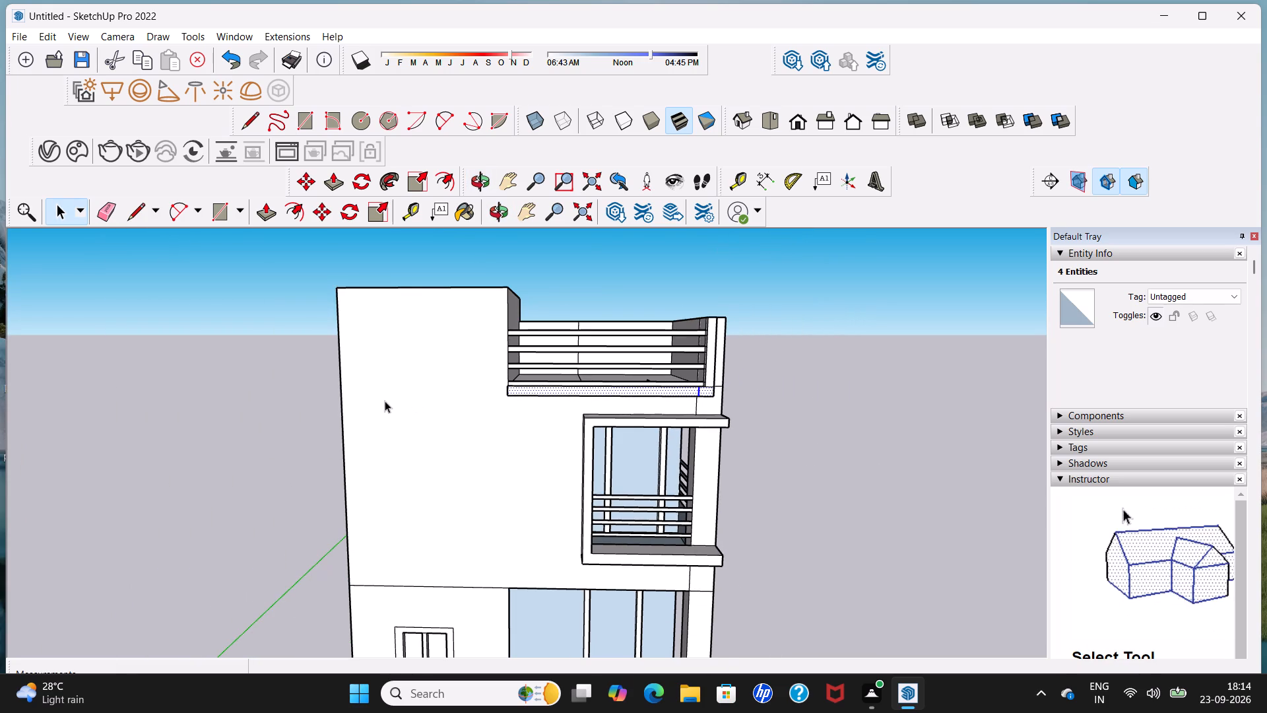
{"action": "scroll", "coordinate": [387, 399], "scroll_direction": "down", "scroll_amount": 3}
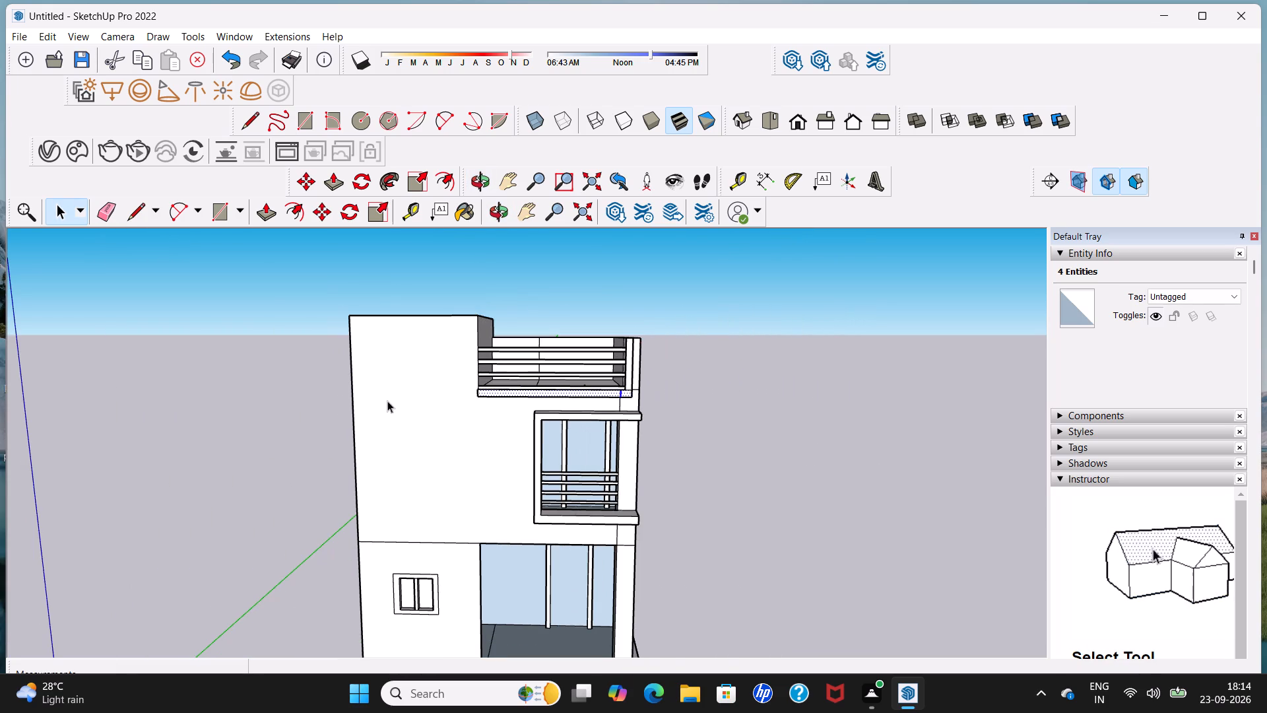
{"action": "middle_click_drag", "start_coordinate": [381, 432], "coordinate": [408, 360]}
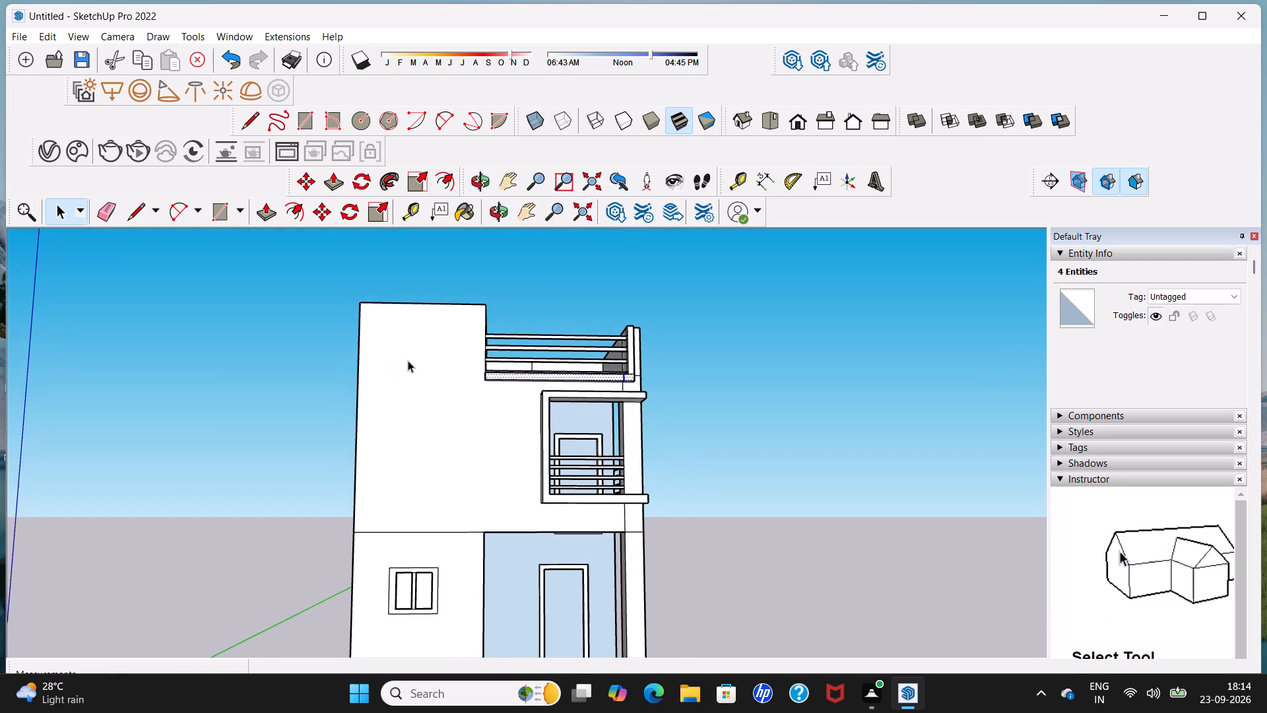
{"action": "scroll", "coordinate": [408, 361], "scroll_direction": "up", "scroll_amount": 2}
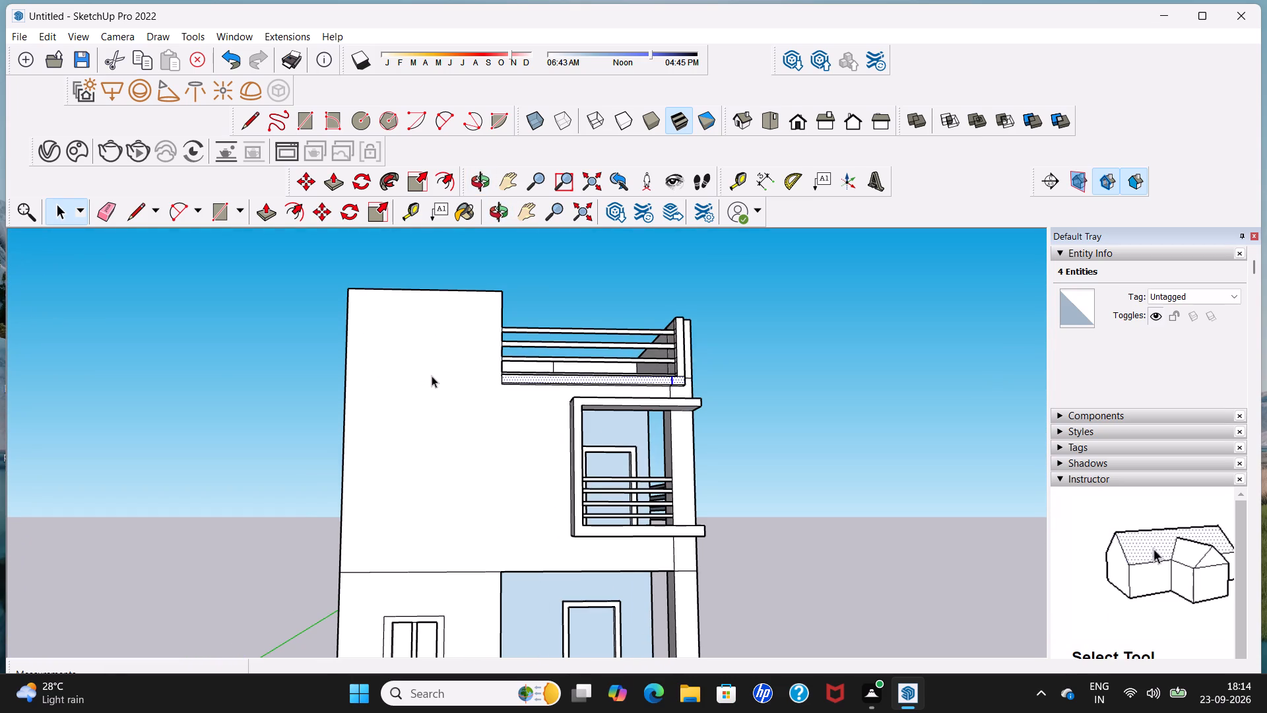
{"action": "scroll", "coordinate": [432, 376], "scroll_direction": "down", "scroll_amount": 3}
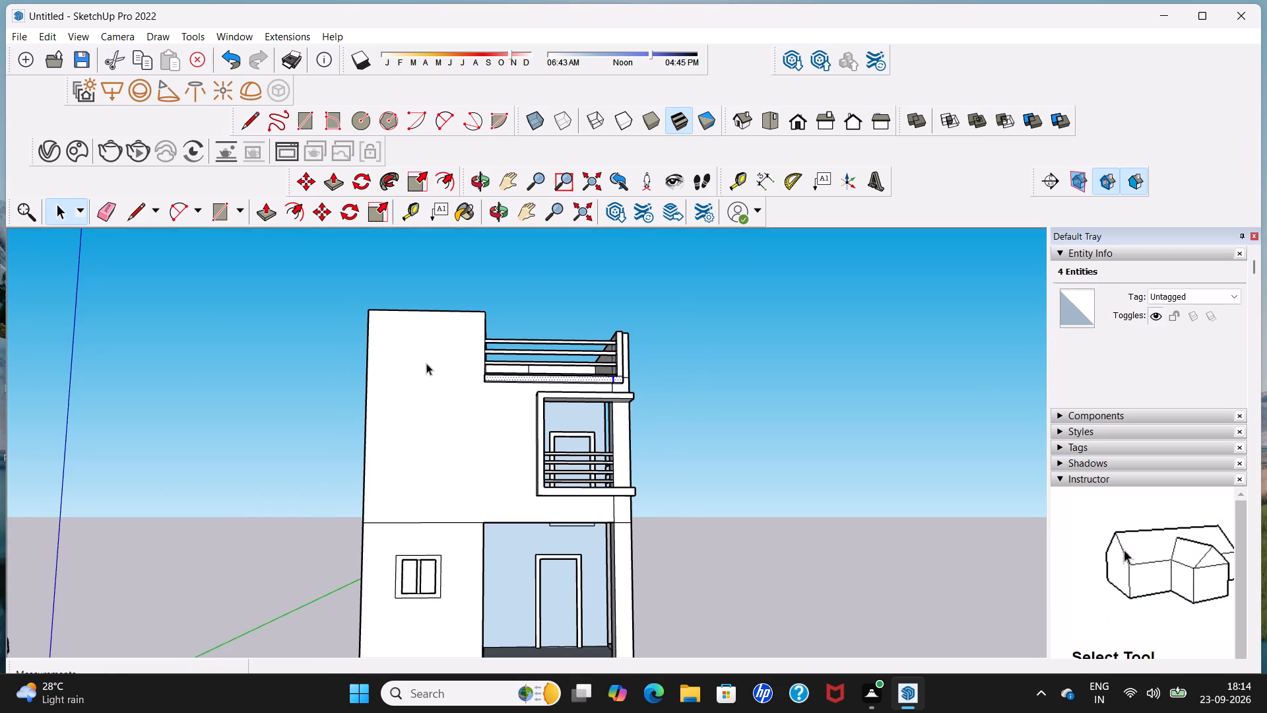
{"action": "middle_click_drag", "start_coordinate": [427, 363], "coordinate": [425, 417]}
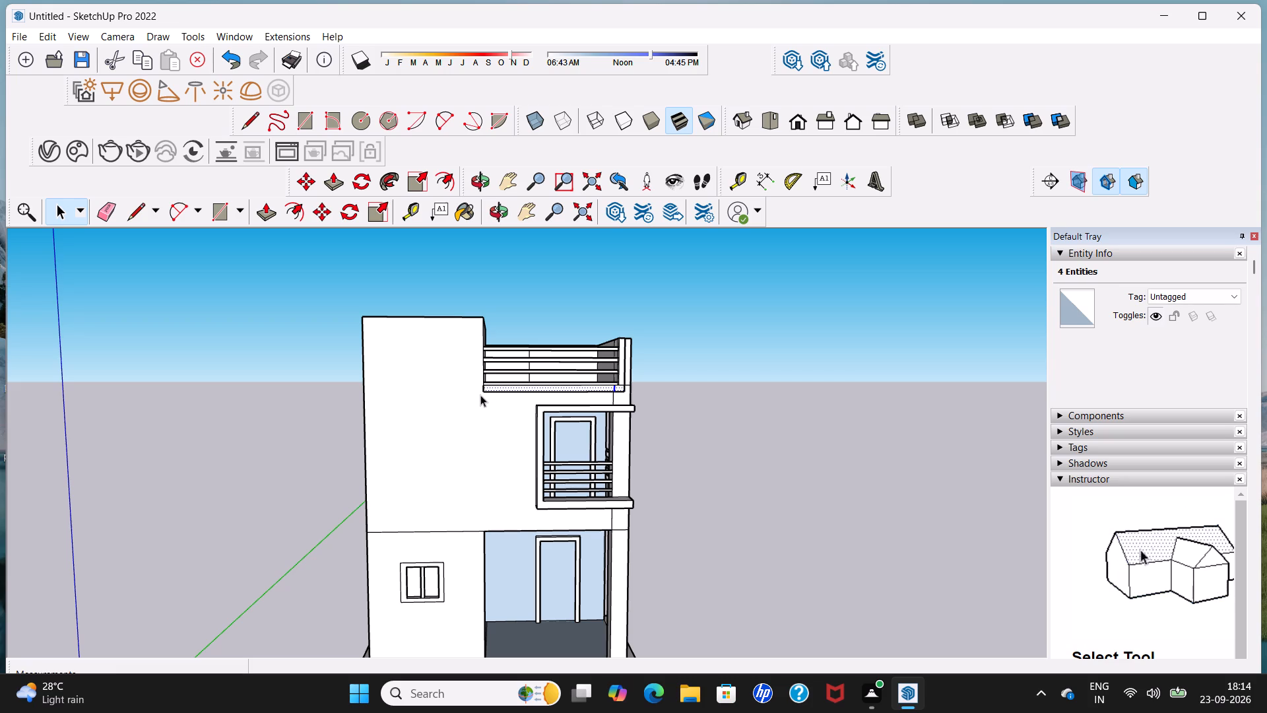
Draw a rectangle about 6' by 3' 11" on the raised roof block's front wall, its base level with the projecting band's underside.
{"action": "middle_click_drag", "start_coordinate": [480, 395], "coordinate": [546, 393]}
{"action": "scroll", "coordinate": [492, 402], "scroll_direction": "up", "scroll_amount": 6}
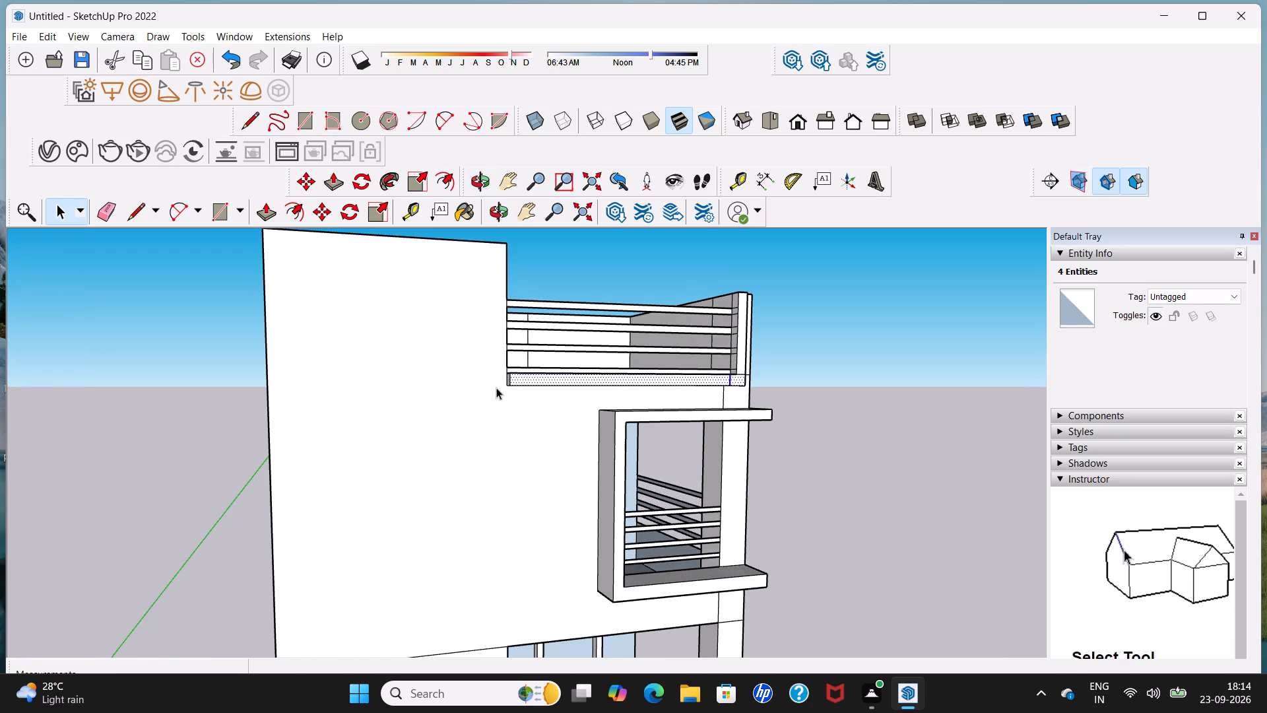
{"action": "middle_click_drag", "start_coordinate": [491, 388], "coordinate": [500, 386]}
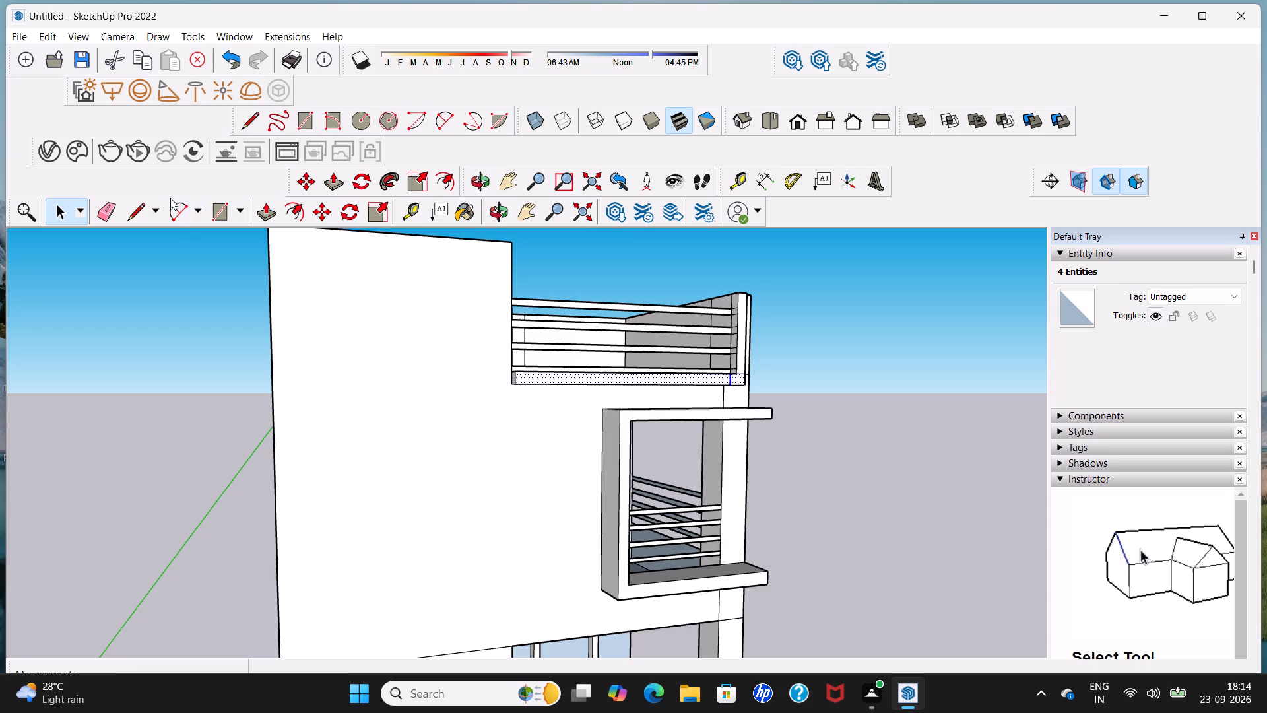
{"action": "left_click", "coordinate": [246, 127]}
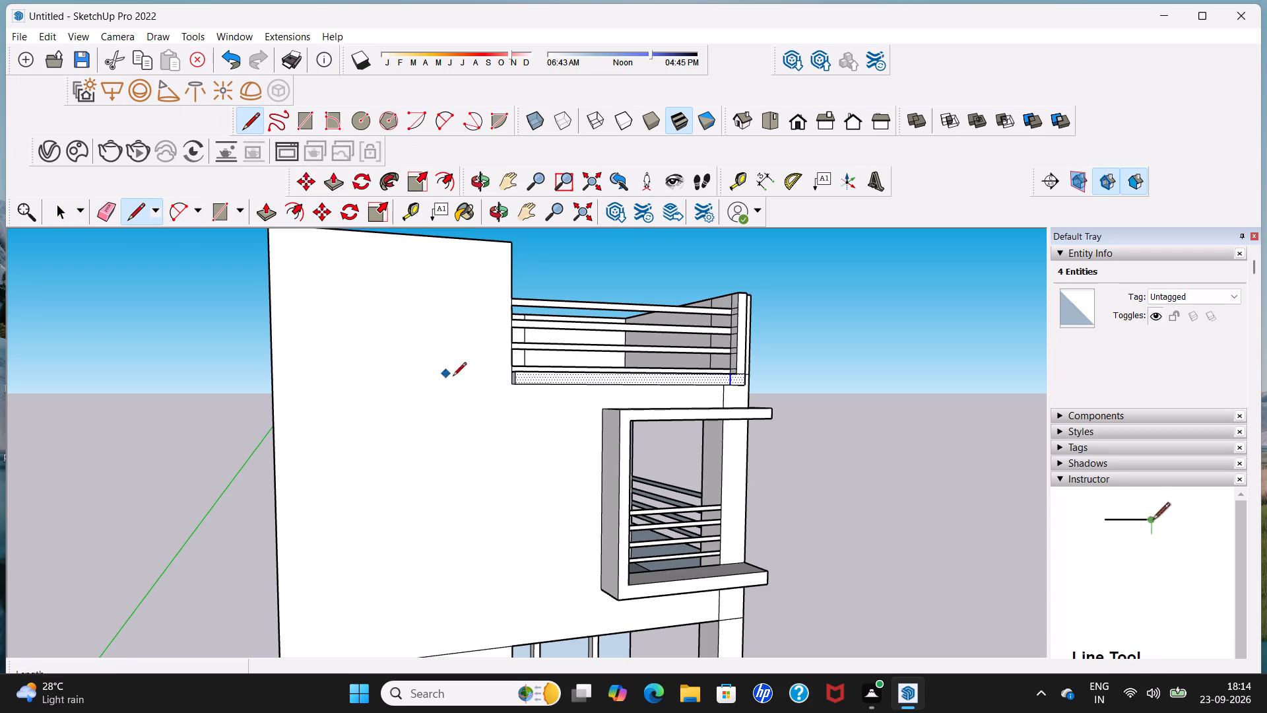
{"action": "scroll", "coordinate": [504, 381], "scroll_direction": "up", "scroll_amount": 5}
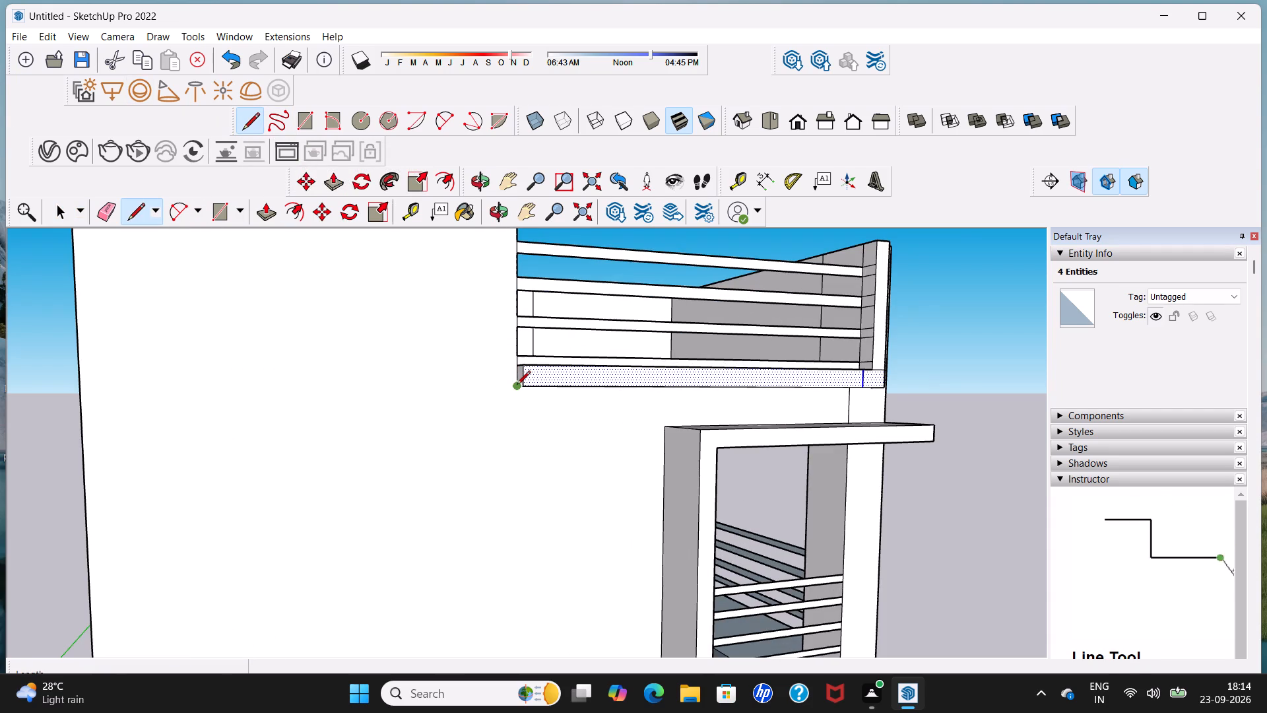
{"action": "scroll", "coordinate": [515, 386], "scroll_direction": "up", "scroll_amount": 6}
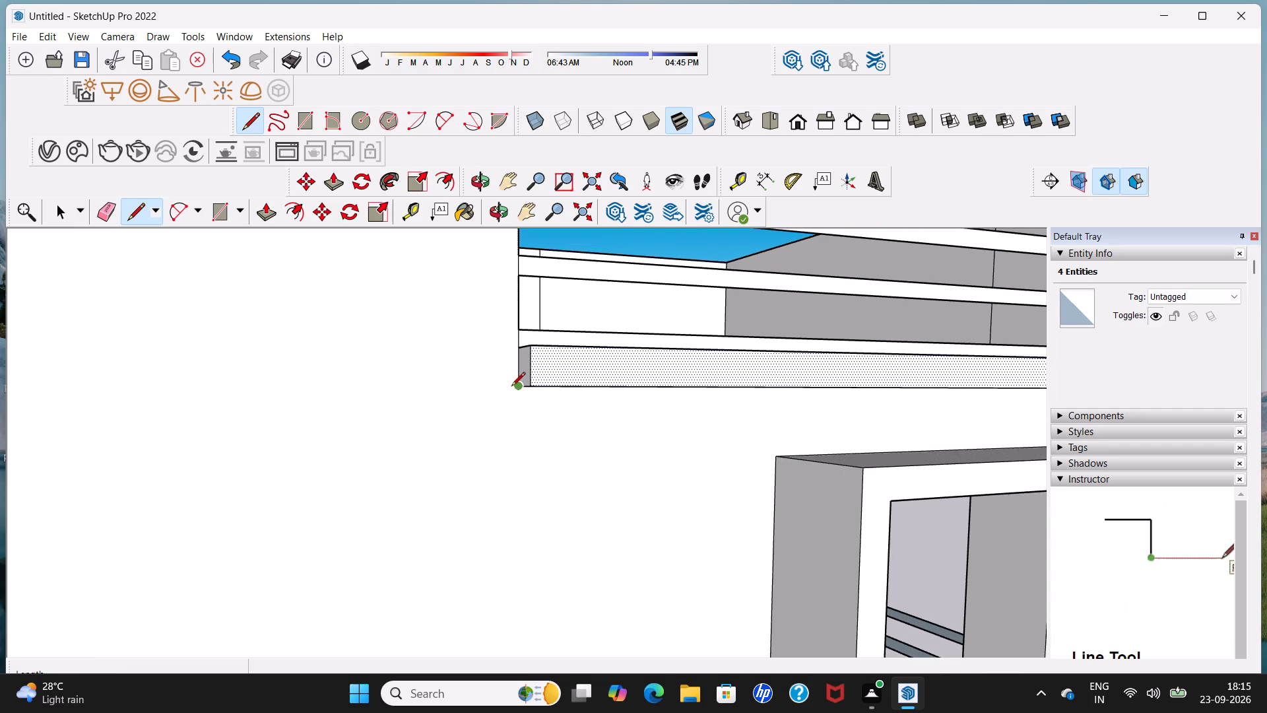
{"action": "left_click", "coordinate": [488, 391]}
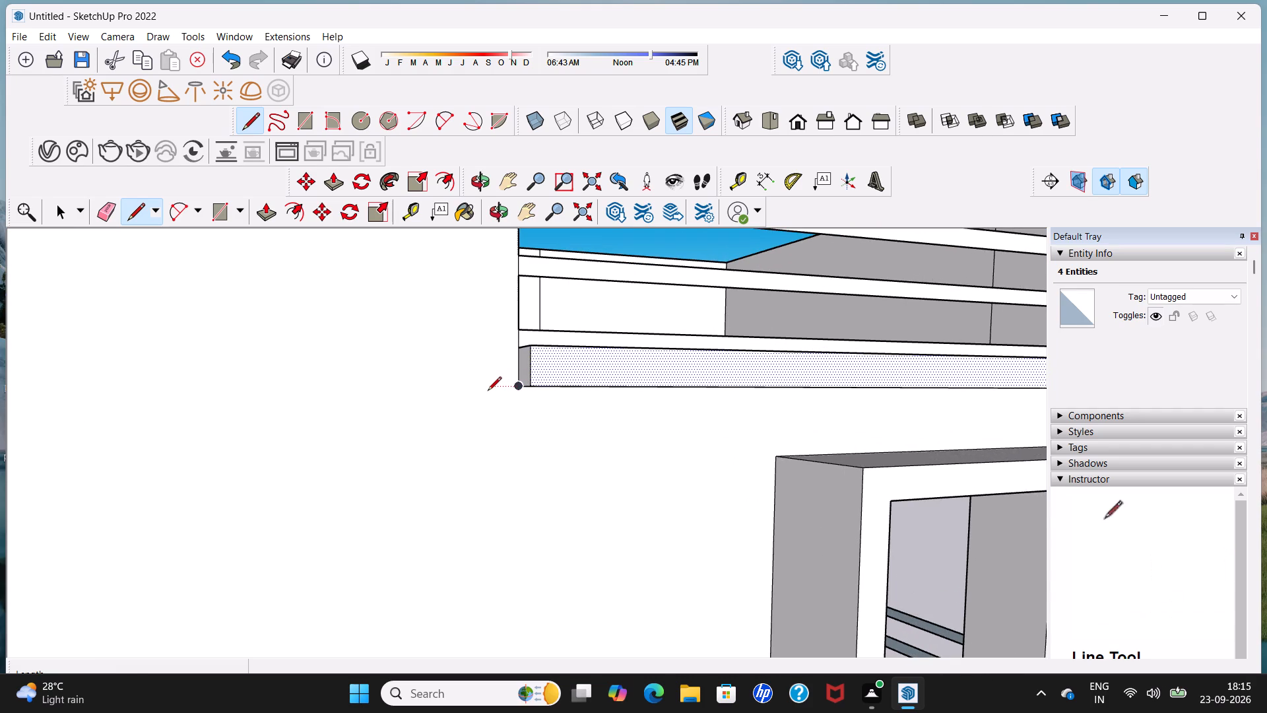
{"action": "scroll", "coordinate": [374, 388], "scroll_direction": "down", "scroll_amount": 10}
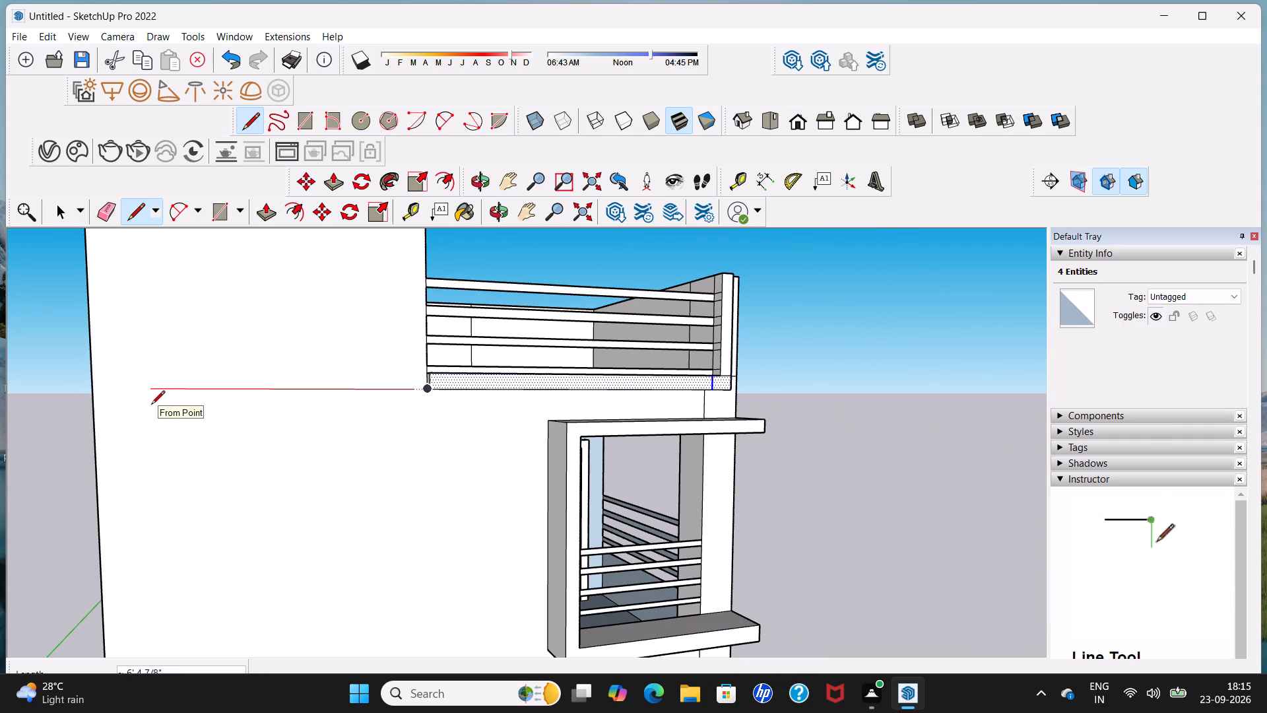
{"action": "left_click", "coordinate": [169, 405]}
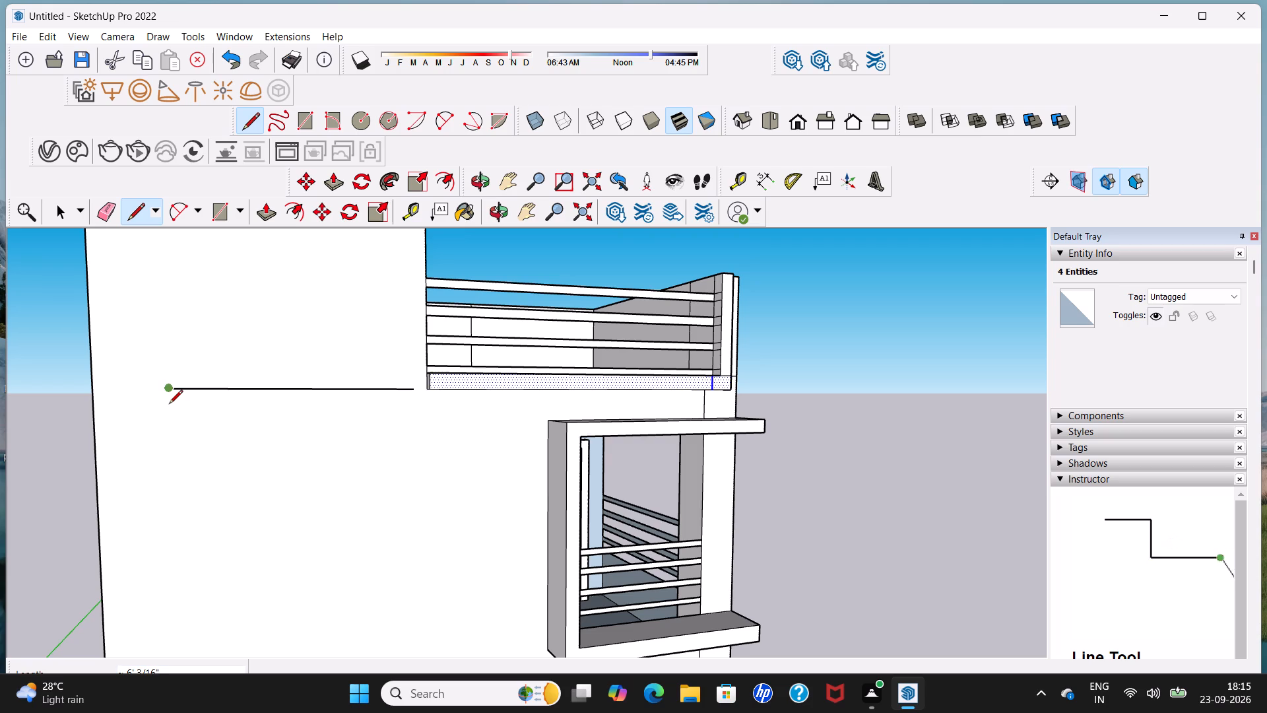
{"action": "scroll", "coordinate": [169, 405], "scroll_direction": "down", "scroll_amount": 4}
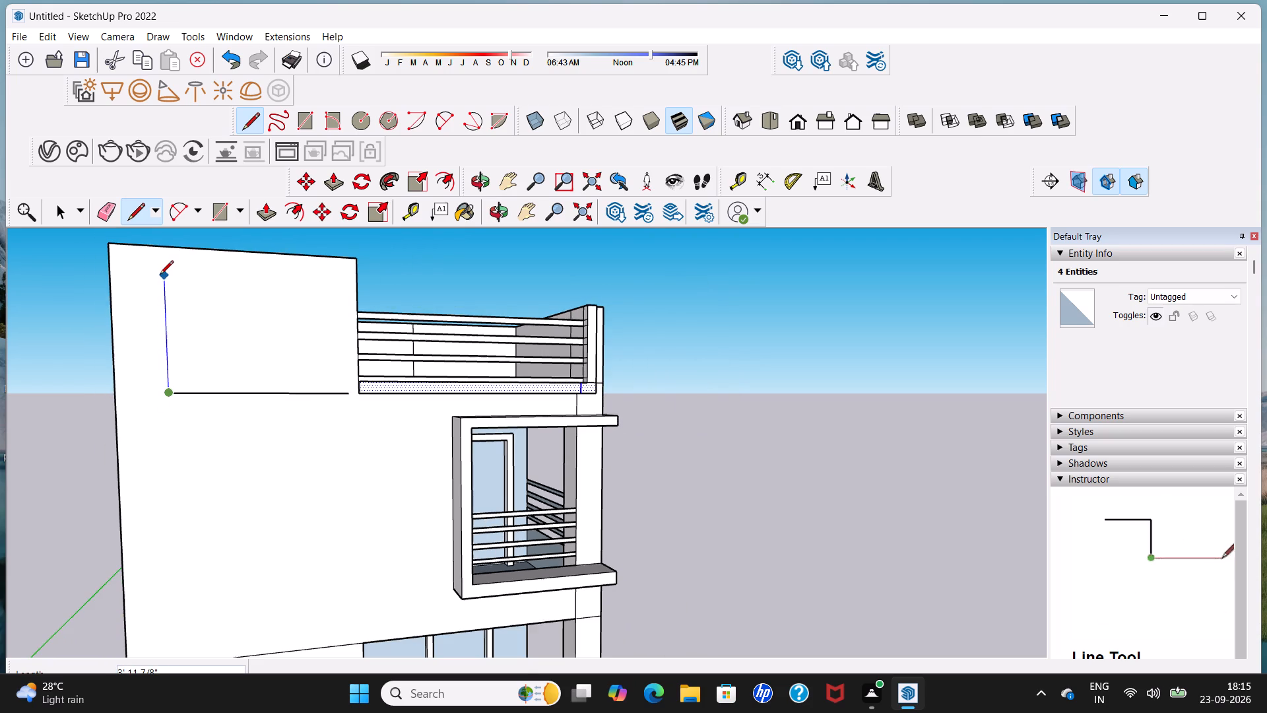
{"action": "left_click", "coordinate": [160, 277]}
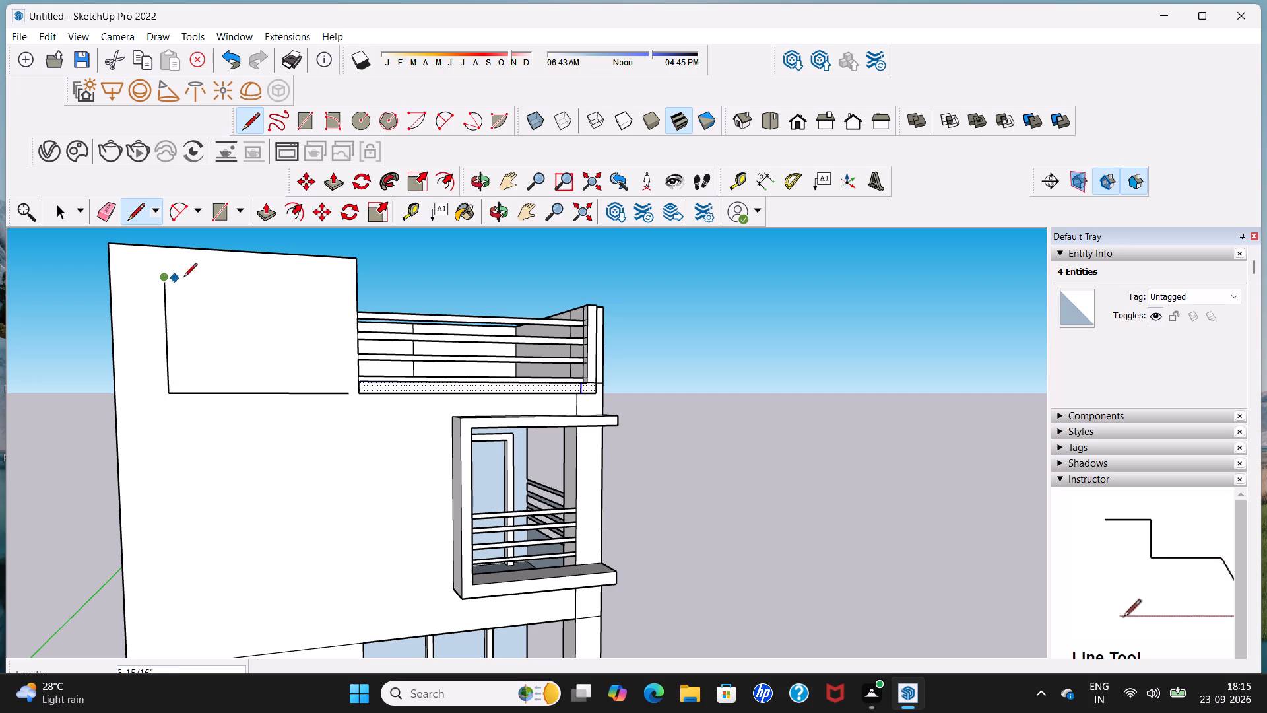
{"action": "left_click", "coordinate": [345, 287]}
{"action": "left_click", "coordinate": [344, 390]}
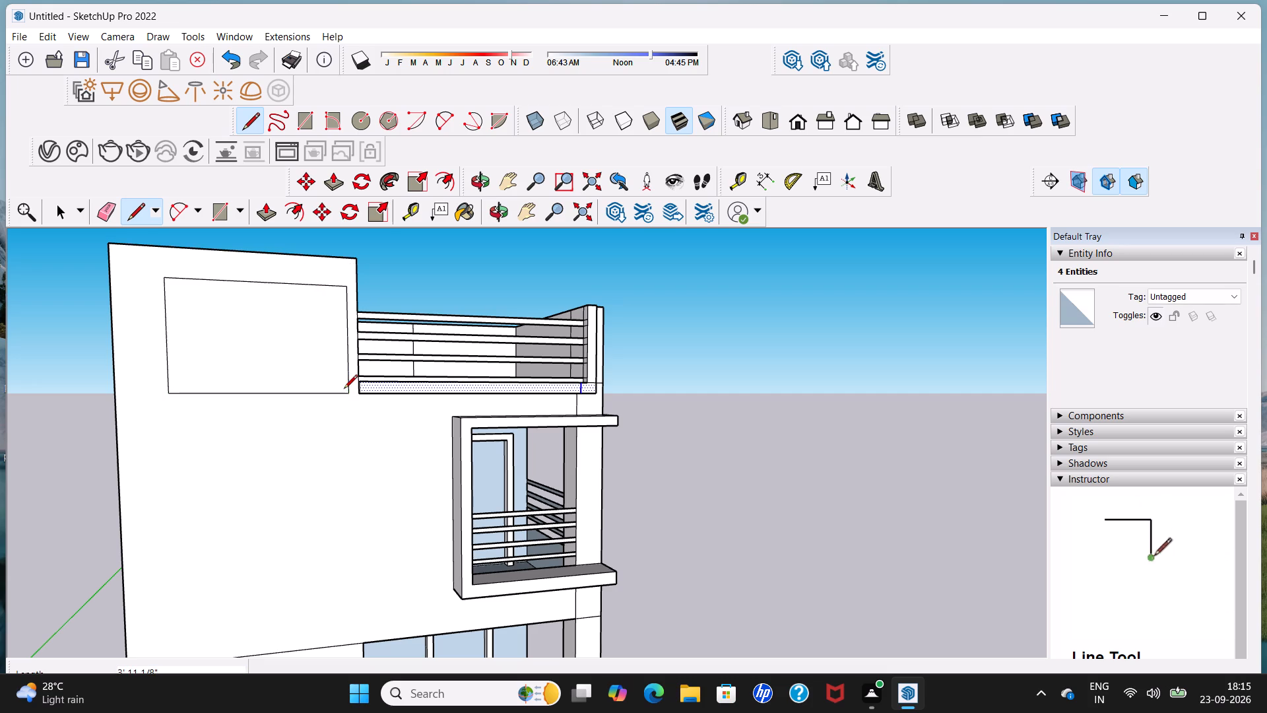
{"action": "left_click", "coordinate": [355, 395]}
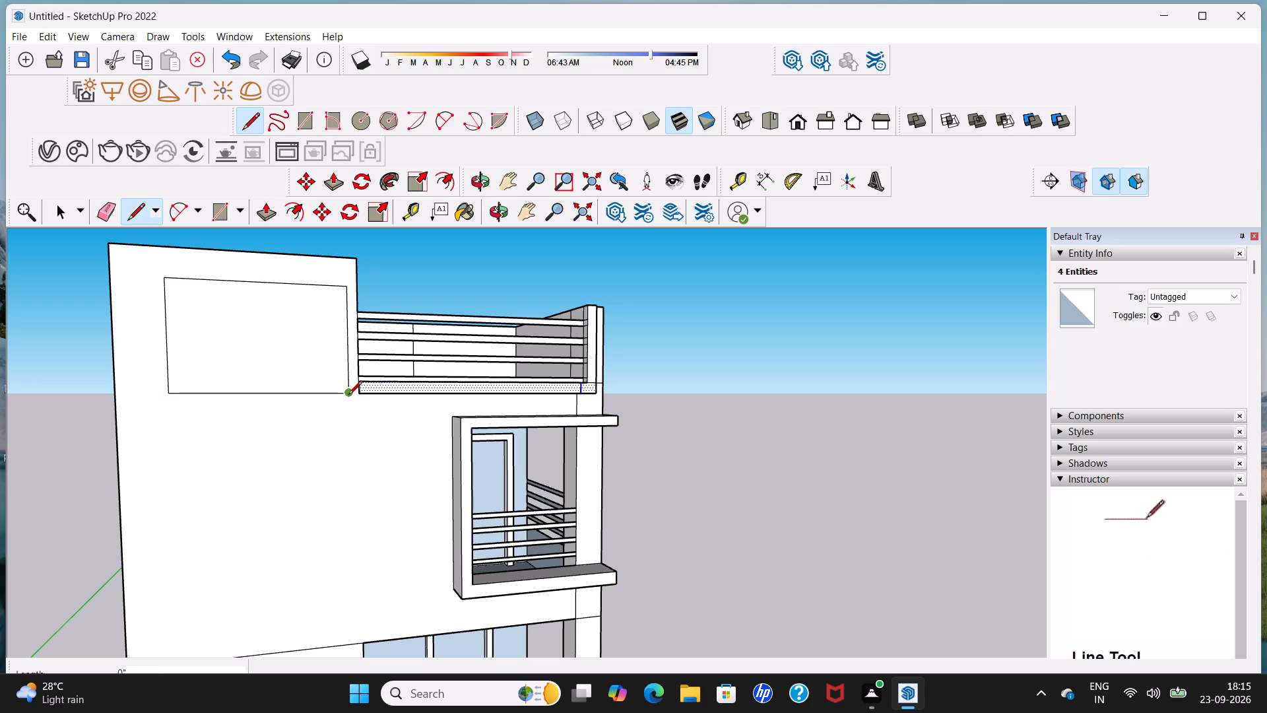
{"action": "key", "text": "space"}
Delete the rectangle's face to cut an opening in the raised roof block's front wall.
{"action": "middle_click_drag", "start_coordinate": [339, 392], "coordinate": [302, 393]}
{"action": "scroll", "coordinate": [302, 391], "scroll_direction": "up", "scroll_amount": 5}
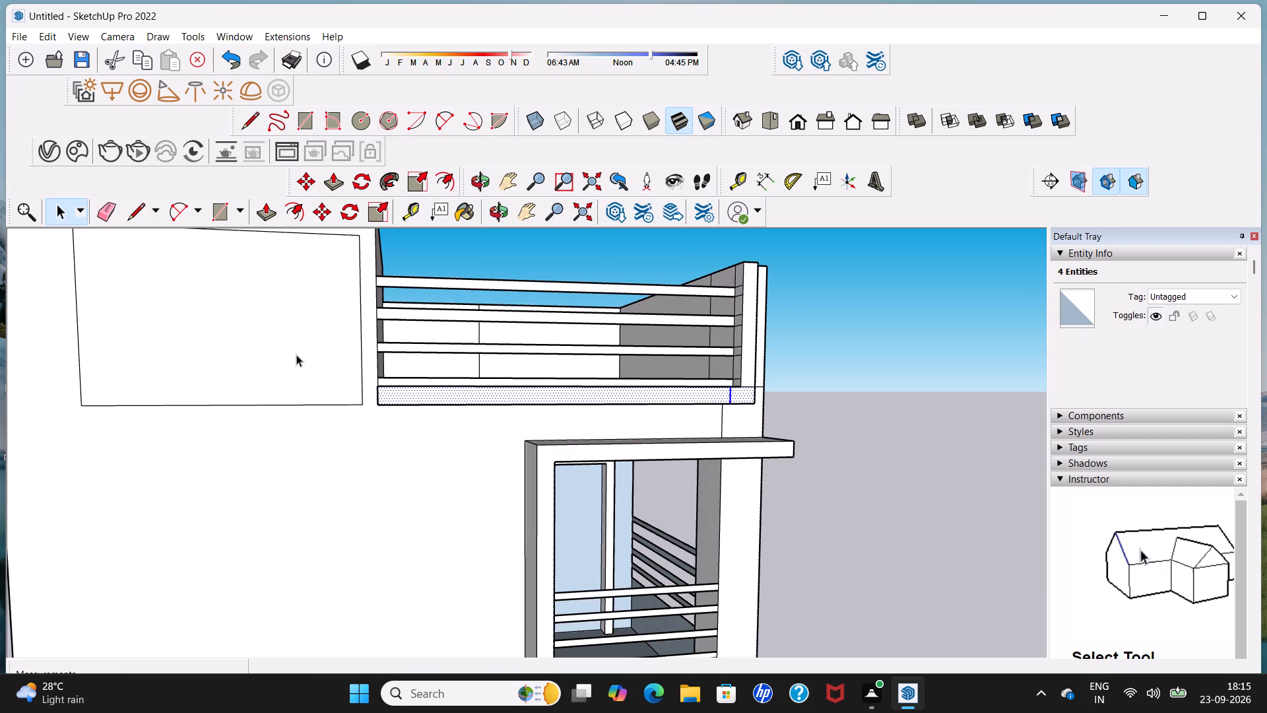
{"action": "left_click", "coordinate": [296, 355]}
{"action": "key", "text": "Delete"}
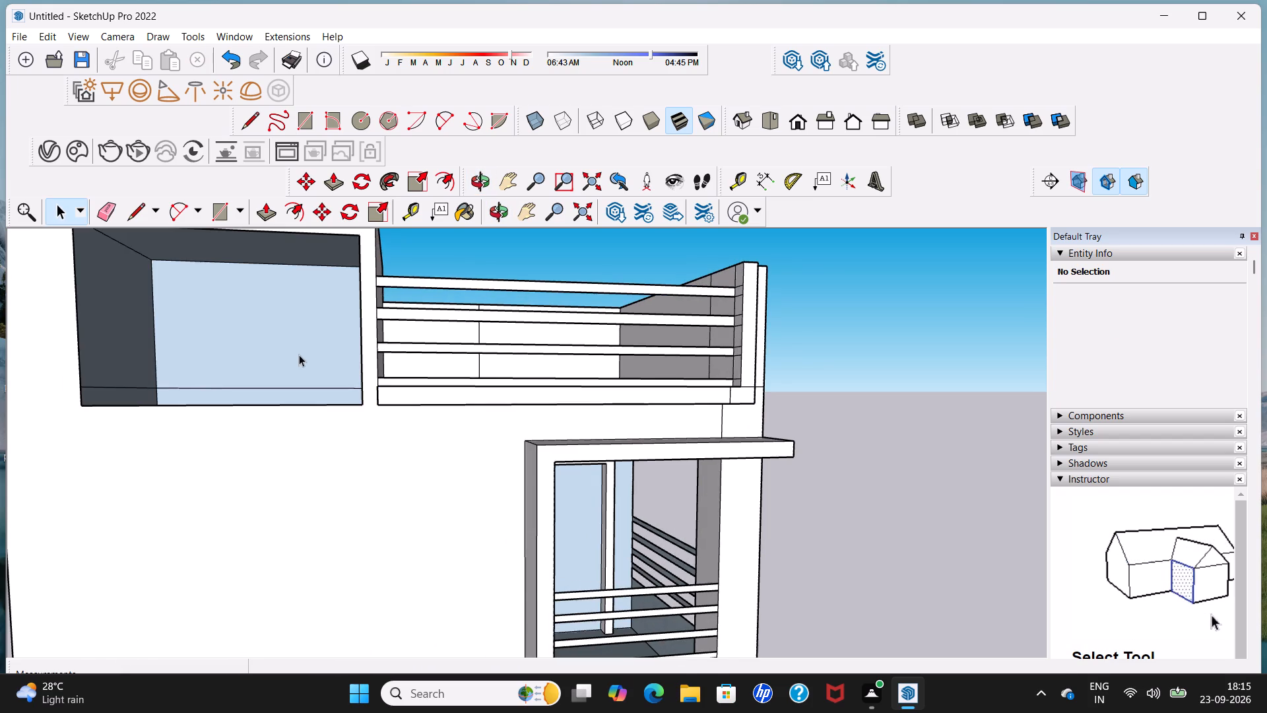
Draw two 10' horizontal lines across the side wall, one just below the roof-level edge and one just above the first-floor edge.
{"action": "scroll", "coordinate": [299, 355], "scroll_direction": "down", "scroll_amount": 5}
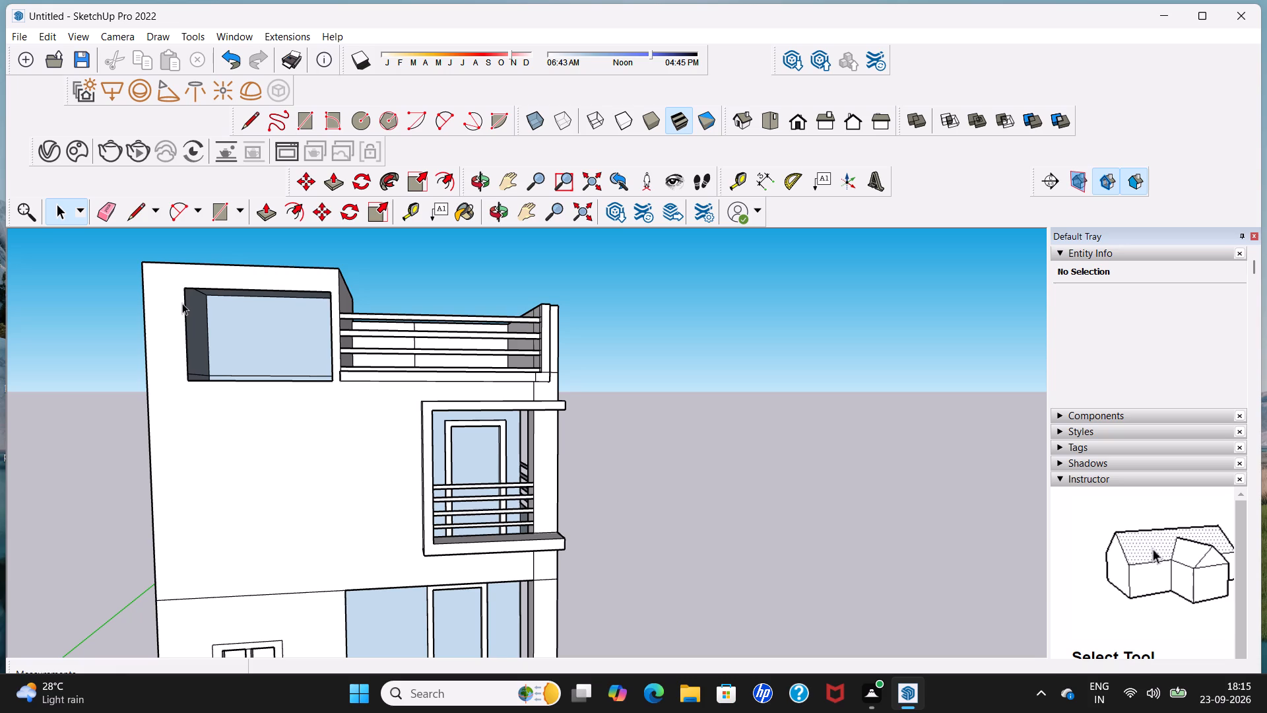
{"action": "middle_click_drag", "start_coordinate": [143, 322], "coordinate": [306, 360]}
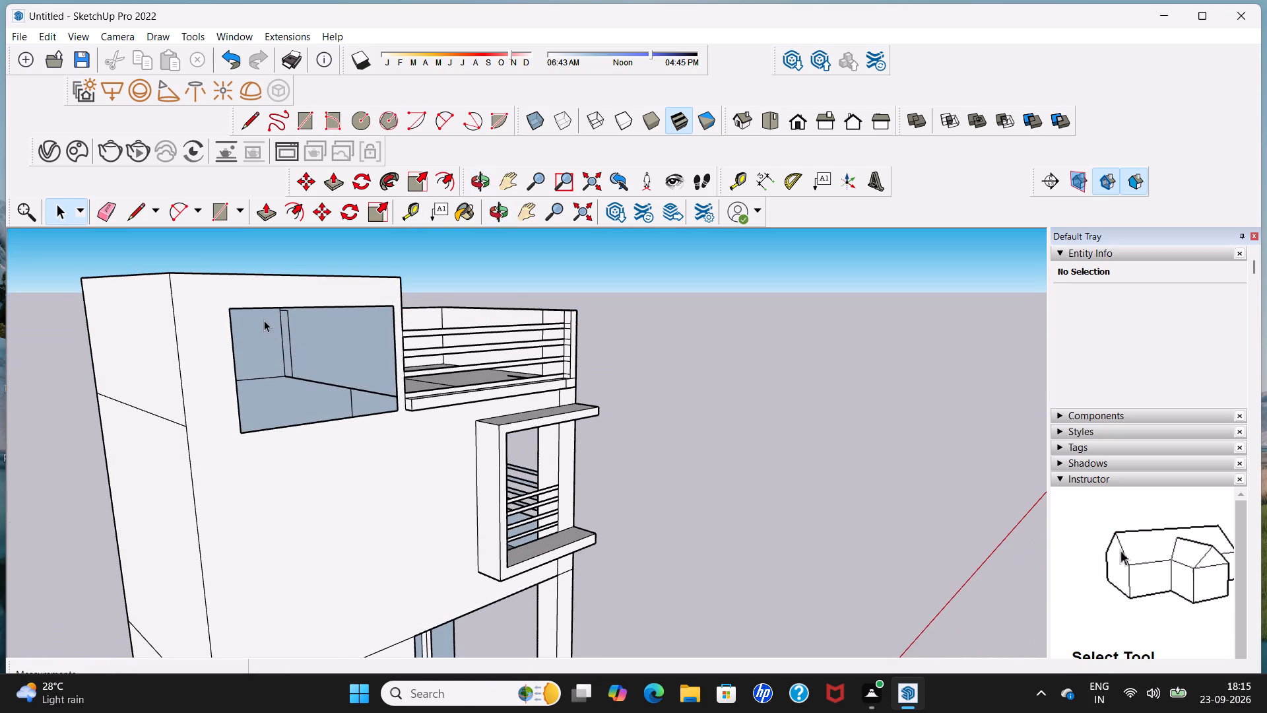
{"action": "scroll", "coordinate": [264, 320], "scroll_direction": "down", "scroll_amount": 5}
{"action": "middle_click_drag", "start_coordinate": [178, 454], "coordinate": [211, 450]}
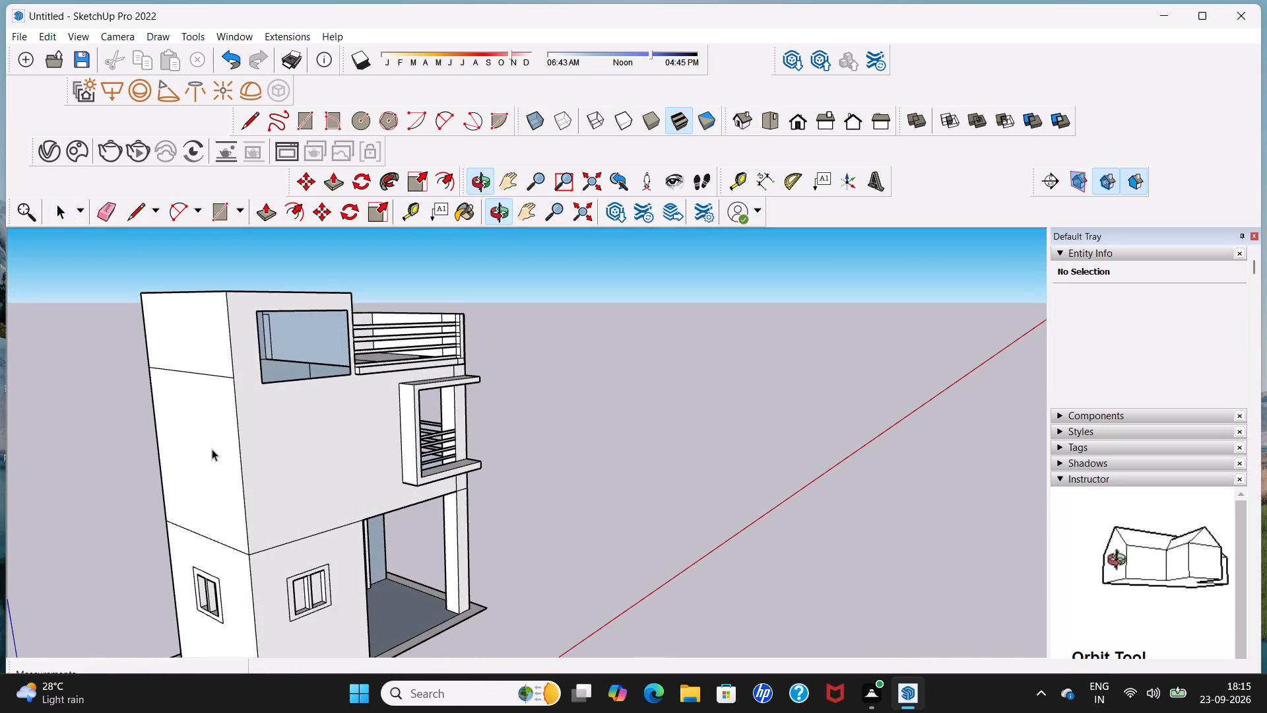
{"action": "scroll", "coordinate": [162, 390], "scroll_direction": "up", "scroll_amount": 3}
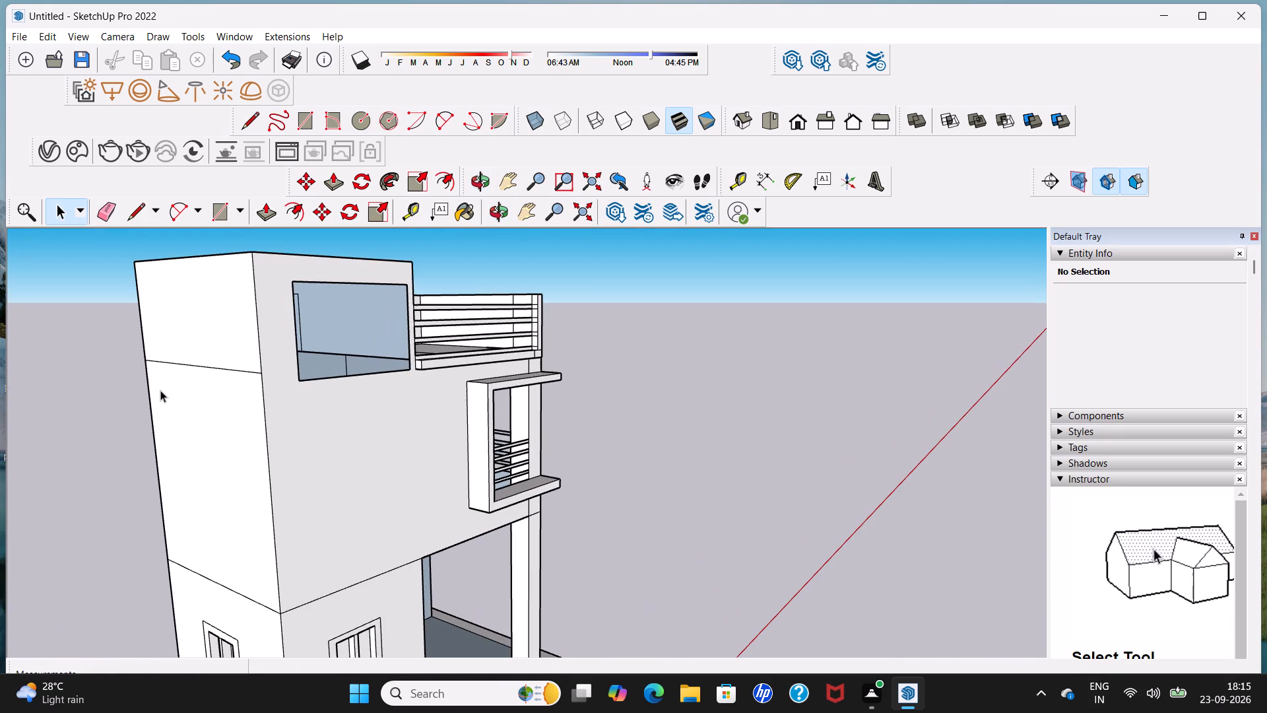
{"action": "left_click", "coordinate": [147, 370]}
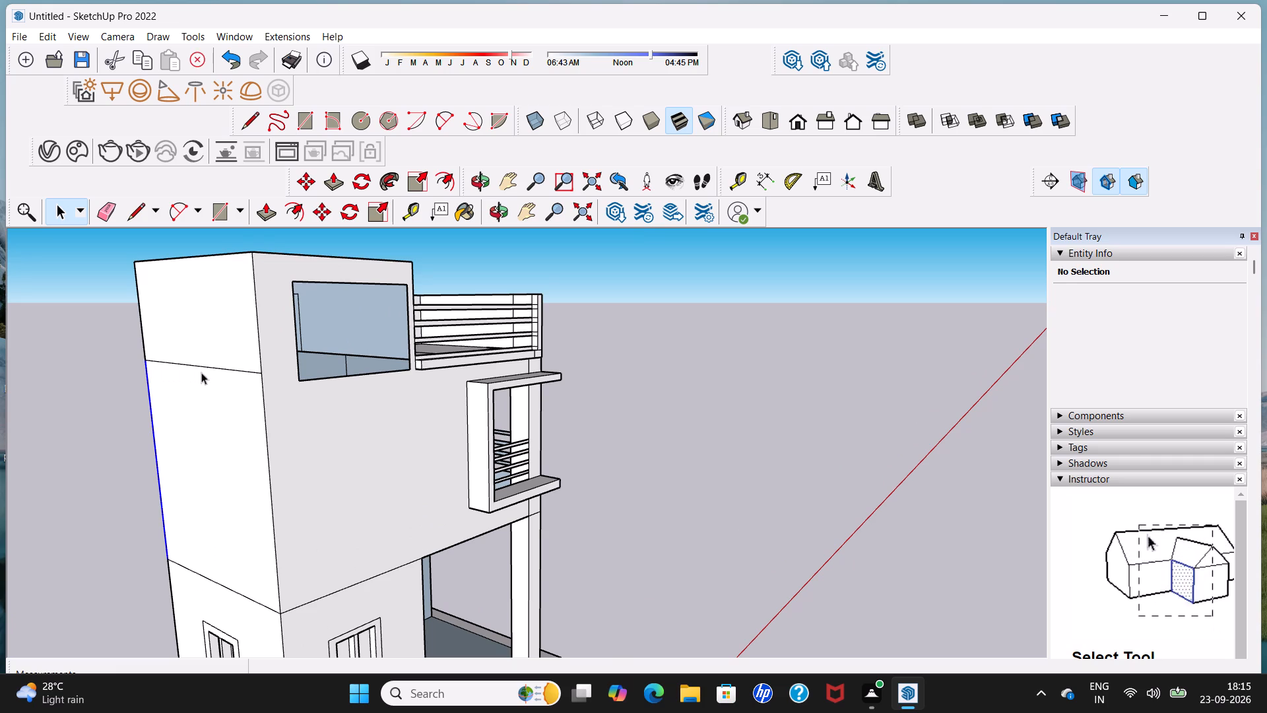
{"action": "key", "text": "space"}
{"action": "left_click", "coordinate": [77, 279]}
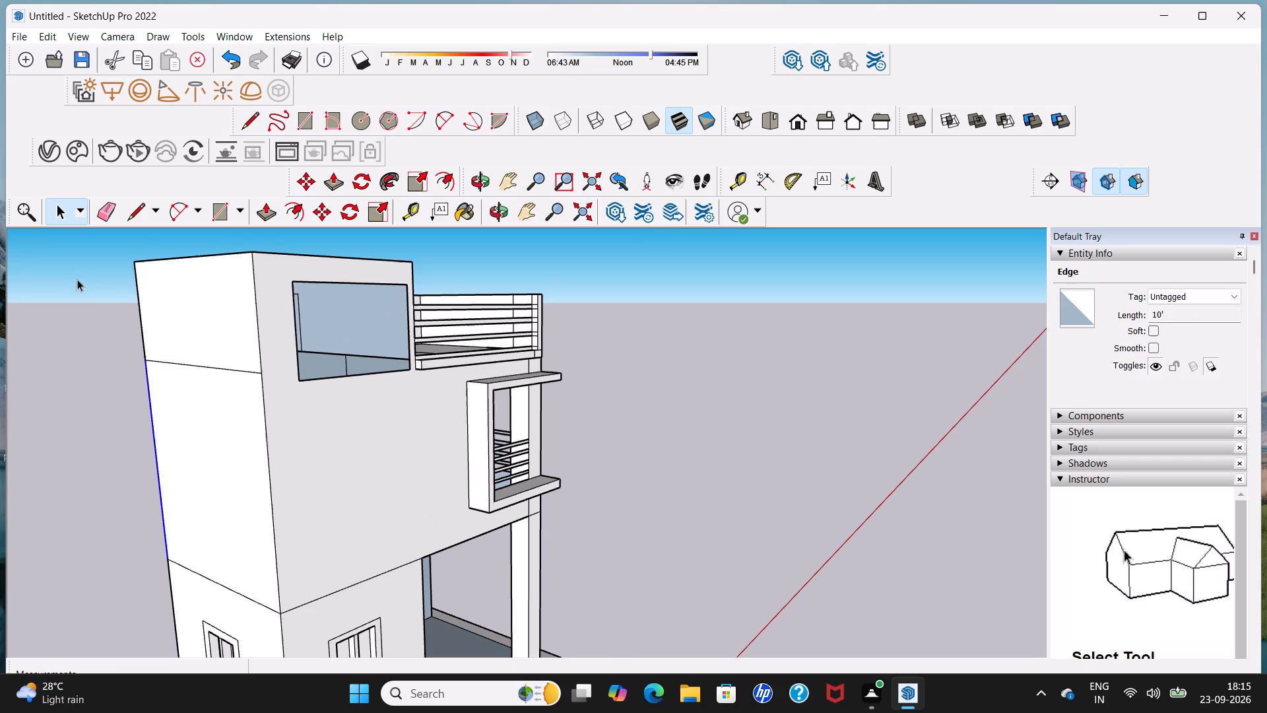
{"action": "left_click", "coordinate": [140, 217]}
{"action": "left_click", "coordinate": [149, 376]}
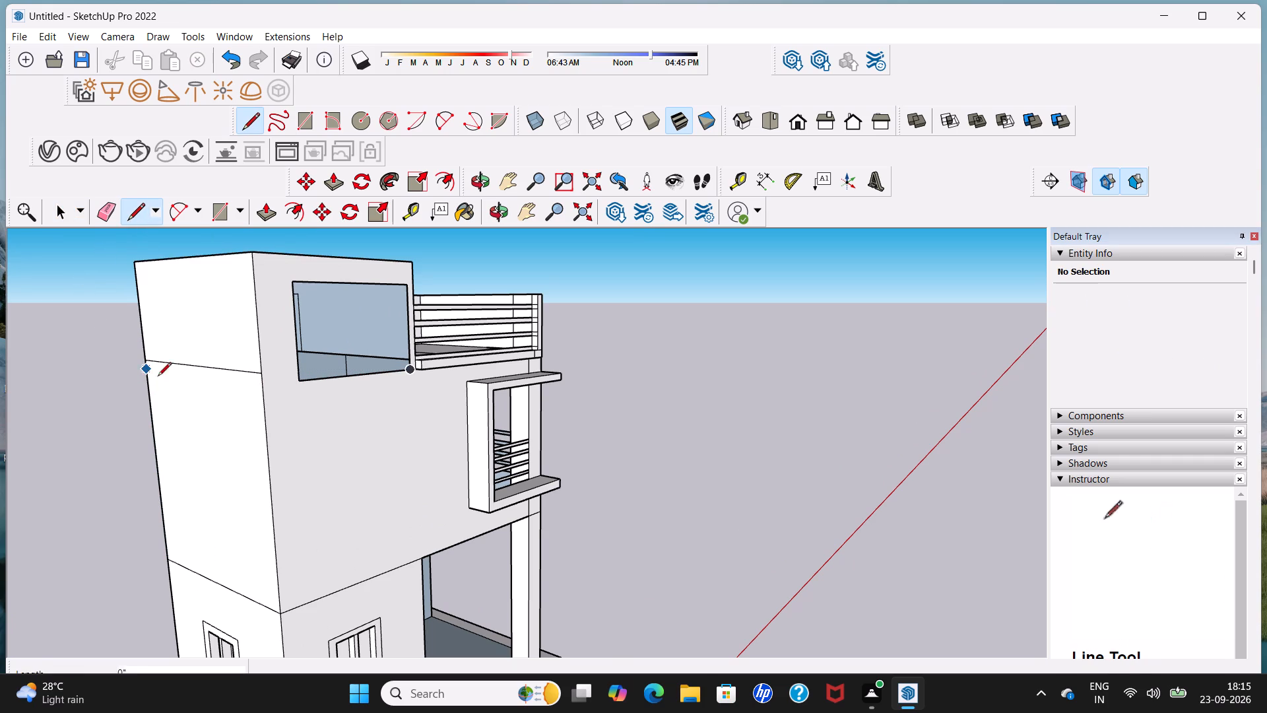
{"action": "left_click", "coordinate": [260, 391]}
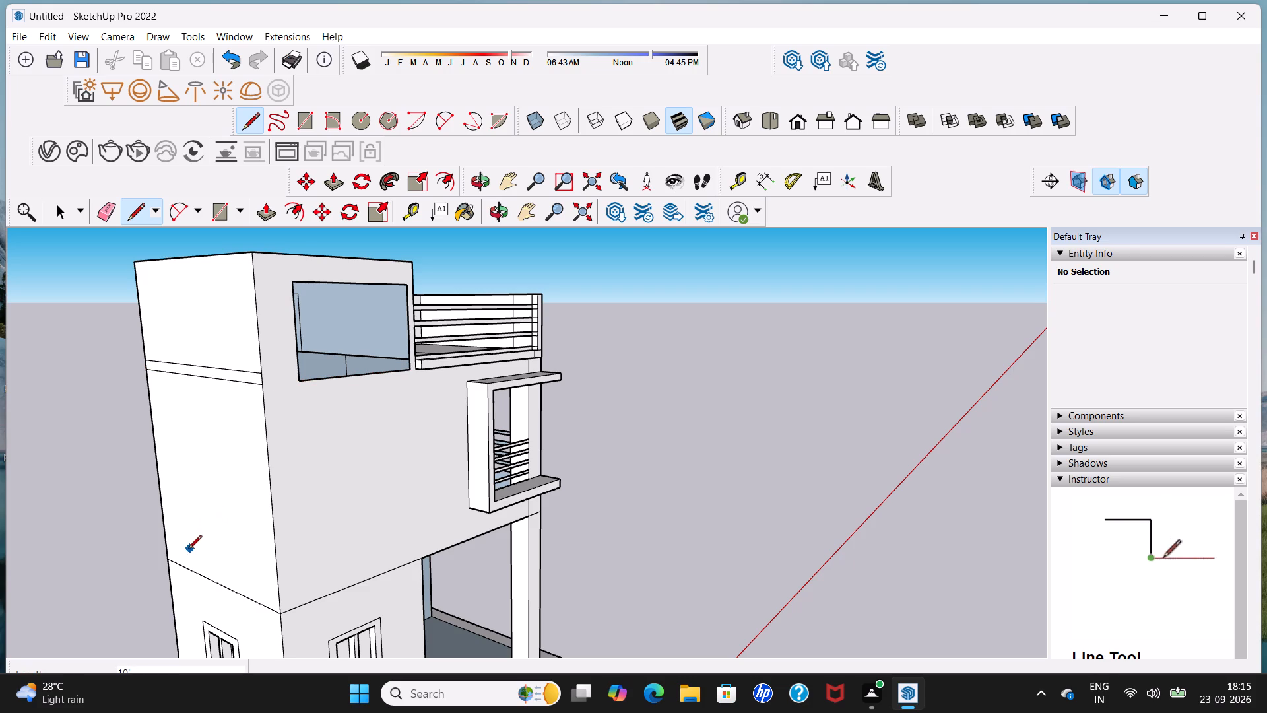
{"action": "middle_click_drag", "start_coordinate": [186, 551], "coordinate": [209, 543]}
{"action": "scroll", "coordinate": [208, 543], "scroll_direction": "up", "scroll_amount": 3}
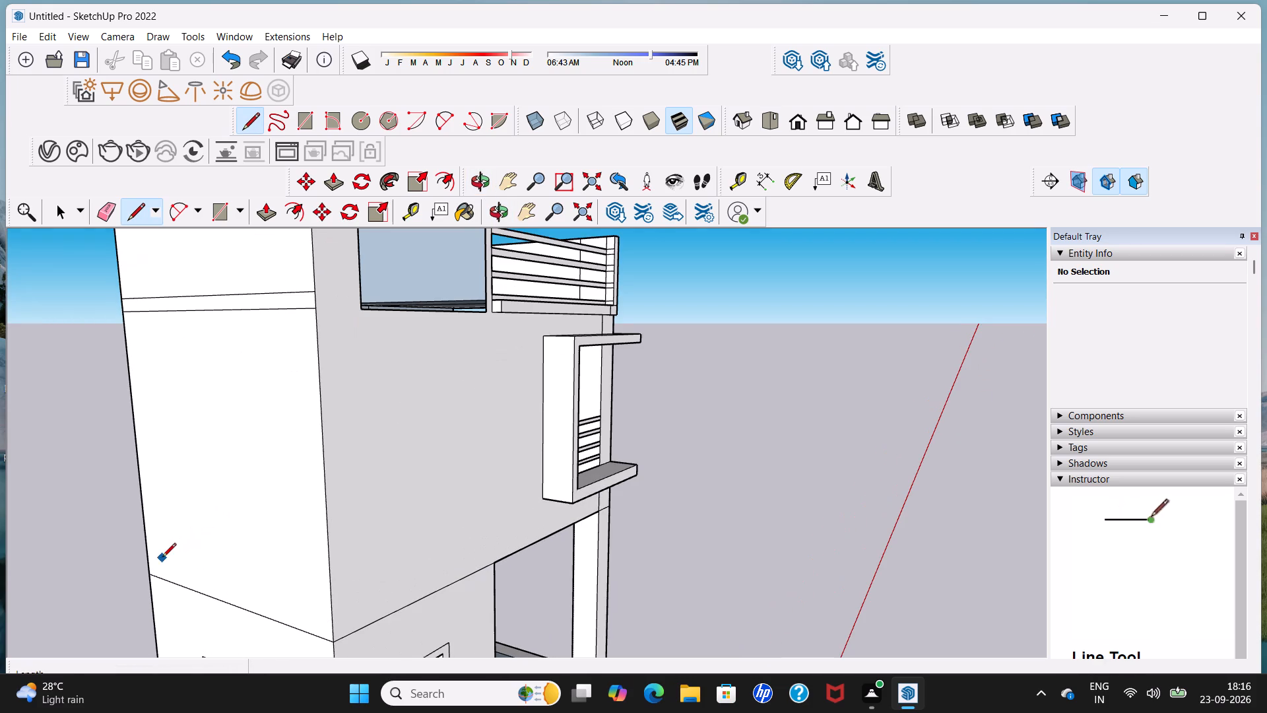
{"action": "left_click", "coordinate": [150, 559]}
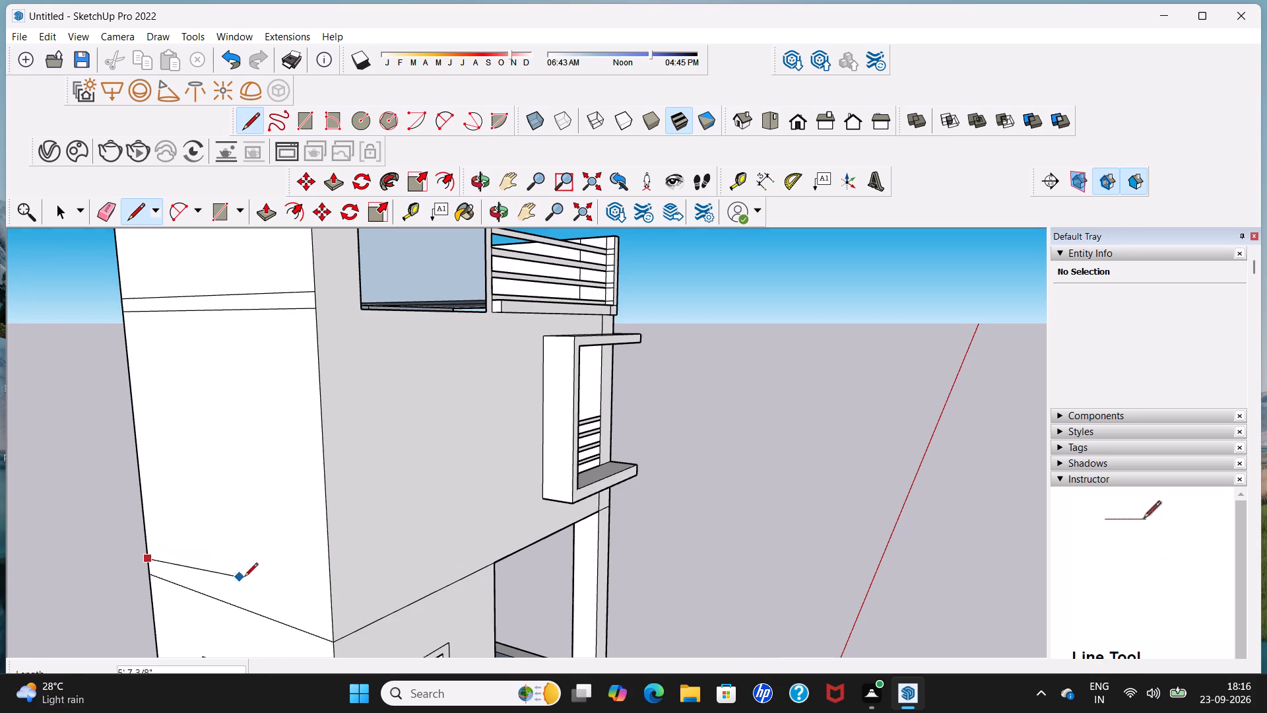
{"action": "left_click", "coordinate": [332, 617]}
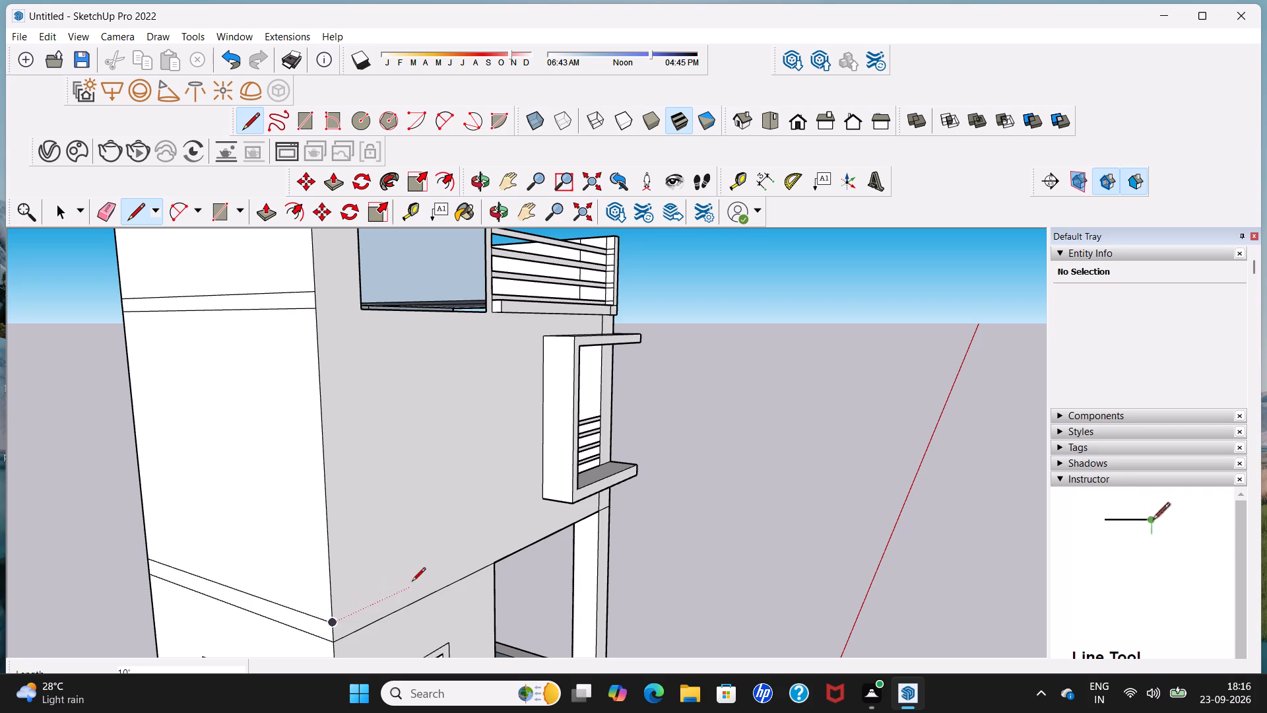
Draw a stepped outline on the front wall from the side line's corner: about 4' 7" along, 3' up, 2' 8" across, 3' 7" down to the floor edge.
{"action": "middle_click_drag", "start_coordinate": [412, 580], "coordinate": [240, 560]}
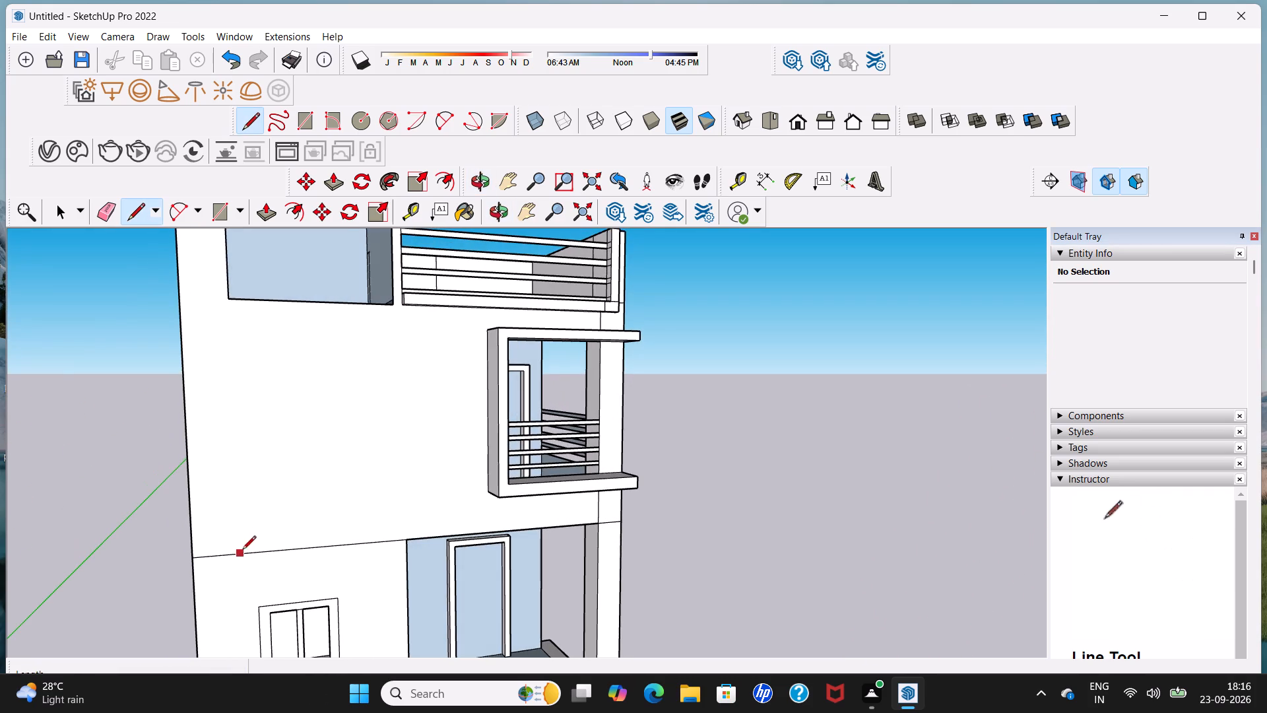
{"action": "left_click", "coordinate": [320, 531]}
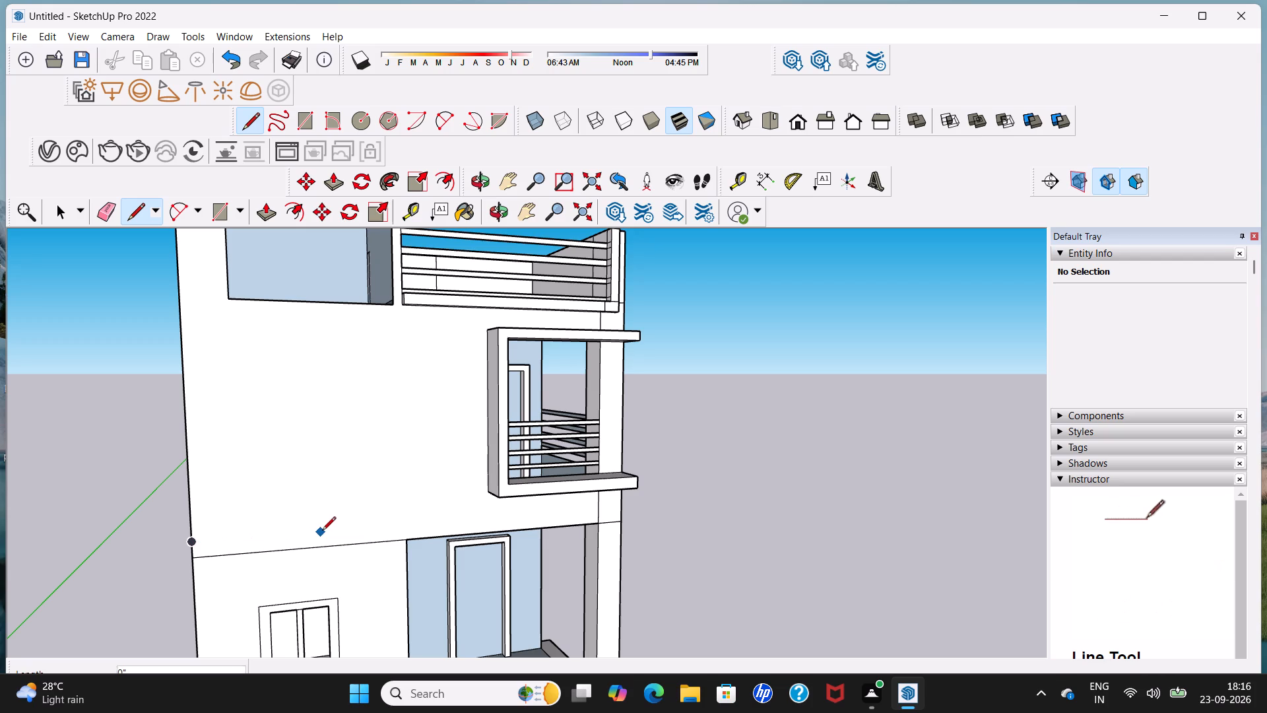
{"action": "left_click", "coordinate": [323, 530]}
{"action": "left_click", "coordinate": [194, 536]}
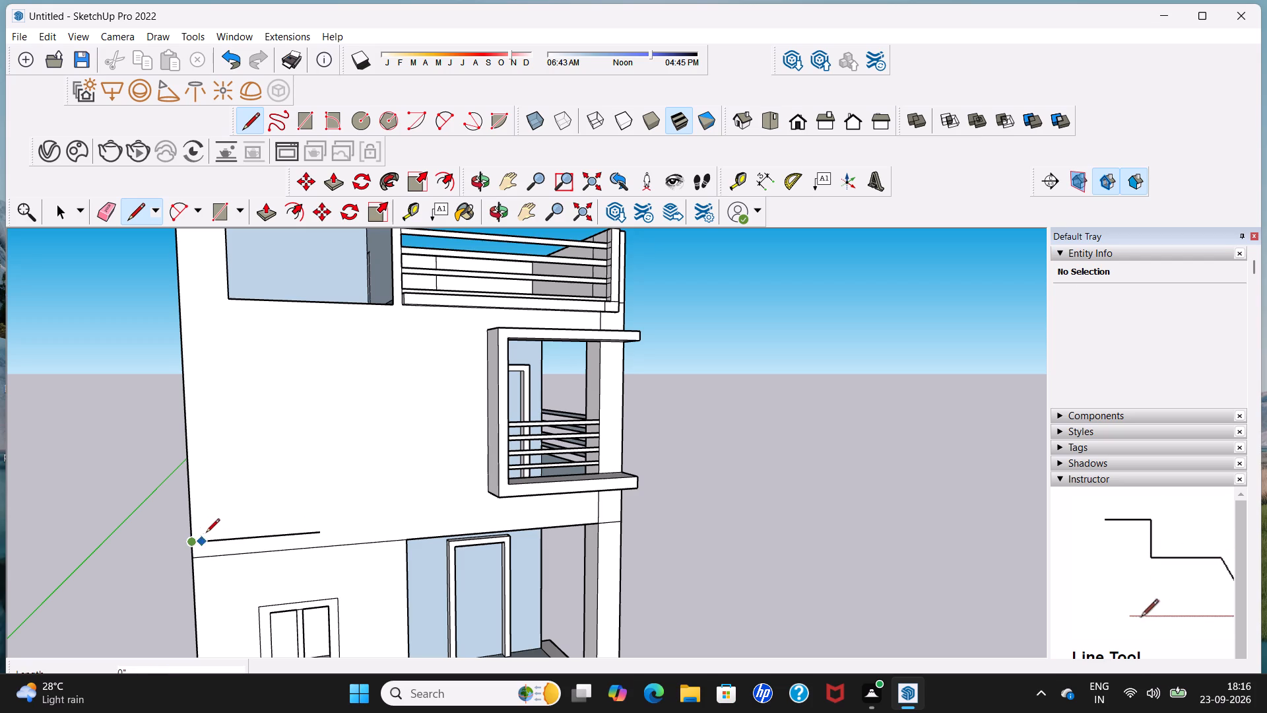
{"action": "left_click", "coordinate": [316, 534]}
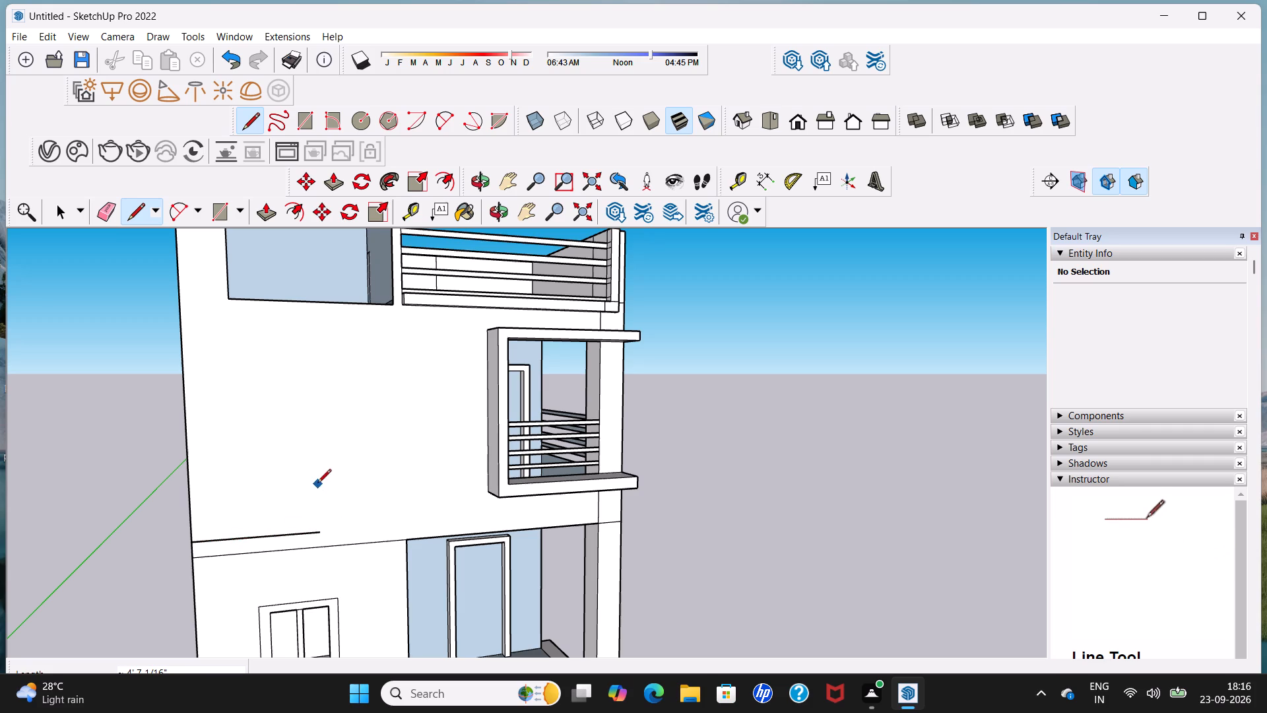
{"action": "left_click", "coordinate": [322, 526]}
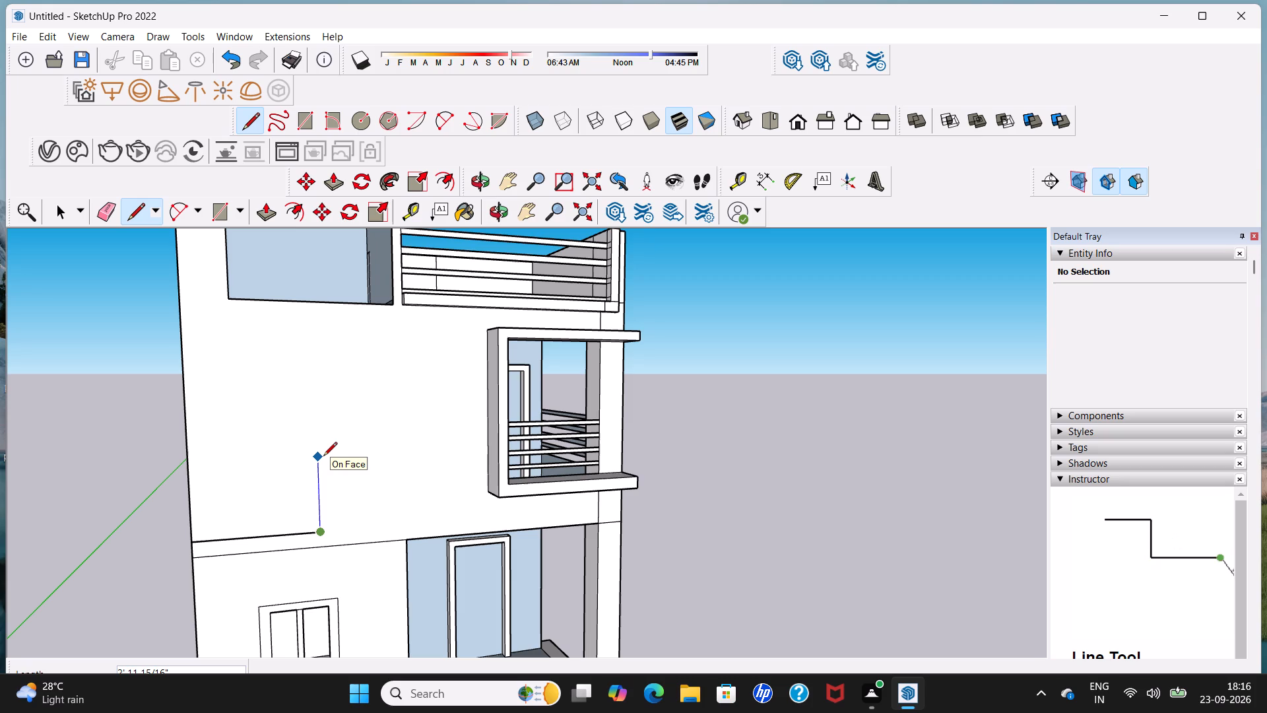
{"action": "left_click", "coordinate": [323, 457]}
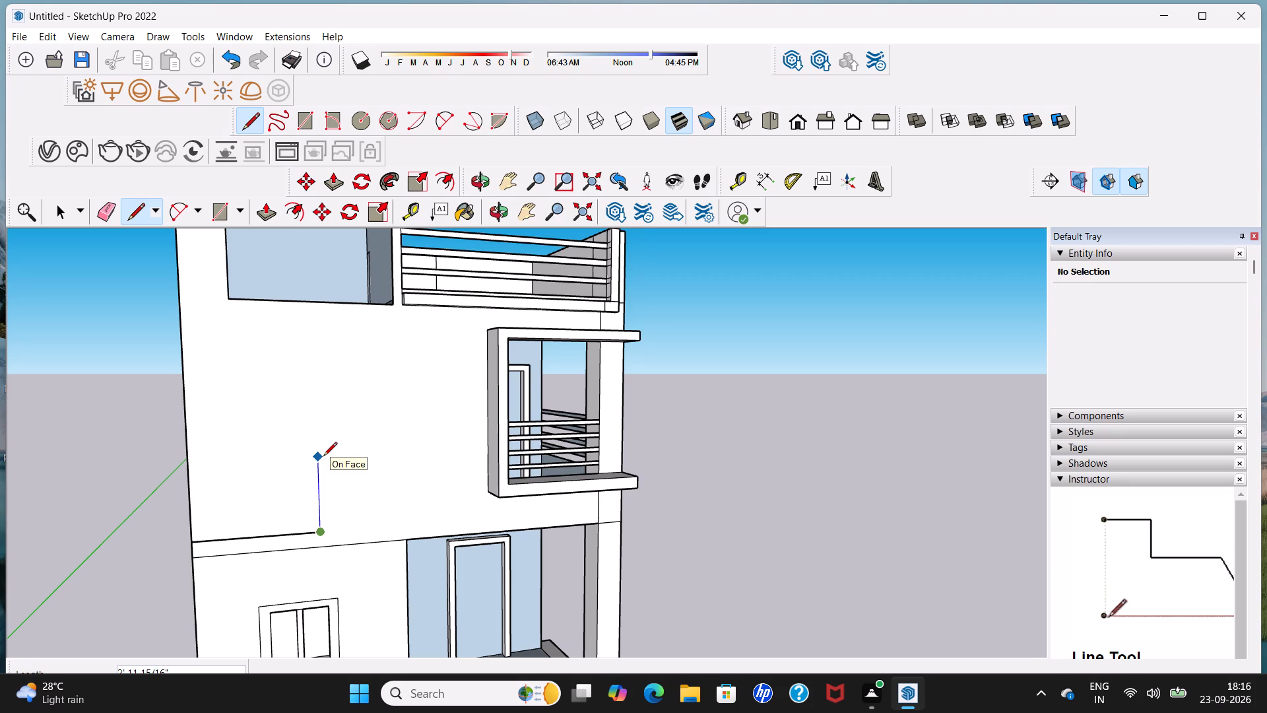
{"action": "left_click", "coordinate": [387, 454]}
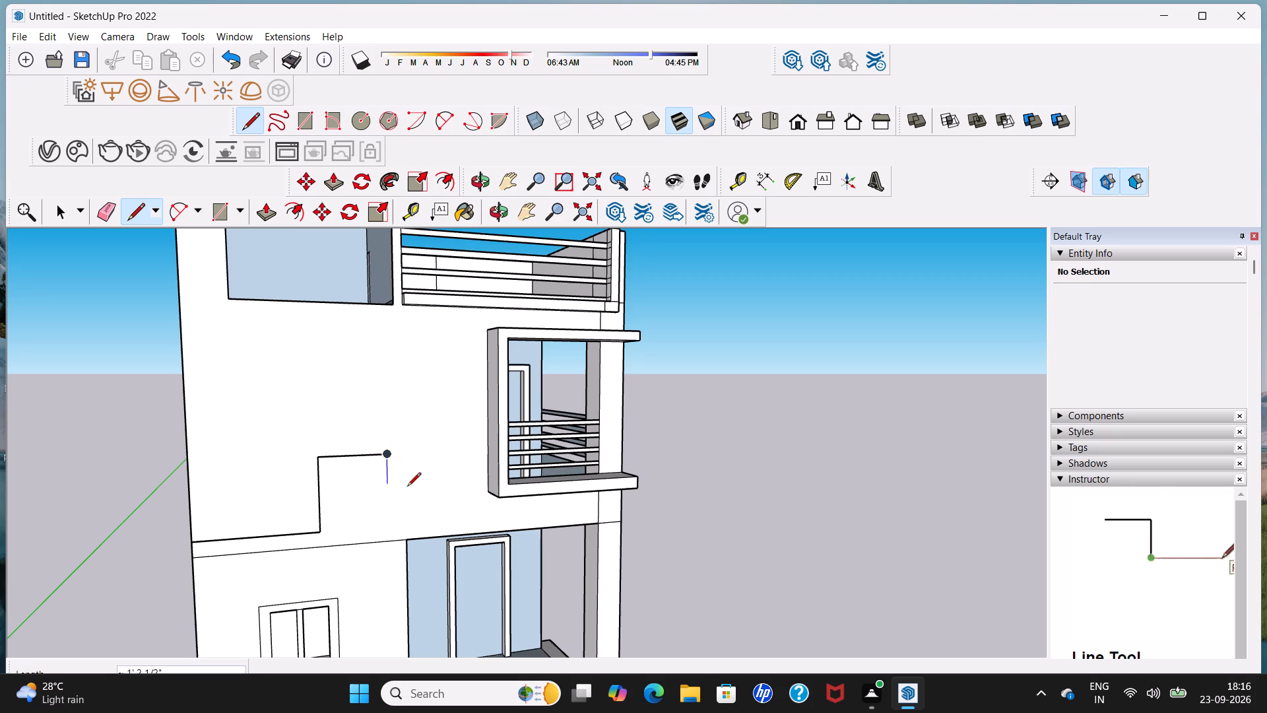
{"action": "left_click", "coordinate": [391, 539]}
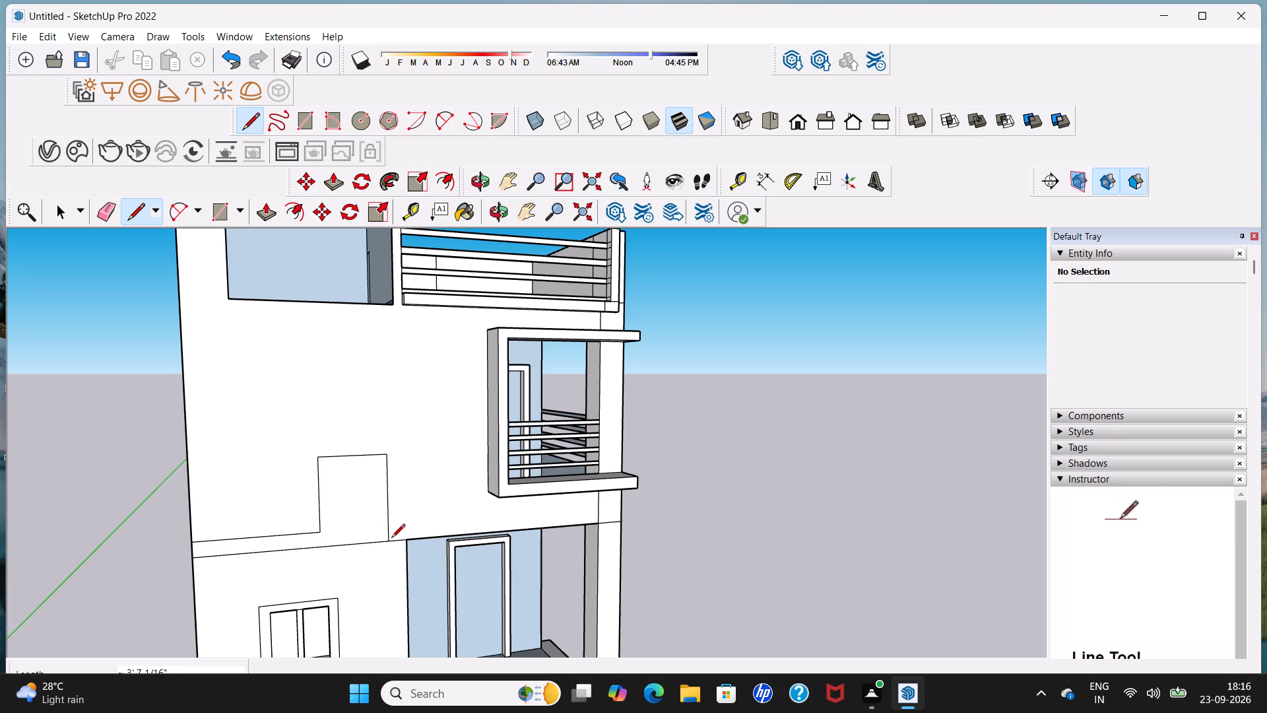
{"action": "key", "text": "space"}
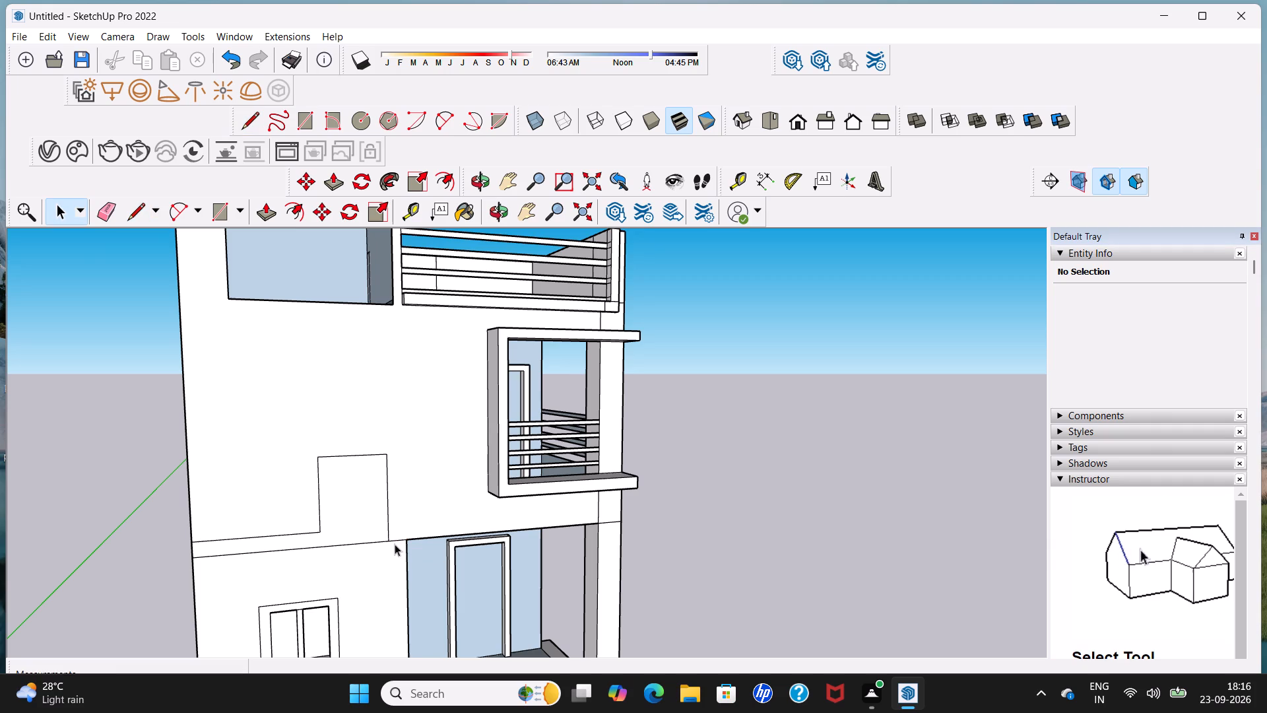
{"action": "scroll", "coordinate": [395, 544], "scroll_direction": "down", "scroll_amount": 4}
{"action": "middle_click_drag", "start_coordinate": [249, 539], "coordinate": [364, 533]}
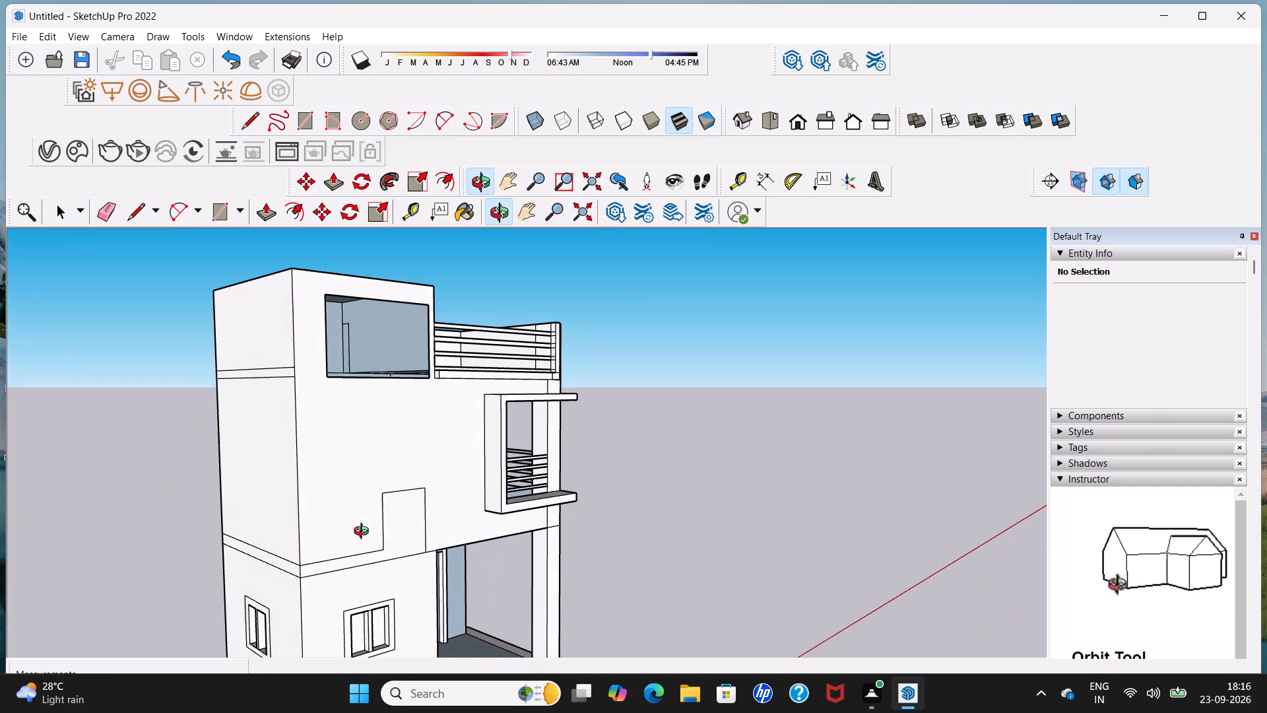
Inspect the raised roof block from above and check the length of its front top edge.
{"action": "middle_click_drag", "start_coordinate": [364, 533], "coordinate": [366, 533]}
{"action": "middle_click_drag", "start_coordinate": [366, 527], "coordinate": [309, 574]}
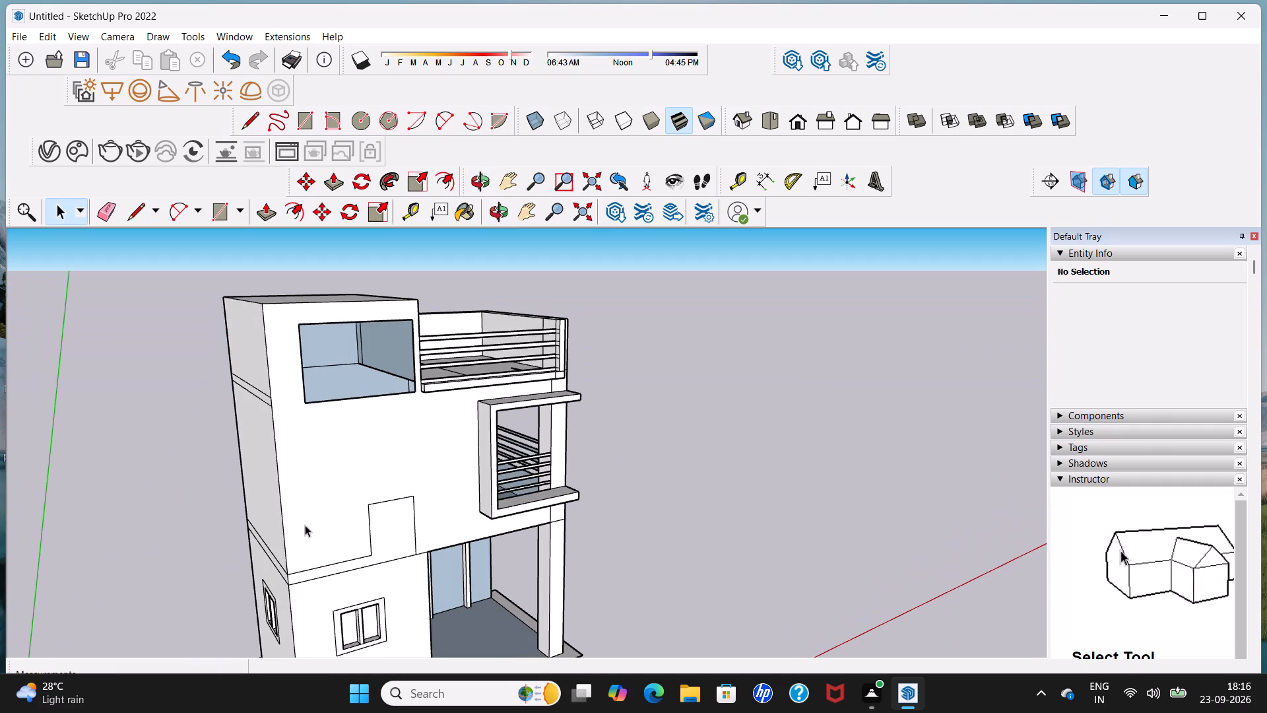
{"action": "scroll", "coordinate": [335, 448], "scroll_direction": "up", "scroll_amount": 2}
{"action": "middle_click_drag", "start_coordinate": [335, 450], "coordinate": [329, 498]}
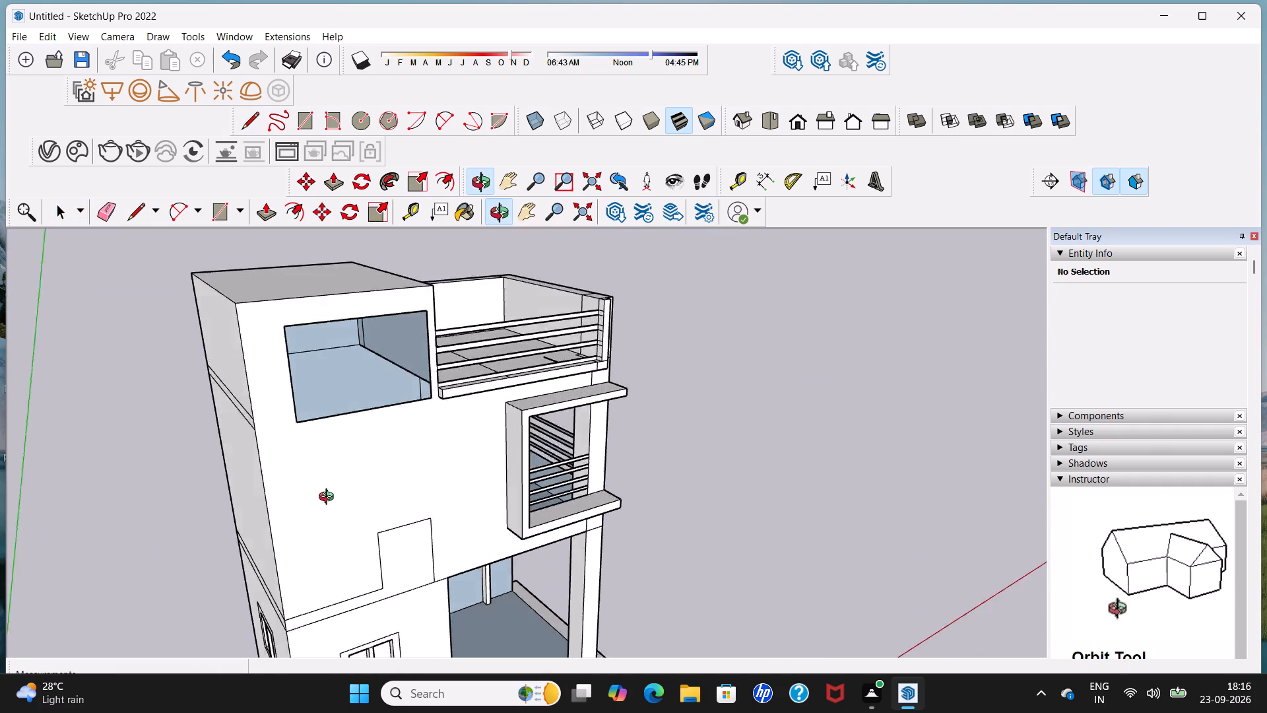
{"action": "middle_click_drag", "start_coordinate": [329, 498], "coordinate": [125, 609]}
{"action": "middle_click_drag", "start_coordinate": [354, 335], "coordinate": [314, 426]}
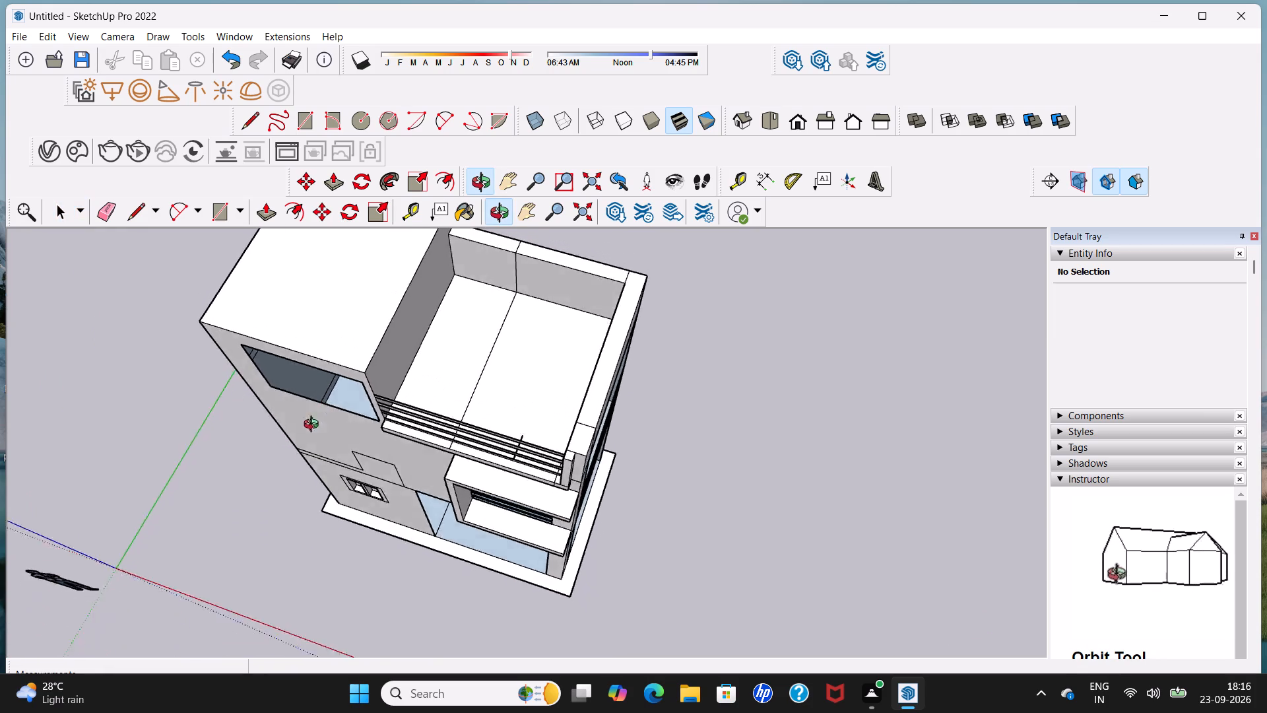
{"action": "middle_click_drag", "start_coordinate": [314, 426], "coordinate": [274, 479]}
{"action": "middle_click_drag", "start_coordinate": [397, 335], "coordinate": [396, 379], "text": "shift"}
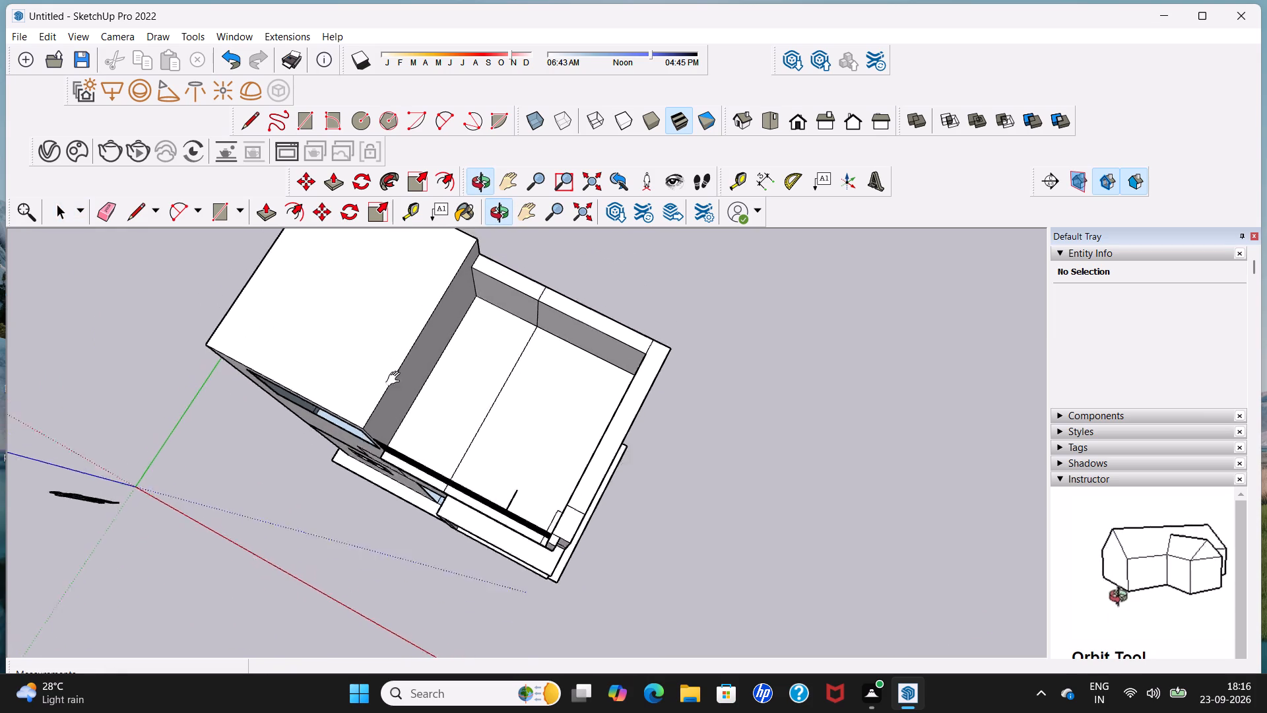
{"action": "middle_click_drag", "start_coordinate": [396, 379], "coordinate": [344, 479], "text": "shift"}
{"action": "middle_click_drag", "start_coordinate": [341, 470], "coordinate": [259, 471]}
{"action": "middle_click_drag", "start_coordinate": [286, 401], "coordinate": [262, 477]}
{"action": "scroll", "coordinate": [268, 429], "scroll_direction": "up", "scroll_amount": 3}
{"action": "middle_click_drag", "start_coordinate": [273, 415], "coordinate": [274, 415]}
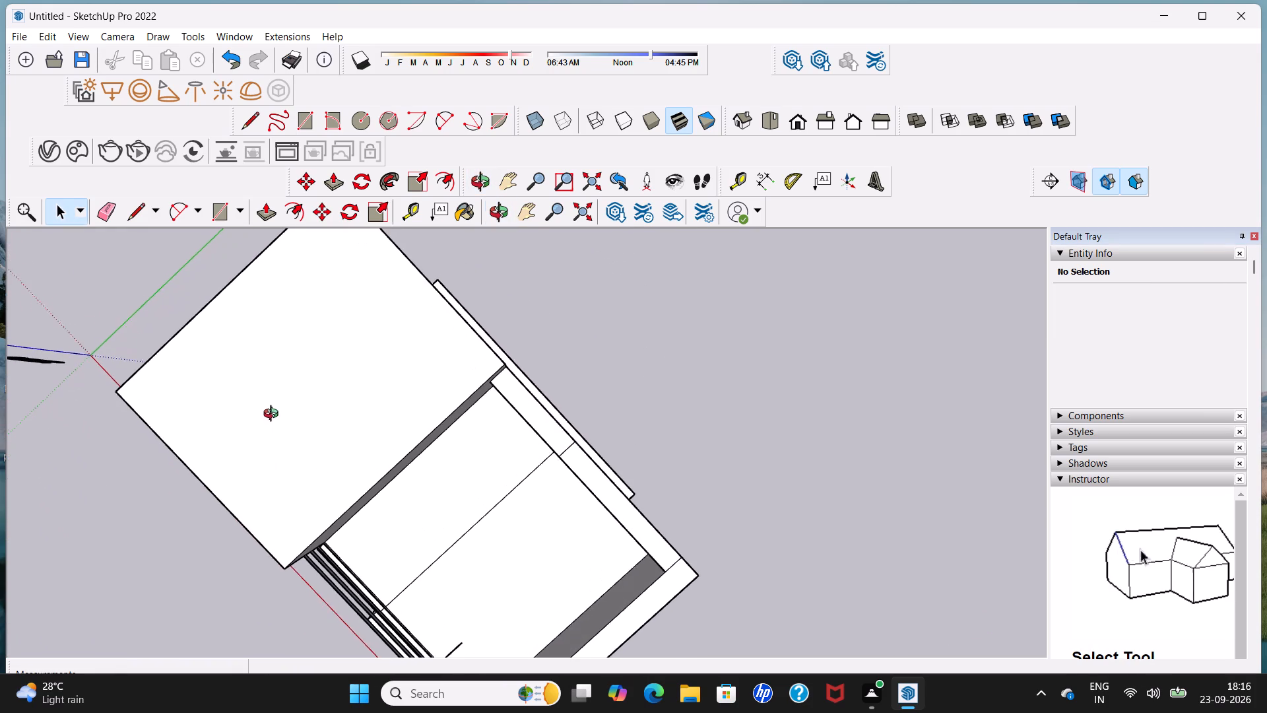
{"action": "middle_click_drag", "start_coordinate": [274, 415], "coordinate": [251, 393]}
{"action": "middle_click_drag", "start_coordinate": [331, 428], "coordinate": [254, 427]}
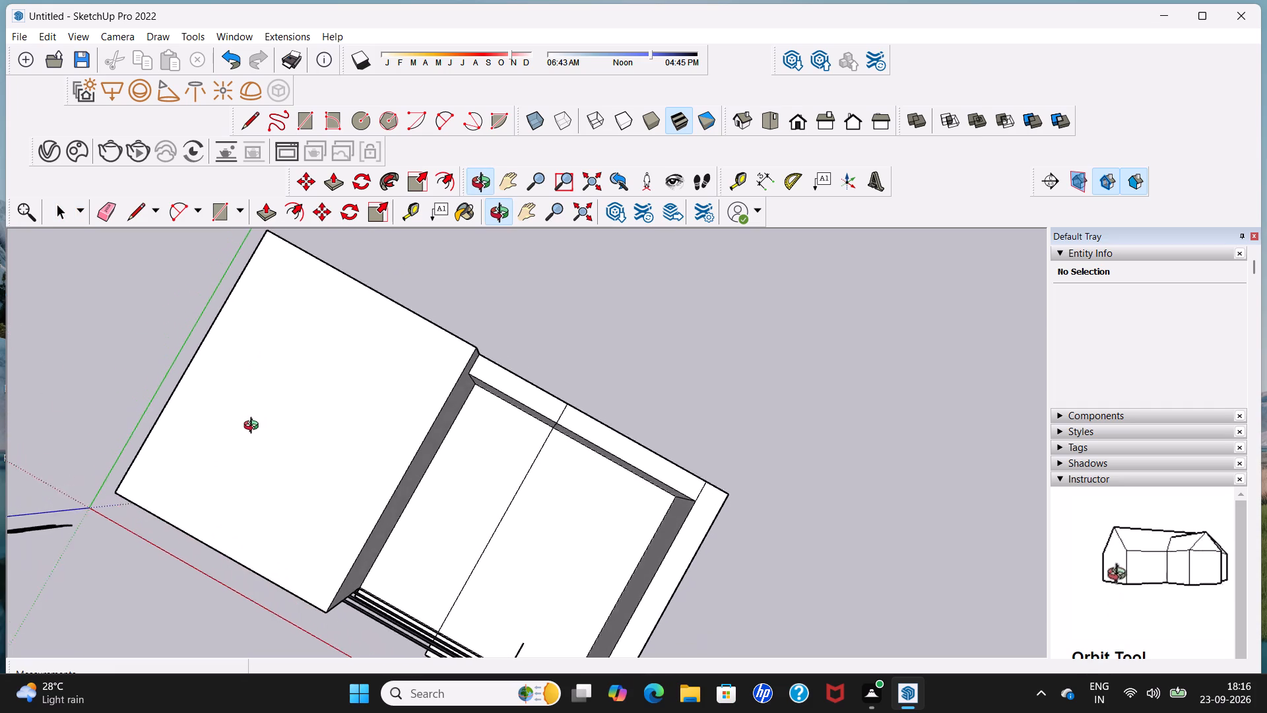
{"action": "middle_click_drag", "start_coordinate": [254, 427], "coordinate": [253, 423]}
{"action": "middle_click_drag", "start_coordinate": [387, 443], "coordinate": [263, 426]}
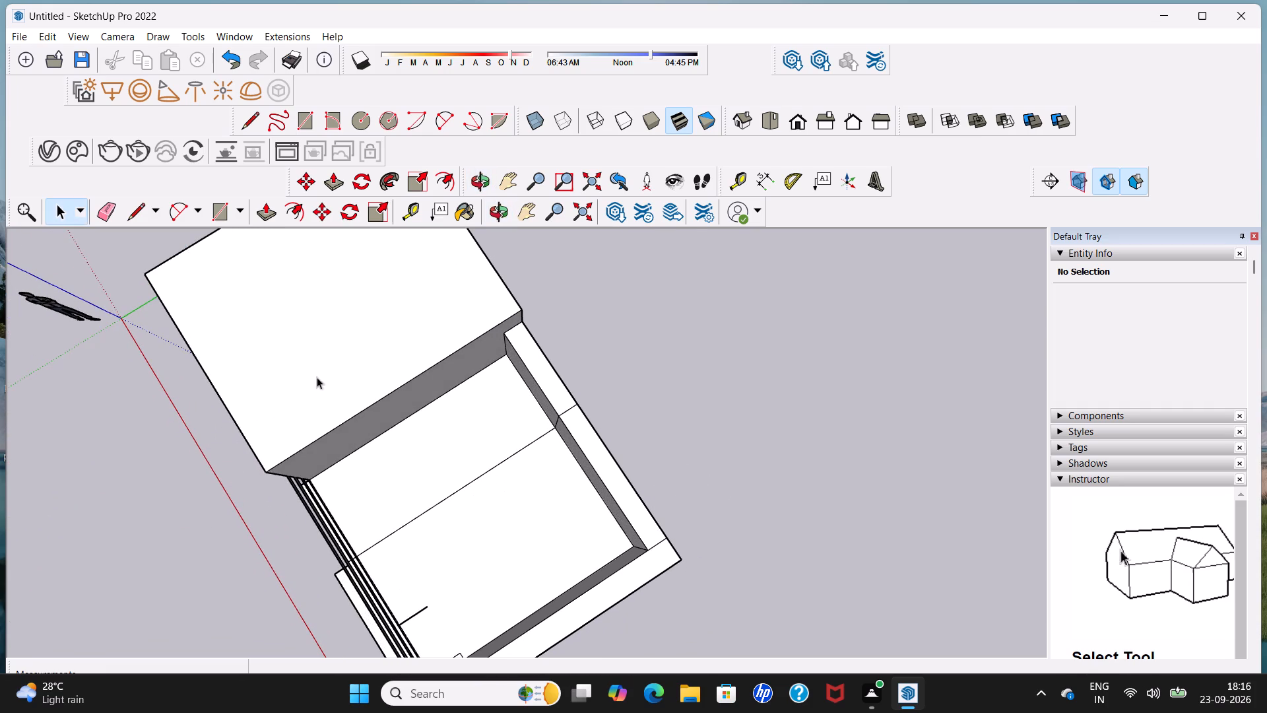
{"action": "middle_click_drag", "start_coordinate": [345, 376], "coordinate": [308, 467]}
{"action": "middle_click_drag", "start_coordinate": [311, 461], "coordinate": [264, 438]}
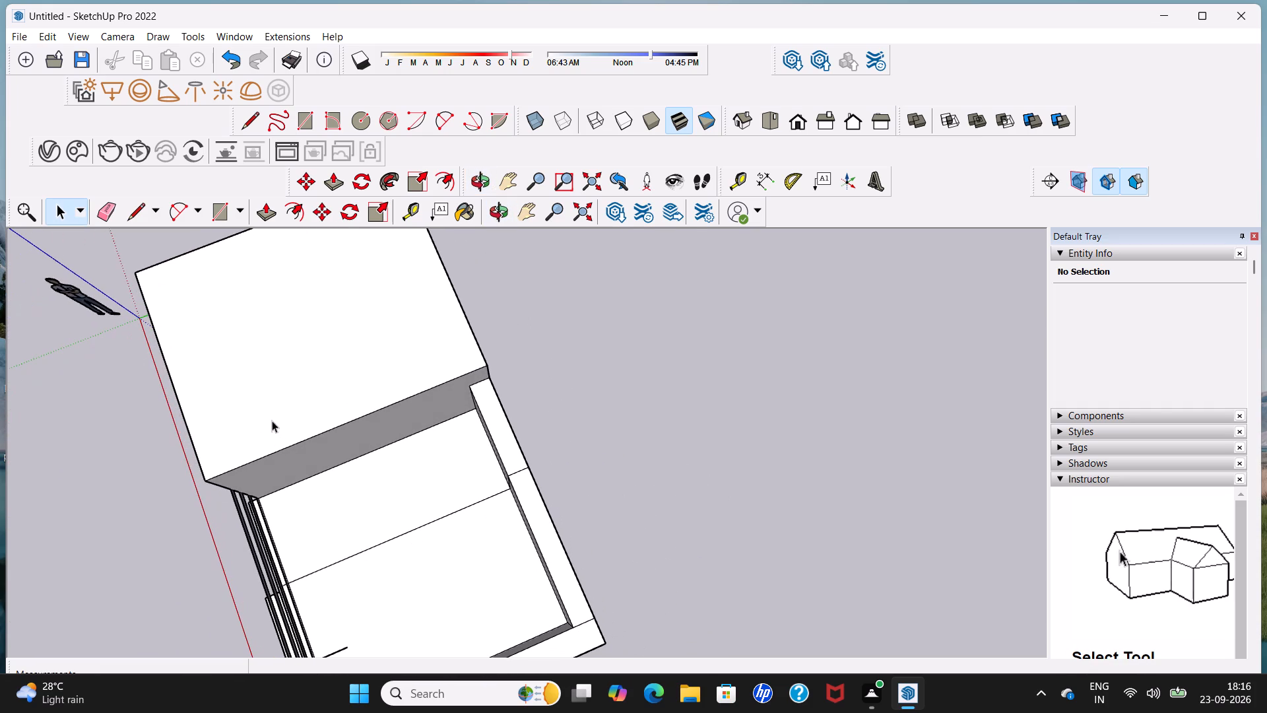
{"action": "left_click_drag", "start_coordinate": [152, 203], "coordinate": [150, 172]}
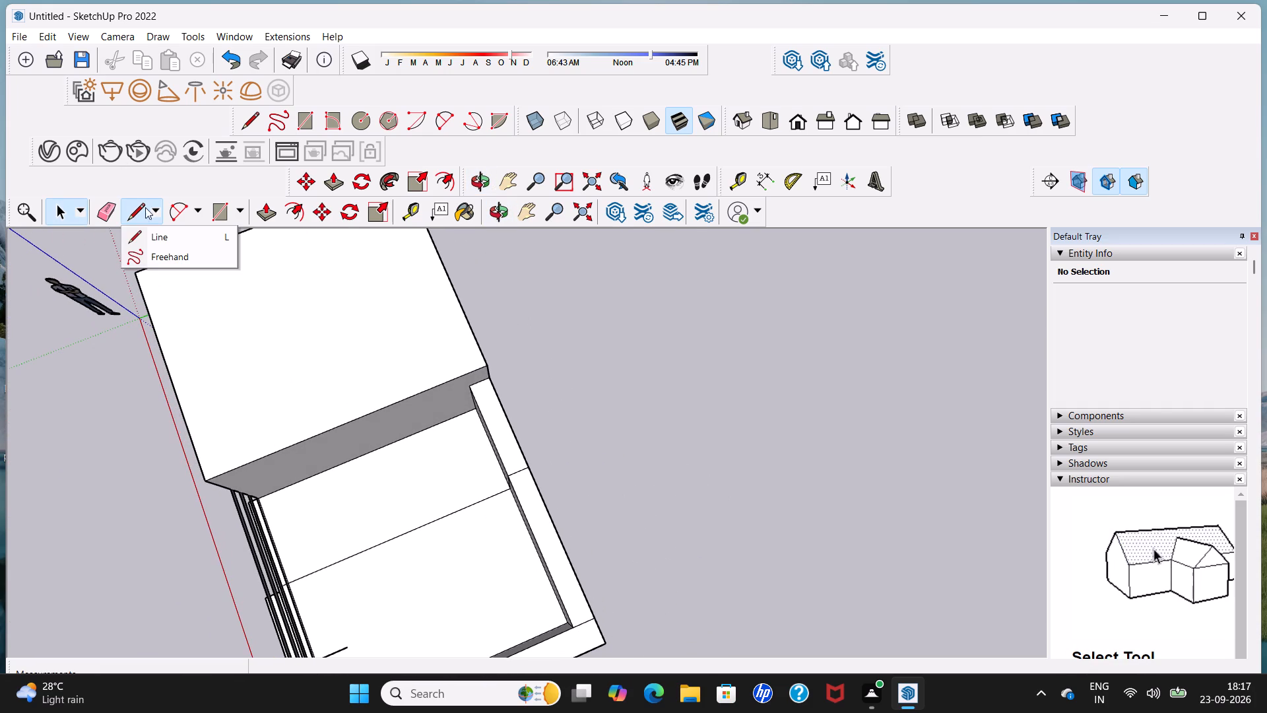
{"action": "left_click", "coordinate": [135, 209]}
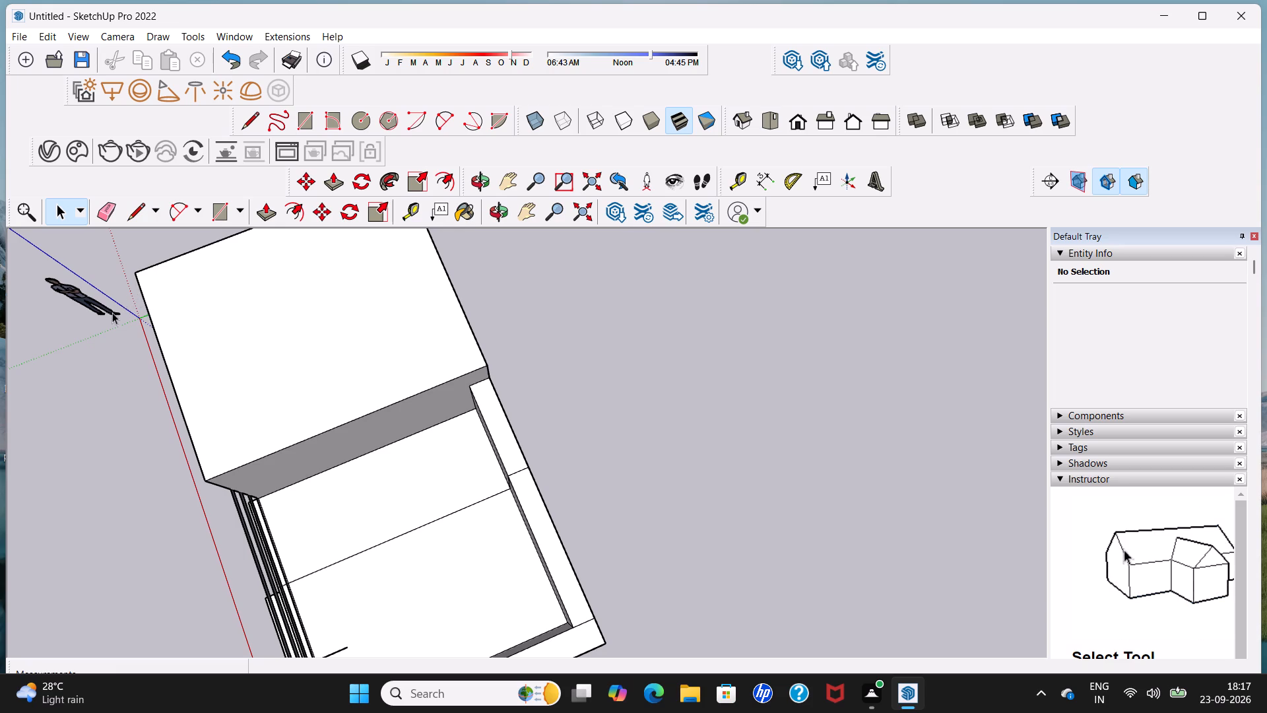
{"action": "scroll", "coordinate": [122, 307], "scroll_direction": "up", "scroll_amount": 2}
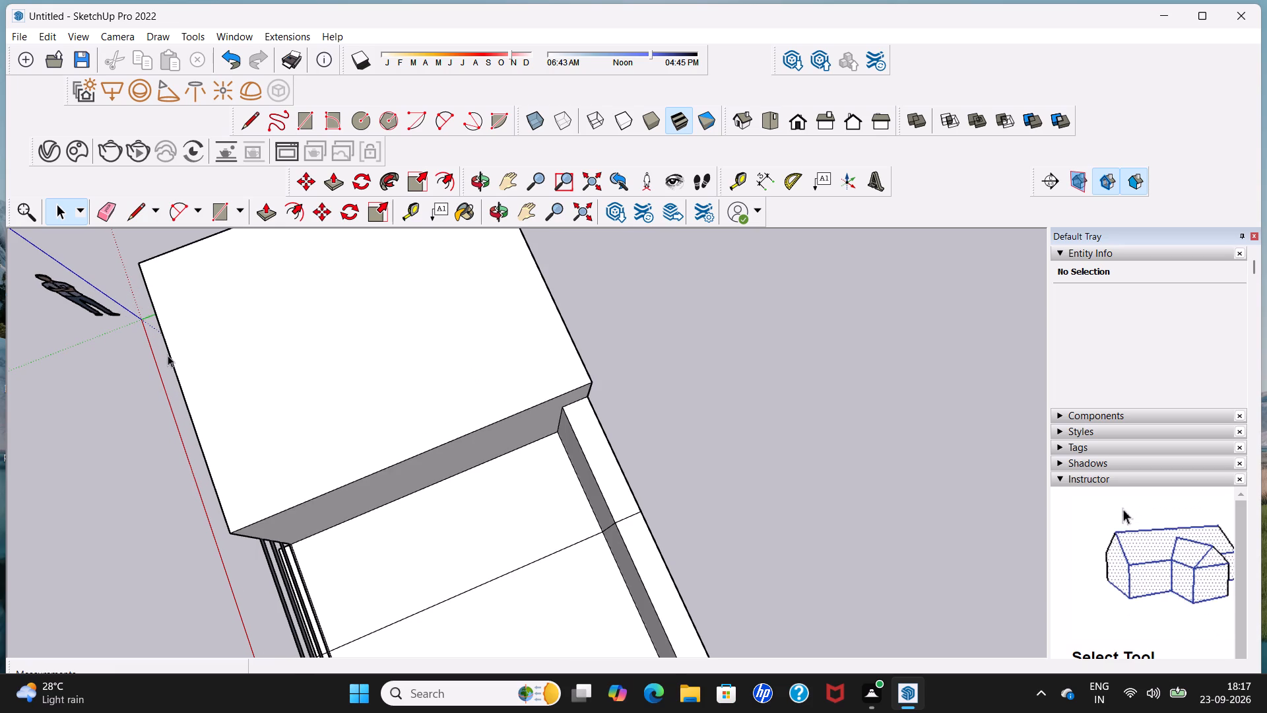
{"action": "left_click", "coordinate": [168, 354]}
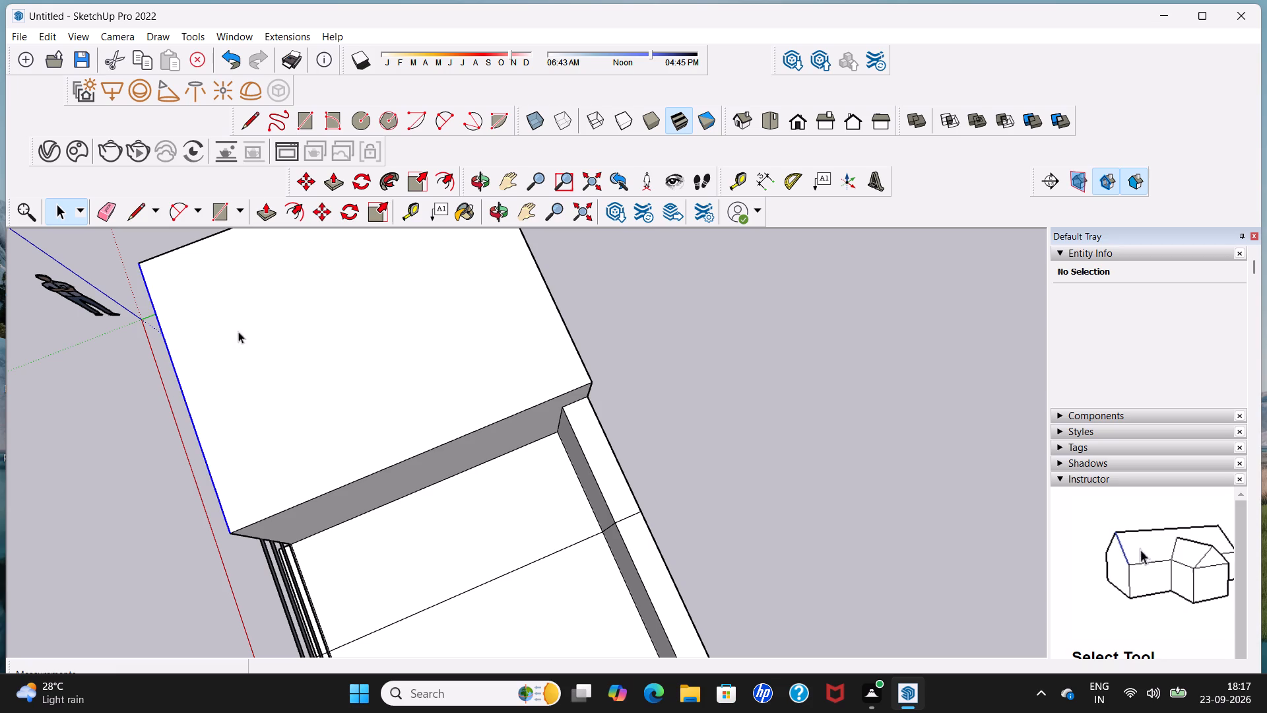
{"action": "key", "text": "space"}
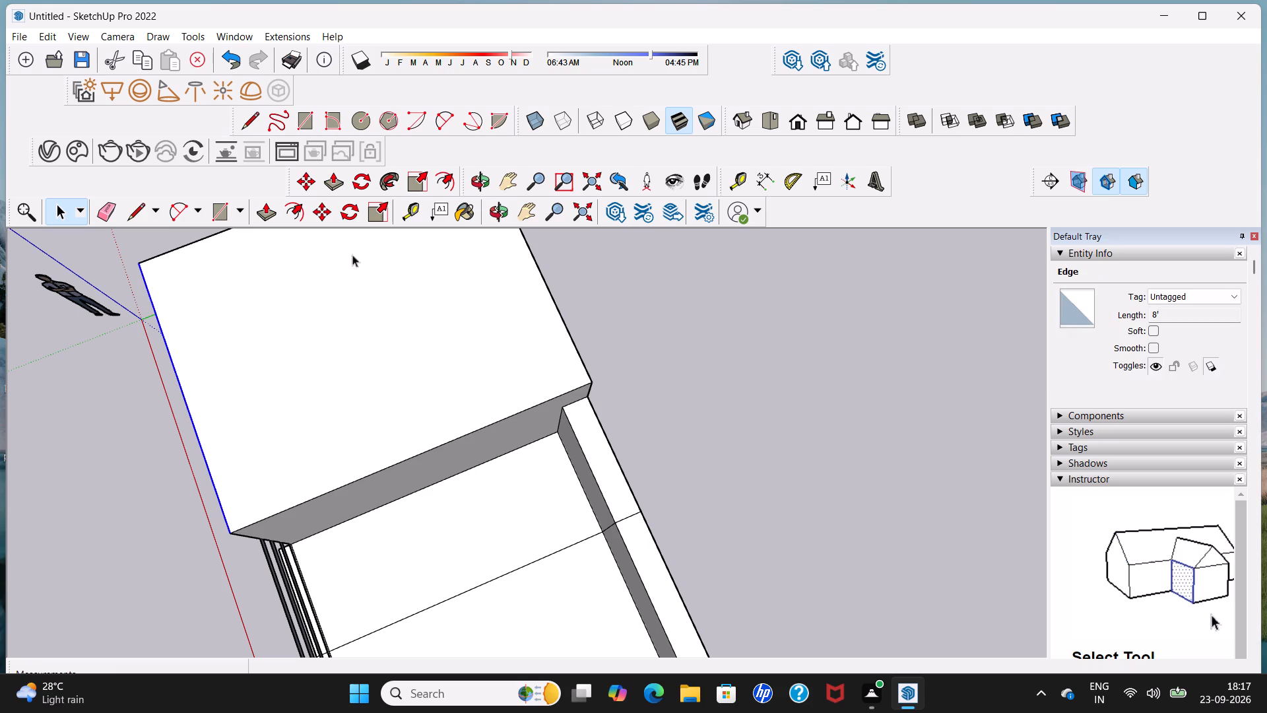
{"action": "left_click", "coordinate": [622, 275]}
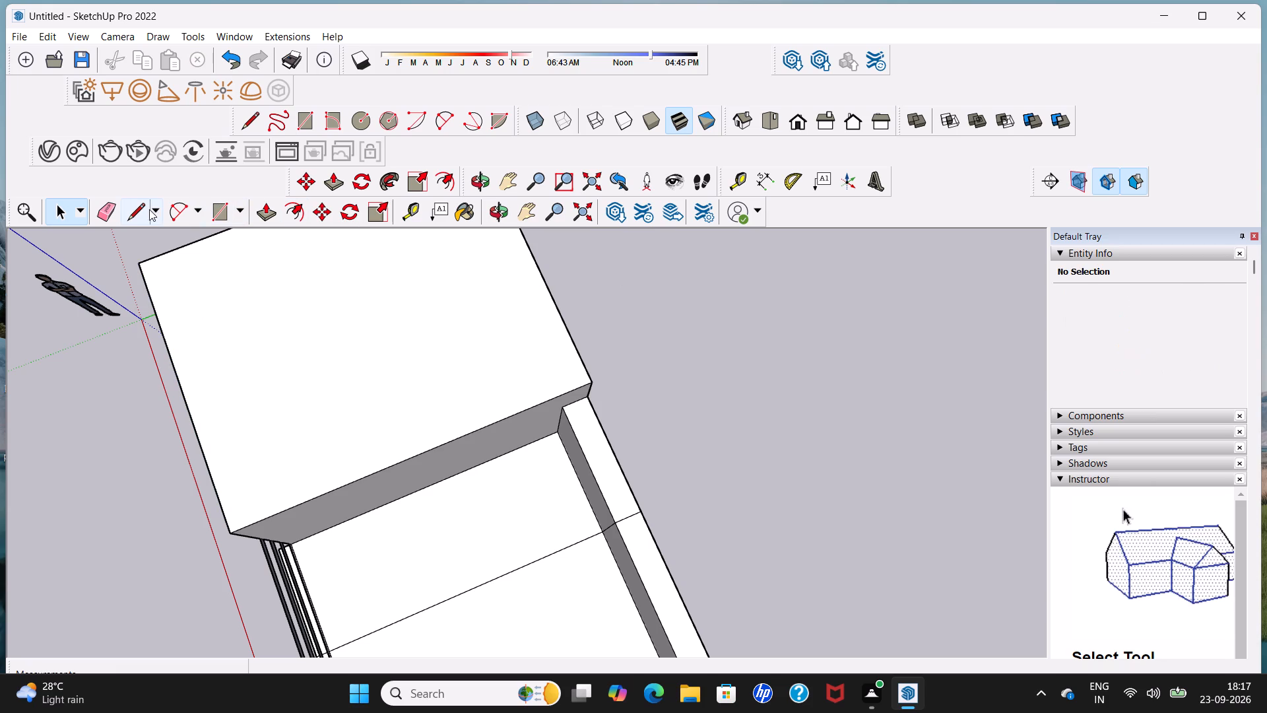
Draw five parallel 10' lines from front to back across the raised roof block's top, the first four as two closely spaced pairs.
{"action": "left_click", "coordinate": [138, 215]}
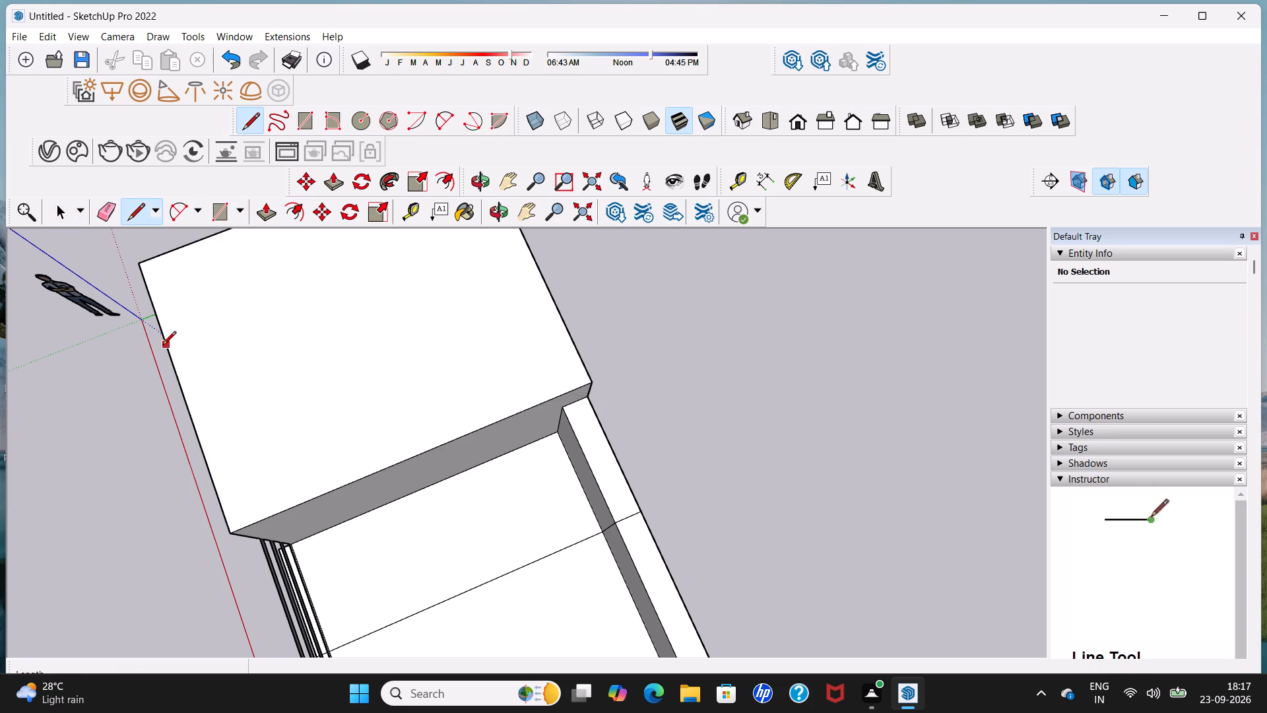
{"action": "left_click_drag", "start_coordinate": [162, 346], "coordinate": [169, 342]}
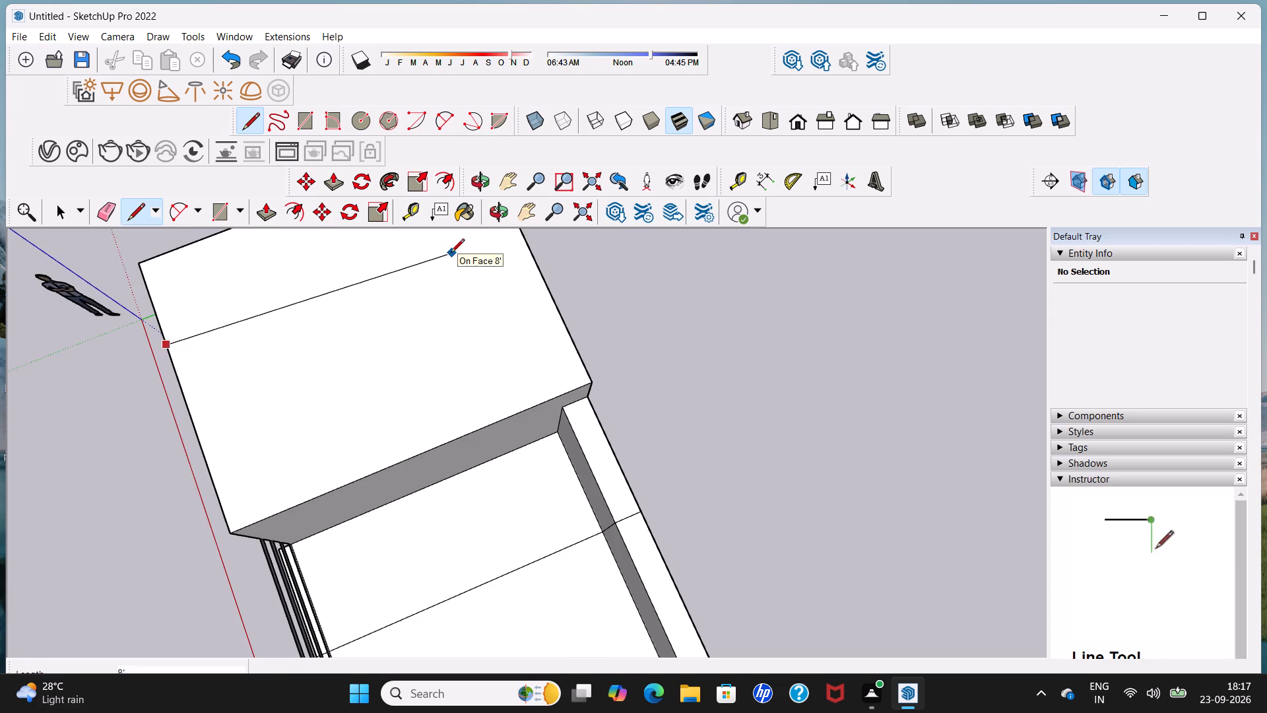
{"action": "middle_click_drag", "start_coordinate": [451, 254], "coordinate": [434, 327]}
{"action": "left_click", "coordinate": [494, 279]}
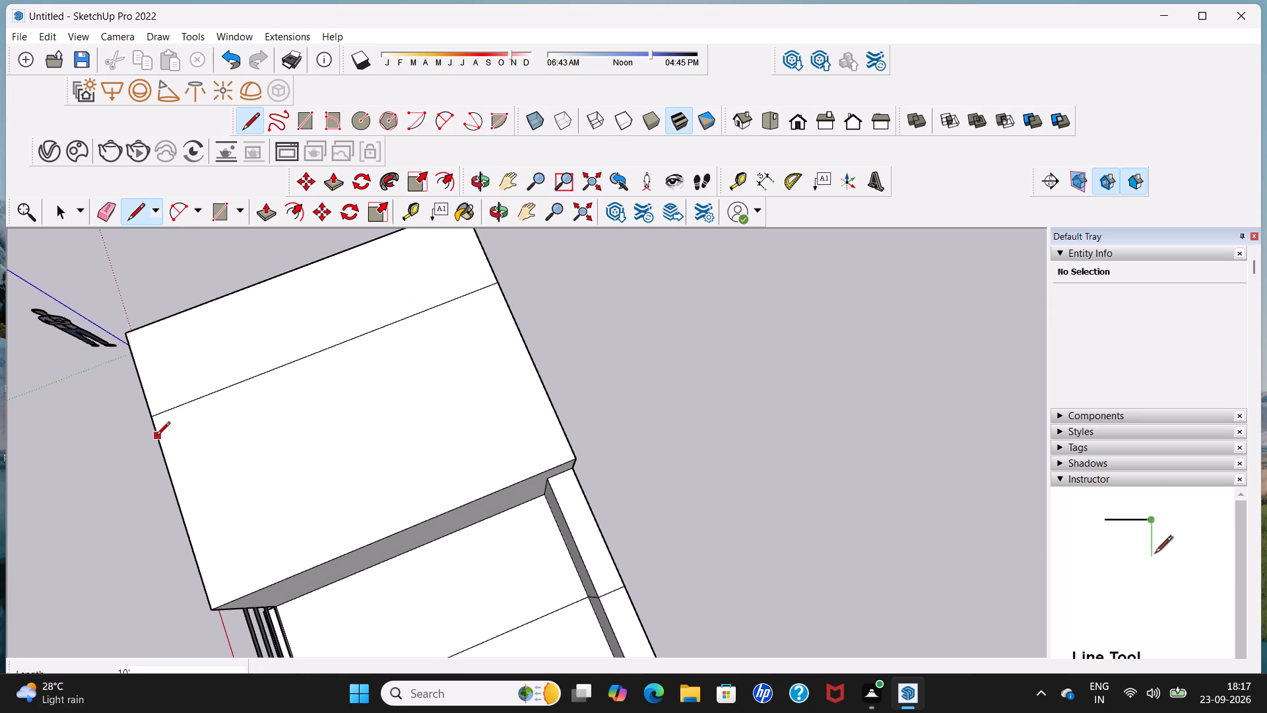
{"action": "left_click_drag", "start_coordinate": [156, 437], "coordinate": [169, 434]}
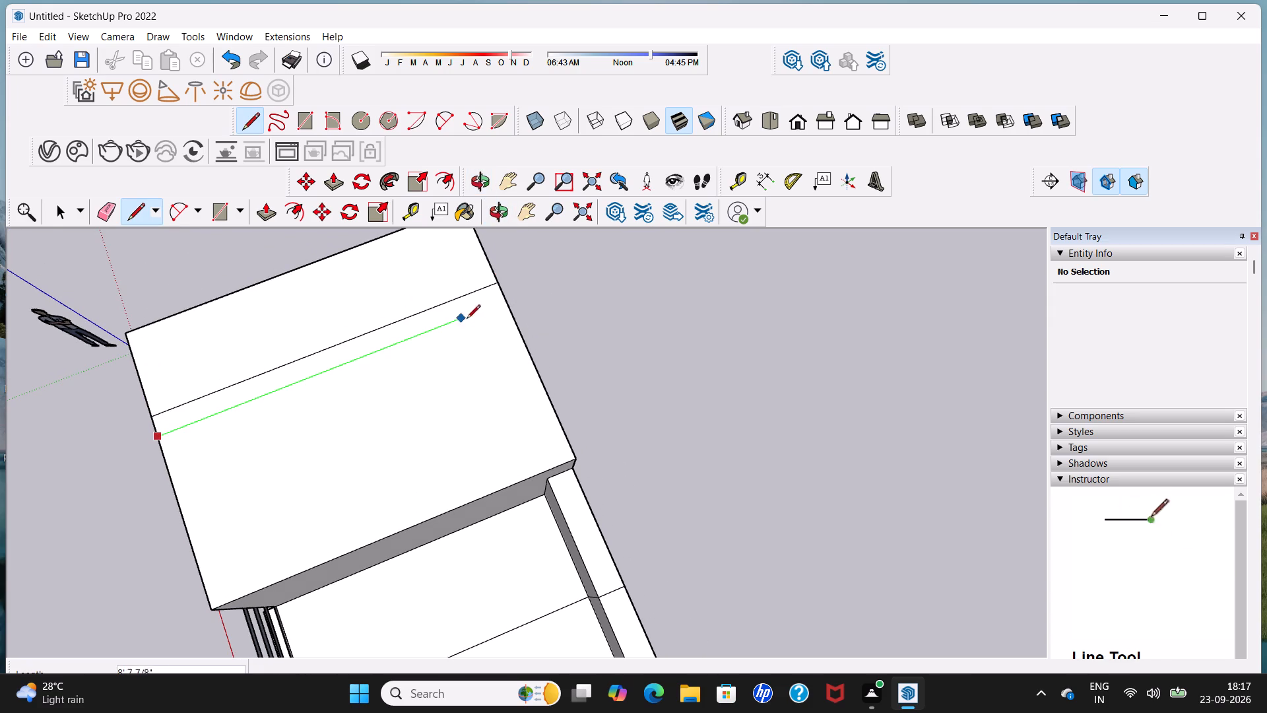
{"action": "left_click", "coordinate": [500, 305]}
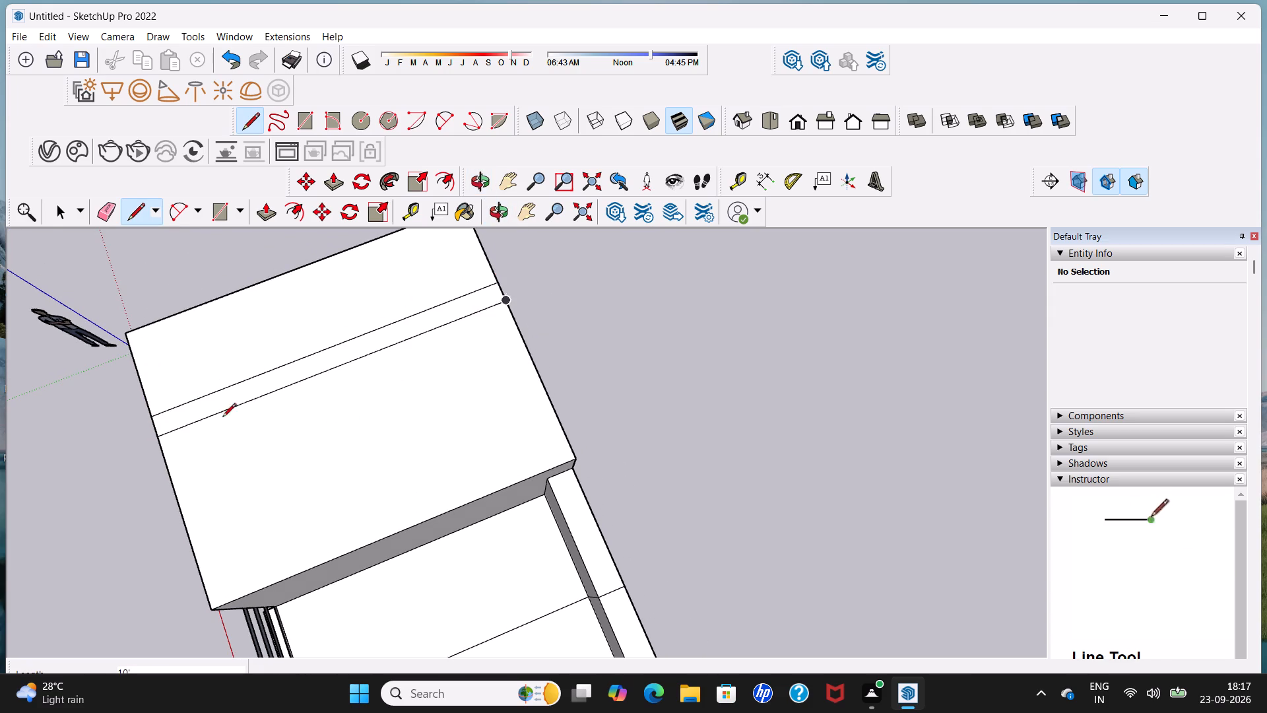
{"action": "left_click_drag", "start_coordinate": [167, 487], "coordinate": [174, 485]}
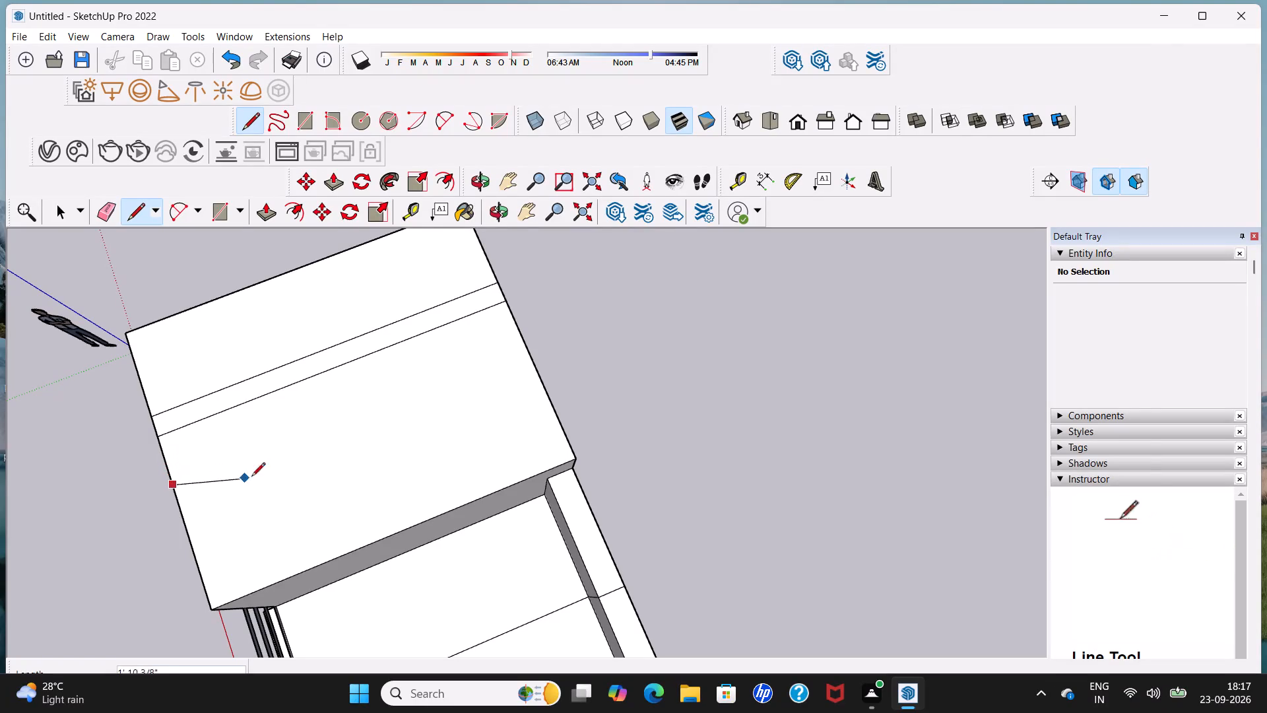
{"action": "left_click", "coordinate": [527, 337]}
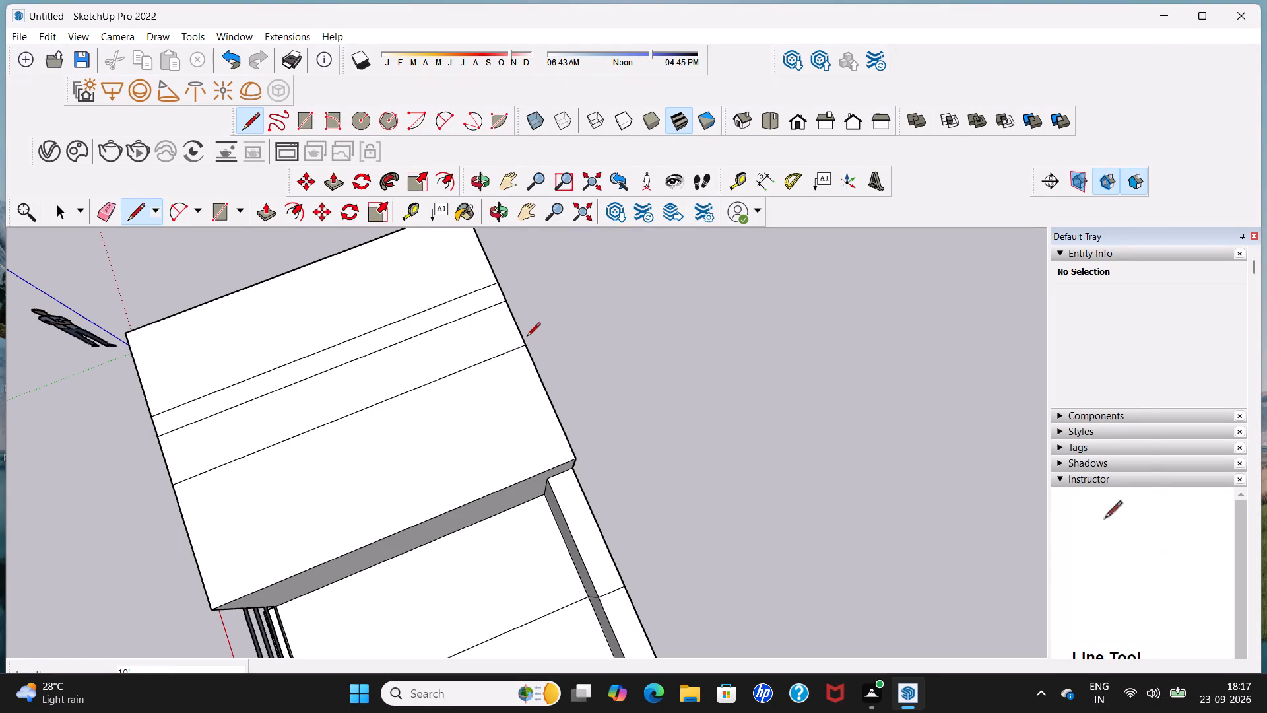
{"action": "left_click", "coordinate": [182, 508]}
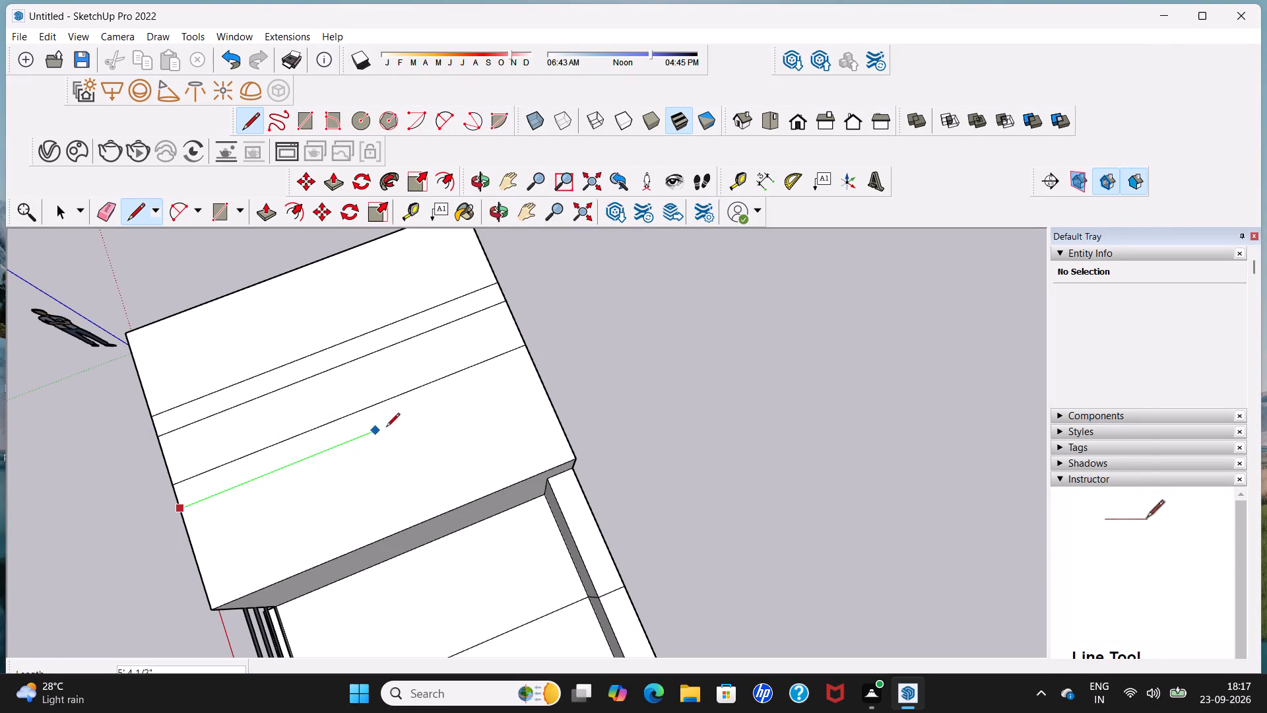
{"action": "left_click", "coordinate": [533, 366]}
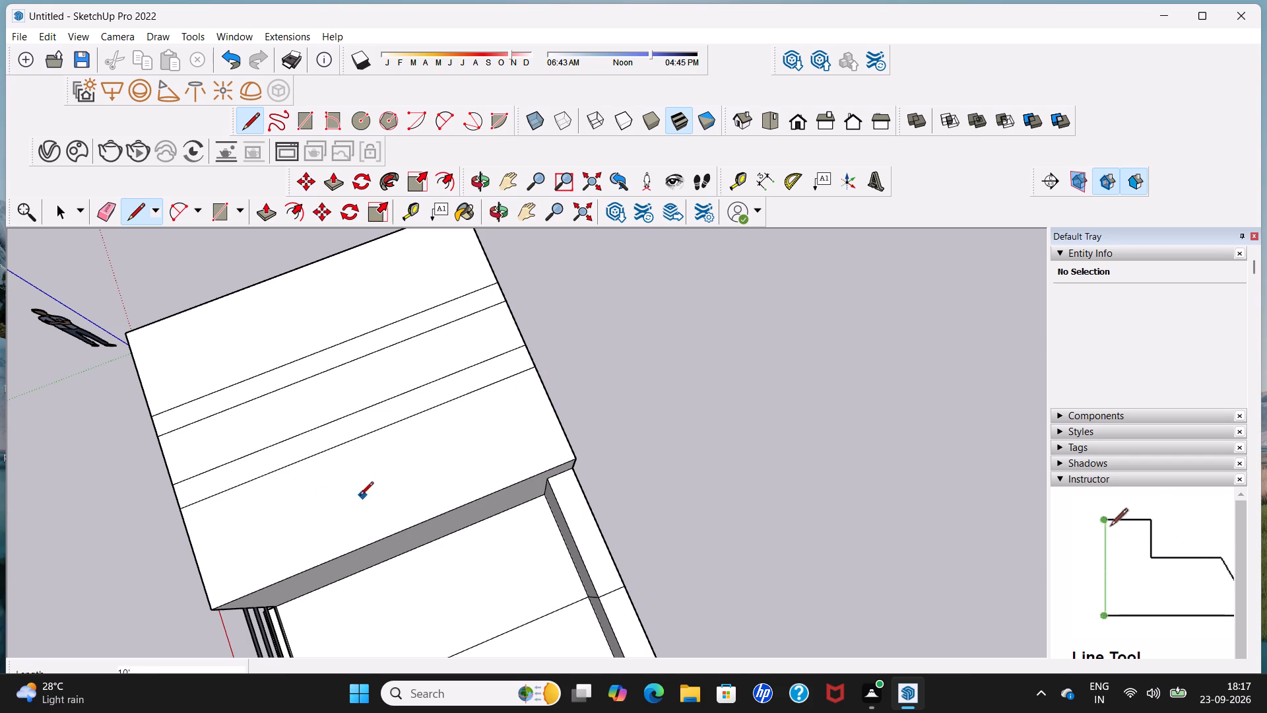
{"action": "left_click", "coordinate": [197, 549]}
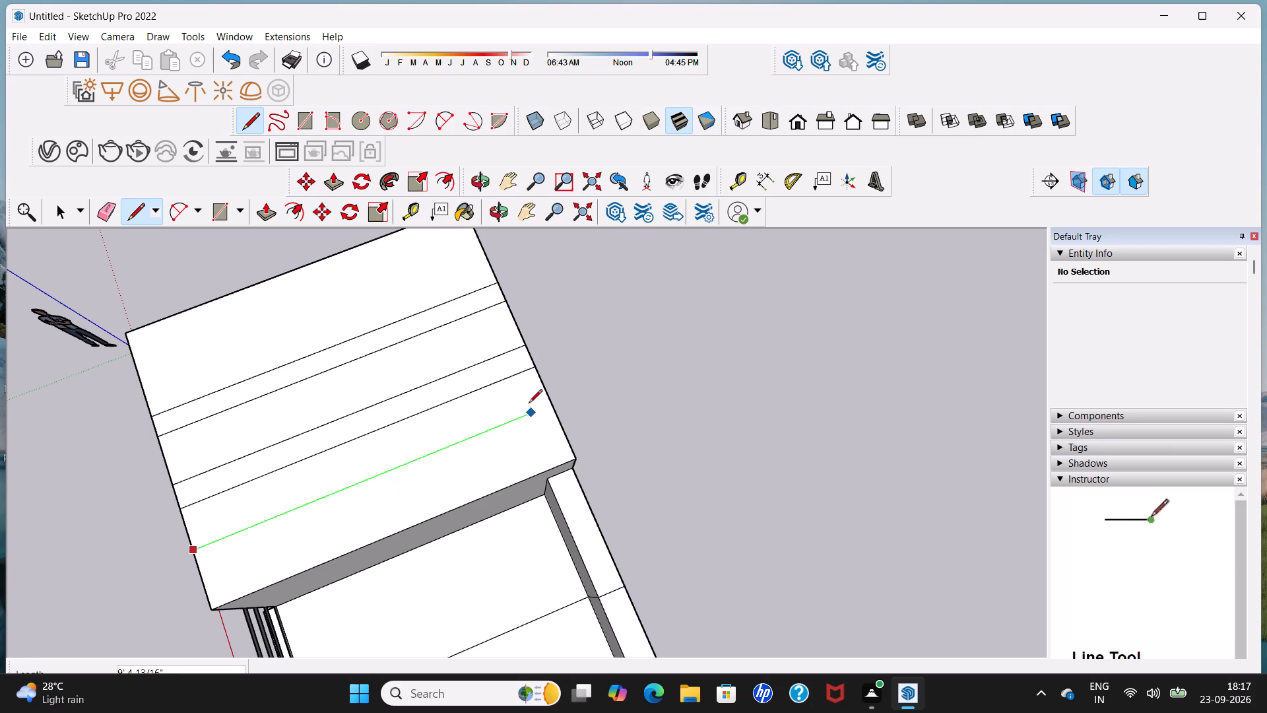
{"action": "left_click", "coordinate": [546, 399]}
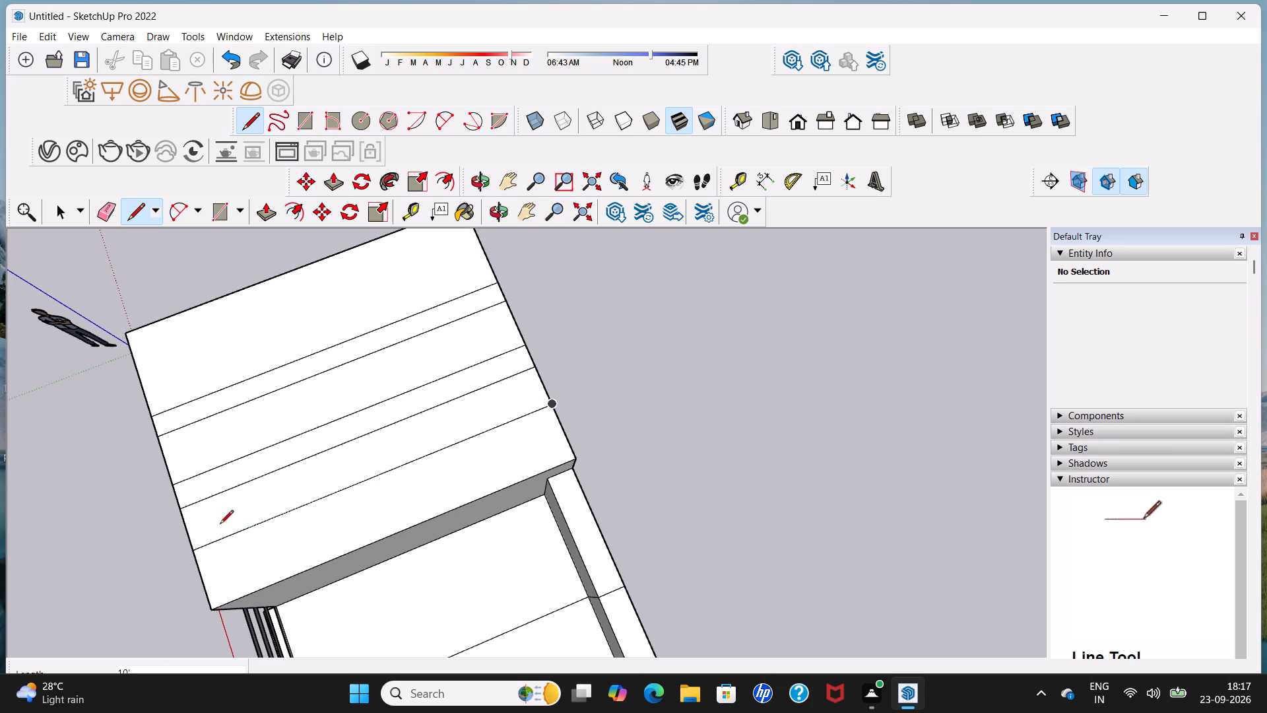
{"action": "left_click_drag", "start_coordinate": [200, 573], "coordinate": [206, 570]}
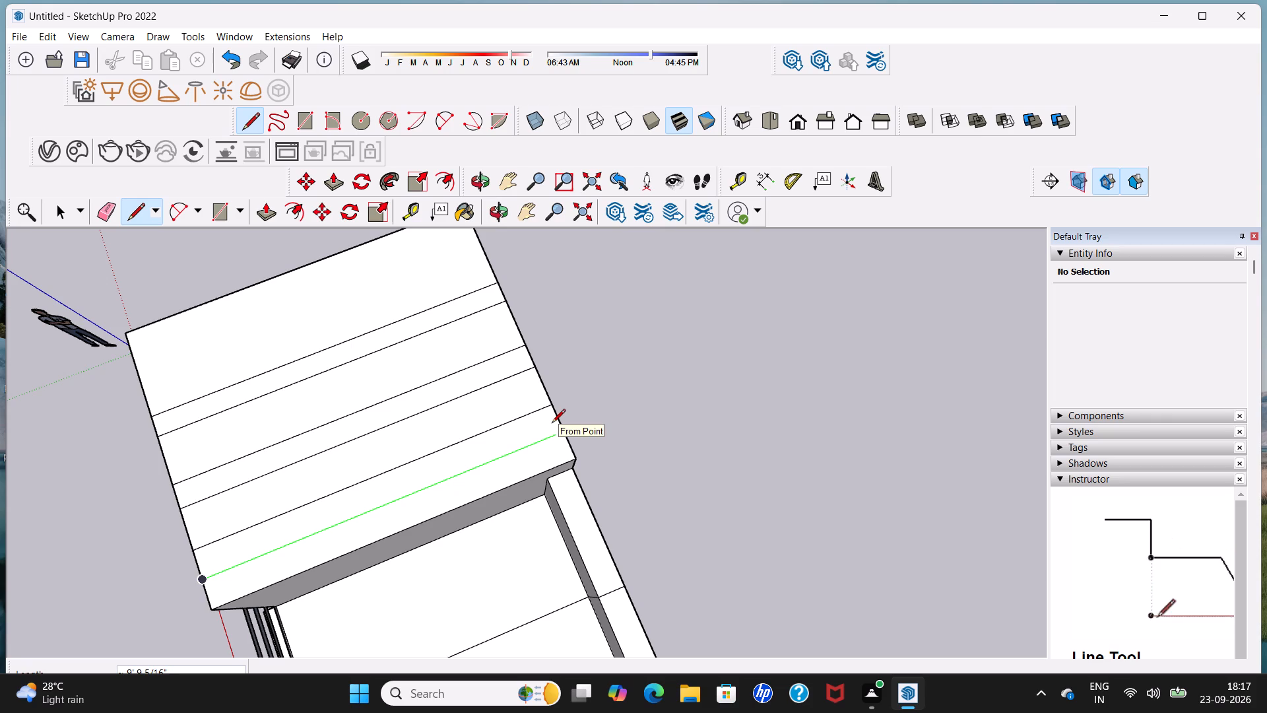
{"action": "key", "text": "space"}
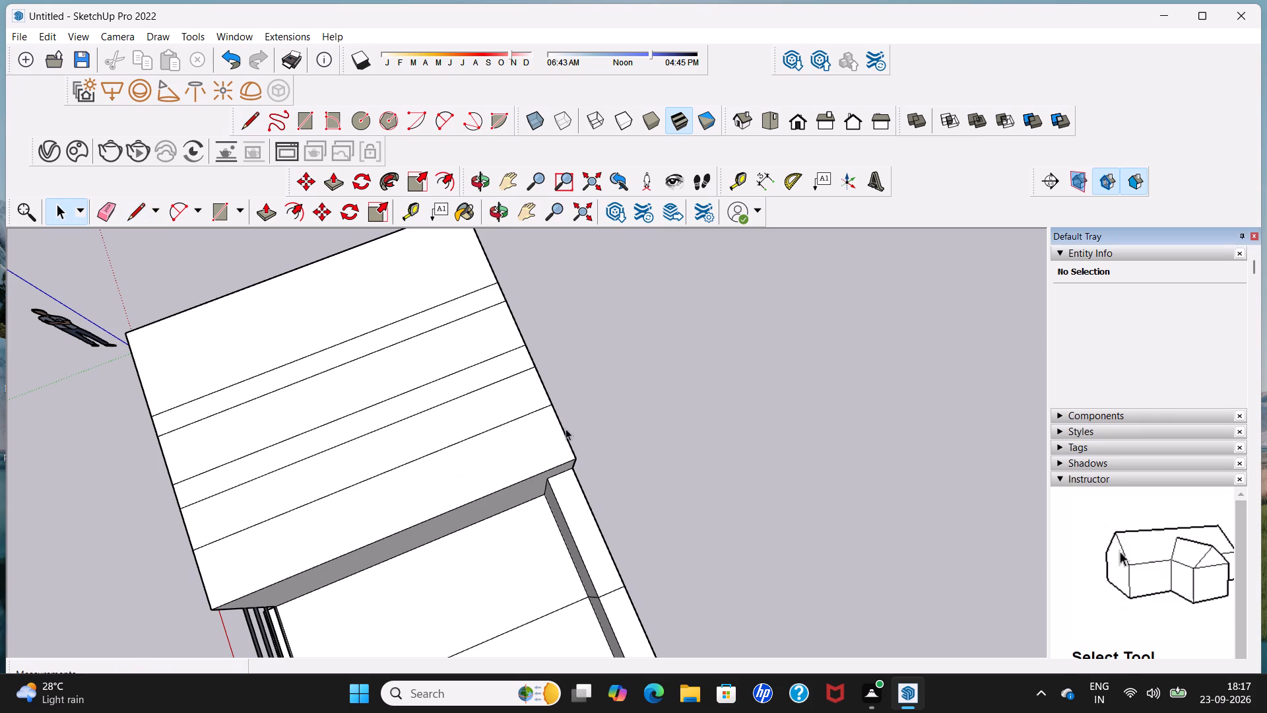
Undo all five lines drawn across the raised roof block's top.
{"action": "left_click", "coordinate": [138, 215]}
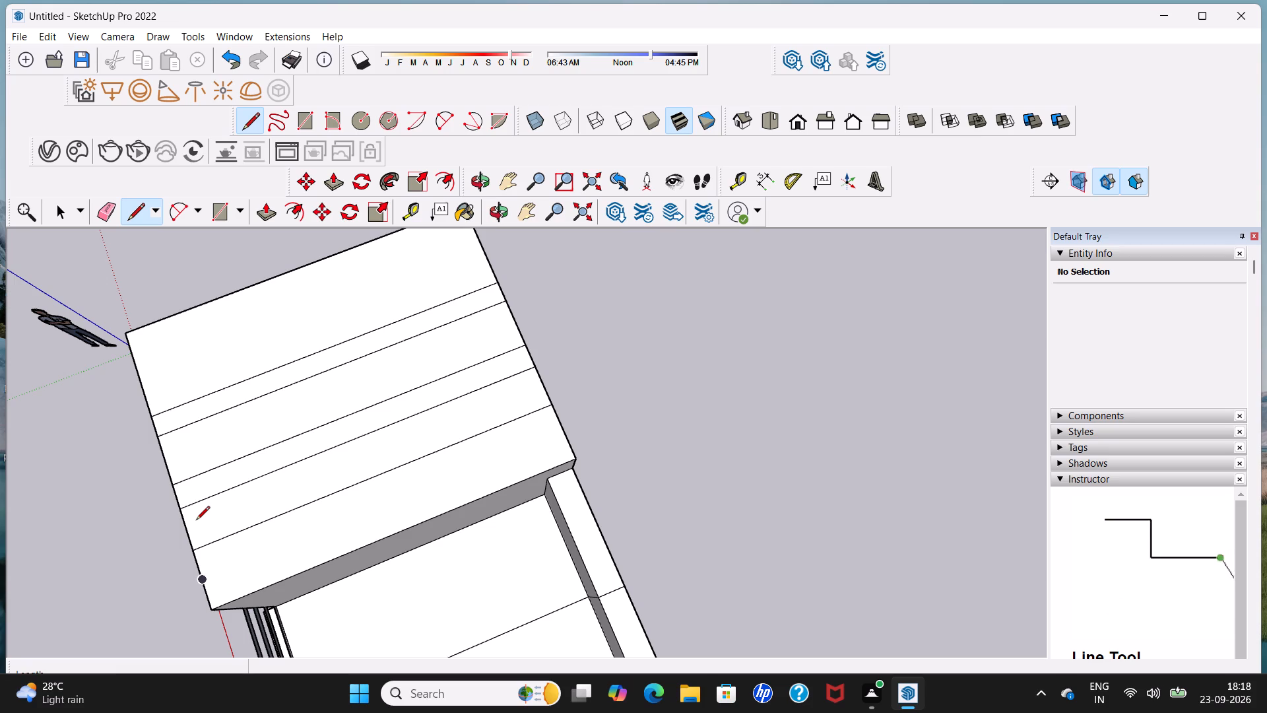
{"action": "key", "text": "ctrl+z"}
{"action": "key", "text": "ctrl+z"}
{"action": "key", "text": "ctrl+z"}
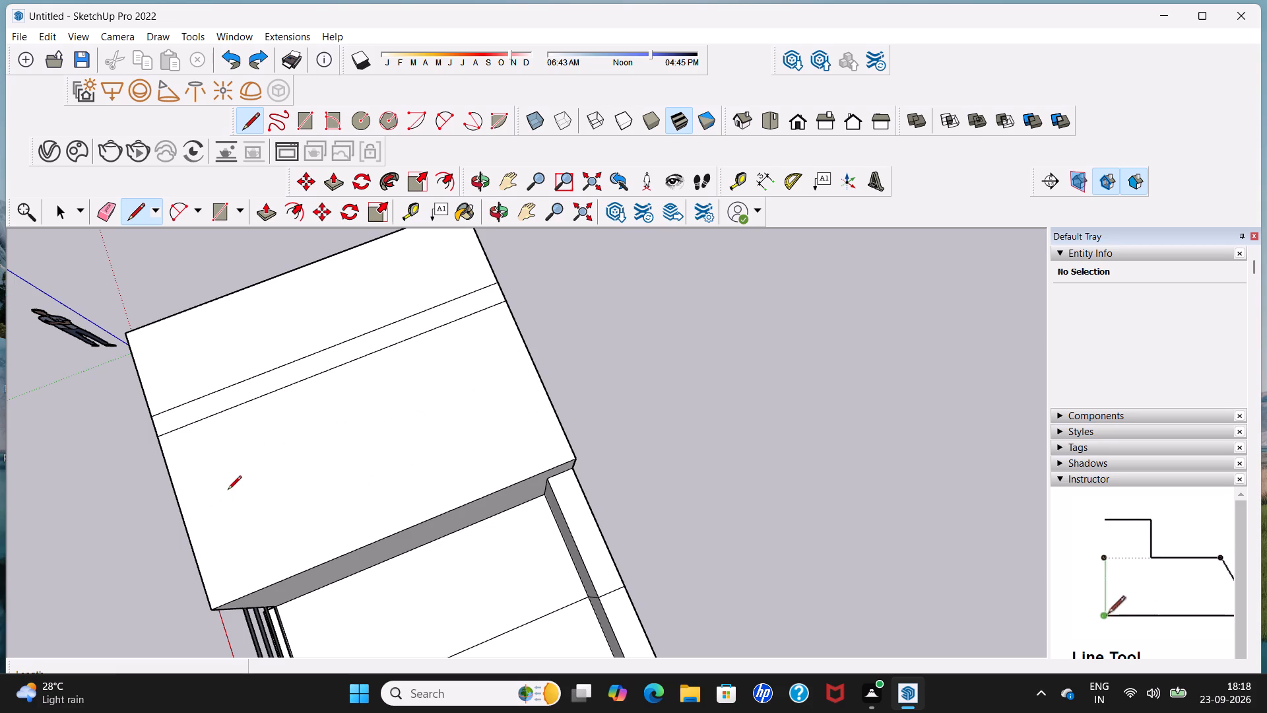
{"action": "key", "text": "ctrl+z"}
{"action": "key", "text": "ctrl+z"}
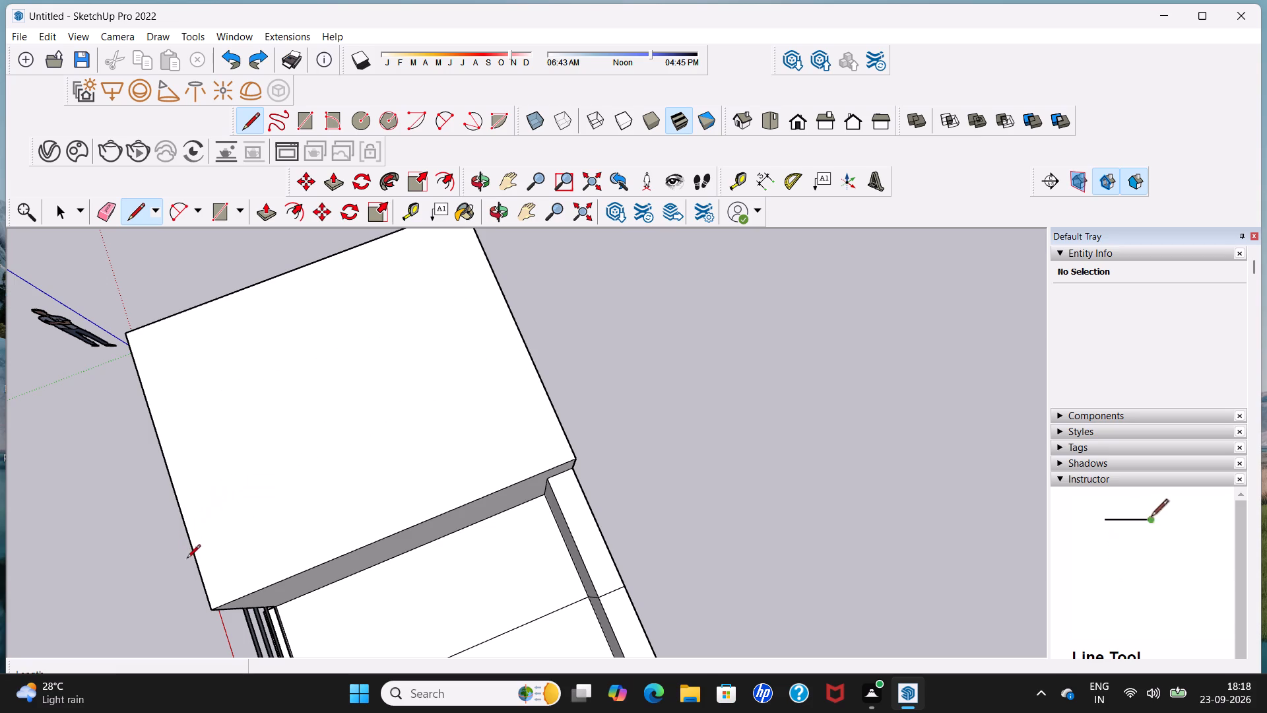
Draw two closely spaced parallel 10' lines from front to back across the raised roof block's top, near its terrace-side edge.
{"action": "left_click_drag", "start_coordinate": [197, 569], "coordinate": [203, 566]}
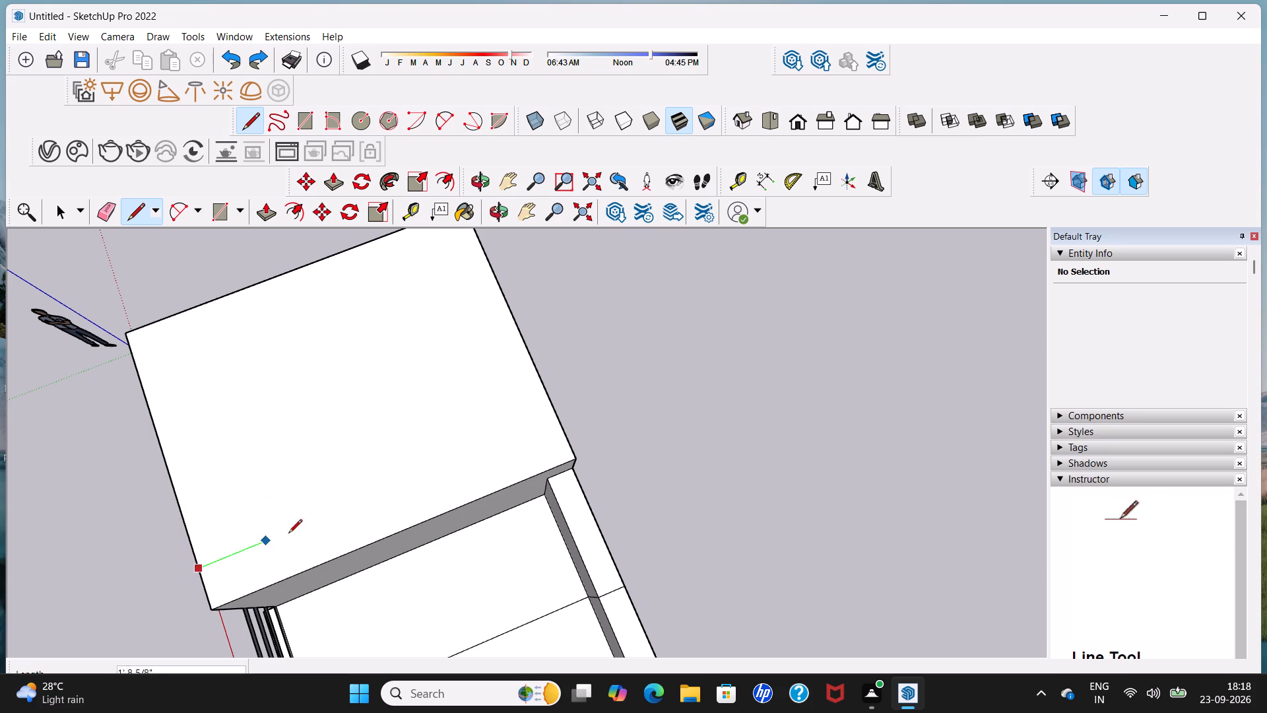
{"action": "left_click", "coordinate": [552, 419]}
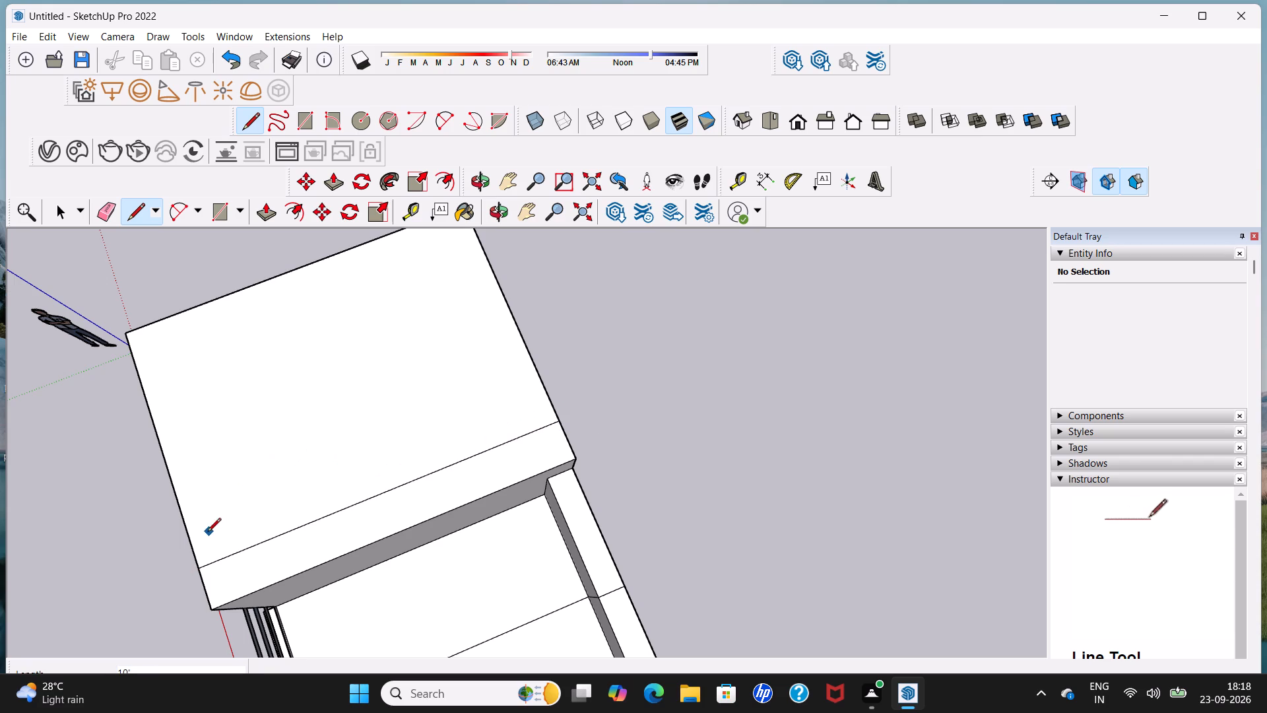
{"action": "left_click", "coordinate": [197, 549]}
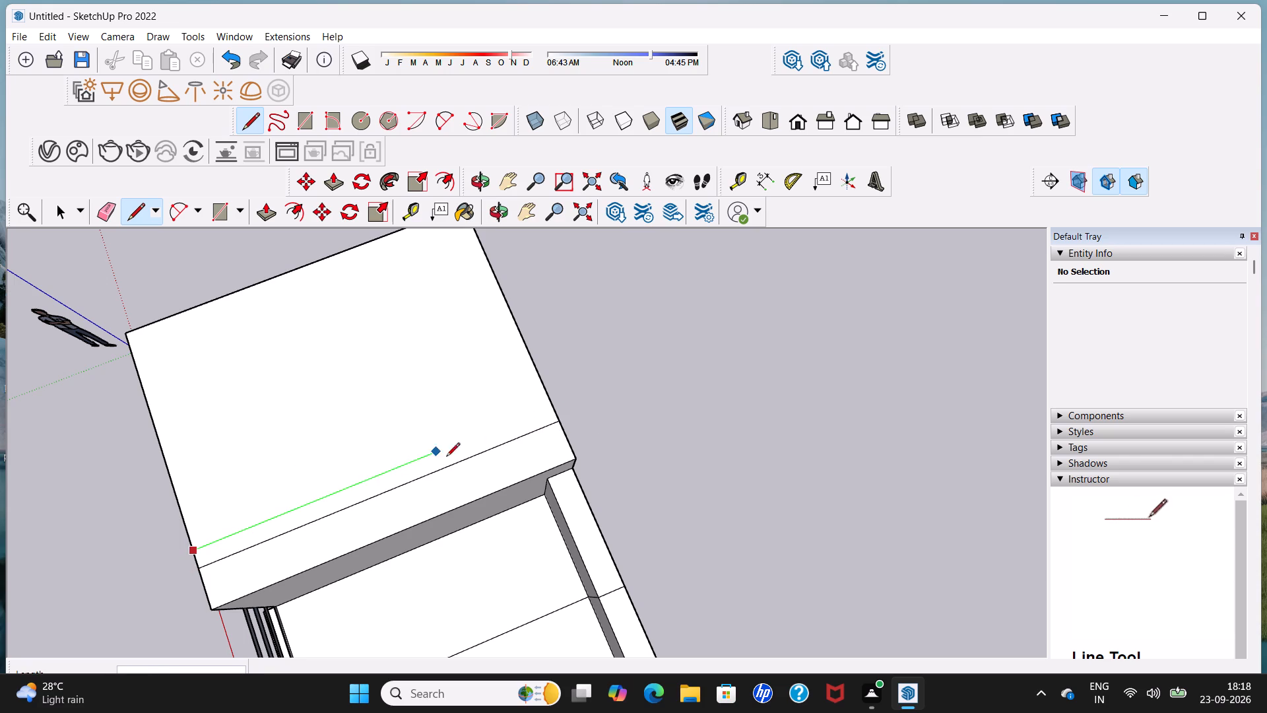
{"action": "left_click", "coordinate": [547, 409]}
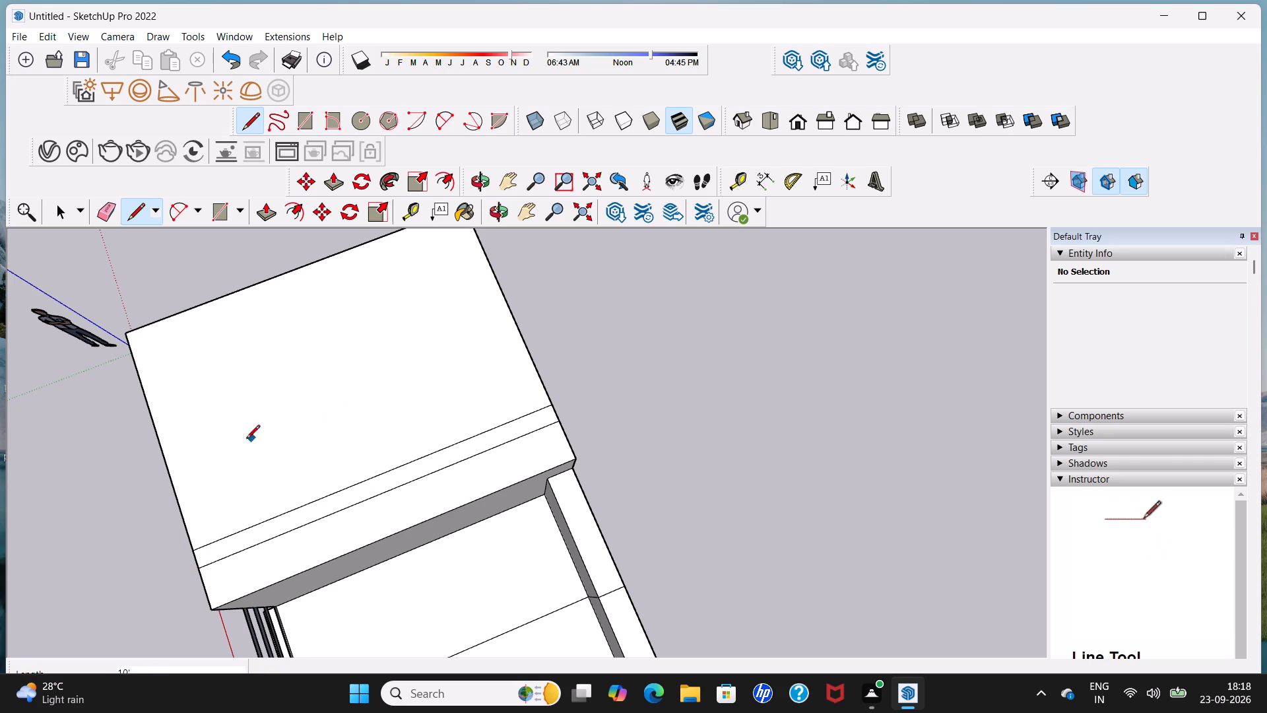
Draw four more parallel 10' lines from front to back across the raised roof block's top, as two closely spaced pairs.
{"action": "left_click", "coordinate": [182, 501]}
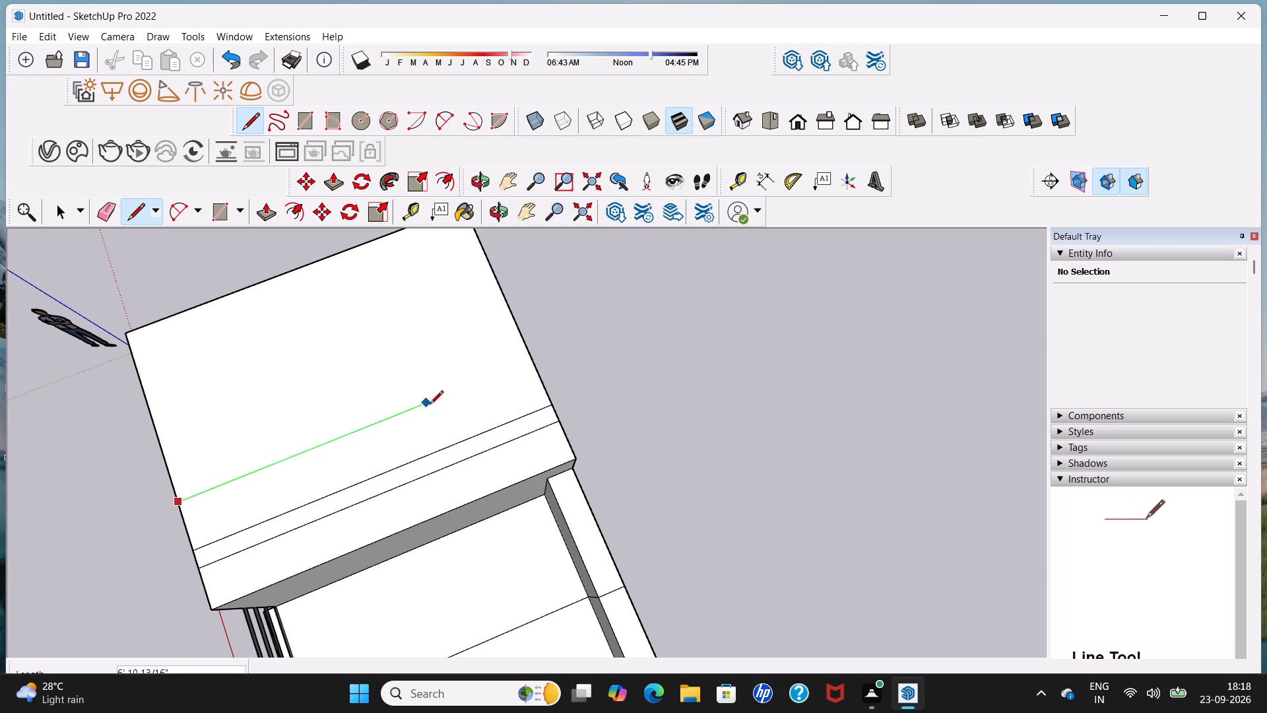
{"action": "left_click", "coordinate": [529, 361]}
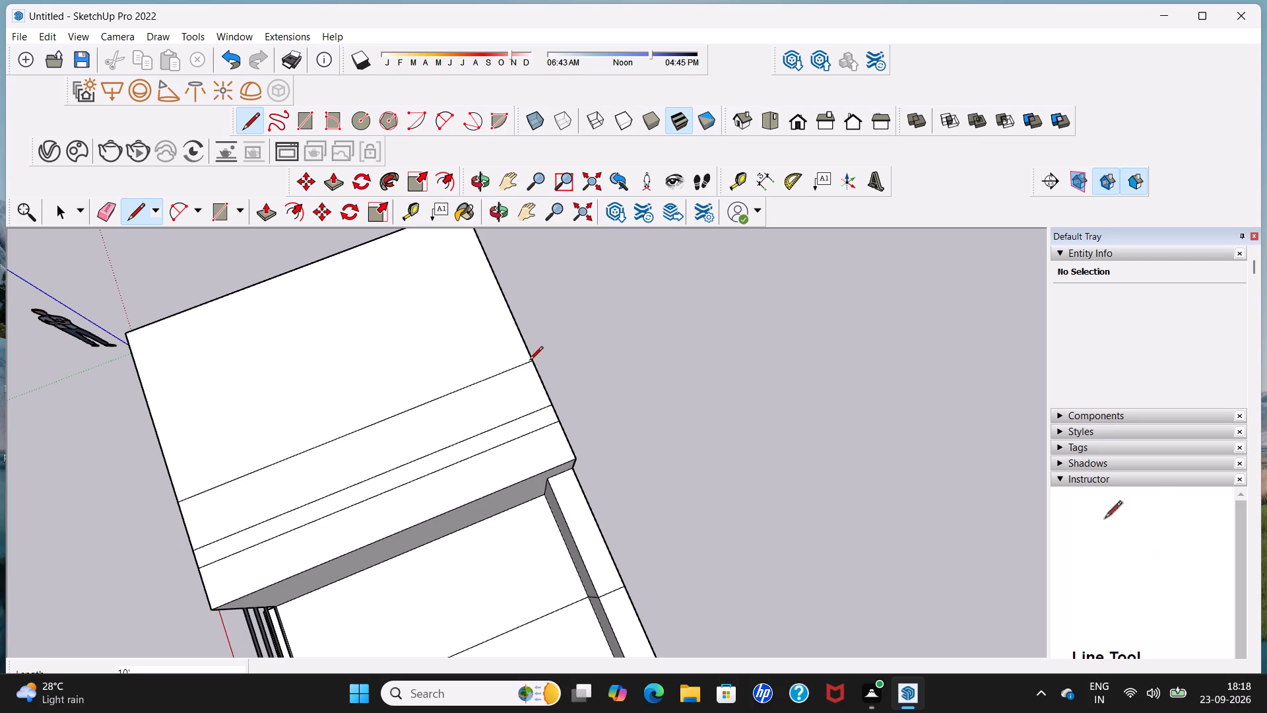
{"action": "left_click", "coordinate": [174, 486]}
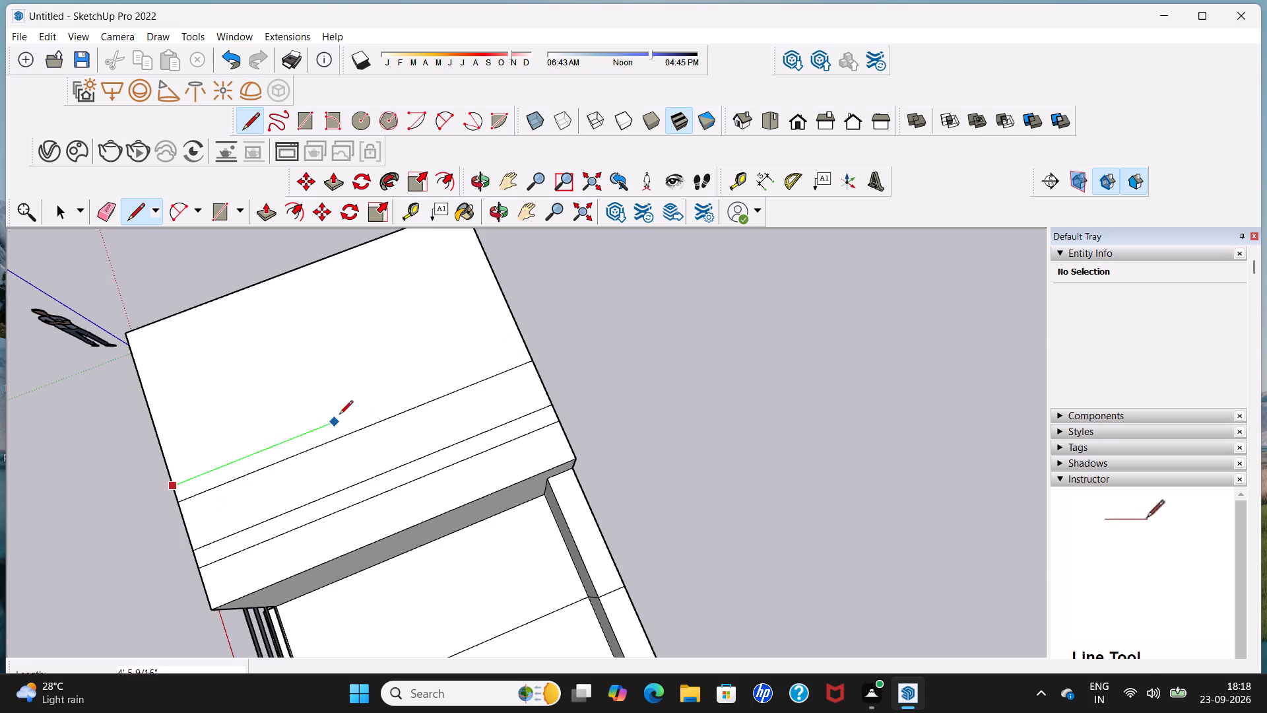
{"action": "left_click", "coordinate": [529, 345]}
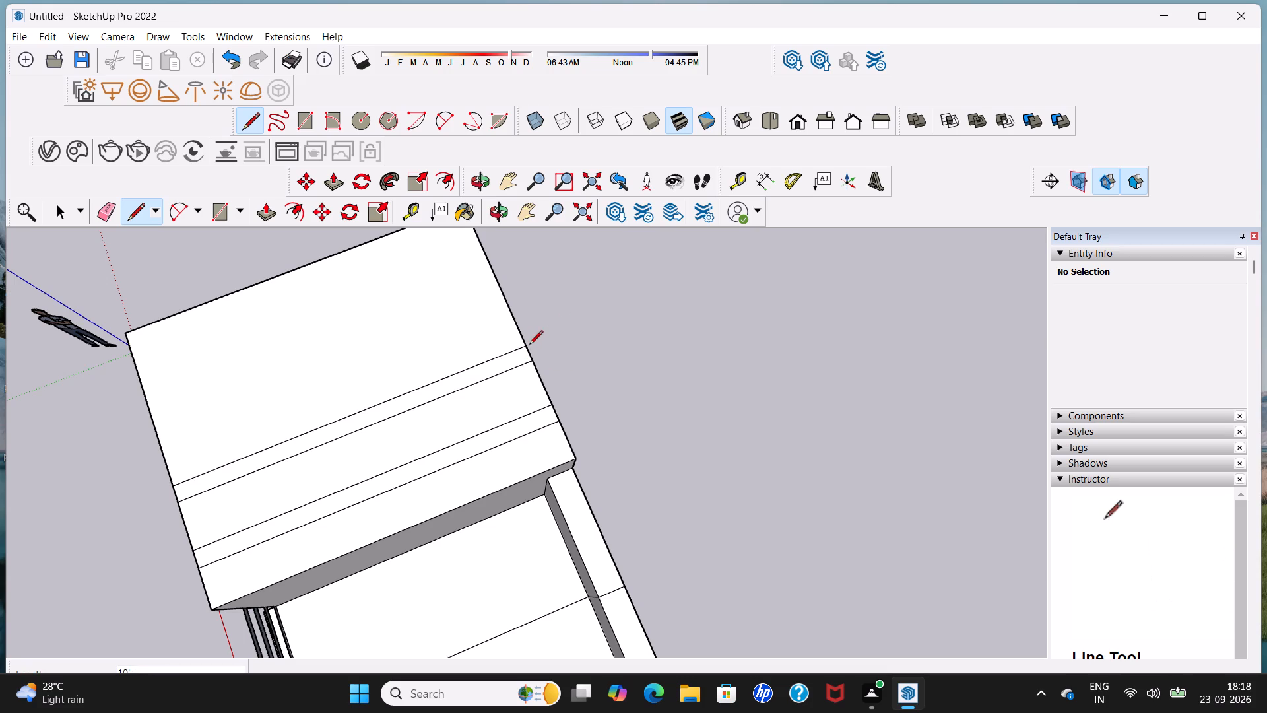
{"action": "left_click", "coordinate": [163, 437]}
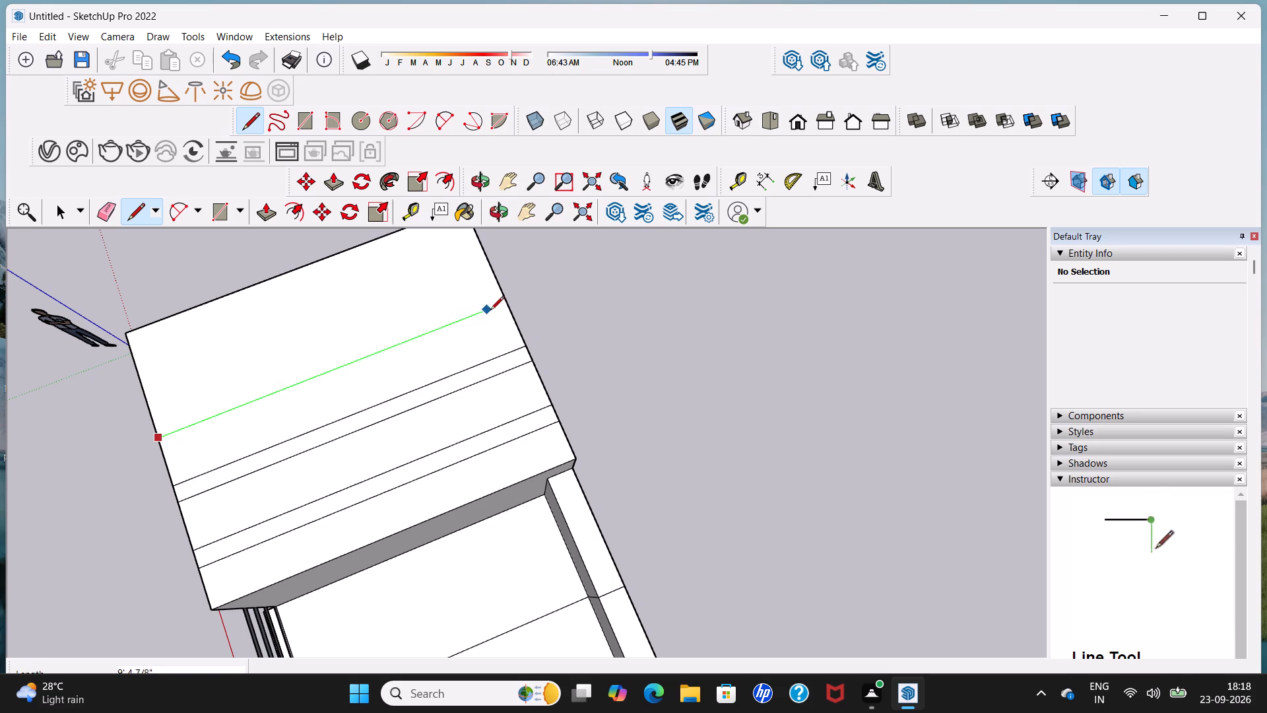
{"action": "left_click", "coordinate": [506, 306]}
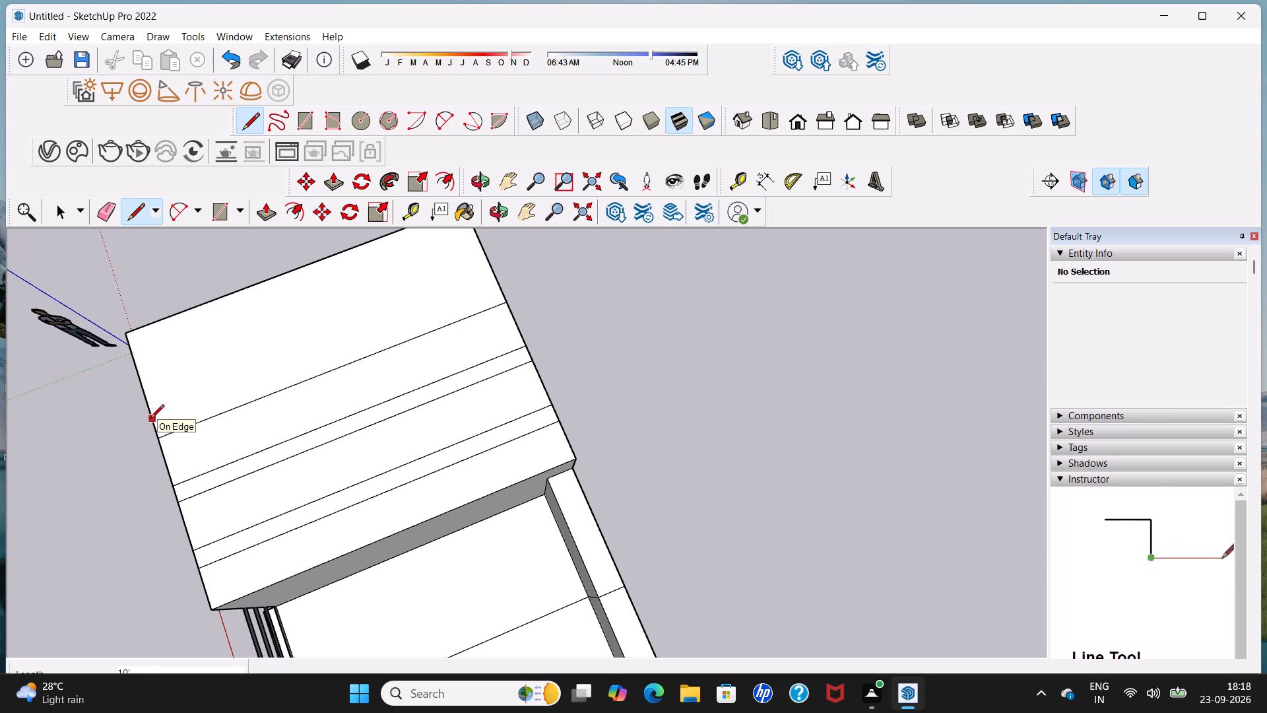
{"action": "left_click", "coordinate": [150, 420]}
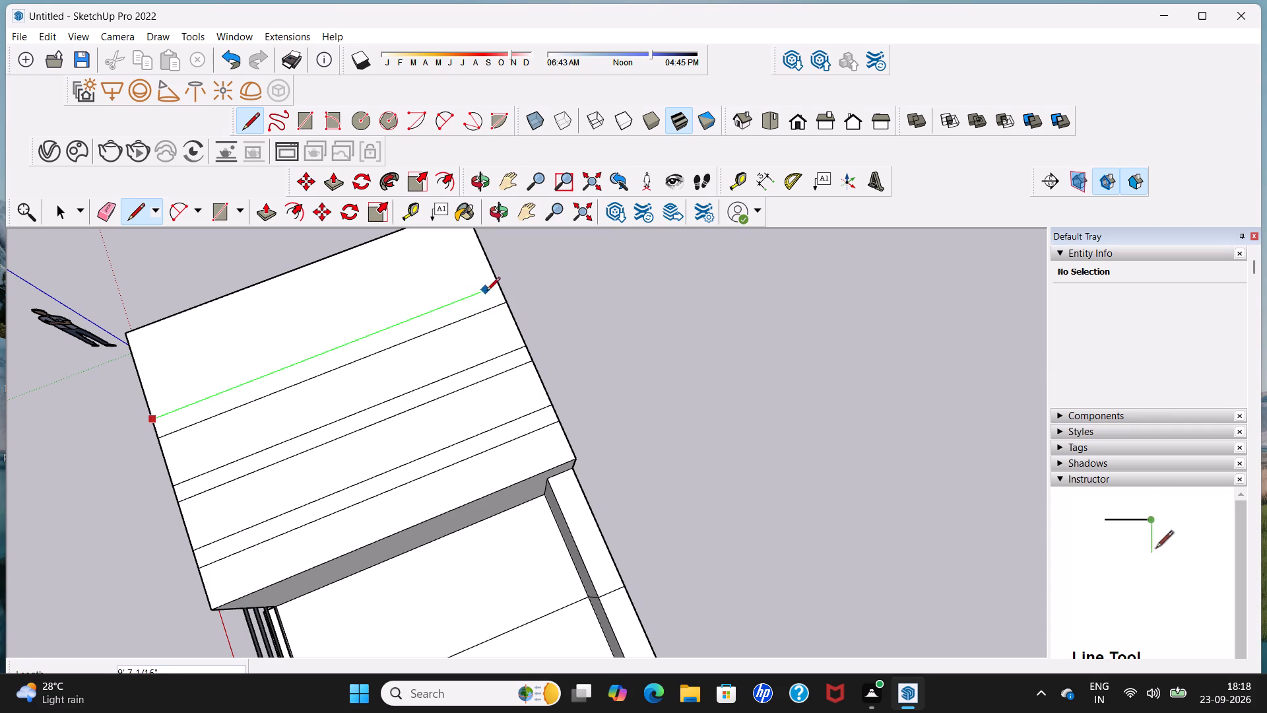
{"action": "left_click", "coordinate": [494, 288]}
Delete the three wide top faces between the line pairs and along the terrace-side edge, keeping narrow strips across the raised roof block.
{"action": "key", "text": "space"}
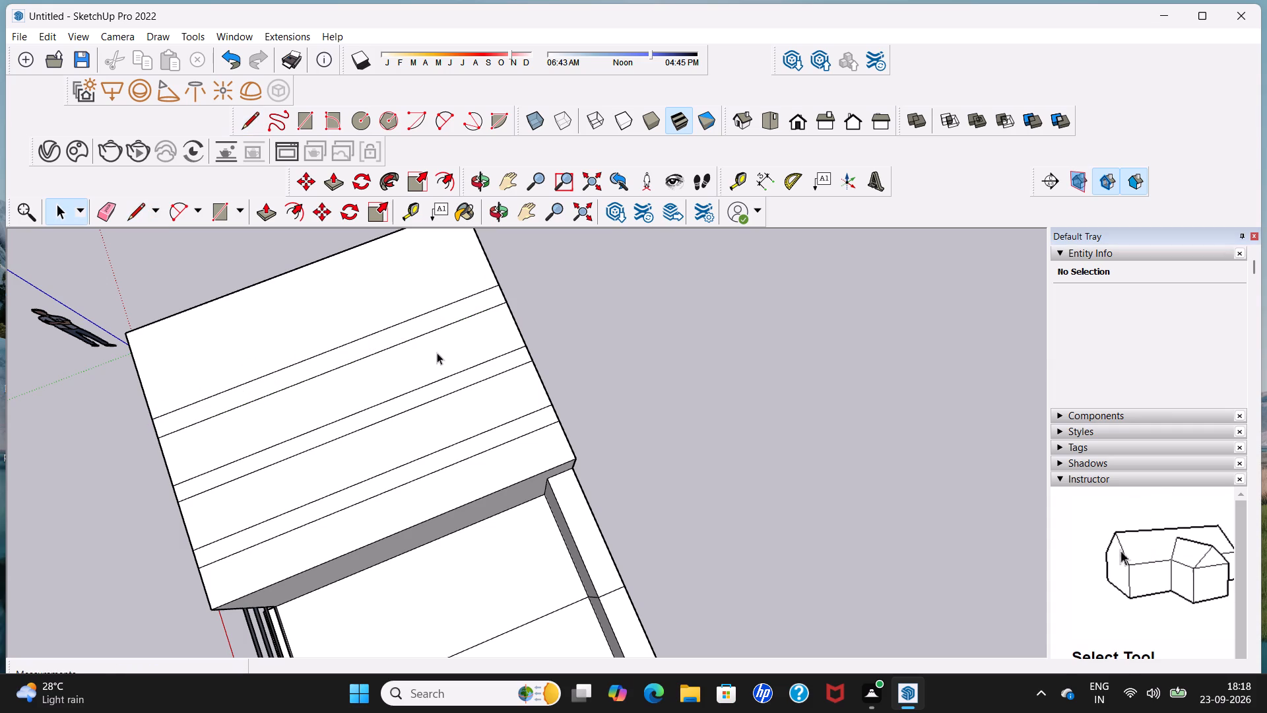
{"action": "left_click", "coordinate": [431, 359]}
{"action": "key", "text": "Delete"}
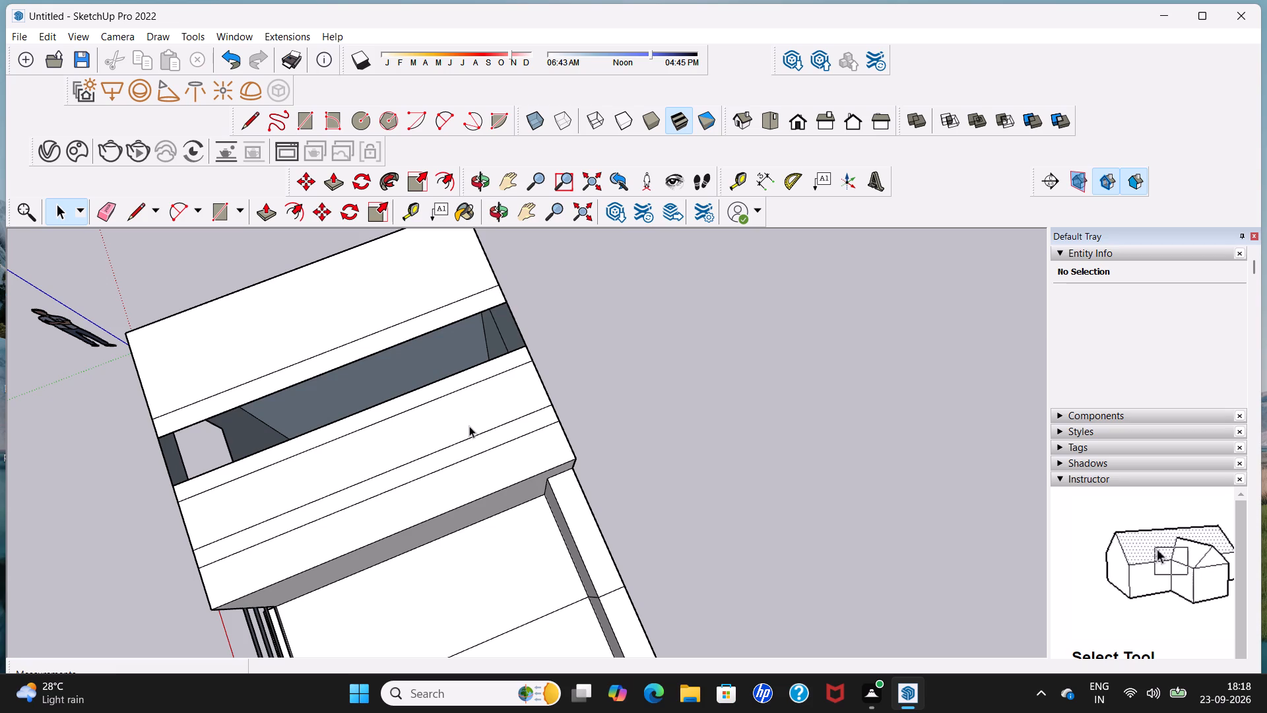
{"action": "left_click", "coordinate": [469, 420]}
{"action": "key", "text": "Delete"}
{"action": "left_click", "coordinate": [489, 479]}
{"action": "key", "text": "Delete"}
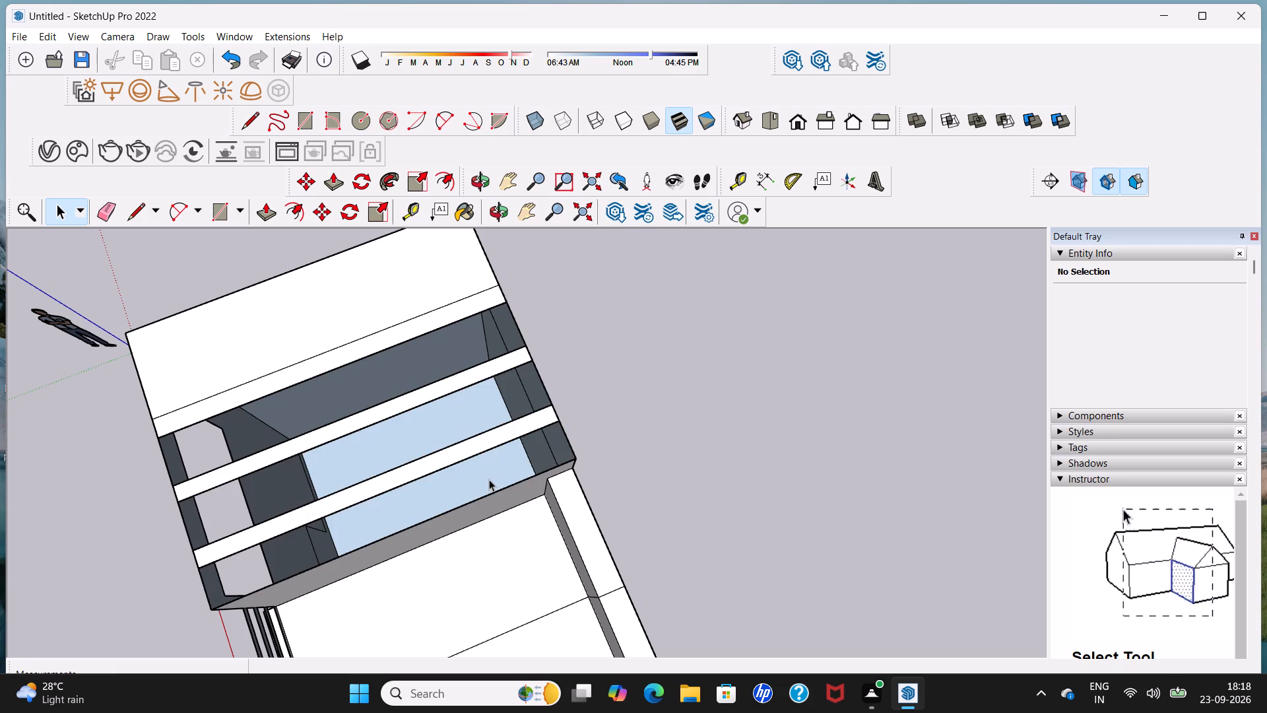
Examine the raised roof block's roof strips, interior and front opening from above, inside and the front.
{"action": "middle_click_drag", "start_coordinate": [272, 491], "coordinate": [410, 351]}
{"action": "scroll", "coordinate": [253, 391], "scroll_direction": "down", "scroll_amount": 5}
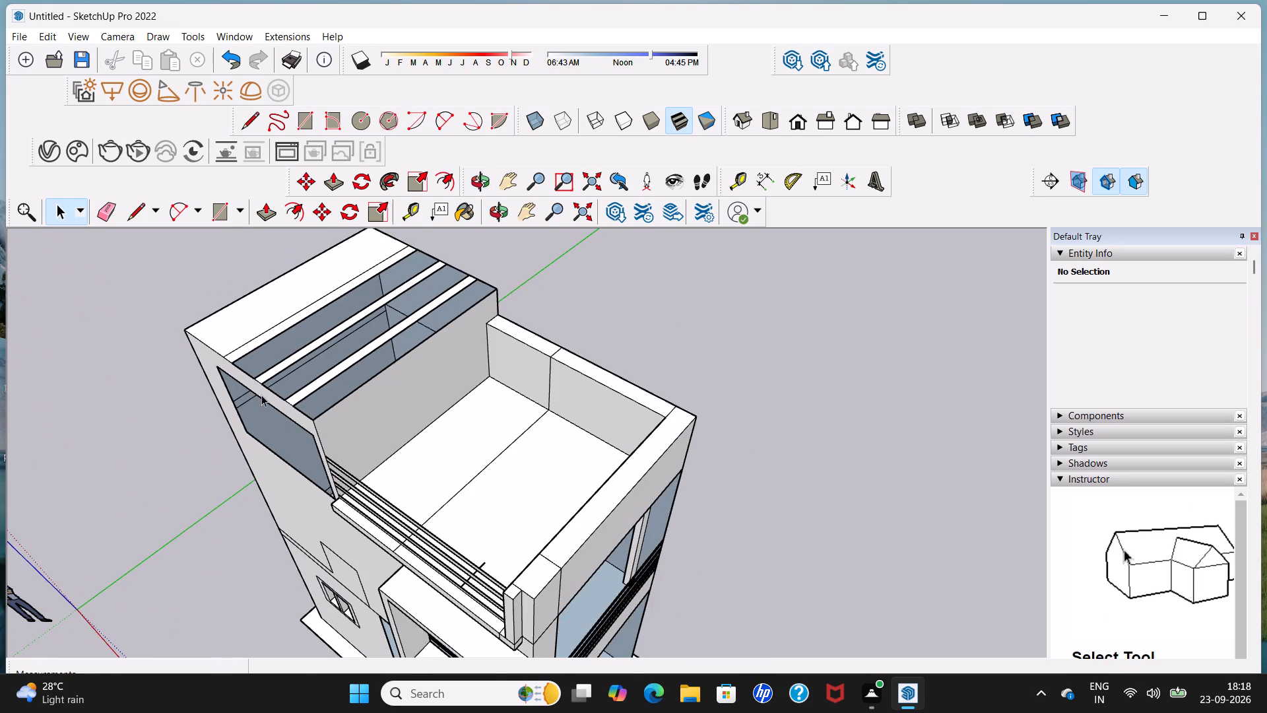
{"action": "middle_click_drag", "start_coordinate": [240, 409], "coordinate": [428, 345]}
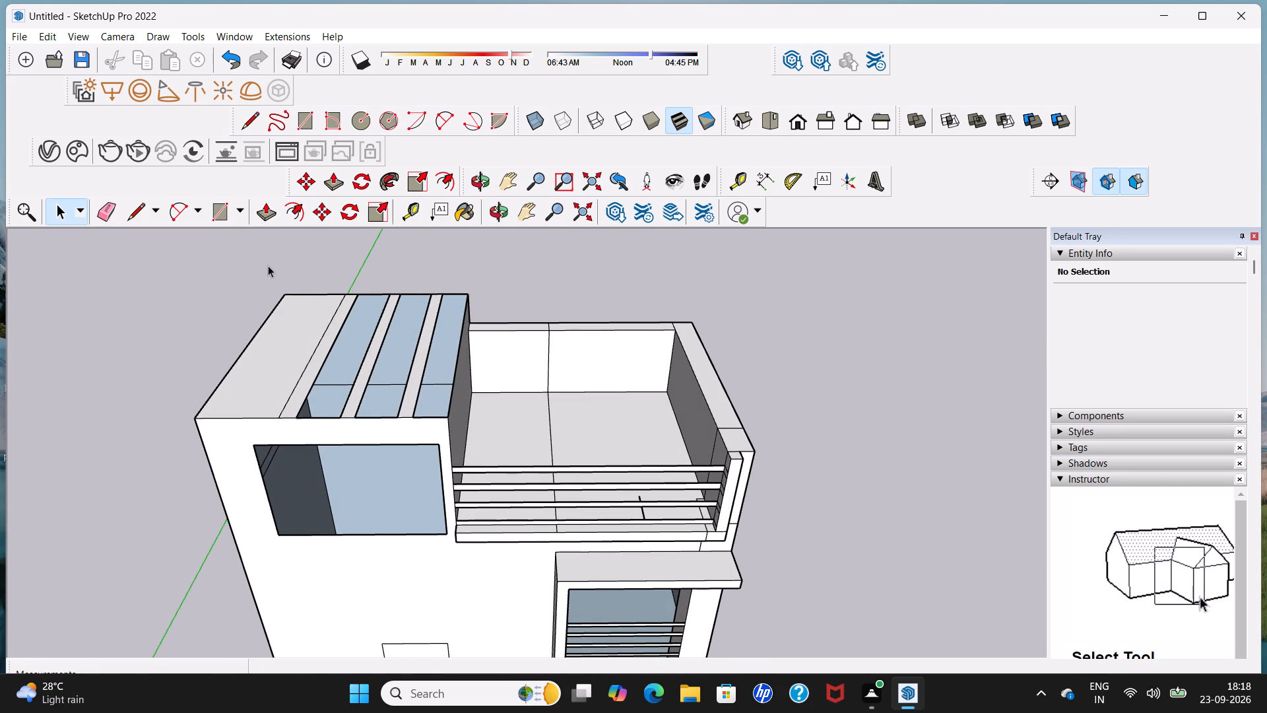
{"action": "middle_click_drag", "start_coordinate": [300, 396], "coordinate": [434, 338]}
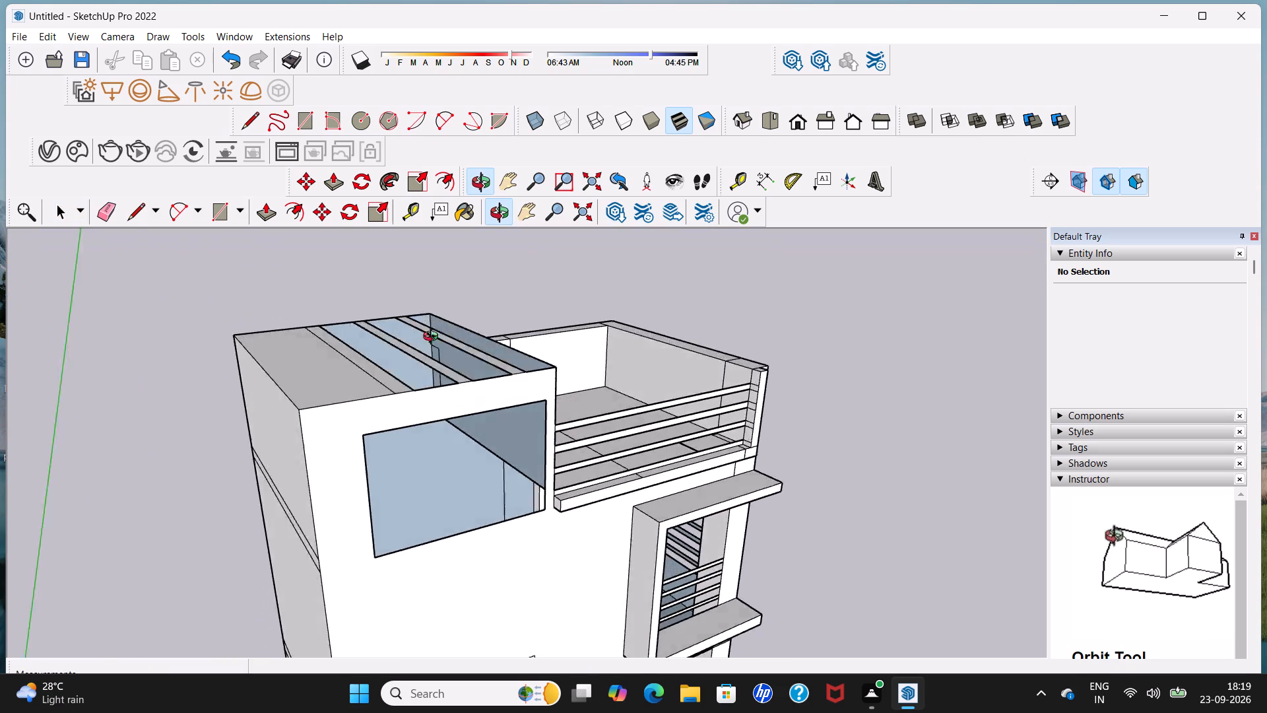
{"action": "middle_click_drag", "start_coordinate": [434, 338], "coordinate": [286, 372]}
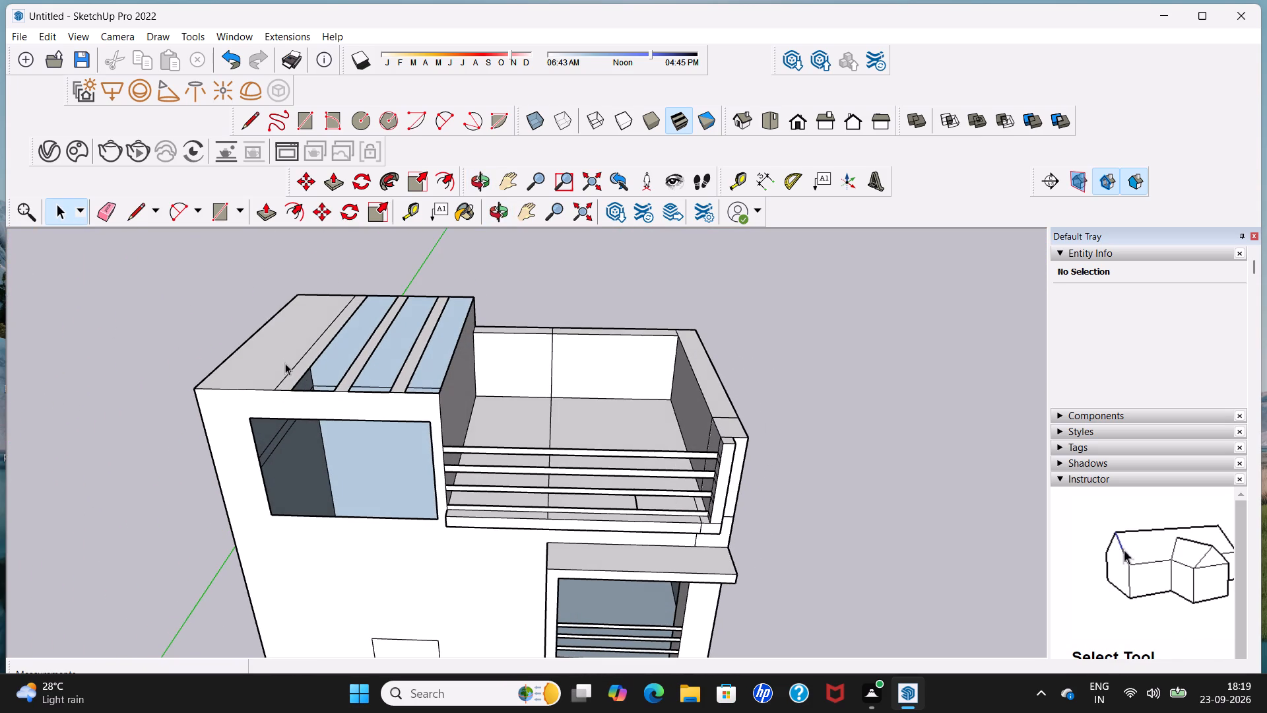
{"action": "scroll", "coordinate": [220, 605], "scroll_direction": "up", "scroll_amount": 4}
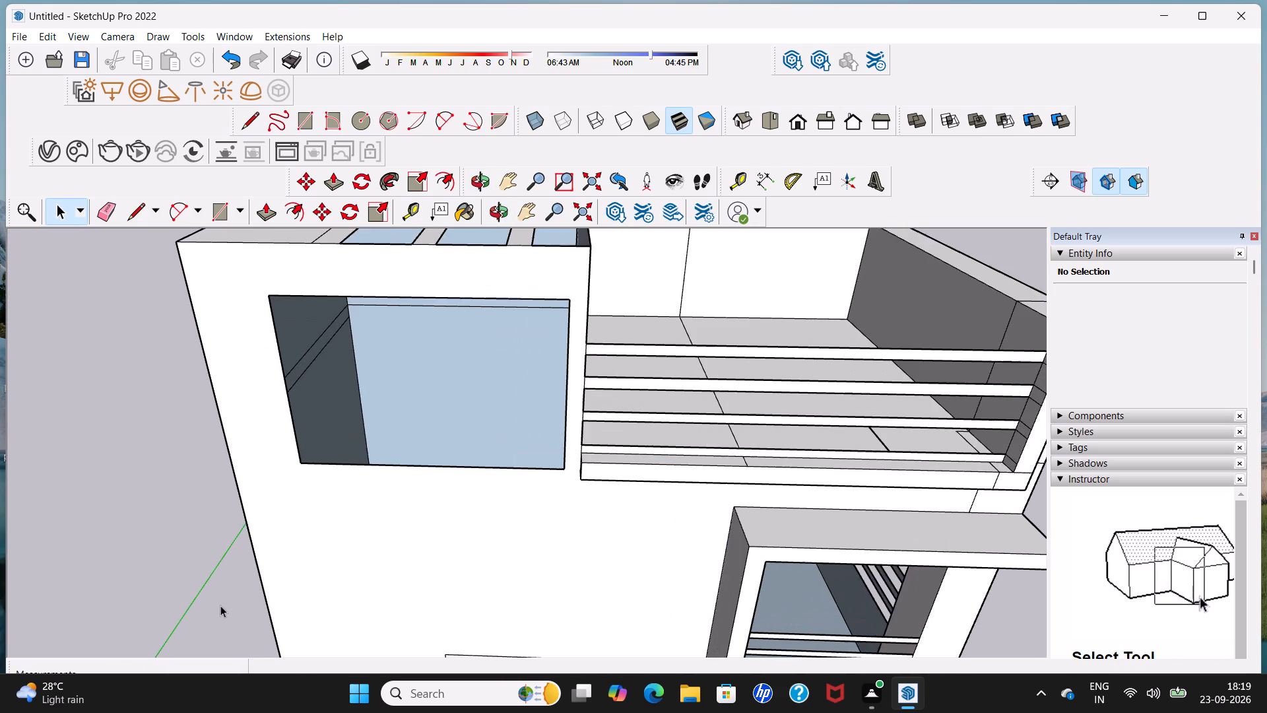
{"action": "scroll", "coordinate": [217, 603], "scroll_direction": "up", "scroll_amount": 3}
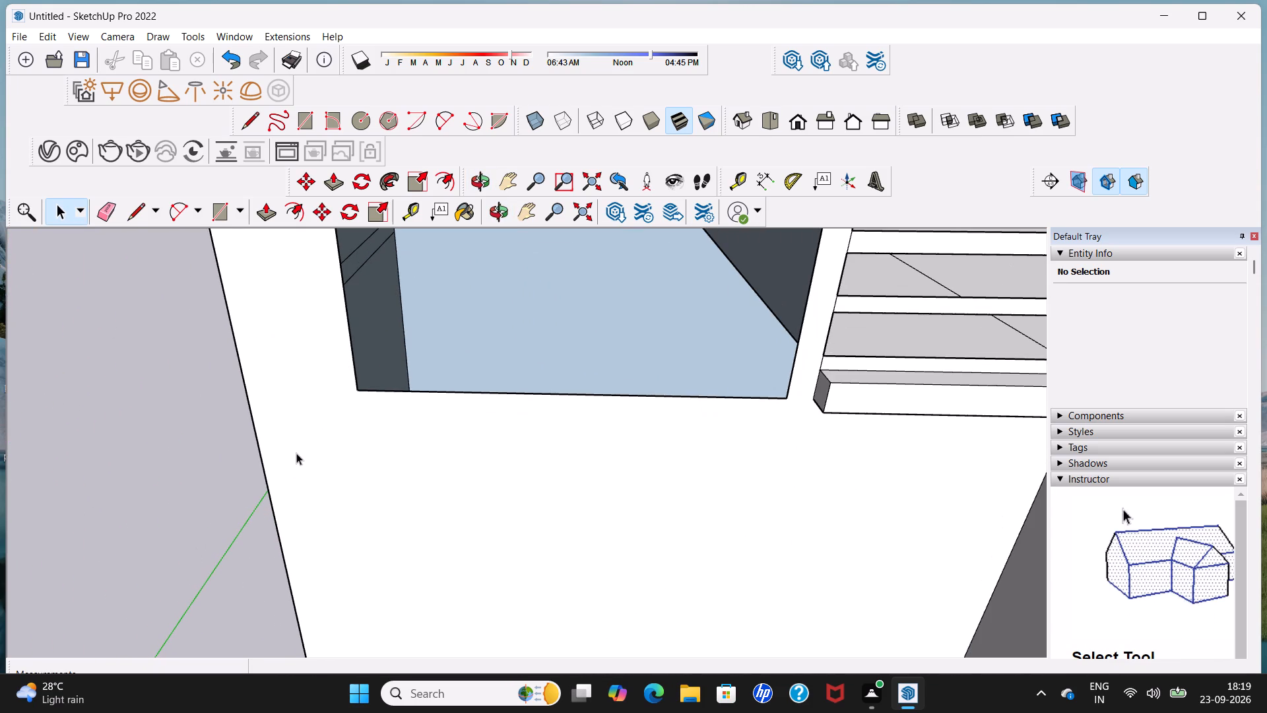
{"action": "scroll", "coordinate": [296, 448], "scroll_direction": "up", "scroll_amount": 1}
{"action": "middle_click_drag", "start_coordinate": [386, 369], "coordinate": [380, 446]}
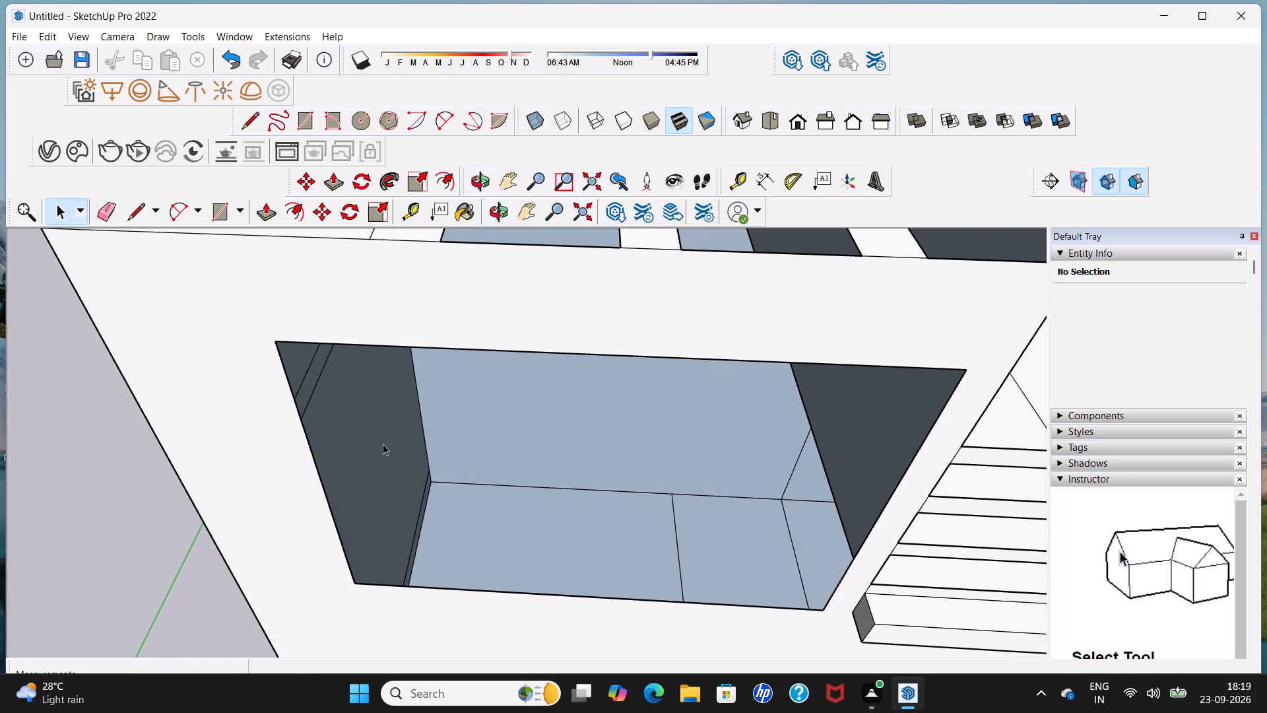
{"action": "scroll", "coordinate": [391, 437], "scroll_direction": "up", "scroll_amount": 2}
{"action": "scroll", "coordinate": [365, 415], "scroll_direction": "down", "scroll_amount": 1}
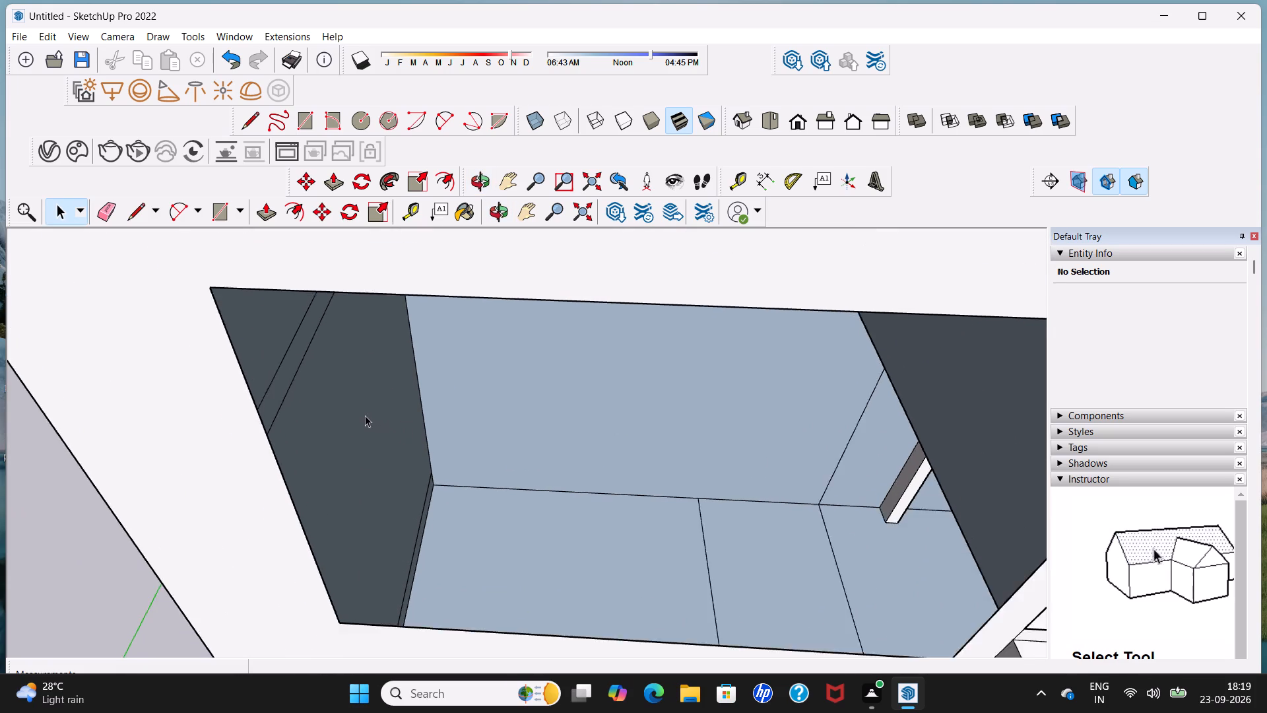
{"action": "scroll", "coordinate": [365, 415], "scroll_direction": "down", "scroll_amount": 4}
{"action": "middle_click_drag", "start_coordinate": [481, 355], "coordinate": [253, 444]}
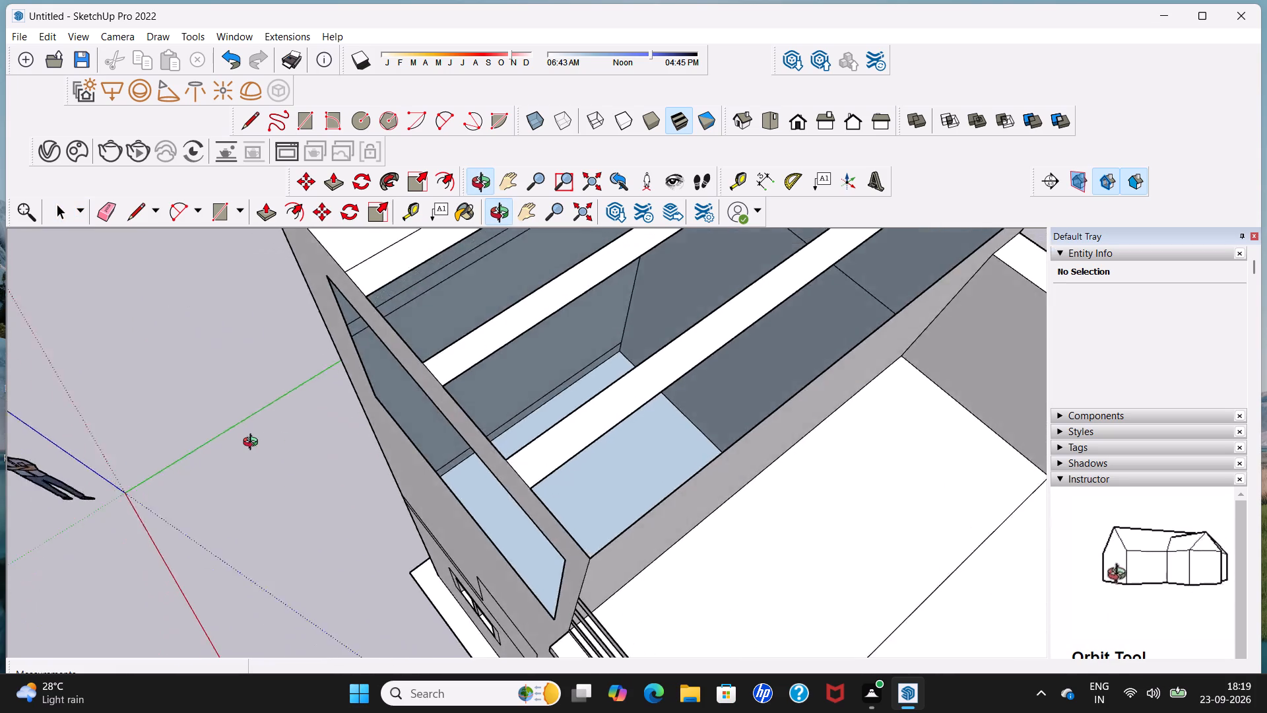
{"action": "middle_click_drag", "start_coordinate": [253, 444], "coordinate": [169, 391]}
{"action": "scroll", "coordinate": [626, 417], "scroll_direction": "up", "scroll_amount": 5}
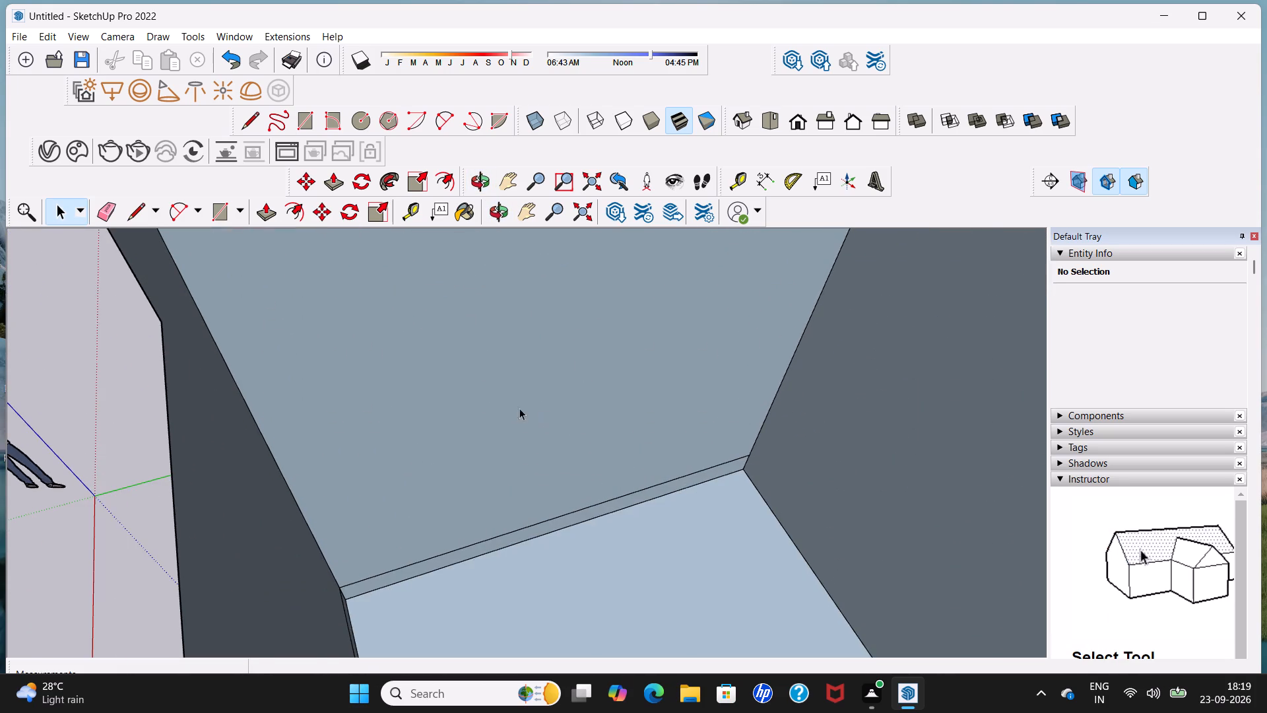
{"action": "scroll", "coordinate": [508, 405], "scroll_direction": "down", "scroll_amount": 4}
{"action": "middle_click_drag", "start_coordinate": [492, 394], "coordinate": [375, 390]}
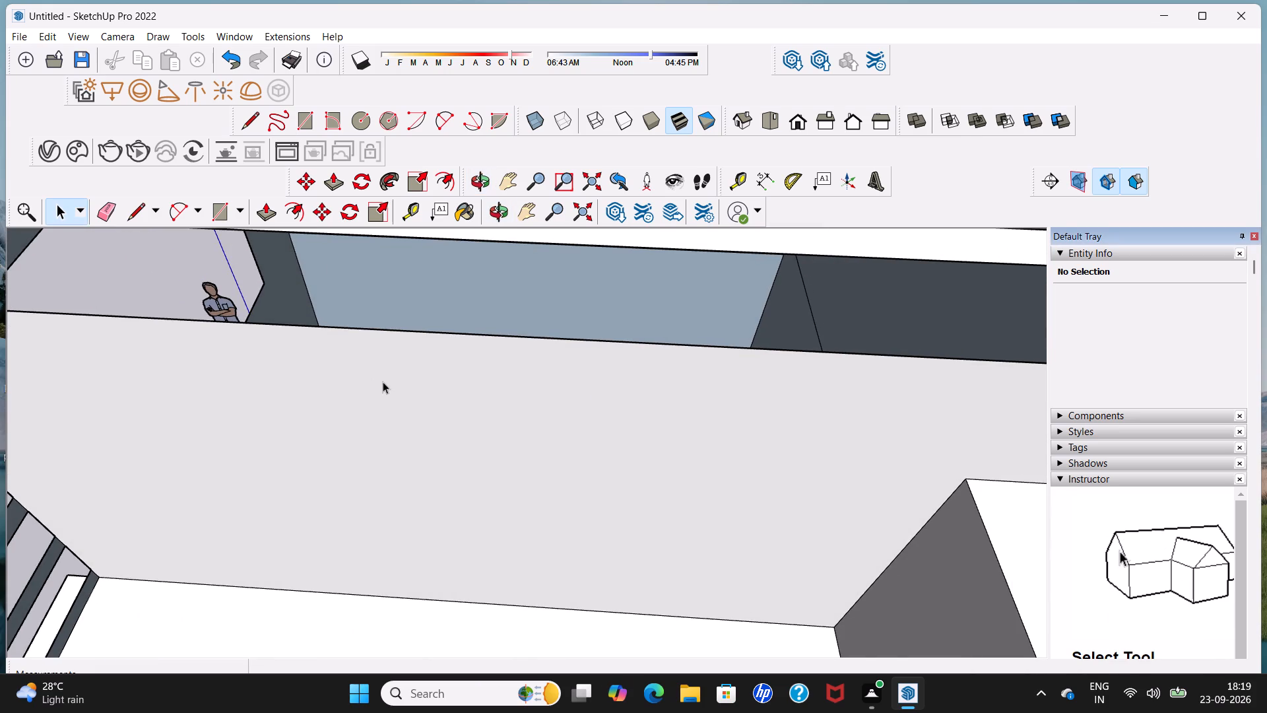
{"action": "scroll", "coordinate": [392, 347], "scroll_direction": "up", "scroll_amount": 5}
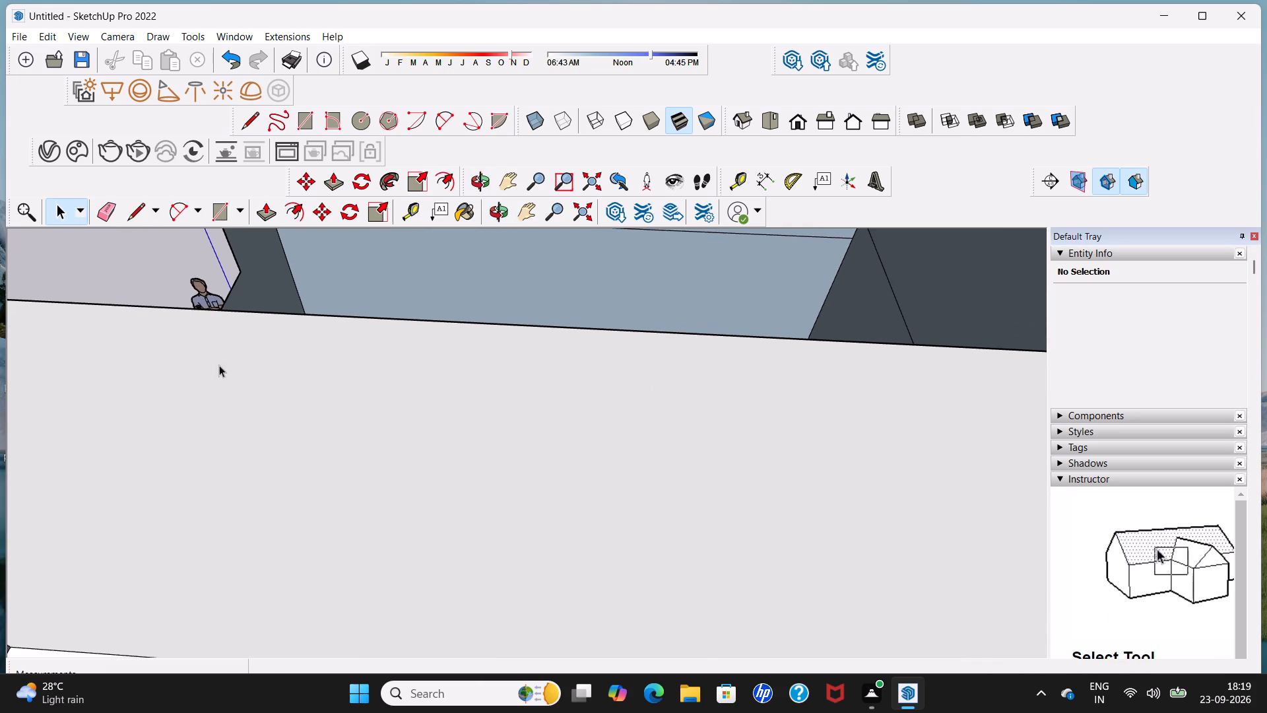
{"action": "middle_click_drag", "start_coordinate": [219, 365], "coordinate": [403, 333]}
{"action": "scroll", "coordinate": [401, 334], "scroll_direction": "down", "scroll_amount": 12}
{"action": "middle_click_drag", "start_coordinate": [187, 450], "coordinate": [292, 409]}
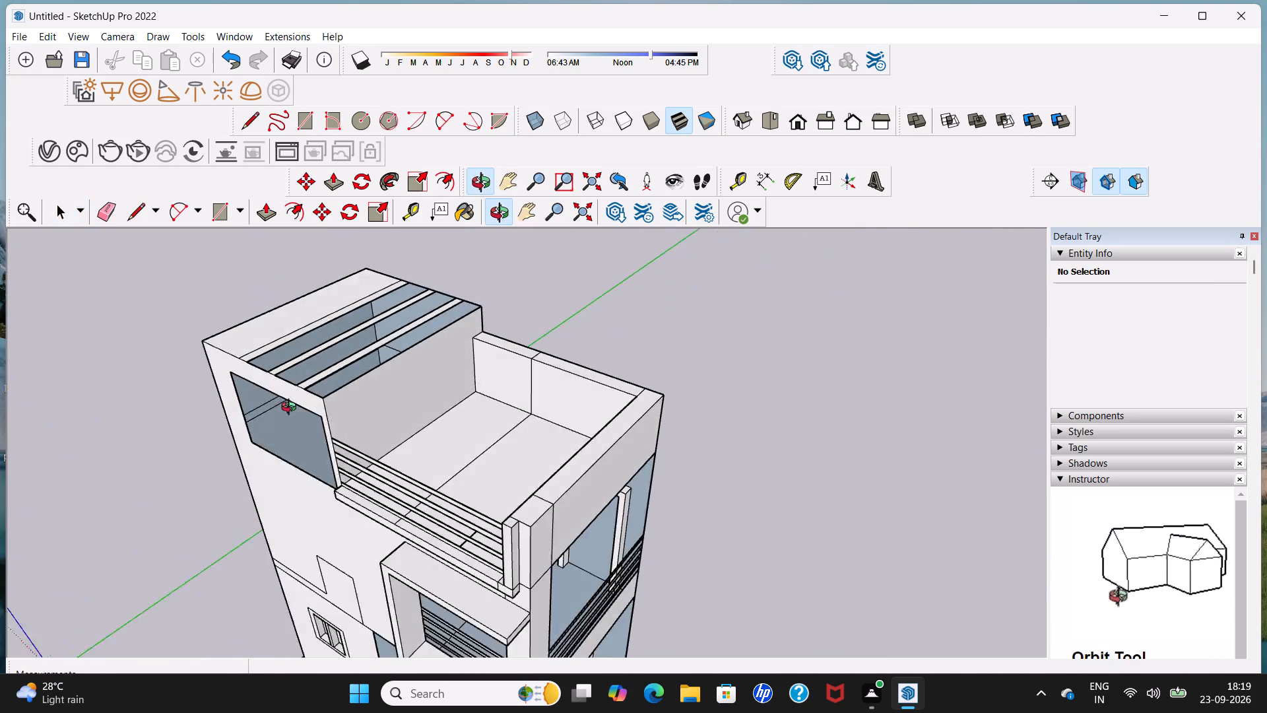
{"action": "middle_click_drag", "start_coordinate": [292, 409], "coordinate": [419, 350]}
{"action": "scroll", "coordinate": [280, 508], "scroll_direction": "up", "scroll_amount": 3}
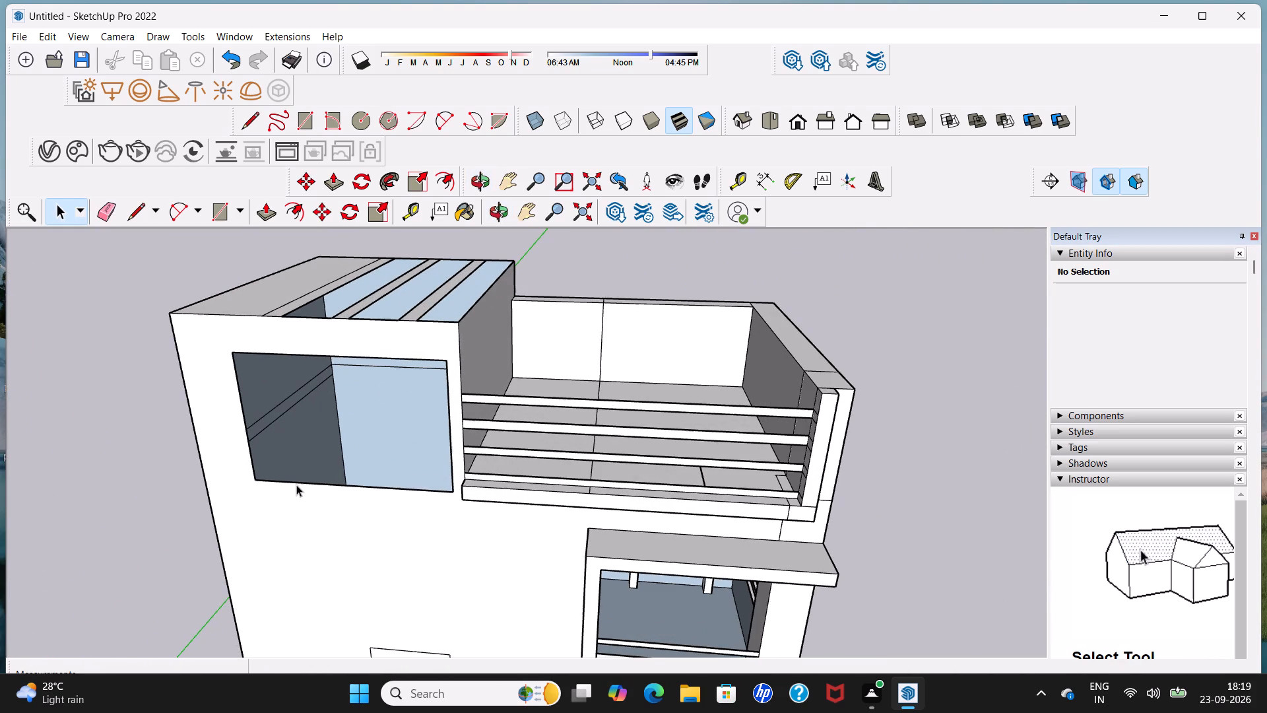
{"action": "scroll", "coordinate": [306, 471], "scroll_direction": "up", "scroll_amount": 1}
{"action": "middle_click_drag", "start_coordinate": [306, 471], "coordinate": [469, 419]}
{"action": "scroll", "coordinate": [469, 419], "scroll_direction": "up", "scroll_amount": 2}
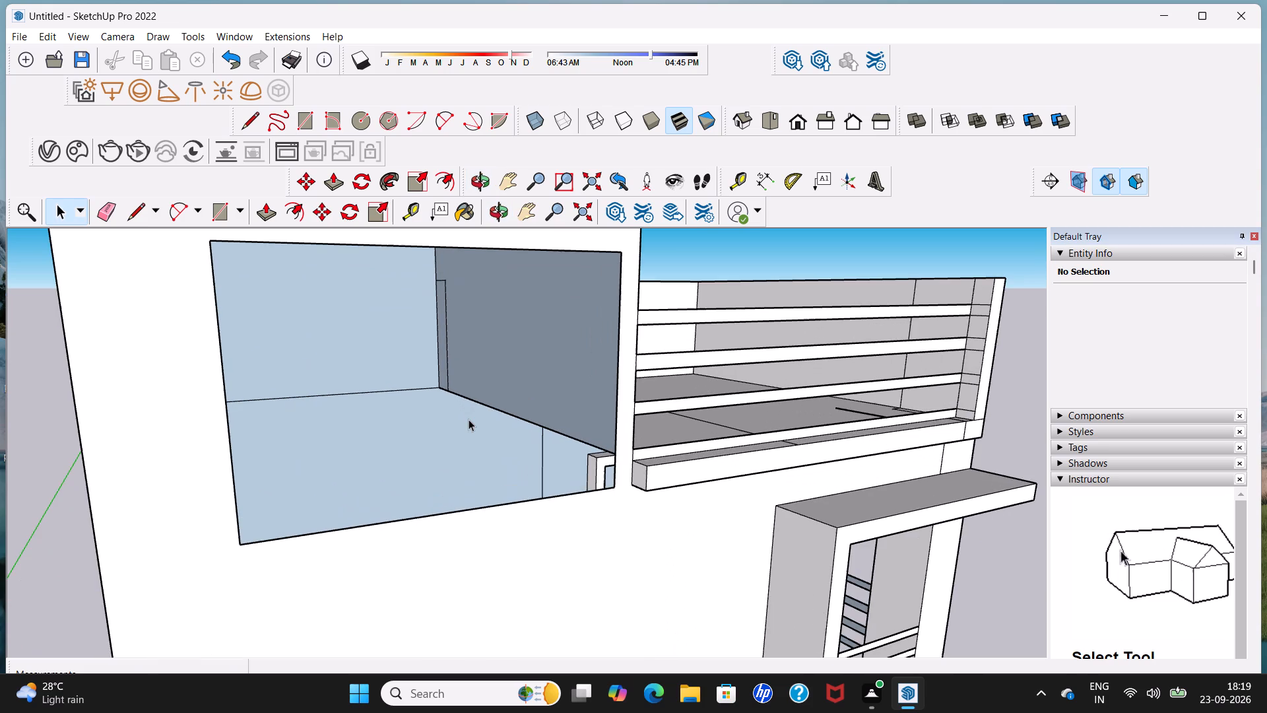
{"action": "scroll", "coordinate": [474, 419], "scroll_direction": "down", "scroll_amount": 4}
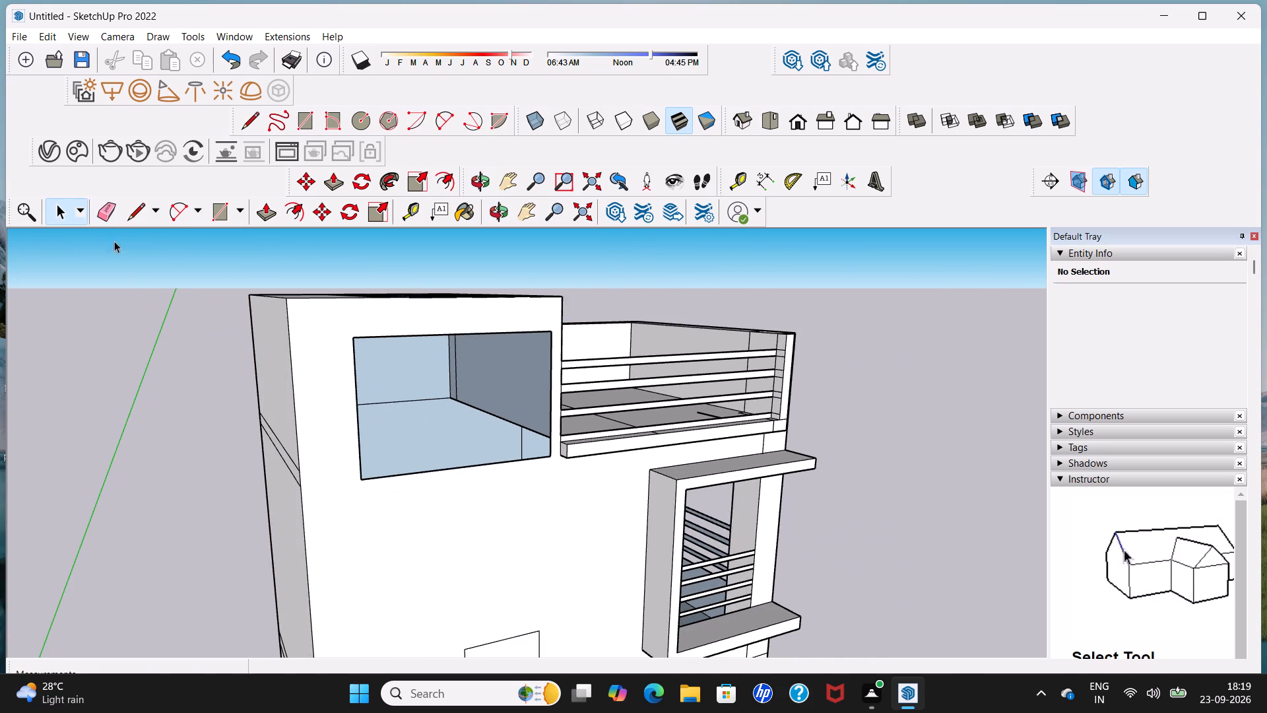
Draw two closely spaced horizontal lines about 6' long across the raised block's front opening, below its mid-height.
{"action": "left_click", "coordinate": [249, 124]}
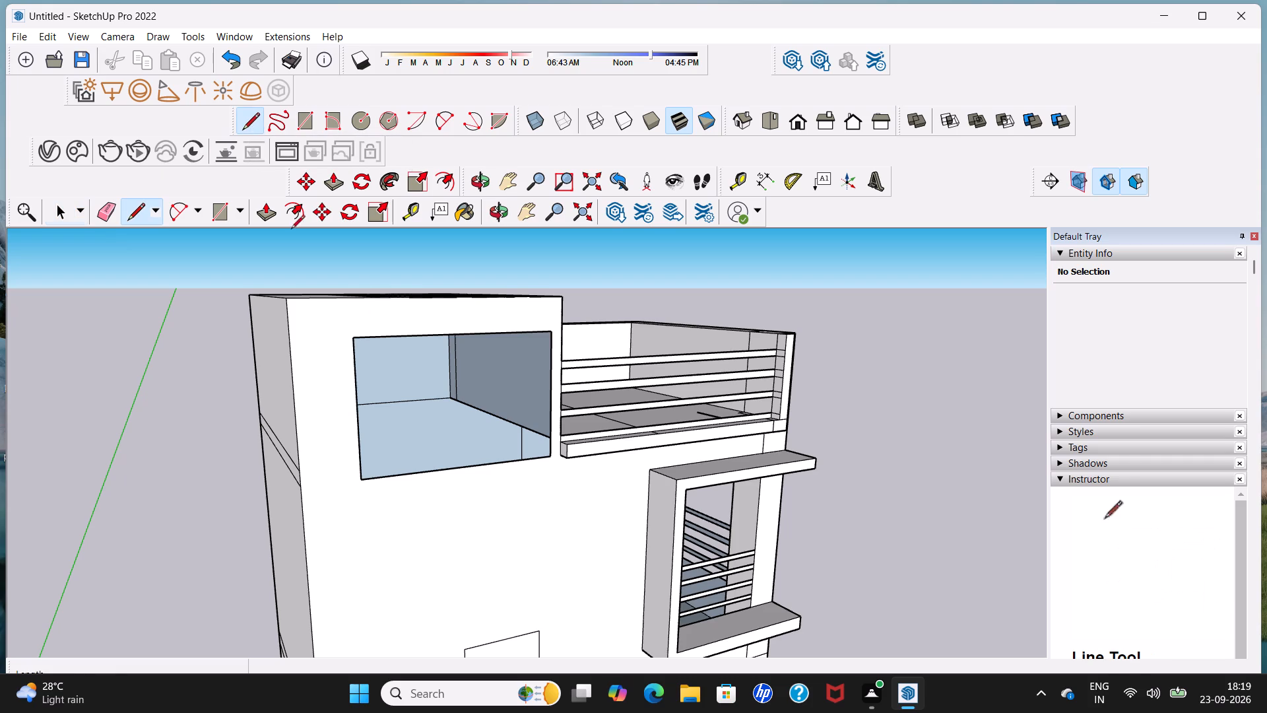
{"action": "middle_click_drag", "start_coordinate": [409, 415], "coordinate": [354, 425]}
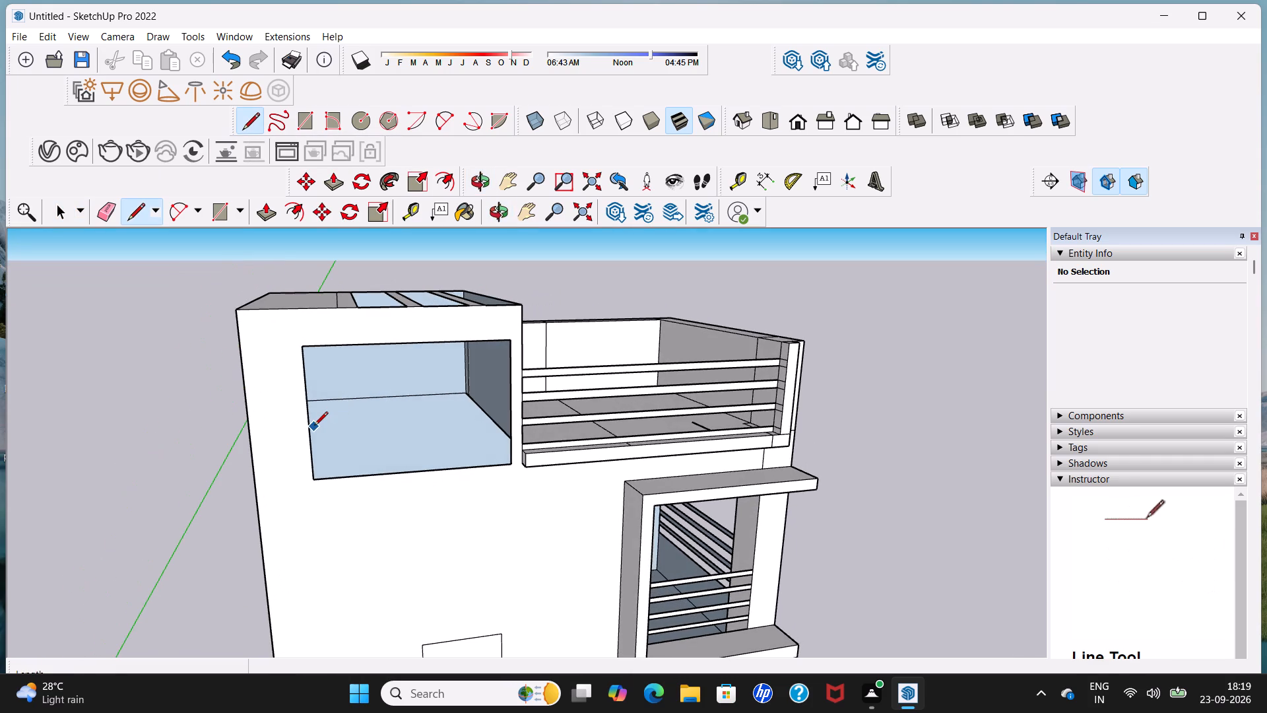
{"action": "left_click_drag", "start_coordinate": [311, 428], "coordinate": [321, 428]}
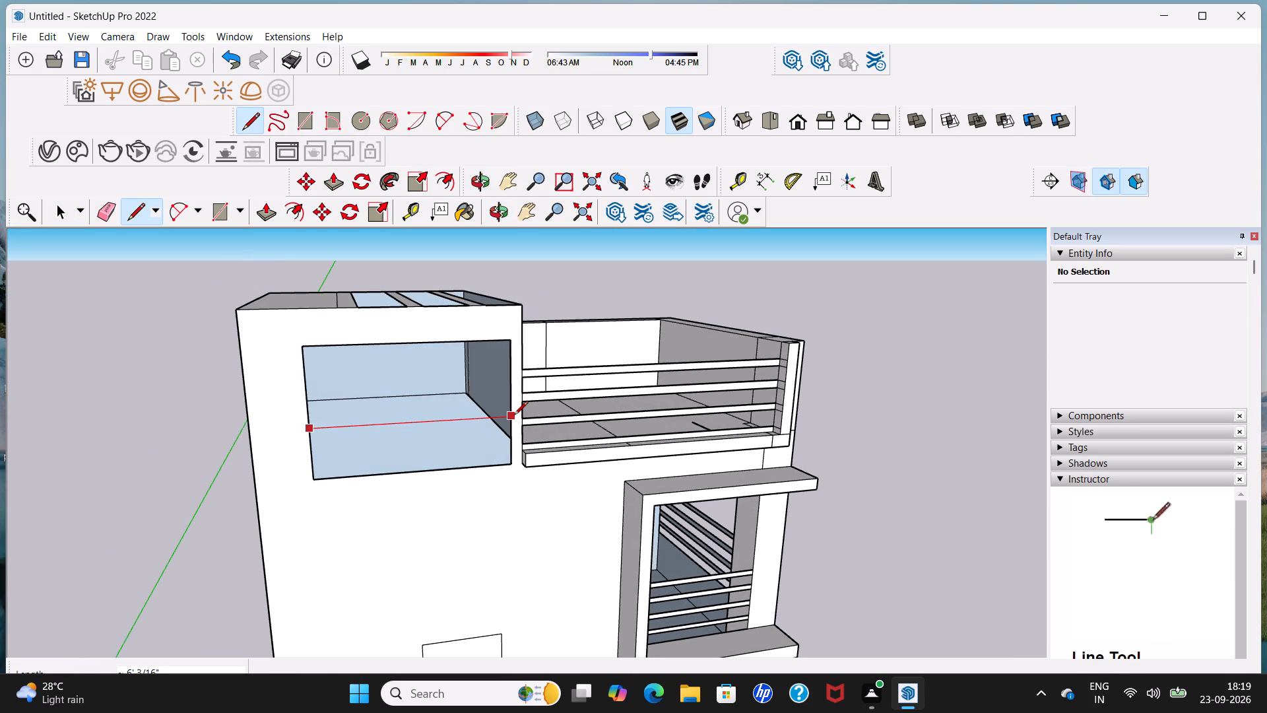
{"action": "left_click", "coordinate": [514, 416]}
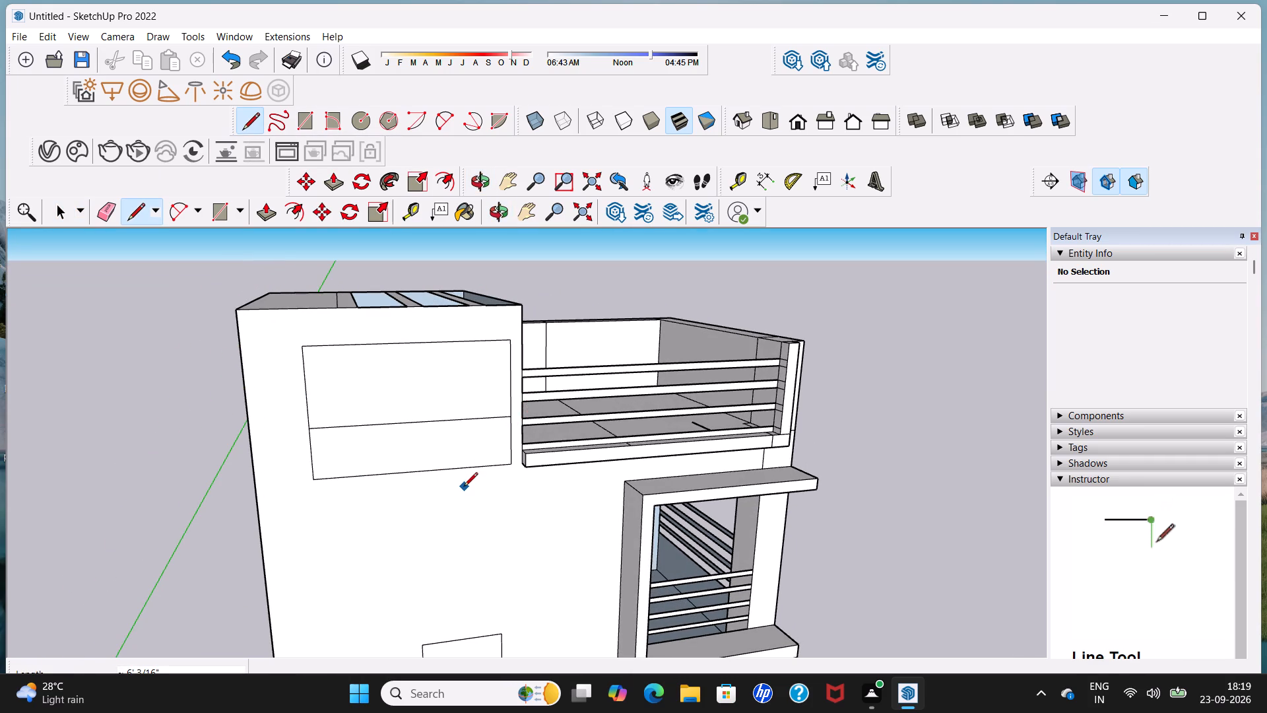
{"action": "scroll", "coordinate": [449, 492], "scroll_direction": "up", "scroll_amount": 3}
{"action": "scroll", "coordinate": [266, 422], "scroll_direction": "up", "scroll_amount": 2}
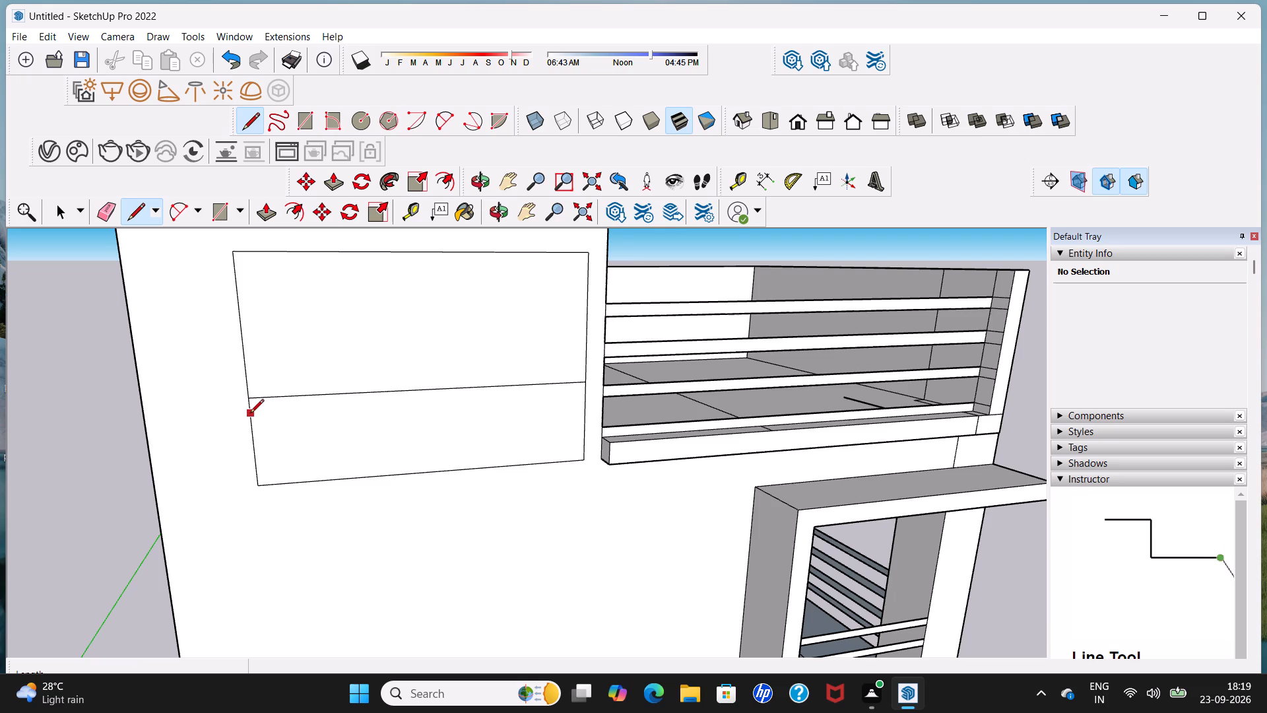
{"action": "left_click", "coordinate": [251, 409]}
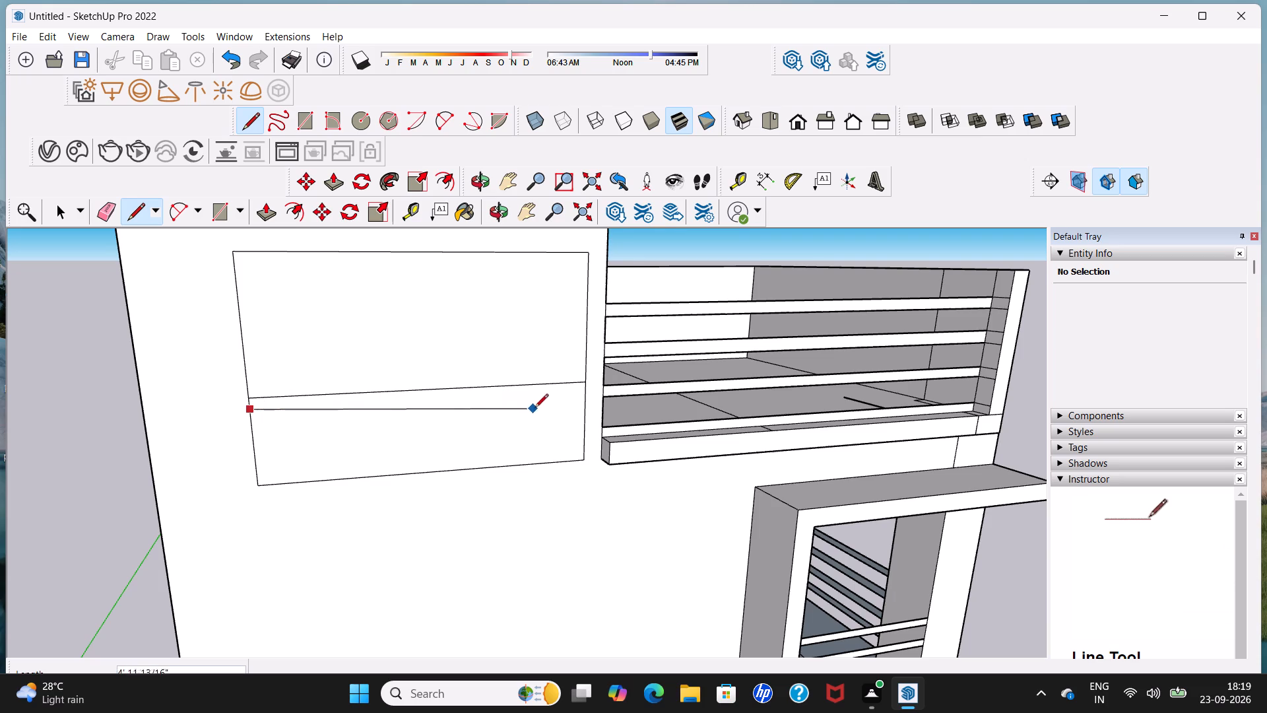
{"action": "left_click", "coordinate": [585, 395]}
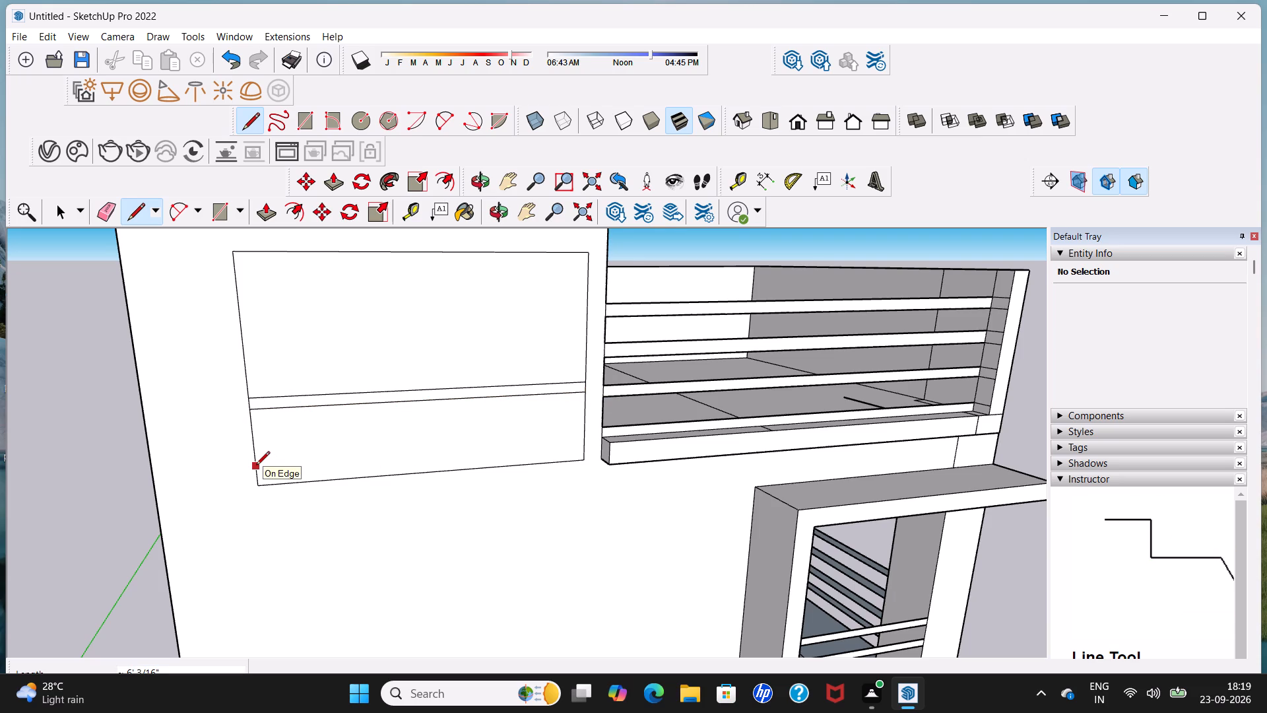
Delete the face below the two horizontal lines in the raised block's front opening.
{"action": "key", "text": "space"}
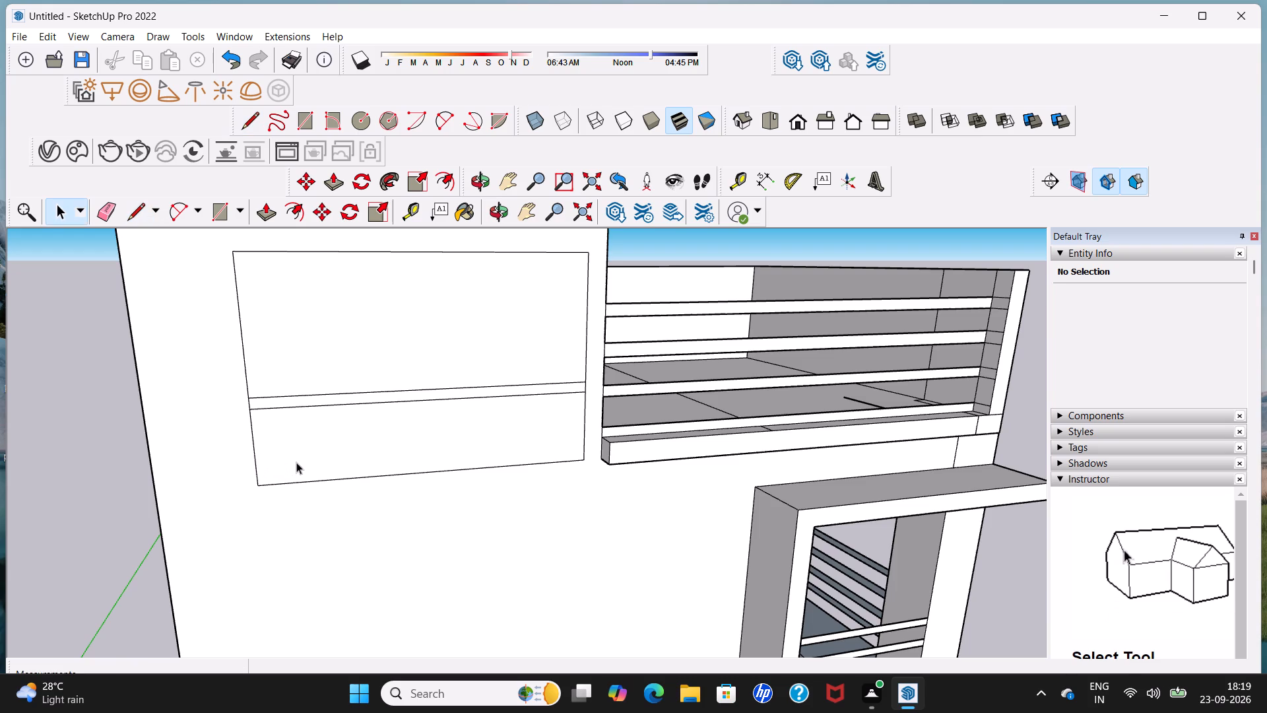
{"action": "left_click", "coordinate": [301, 460]}
{"action": "key", "text": "Delete"}
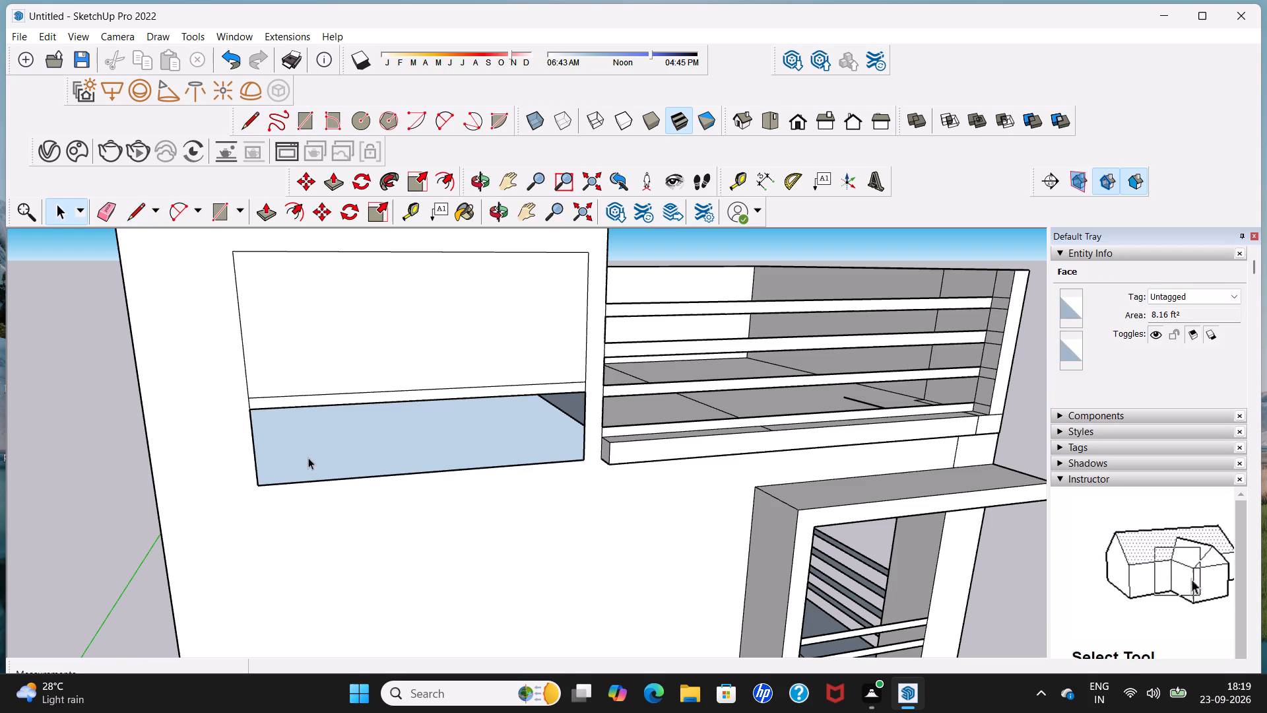
Delete the face above the two horizontal lines in the raised block's front opening, keeping the narrow bar between them.
{"action": "left_click", "coordinate": [366, 344]}
{"action": "key", "text": "Delete"}
Draw a vertical line about 14' long on the side wall beside the front corner, from the lower floor band to the roof edge.
{"action": "scroll", "coordinate": [399, 382], "scroll_direction": "down", "scroll_amount": 8}
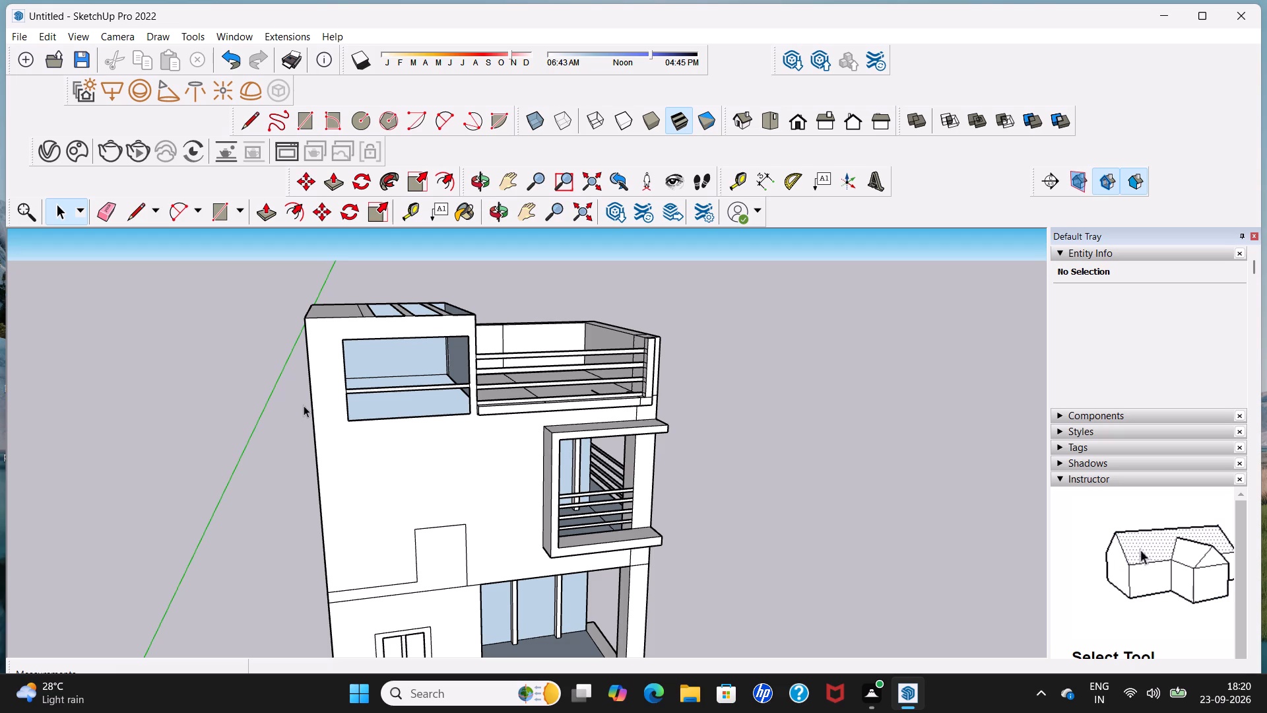
{"action": "middle_click_drag", "start_coordinate": [304, 401], "coordinate": [492, 399]}
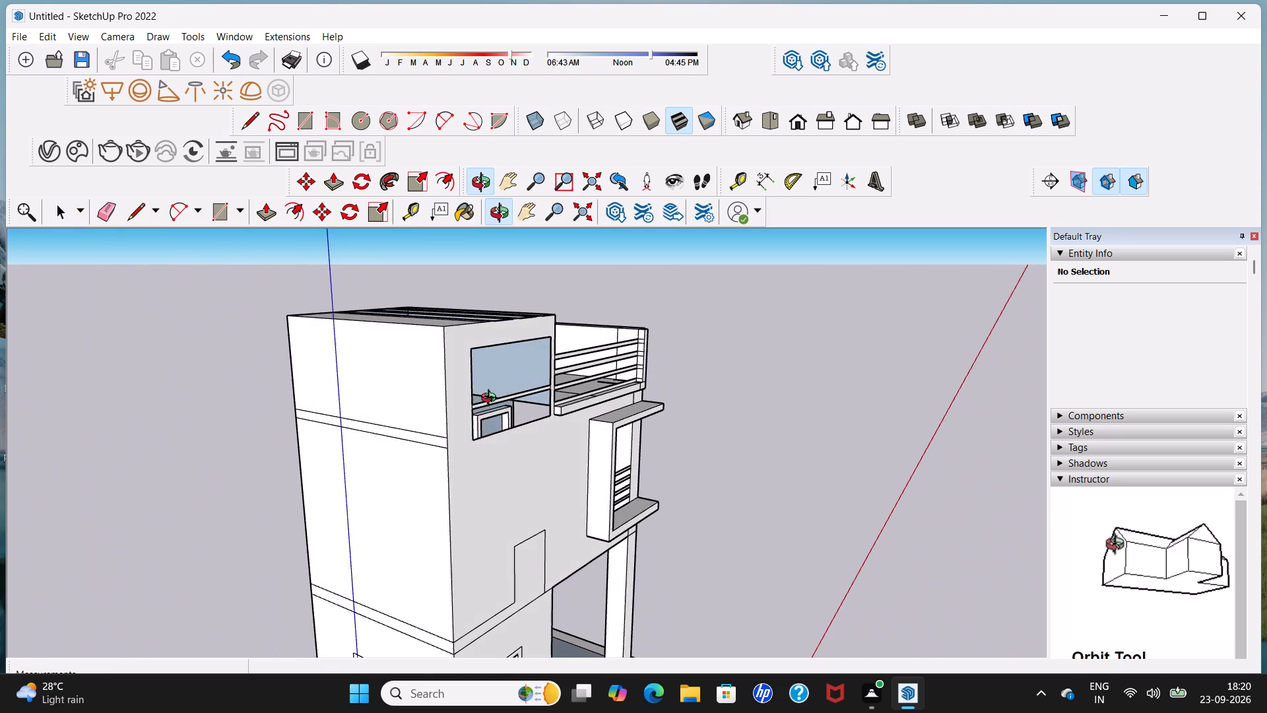
{"action": "middle_click_drag", "start_coordinate": [492, 399], "coordinate": [495, 399]}
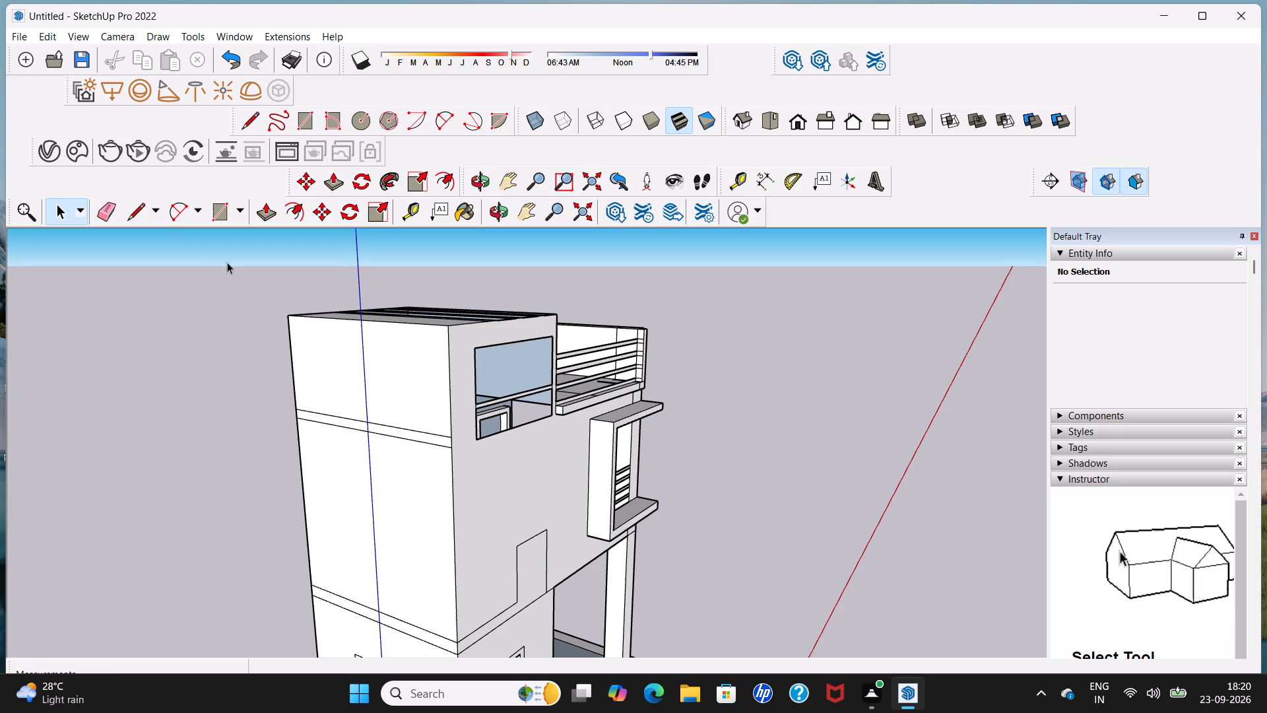
{"action": "left_click", "coordinate": [139, 215]}
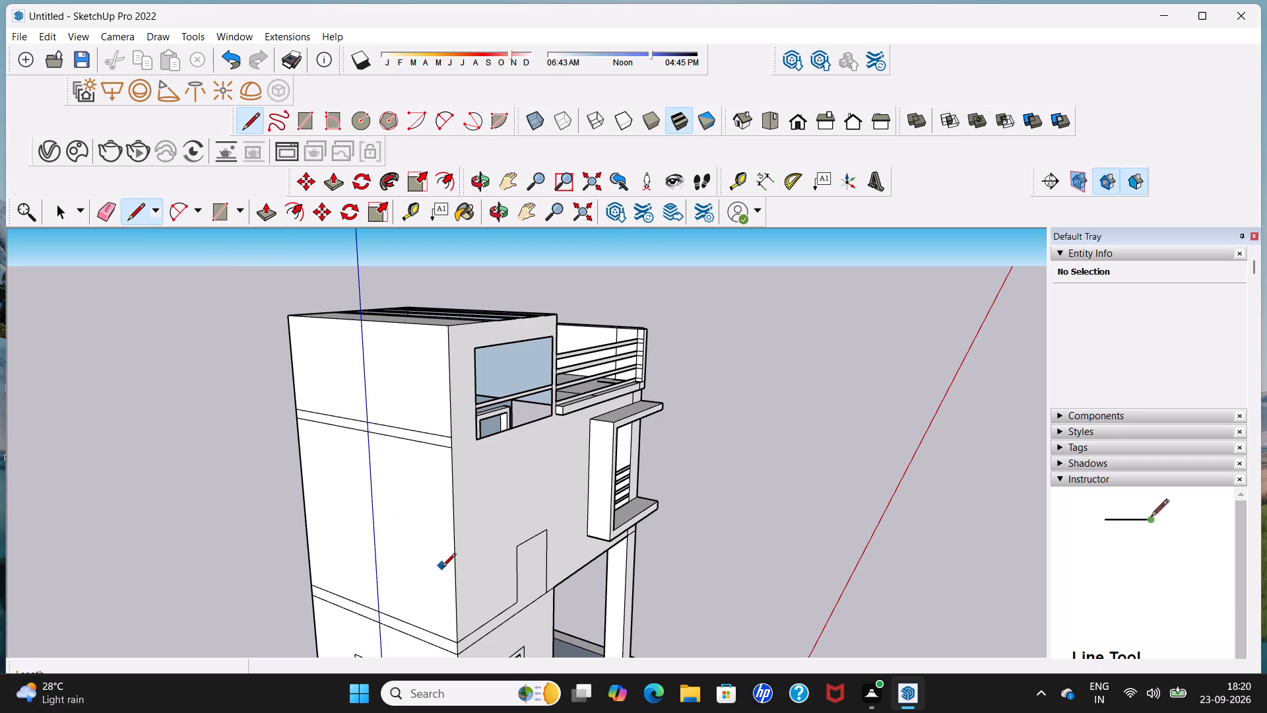
{"action": "scroll", "coordinate": [447, 627], "scroll_direction": "up", "scroll_amount": 5}
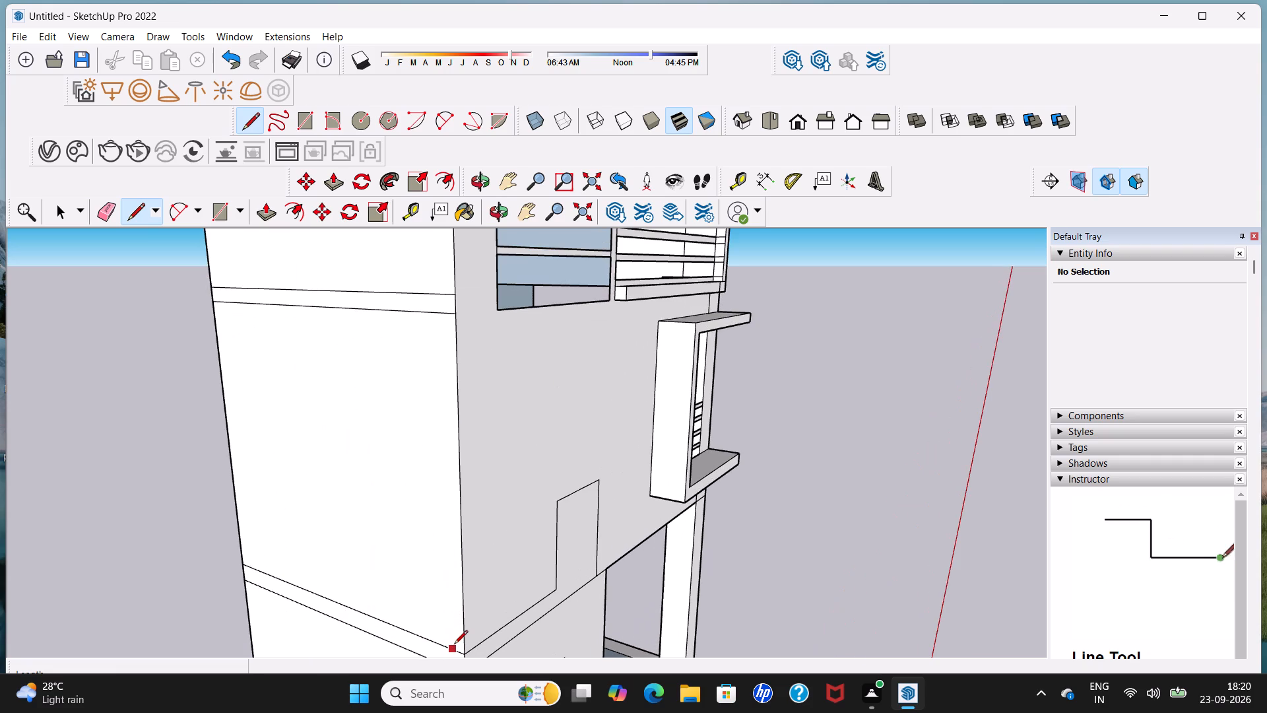
{"action": "left_click", "coordinate": [453, 646]}
{"action": "scroll", "coordinate": [434, 427], "scroll_direction": "down", "scroll_amount": 5}
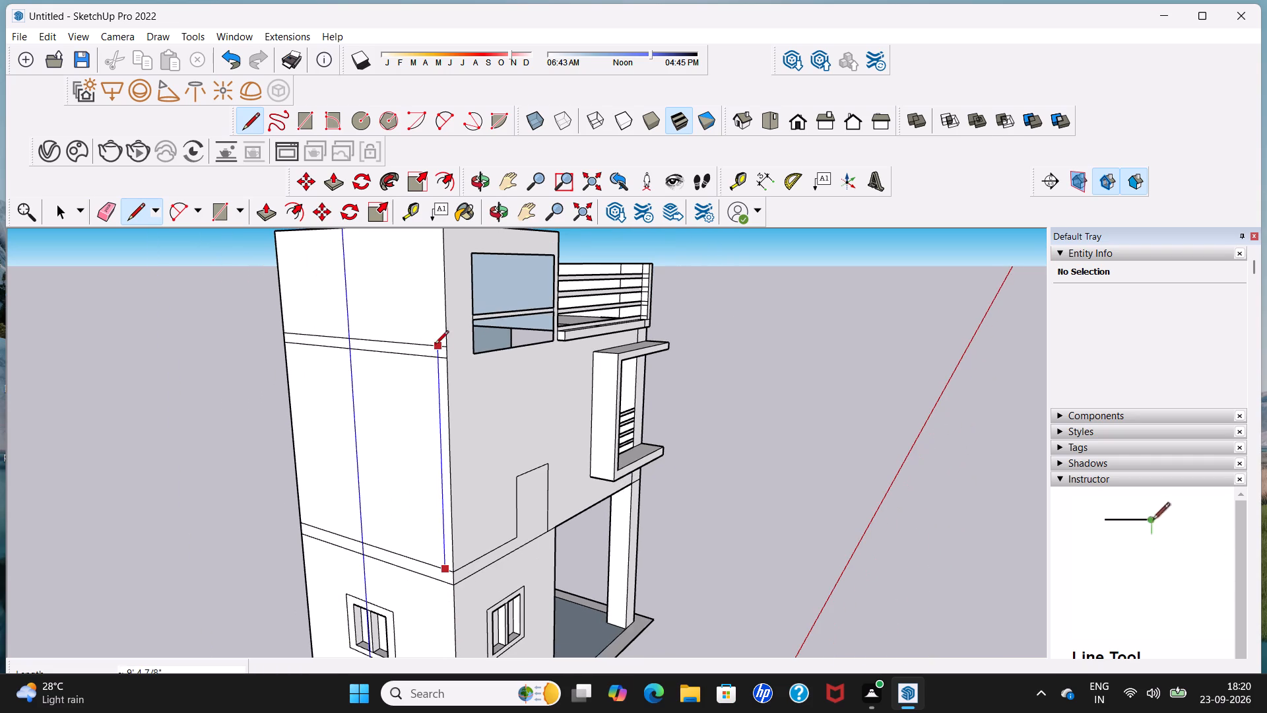
{"action": "scroll", "coordinate": [436, 250], "scroll_direction": "down", "scroll_amount": 3}
{"action": "middle_click_drag", "start_coordinate": [436, 250], "coordinate": [428, 280]}
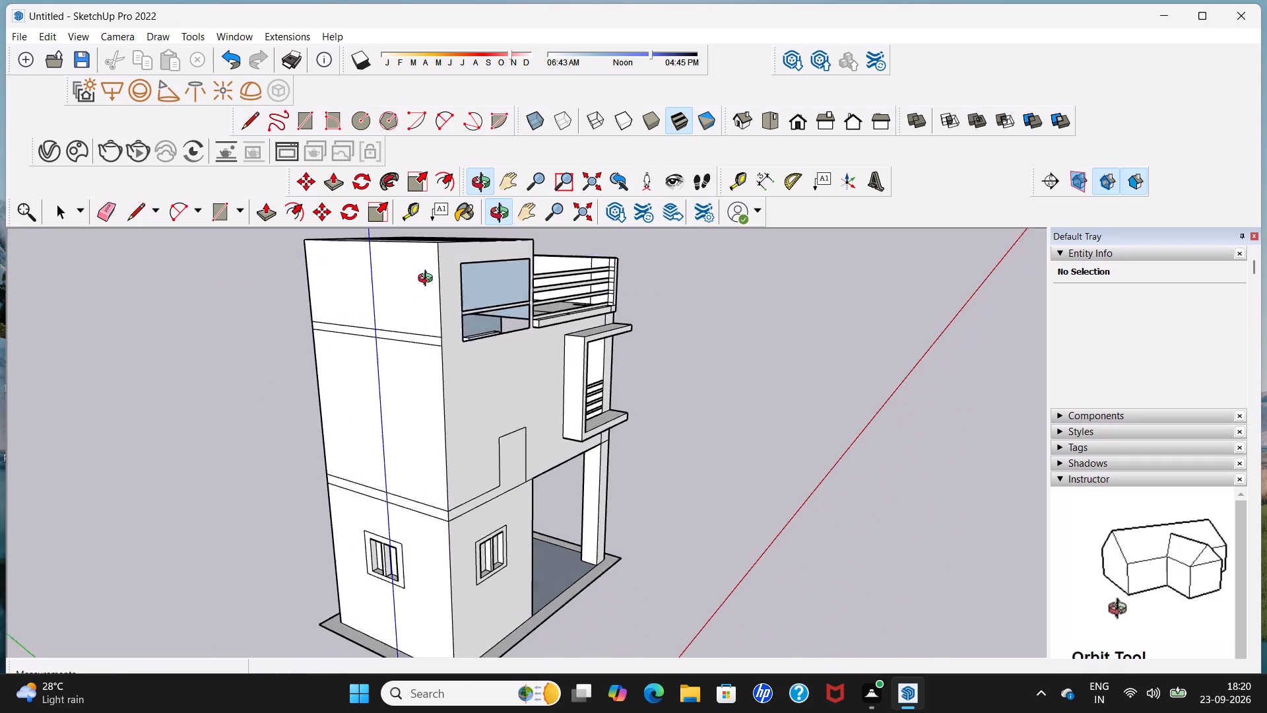
{"action": "middle_click_drag", "start_coordinate": [428, 280], "coordinate": [408, 340]}
{"action": "scroll", "coordinate": [408, 327], "scroll_direction": "up", "scroll_amount": 1}
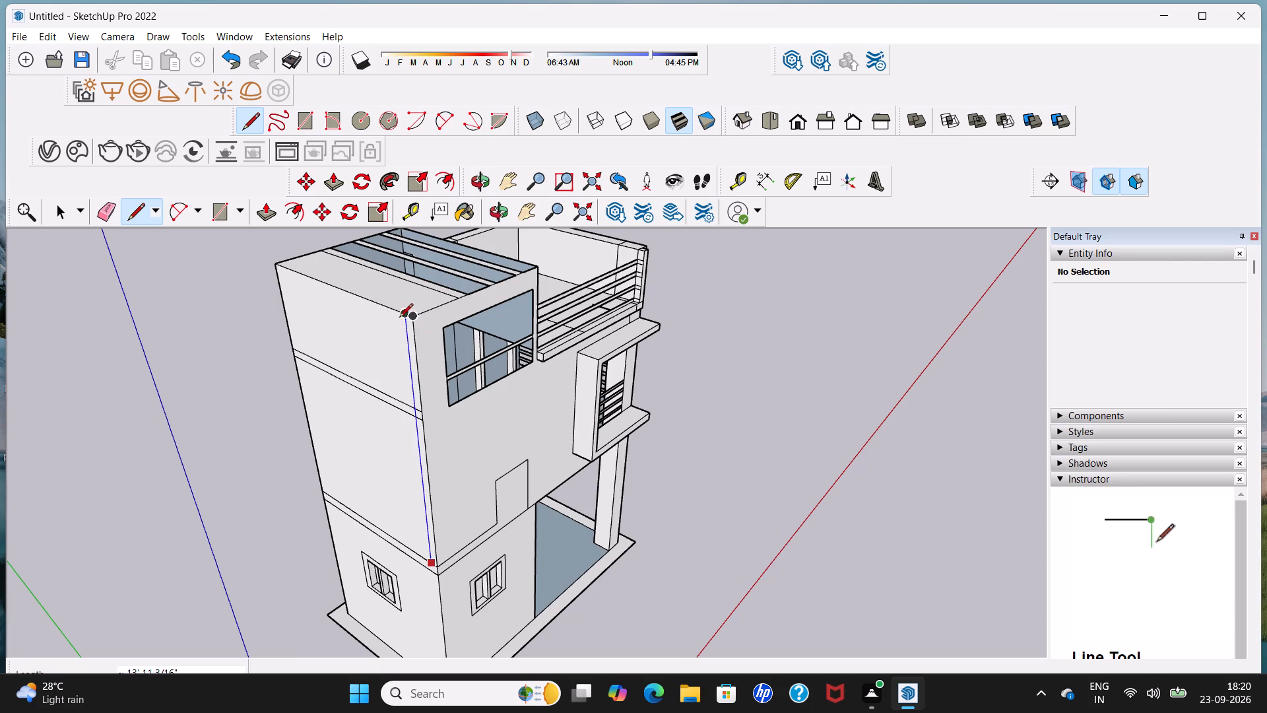
{"action": "left_click", "coordinate": [401, 314]}
Draw an 8' line across the raised block's roof, parallel and close to its front edge, starting at the vertical line's top end.
{"action": "middle_click_drag", "start_coordinate": [412, 310], "coordinate": [302, 401]}
{"action": "scroll", "coordinate": [320, 370], "scroll_direction": "up", "scroll_amount": 4}
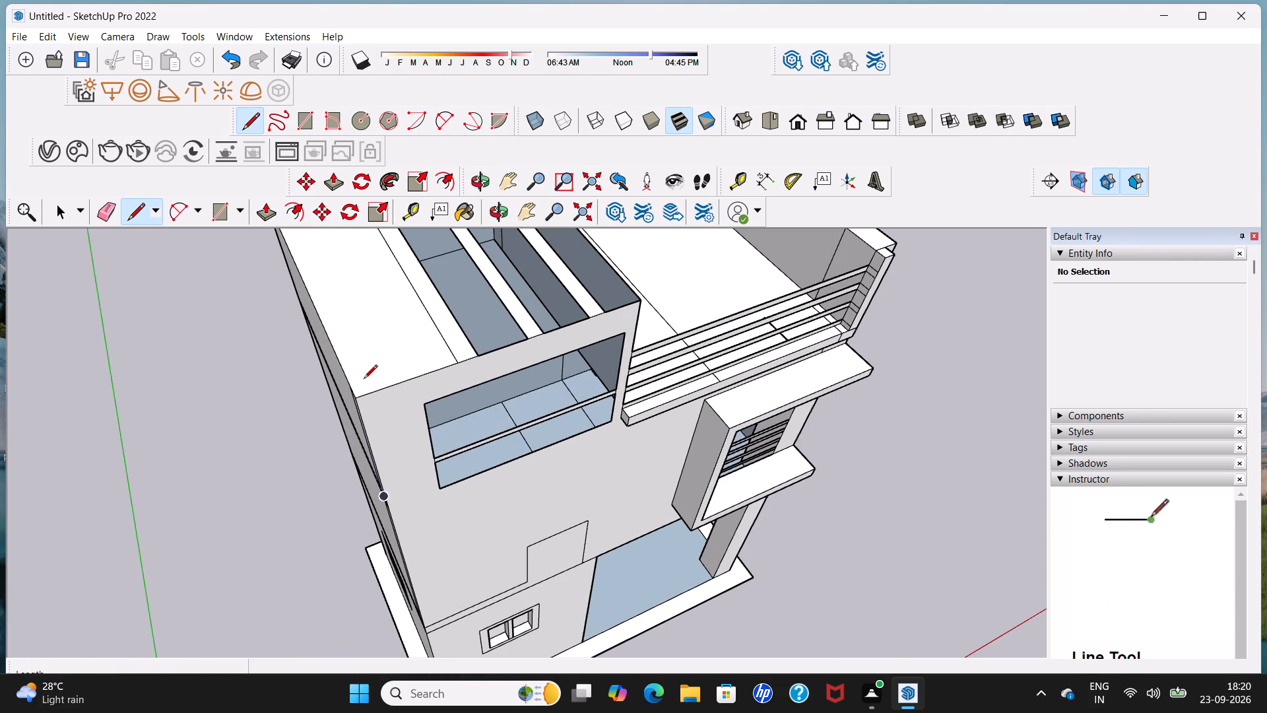
{"action": "middle_click", "coordinate": [356, 385]}
{"action": "scroll", "coordinate": [352, 391], "scroll_direction": "up", "scroll_amount": 6}
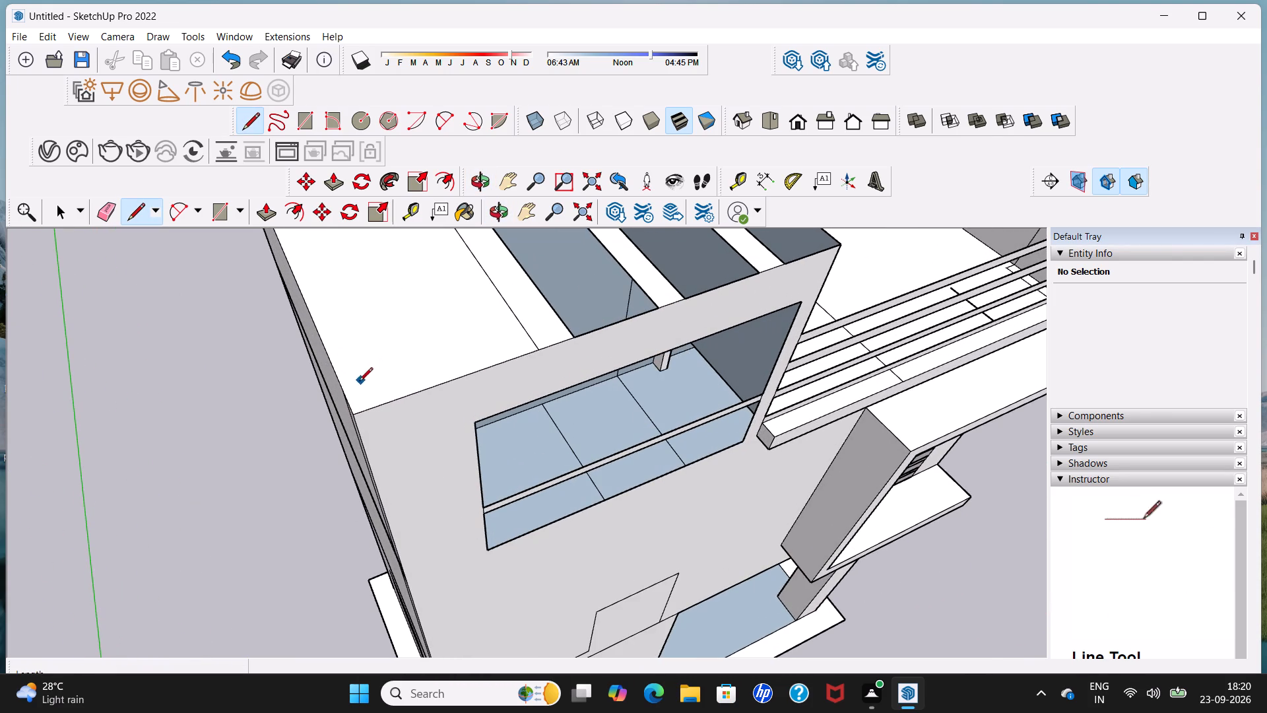
{"action": "middle_click_drag", "start_coordinate": [348, 397], "coordinate": [368, 387]}
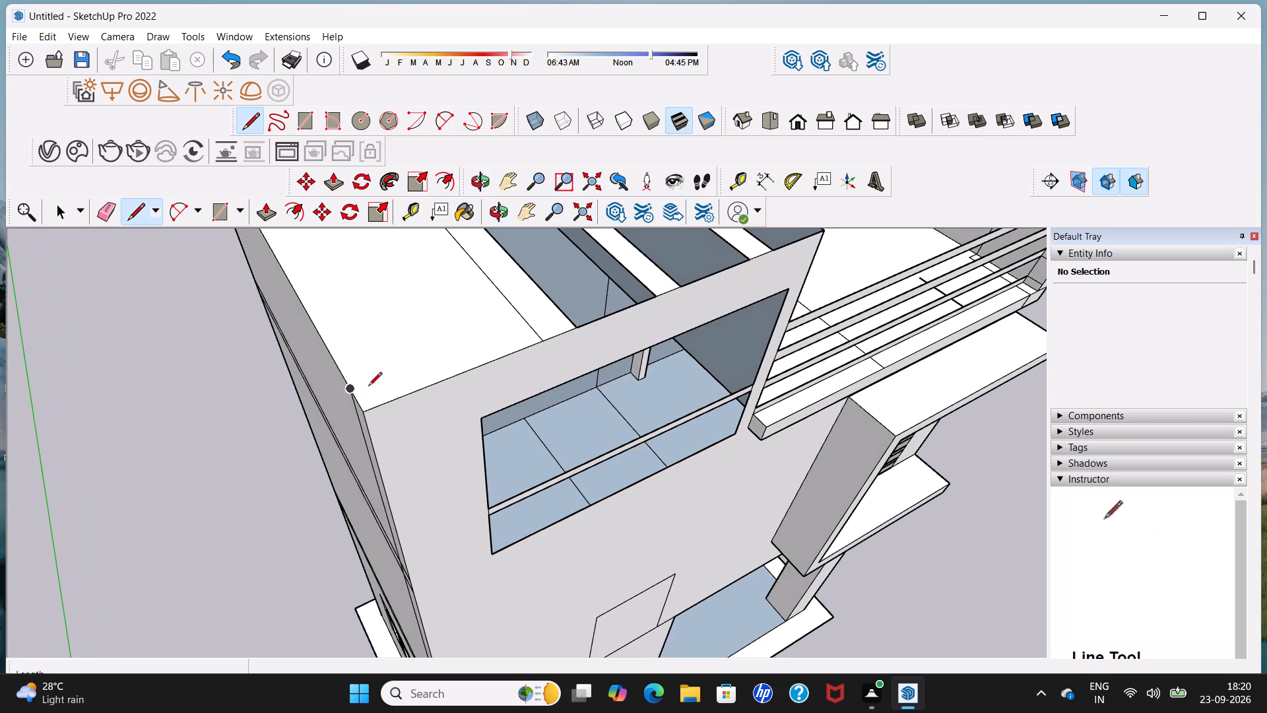
{"action": "left_click", "coordinate": [353, 386]}
{"action": "scroll", "coordinate": [494, 335], "scroll_direction": "down", "scroll_amount": 4}
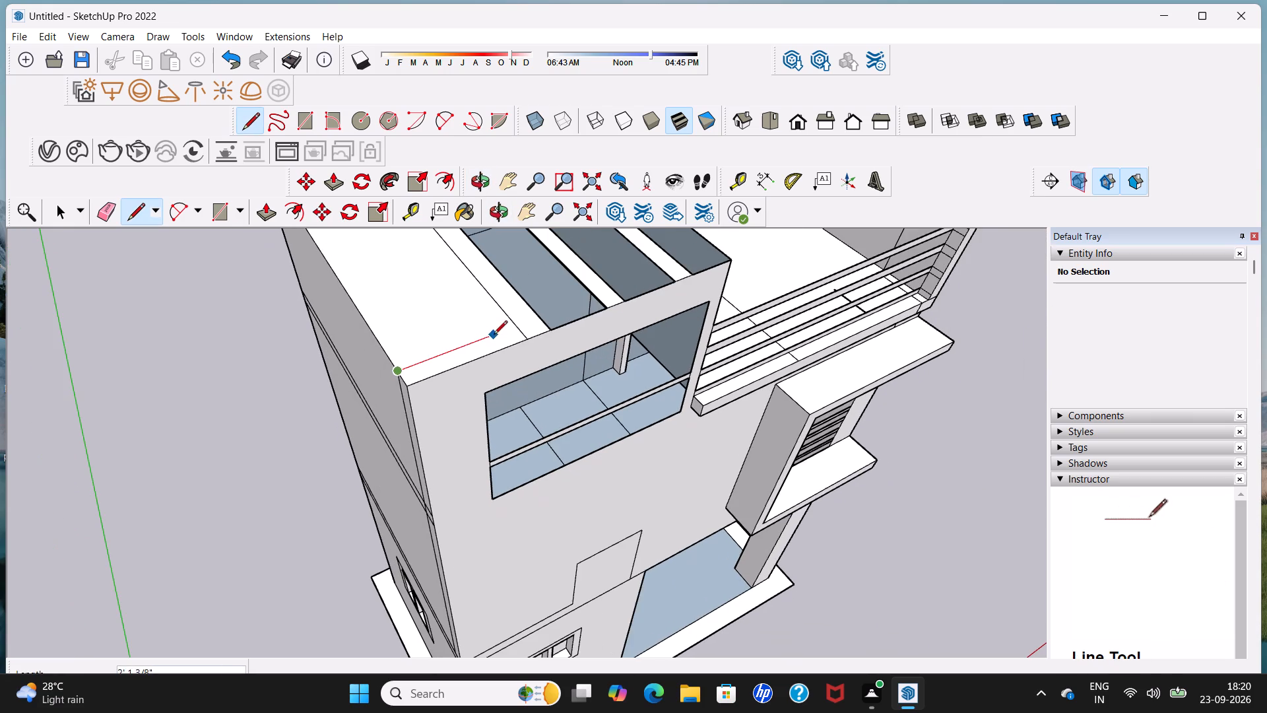
{"action": "left_click", "coordinate": [714, 249]}
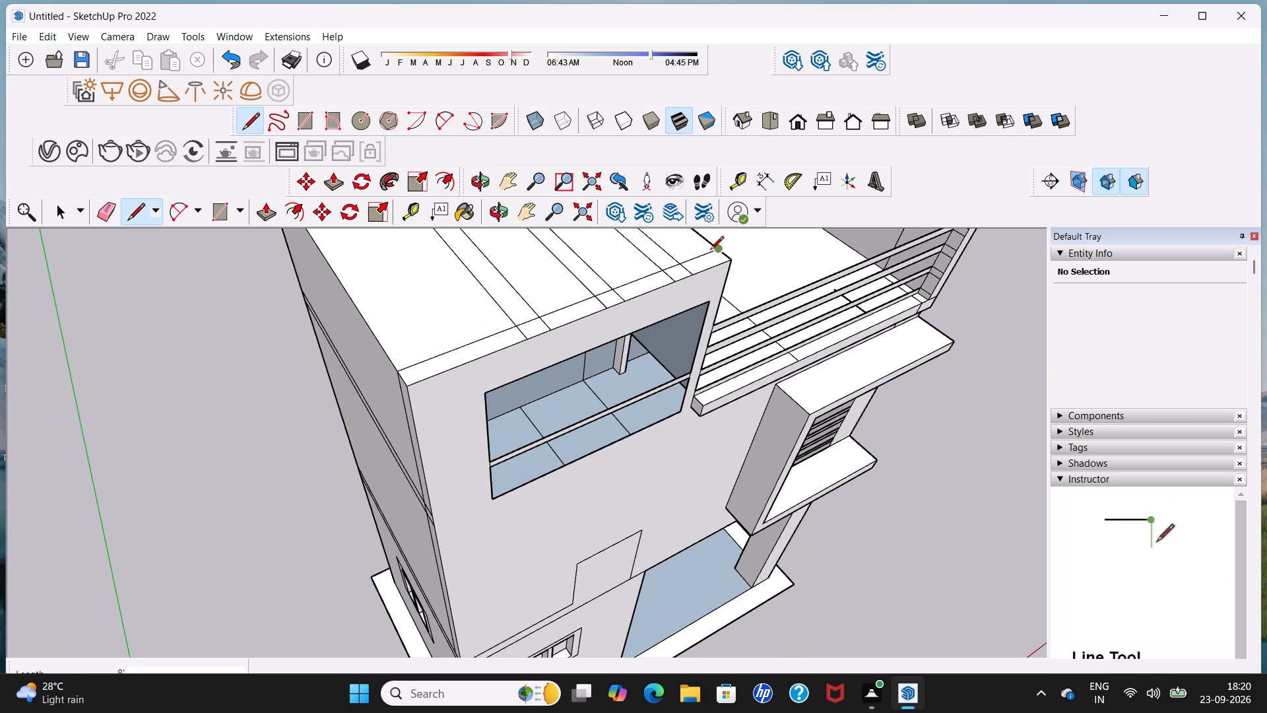
Erase the short roof-strip line segments that cross the narrow strip along the raised block's front roof edge.
{"action": "key", "text": "space"}
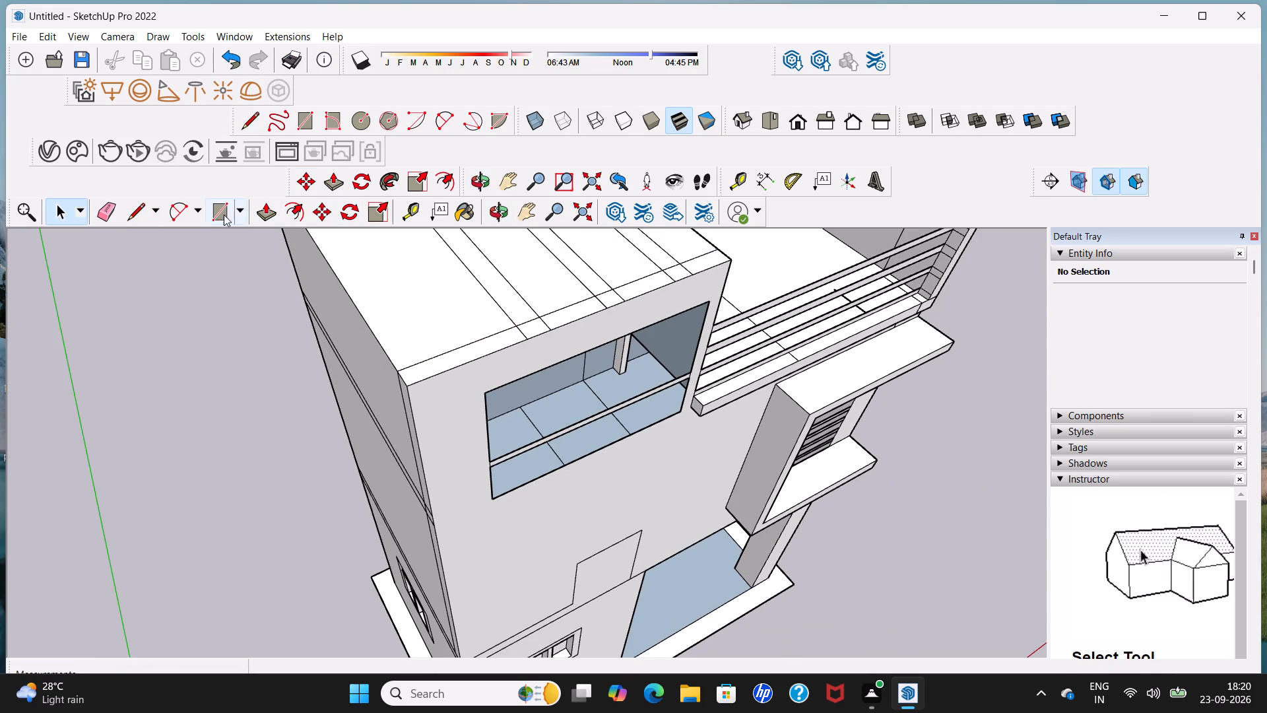
{"action": "left_click", "coordinate": [116, 218]}
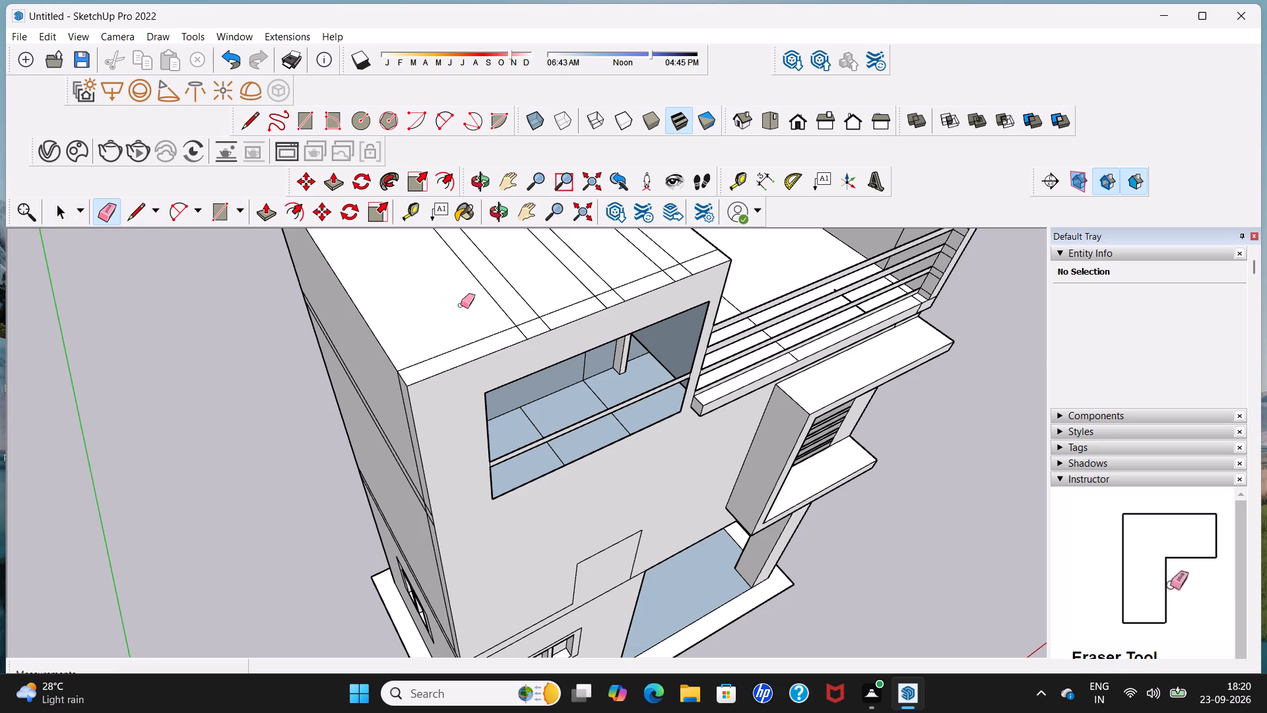
{"action": "scroll", "coordinate": [513, 326], "scroll_direction": "up", "scroll_amount": 4}
{"action": "left_click_drag", "start_coordinate": [511, 339], "coordinate": [563, 320]}
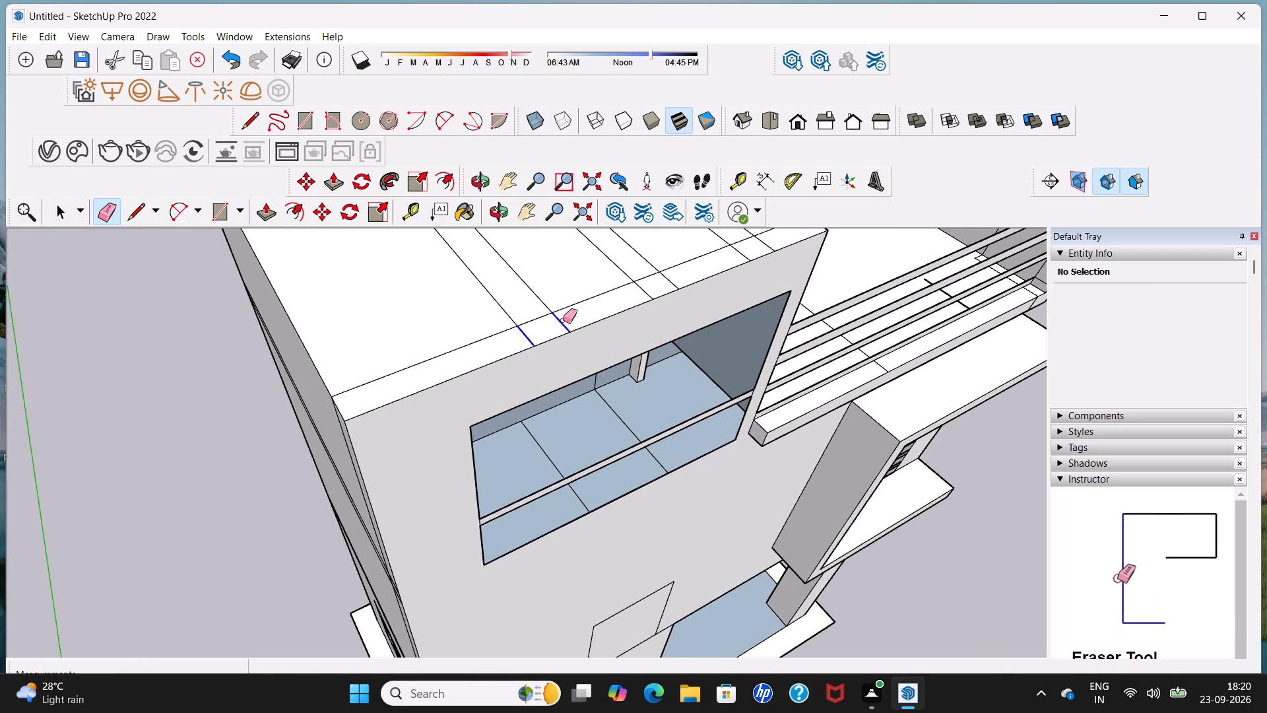
{"action": "left_click_drag", "start_coordinate": [563, 320], "coordinate": [727, 259]}
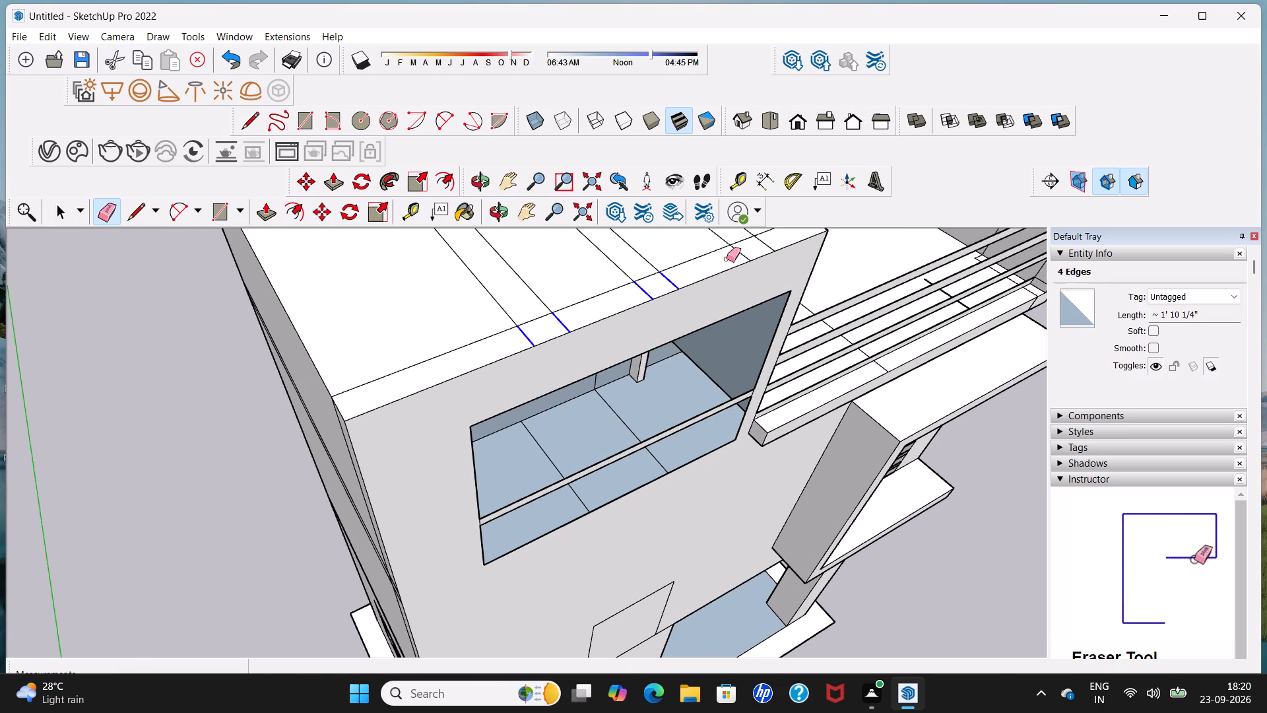
{"action": "left_click_drag", "start_coordinate": [727, 259], "coordinate": [746, 251]}
{"action": "left_click_drag", "start_coordinate": [755, 248], "coordinate": [771, 241]}
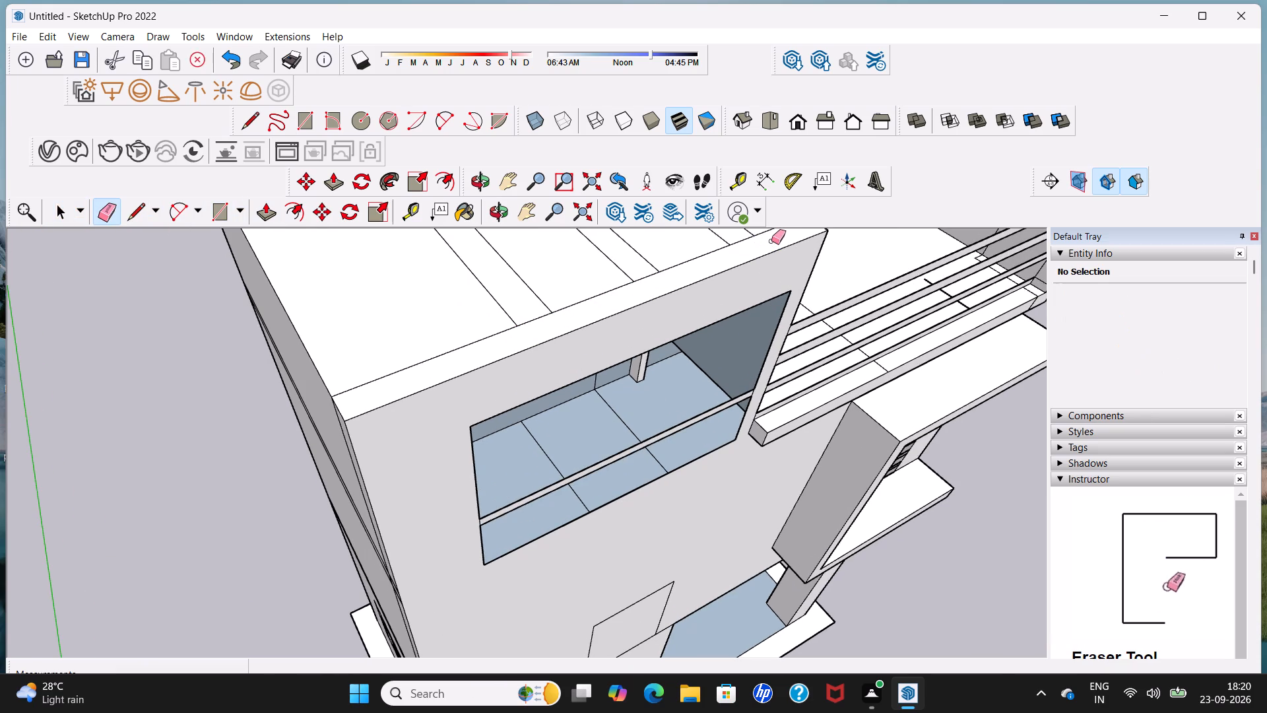
Push/Pull the narrow strip along the raised block's front roof edge upward about 1 3/8".
{"action": "left_click", "coordinate": [335, 177]}
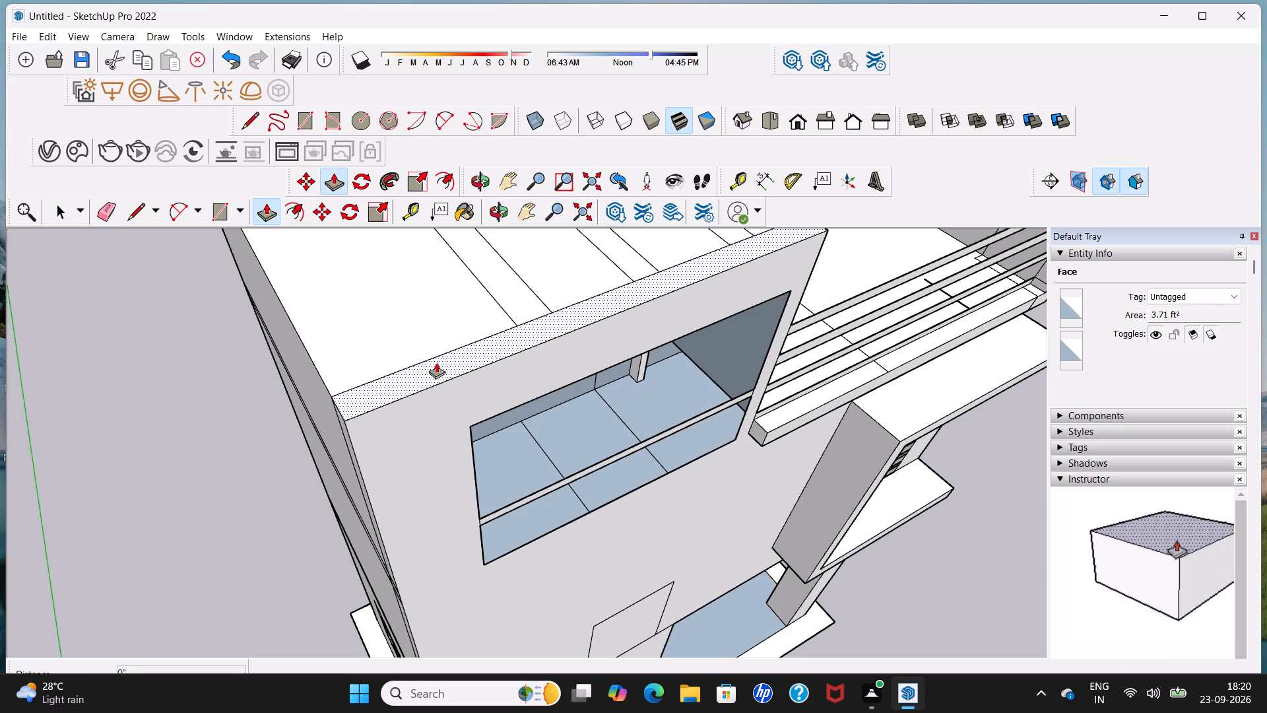
{"action": "left_click", "coordinate": [436, 362]}
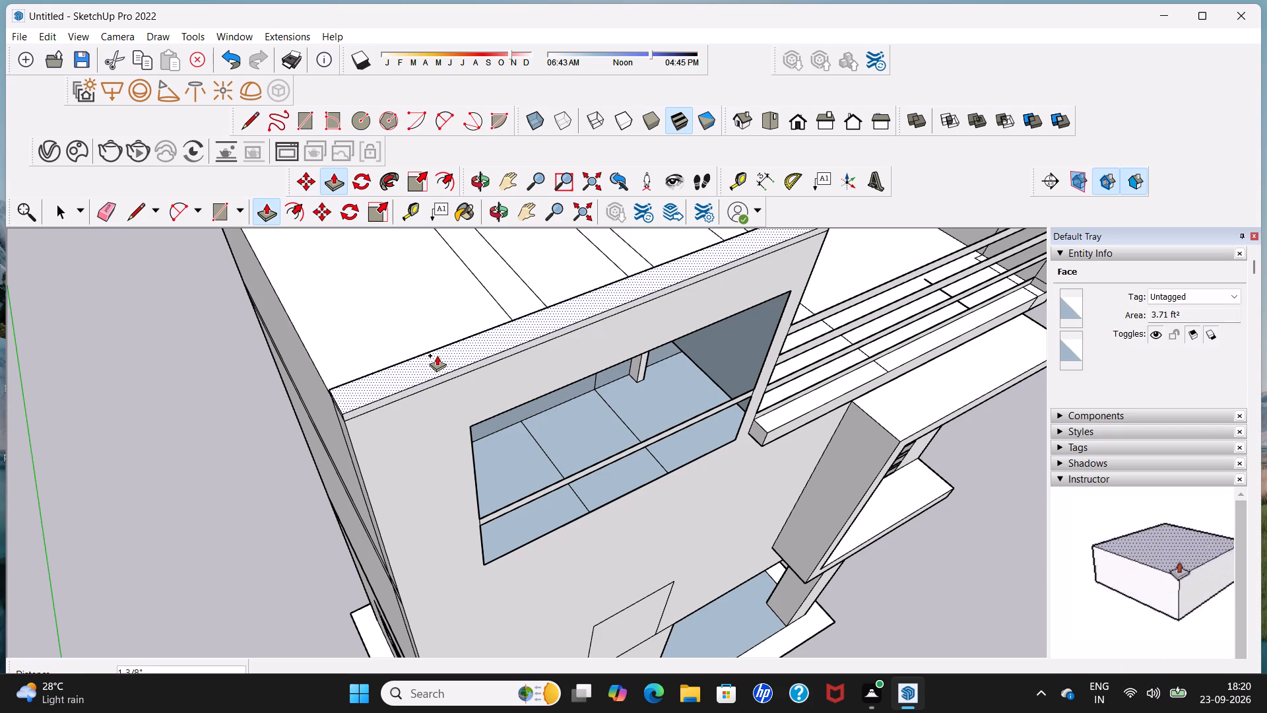
{"action": "left_click", "coordinate": [437, 355]}
Push/Pull the upper section of the narrow vertical side-wall strip at the front corner outward 1 3/4".
{"action": "middle_click_drag", "start_coordinate": [358, 470], "coordinate": [391, 440]}
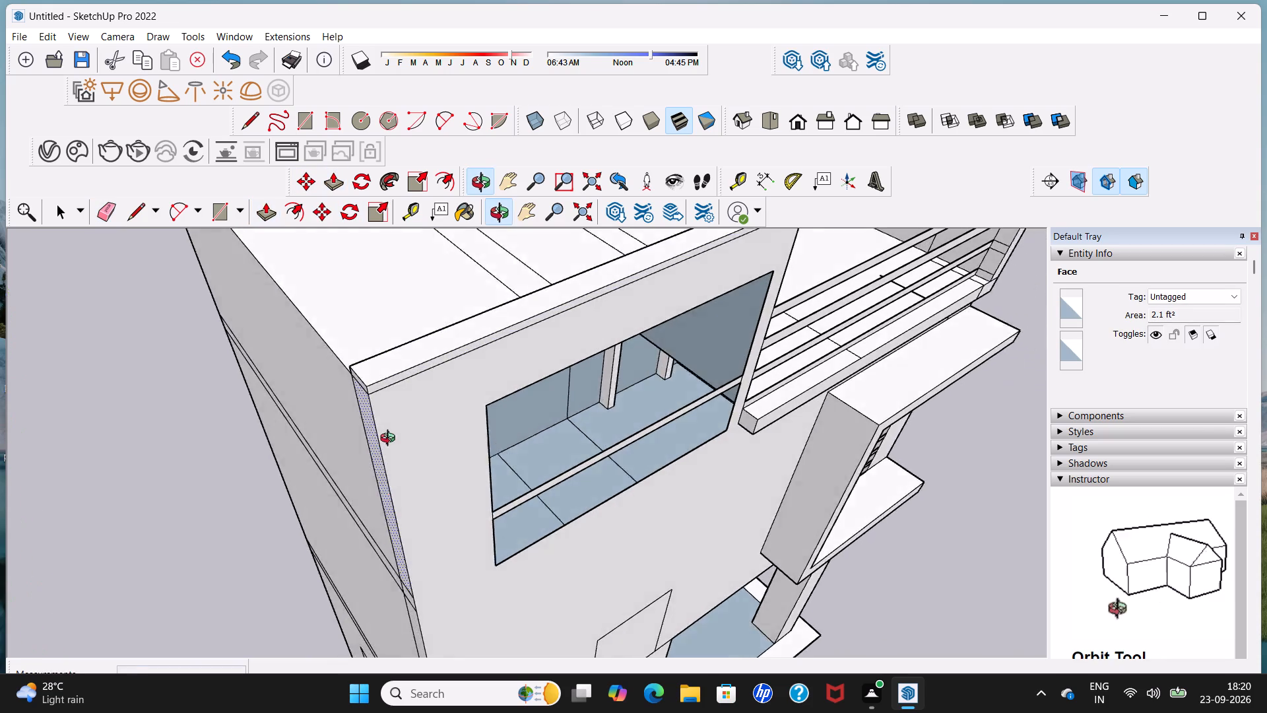
{"action": "middle_click_drag", "start_coordinate": [391, 440], "coordinate": [406, 426]}
{"action": "left_click", "coordinate": [388, 439]}
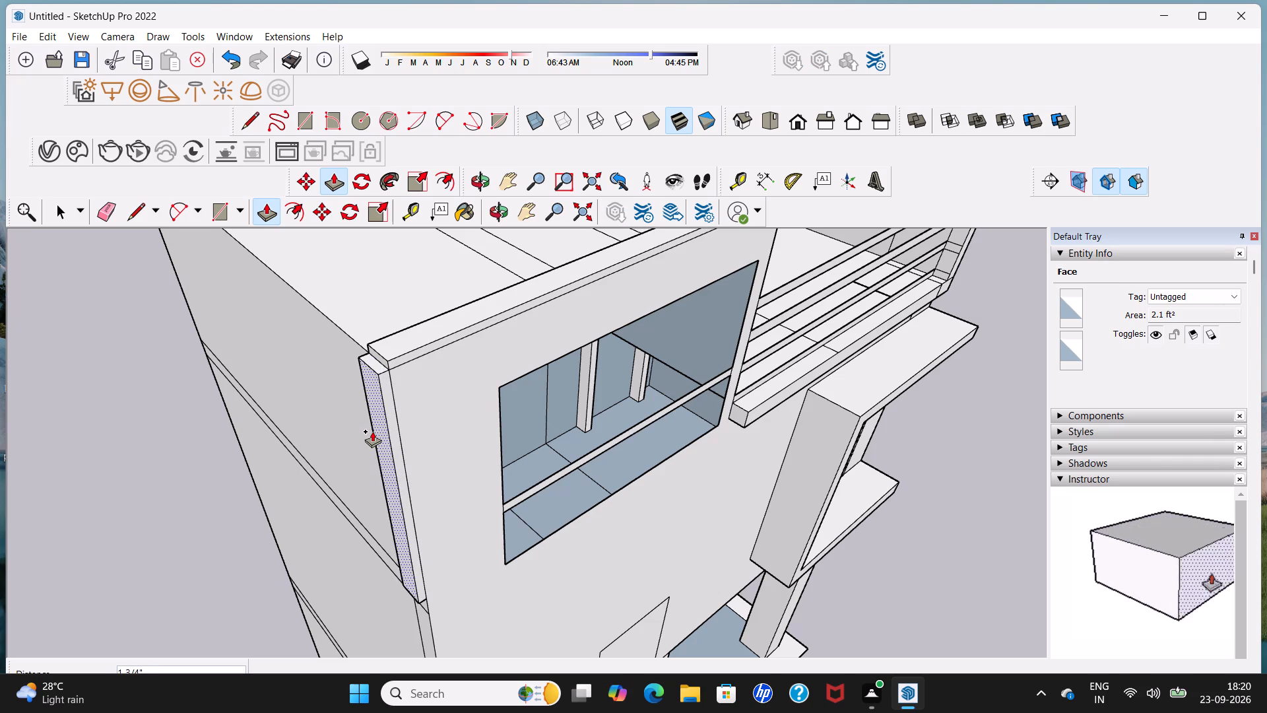
{"action": "left_click", "coordinate": [372, 431]}
Push/Pull the top end of the vertical corner strip up 1 3/8", flush with the raised front roof strip.
{"action": "scroll", "coordinate": [369, 381], "scroll_direction": "up", "scroll_amount": 4}
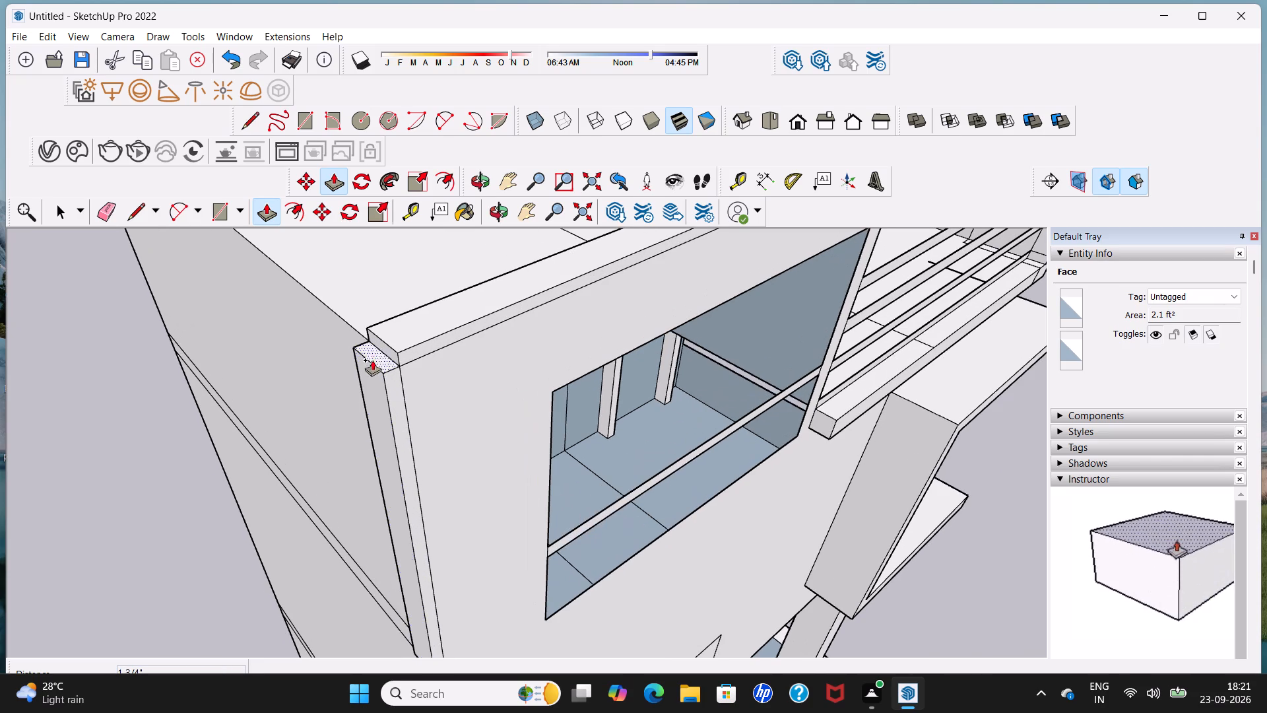
{"action": "left_click", "coordinate": [378, 354]}
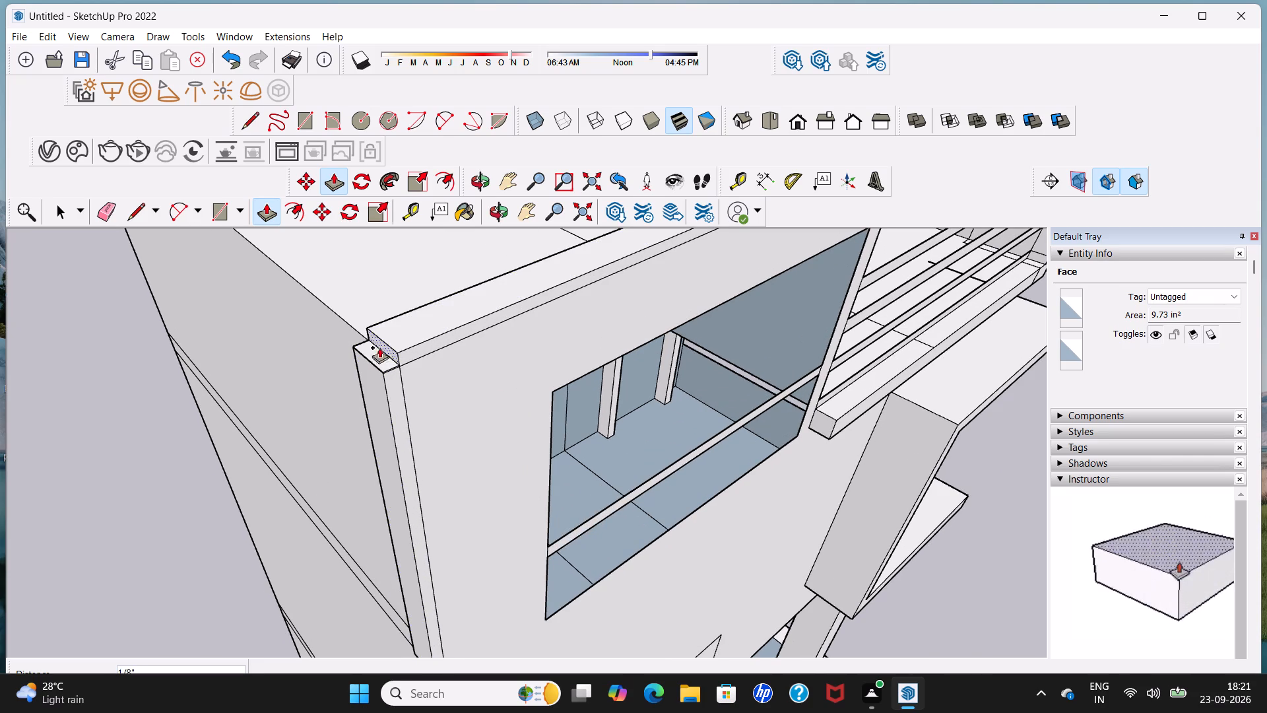
{"action": "scroll", "coordinate": [376, 364], "scroll_direction": "up", "scroll_amount": 6}
{"action": "left_click", "coordinate": [386, 355]}
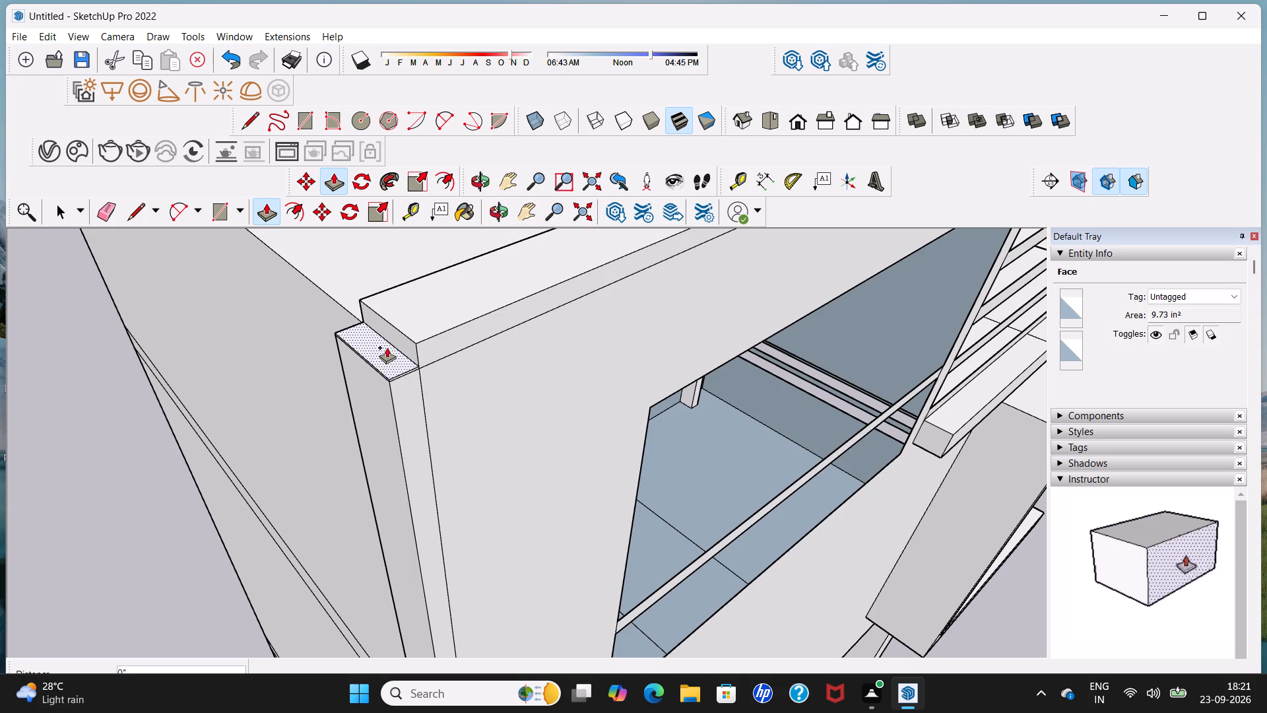
{"action": "left_click", "coordinate": [398, 327]}
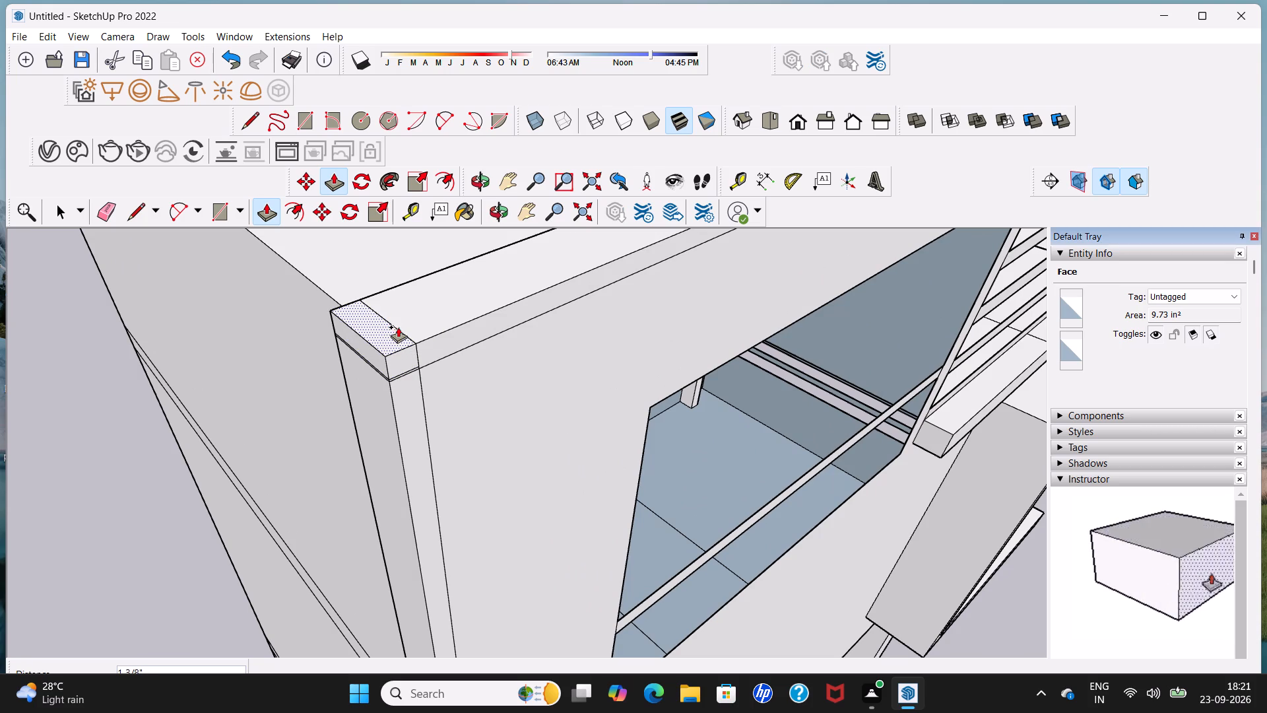
Push/Pull the corner strip's short piece at the upper floor band and the long section below it outward 1 3/4".
{"action": "scroll", "coordinate": [399, 382], "scroll_direction": "down", "scroll_amount": 11}
{"action": "scroll", "coordinate": [447, 523], "scroll_direction": "down", "scroll_amount": 3}
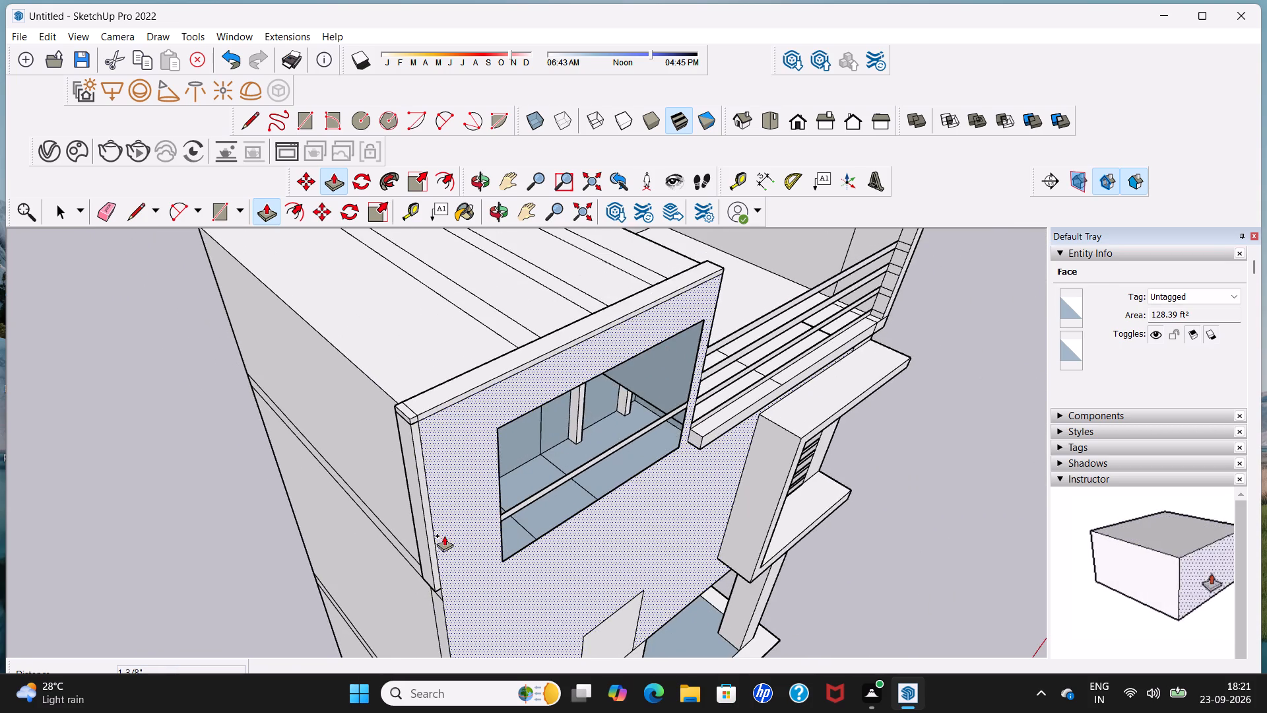
{"action": "scroll", "coordinate": [444, 535], "scroll_direction": "down", "scroll_amount": 5}
{"action": "middle_click_drag", "start_coordinate": [441, 578], "coordinate": [453, 393]}
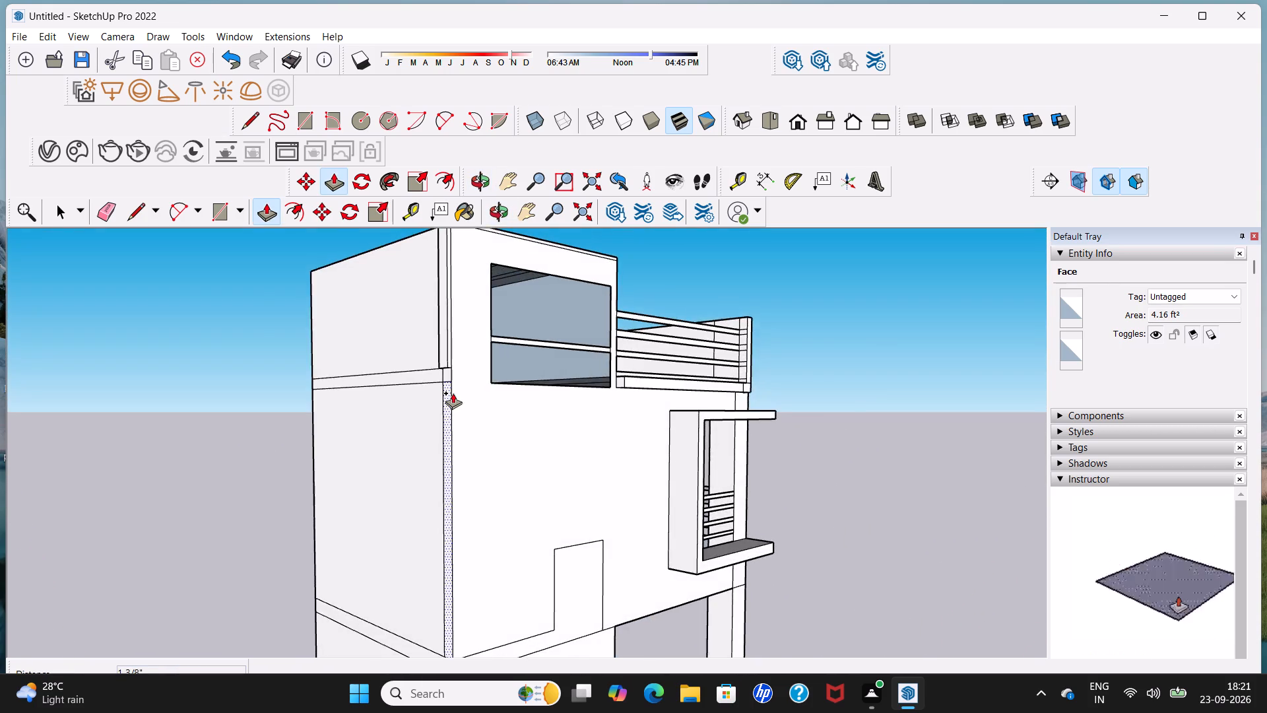
{"action": "scroll", "coordinate": [453, 393], "scroll_direction": "up", "scroll_amount": 6}
{"action": "left_click", "coordinate": [441, 357]}
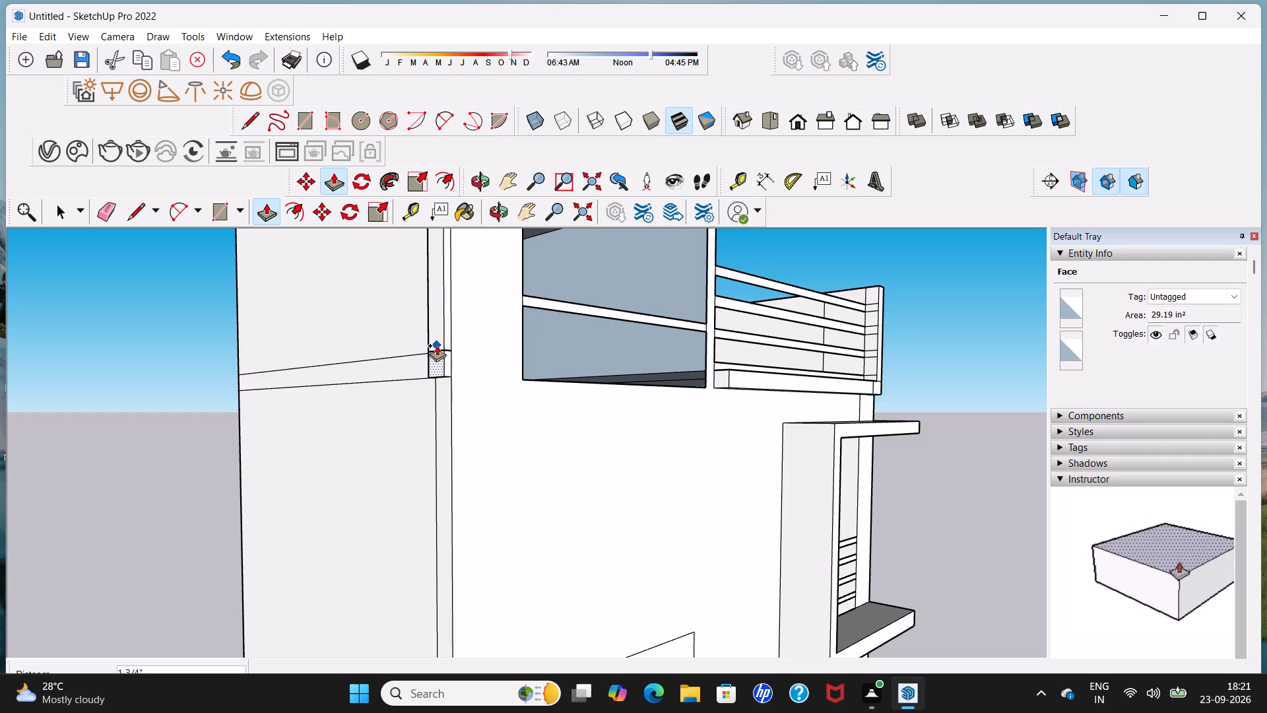
{"action": "left_click", "coordinate": [437, 345]}
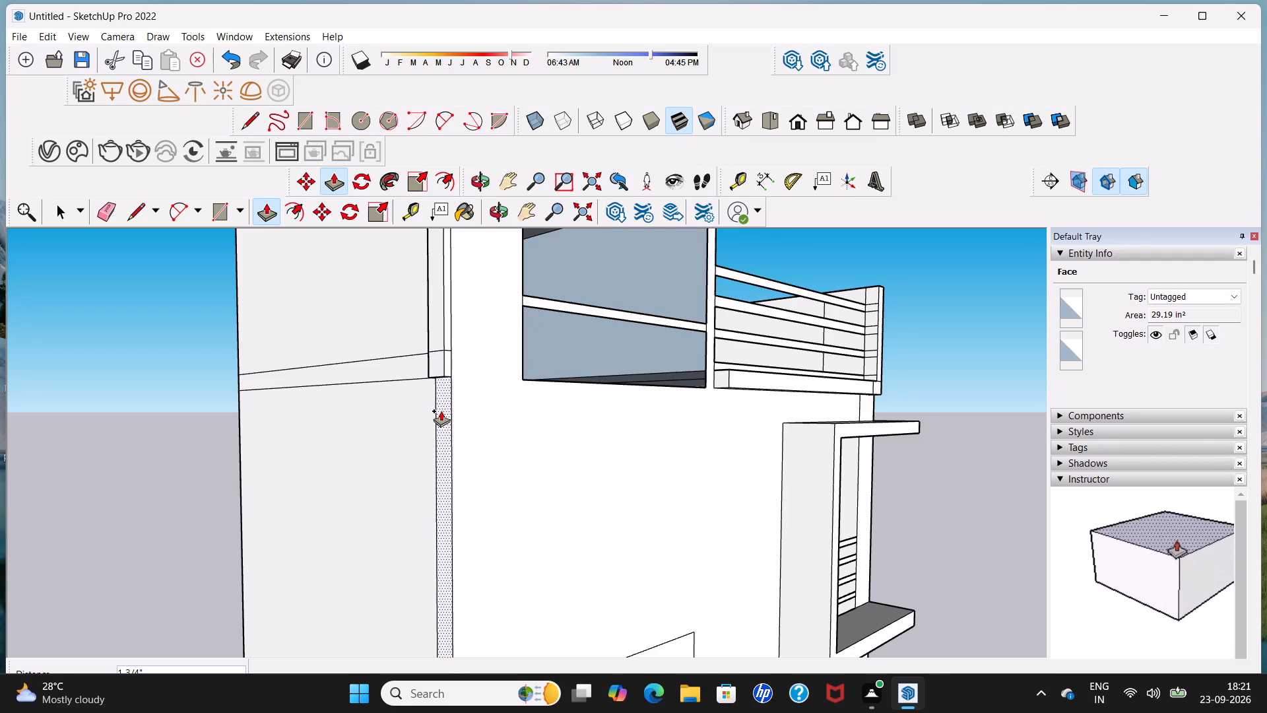
{"action": "left_click", "coordinate": [441, 411]}
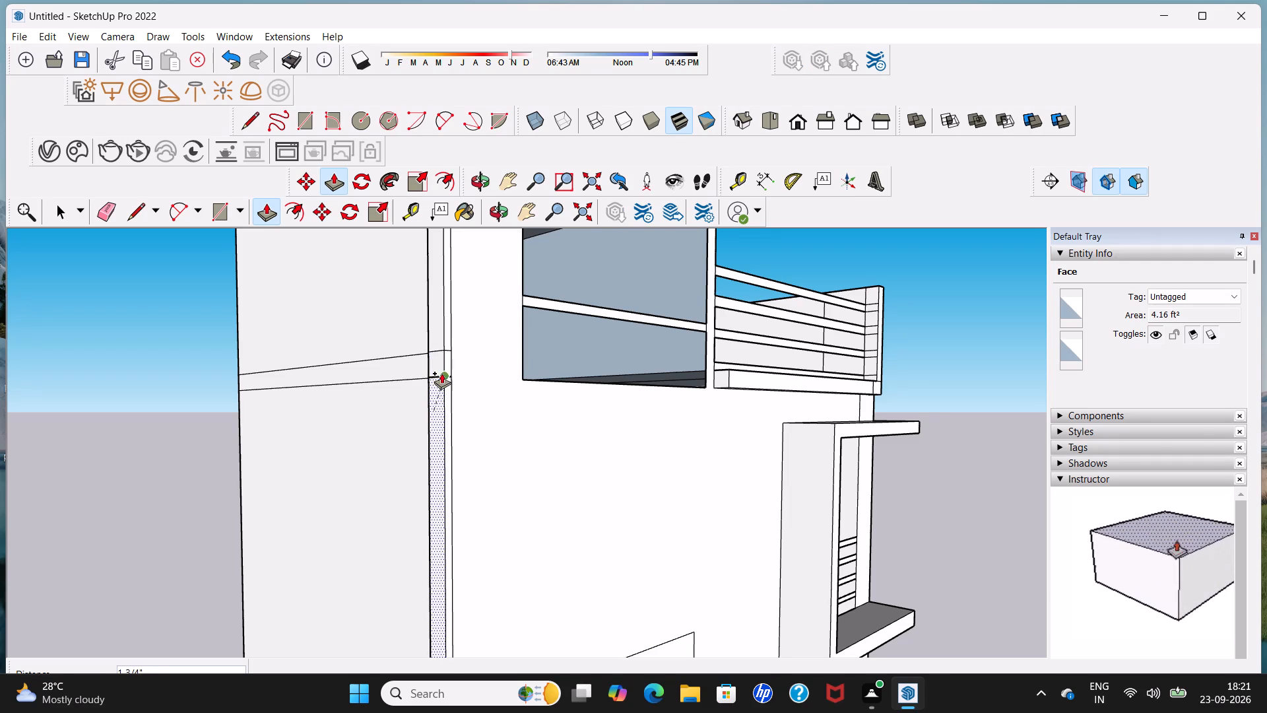
{"action": "left_click", "coordinate": [441, 367]}
Examine the raised block's front wall, its opening and the new corner and roof-edge trim from the front.
{"action": "scroll", "coordinate": [441, 367], "scroll_direction": "down", "scroll_amount": 17}
{"action": "middle_click_drag", "start_coordinate": [460, 373], "coordinate": [346, 463]}
{"action": "scroll", "coordinate": [436, 362], "scroll_direction": "up", "scroll_amount": 6}
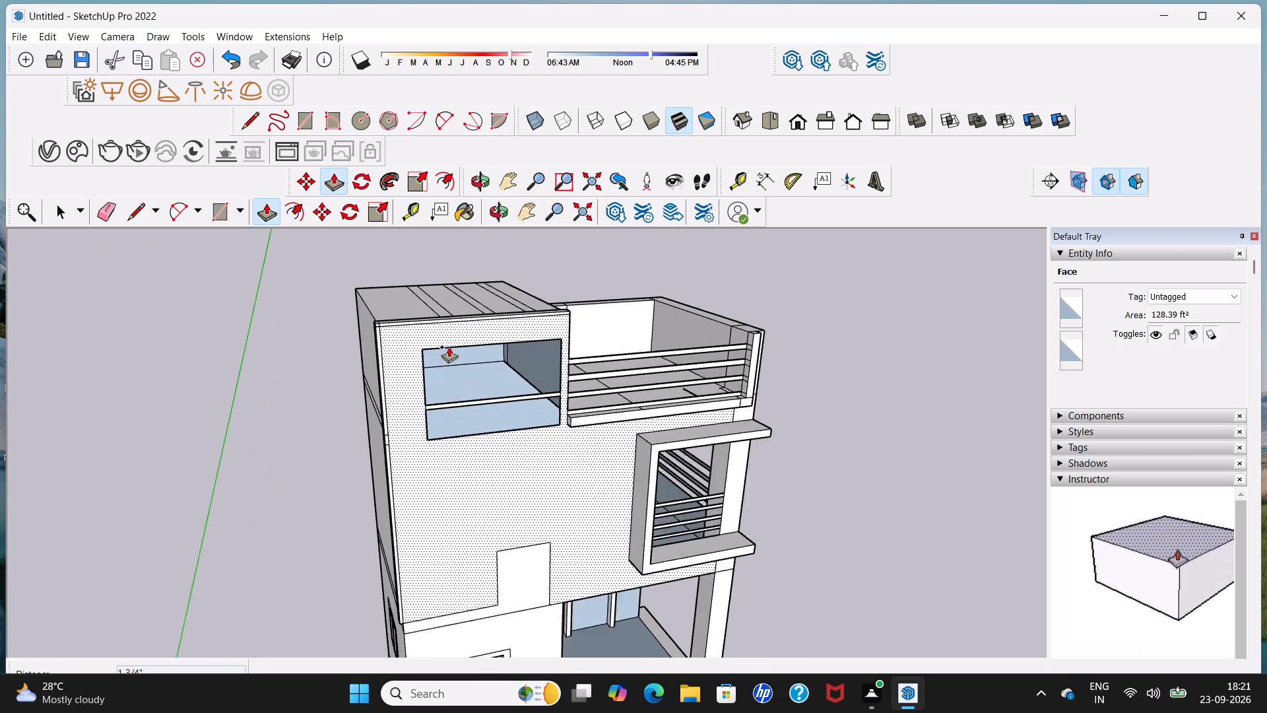
{"action": "scroll", "coordinate": [449, 347], "scroll_direction": "up", "scroll_amount": 4}
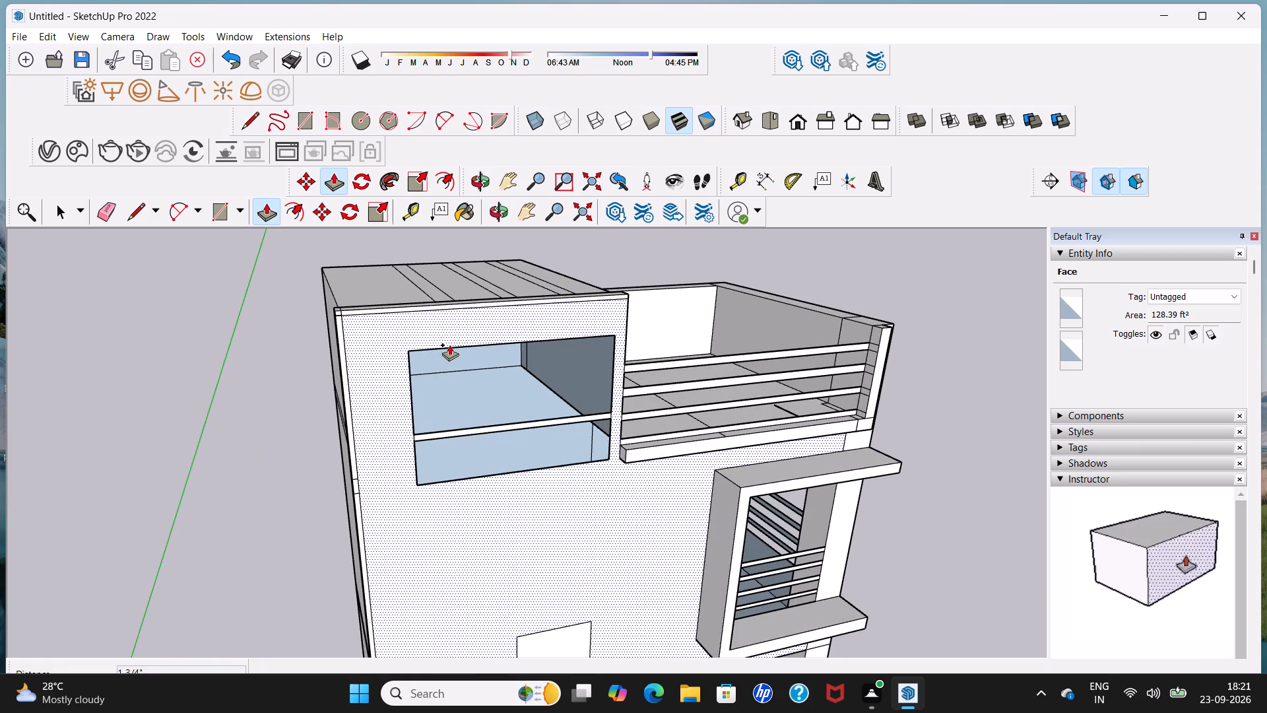
{"action": "key", "text": "space"}
{"action": "middle_click_drag", "start_coordinate": [383, 380], "coordinate": [360, 386]}
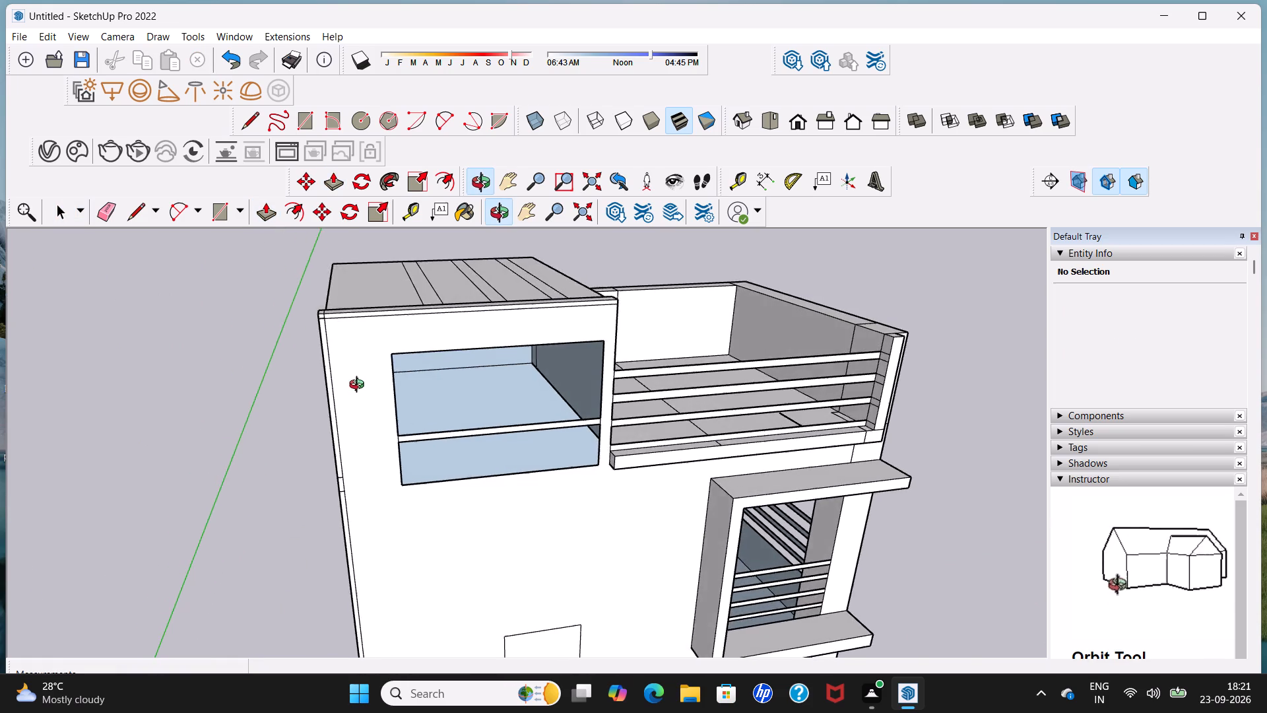
{"action": "middle_click_drag", "start_coordinate": [360, 386], "coordinate": [355, 374]}
{"action": "scroll", "coordinate": [354, 371], "scroll_direction": "up", "scroll_amount": 3}
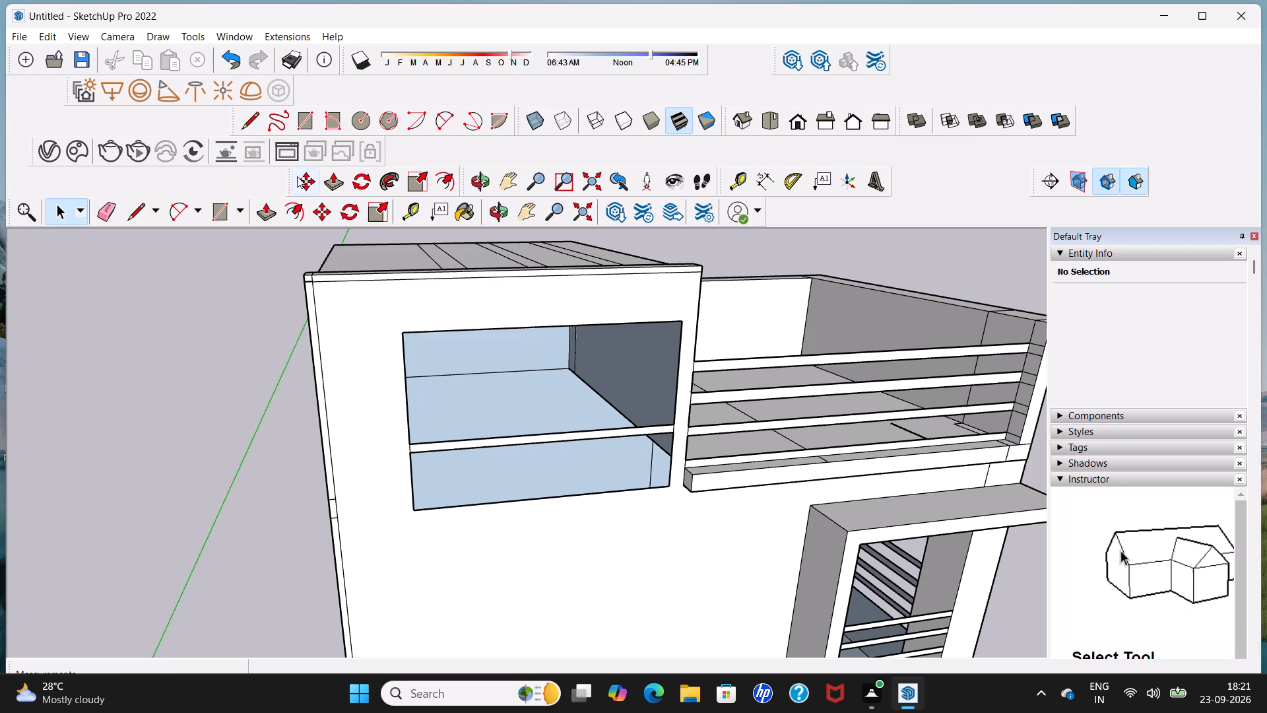
Draw a square of about 6 5/8" on the raised block's front wall, between the outer corner and the large opening.
{"action": "left_click", "coordinate": [223, 217]}
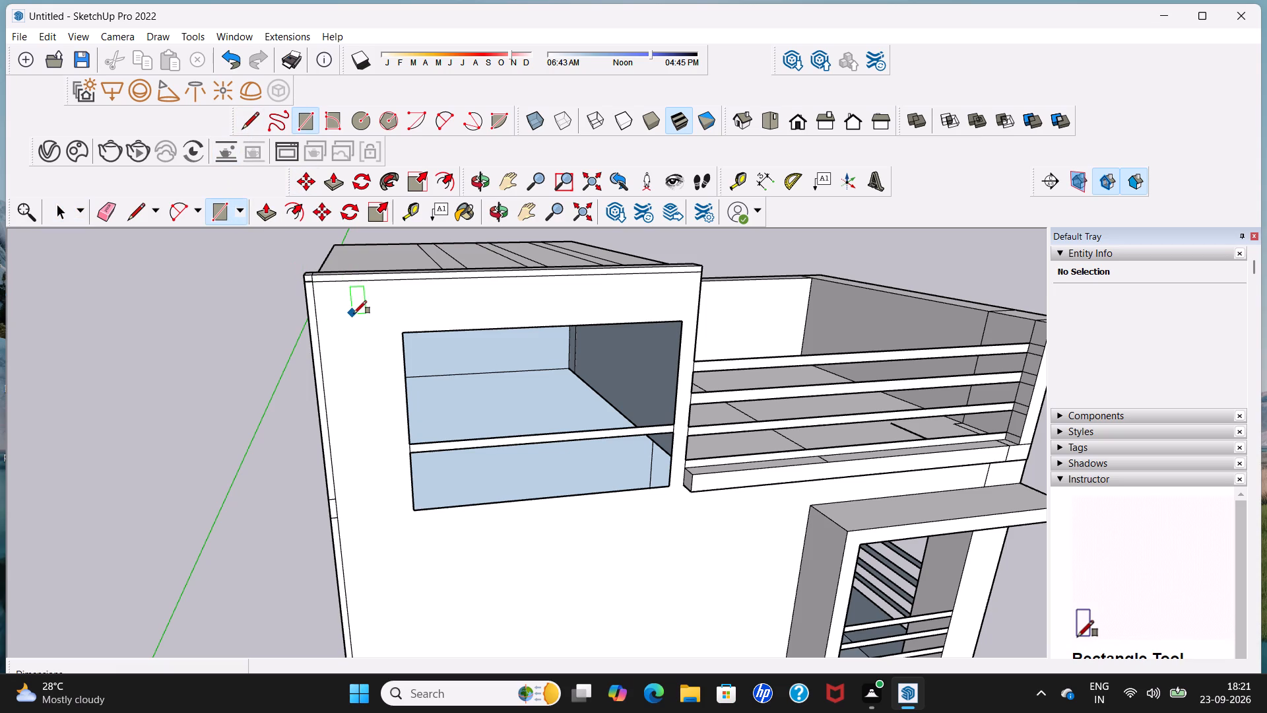
{"action": "middle_click_drag", "start_coordinate": [356, 319], "coordinate": [335, 313]}
{"action": "scroll", "coordinate": [335, 312], "scroll_direction": "up", "scroll_amount": 3}
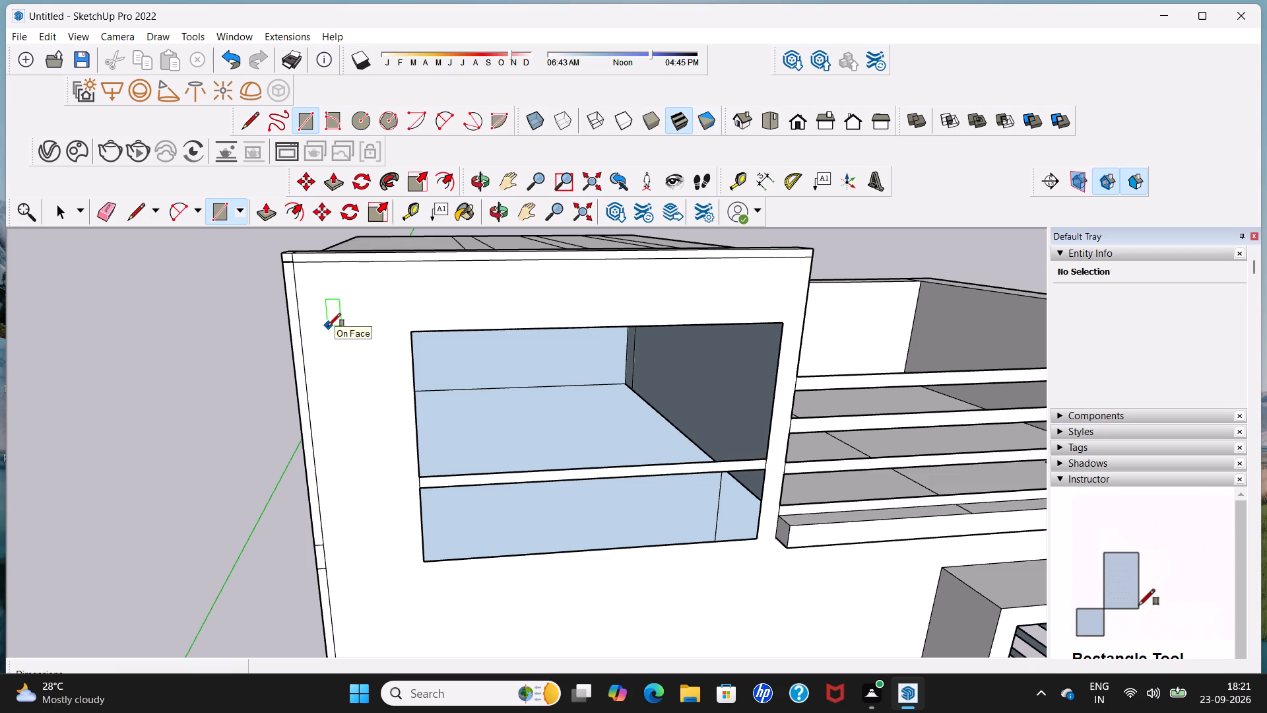
{"action": "left_click", "coordinate": [328, 326]}
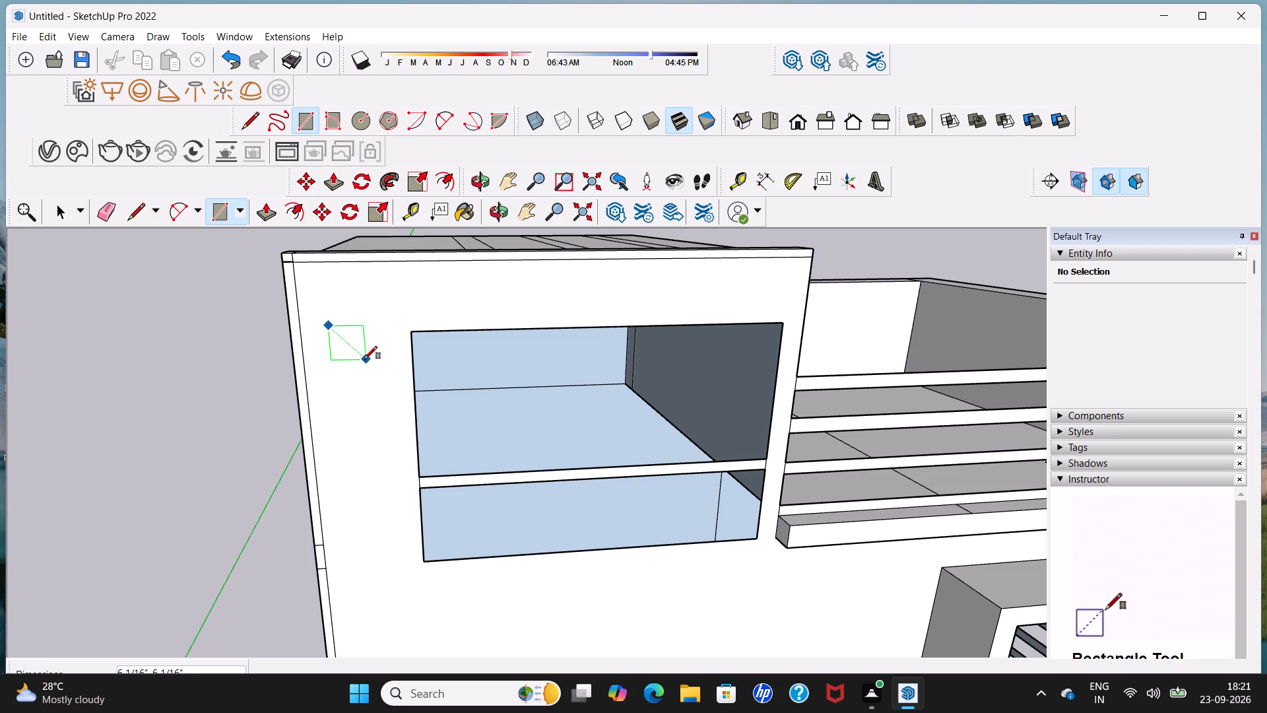
{"action": "left_click", "coordinate": [366, 362]}
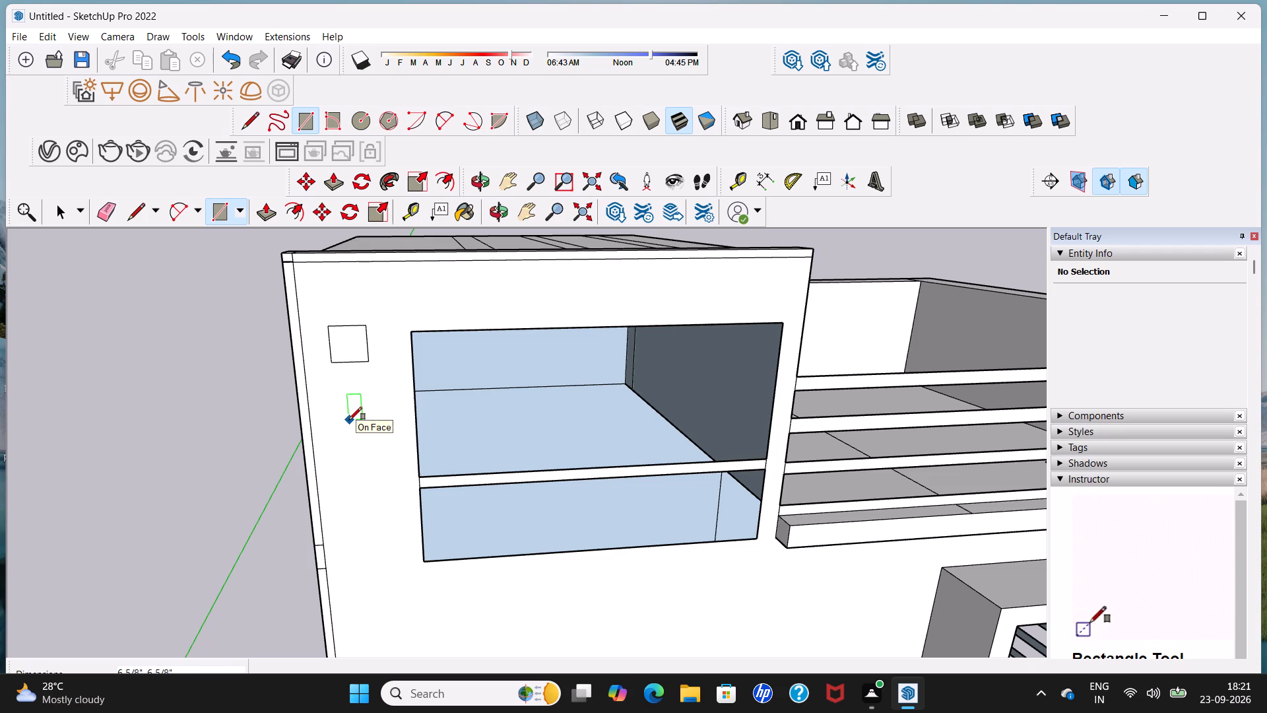
{"action": "left_click", "coordinate": [349, 420]}
{"action": "key", "text": "space"}
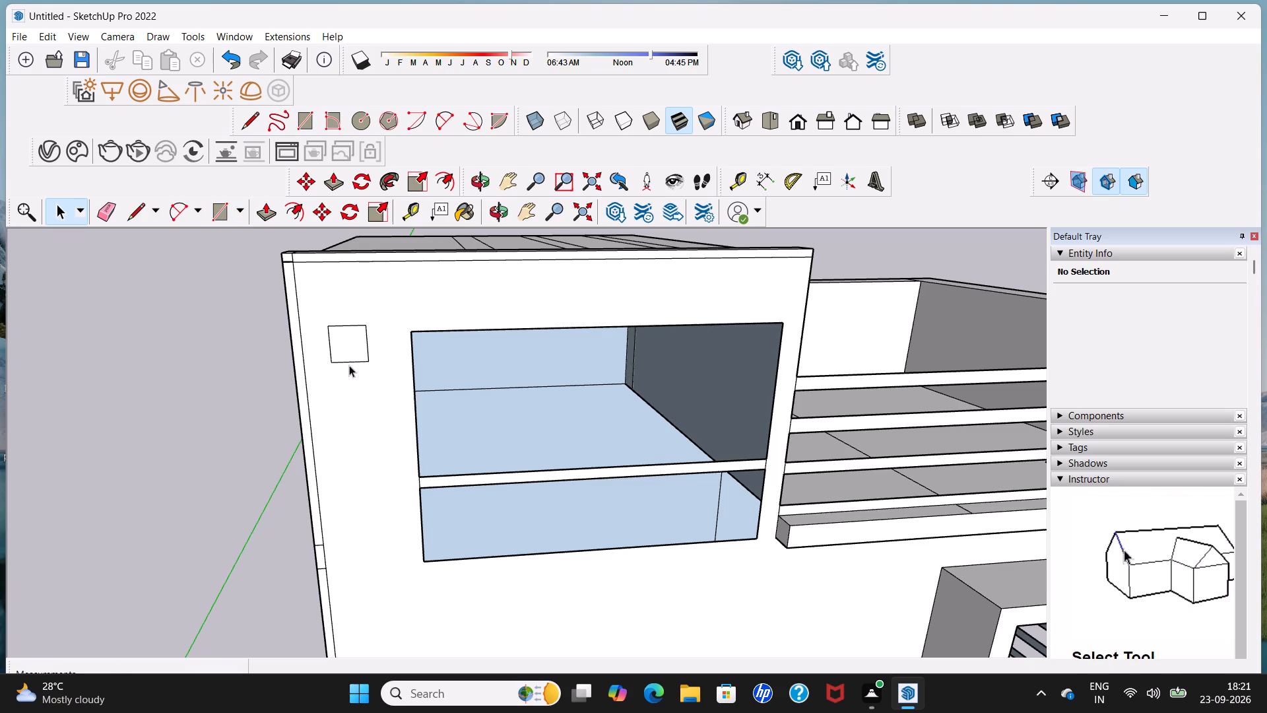
Copy the small square twice down the wall beside the opening, at spacings of about 1' 1 7/8" and 1' 1 1/16".
{"action": "double_click", "coordinate": [352, 351]}
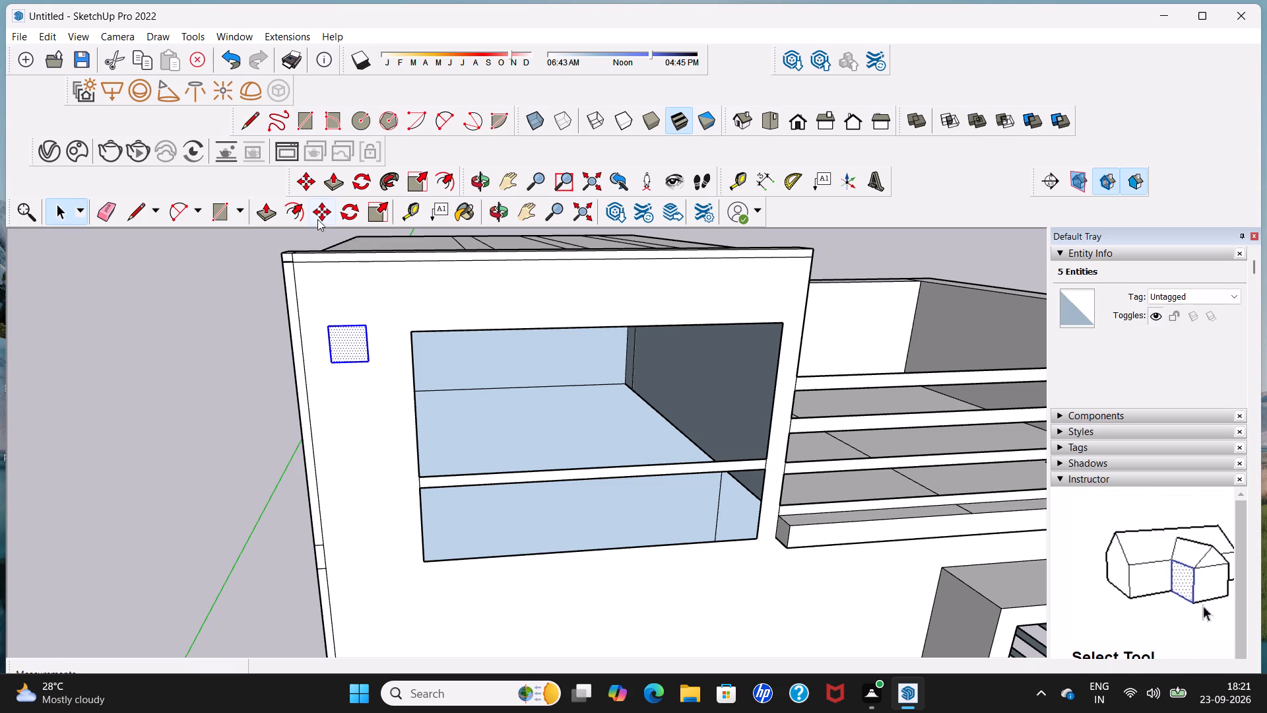
{"action": "left_click", "coordinate": [319, 213]}
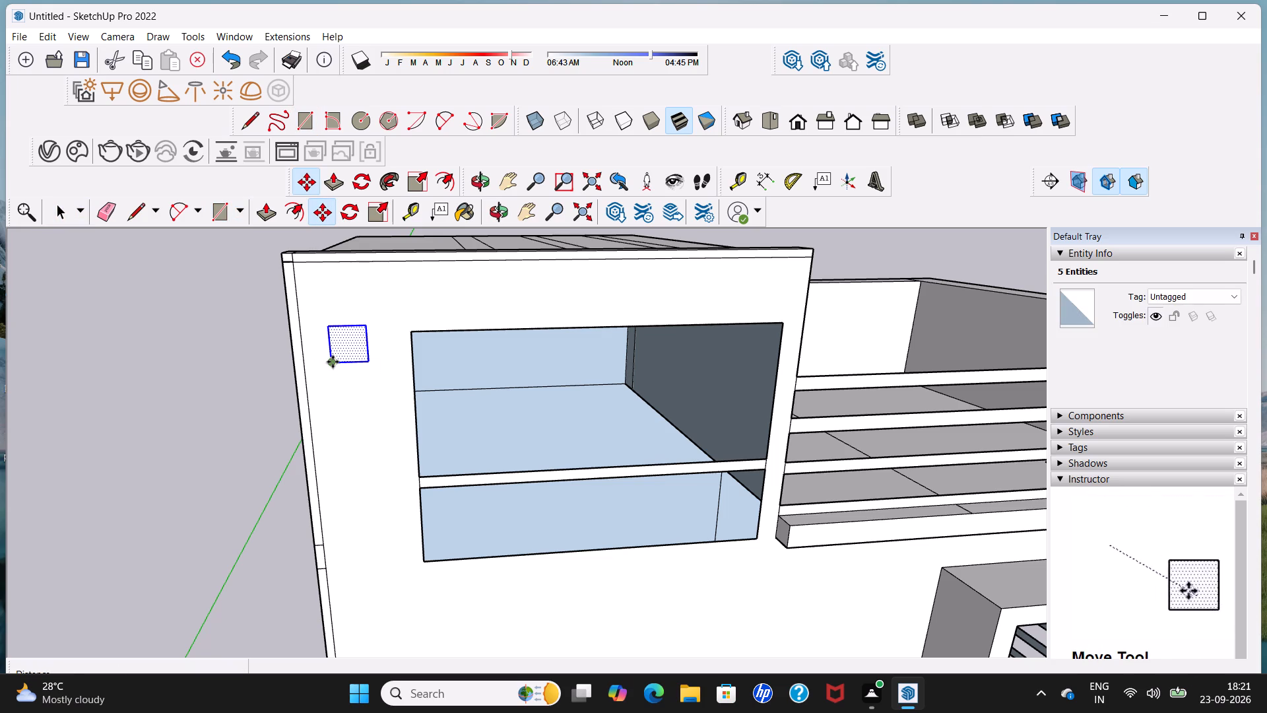
{"action": "left_click", "coordinate": [333, 363]}
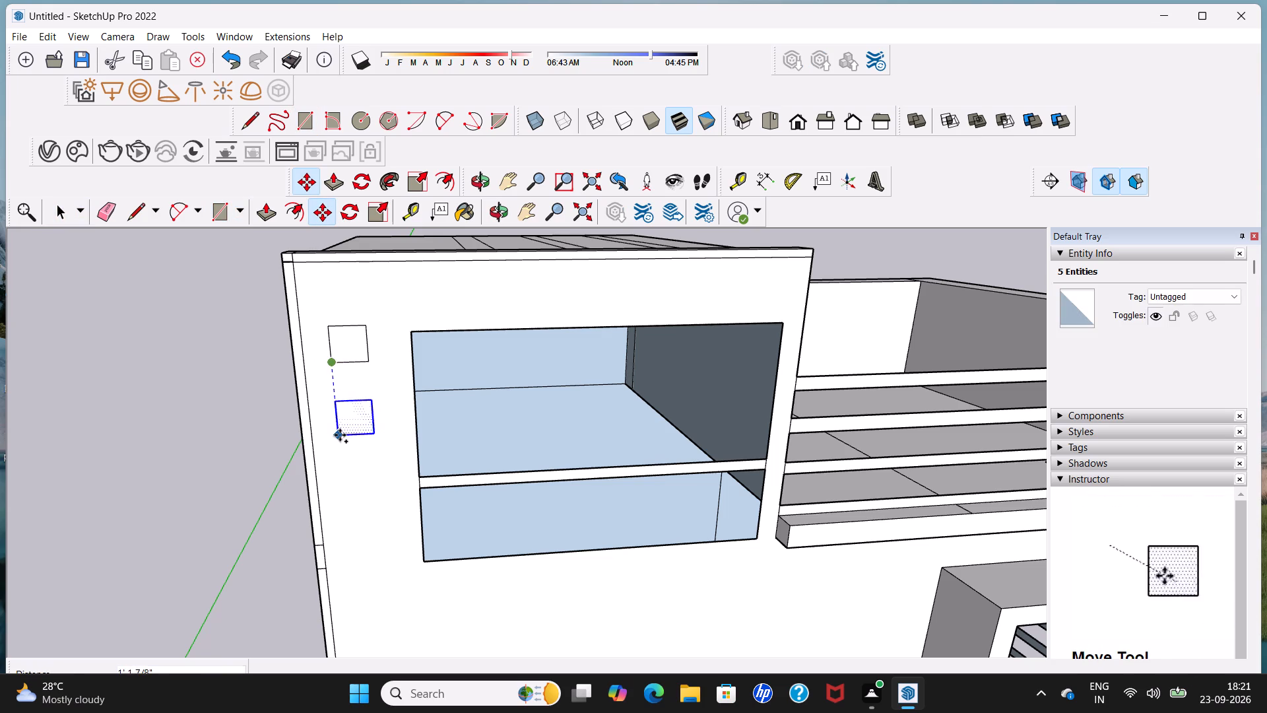
{"action": "left_click", "coordinate": [339, 435]}
{"action": "left_click_drag", "start_coordinate": [339, 436], "coordinate": [339, 444]}
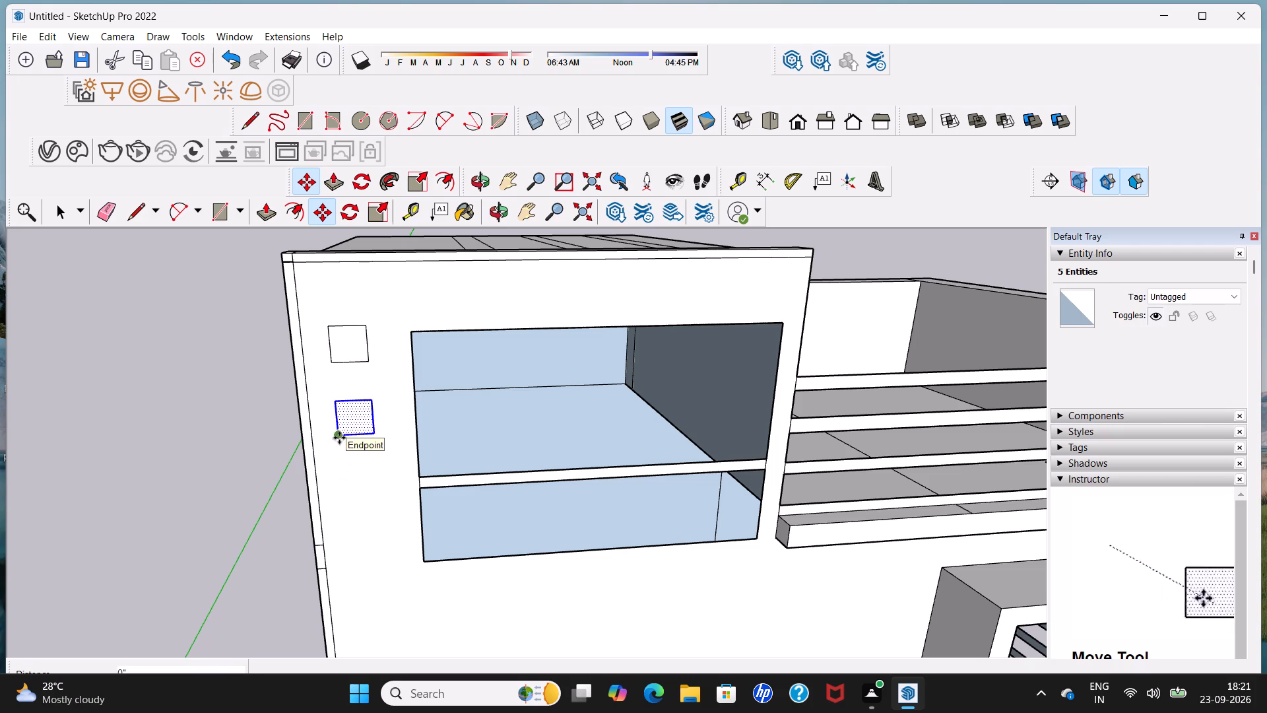
{"action": "left_click", "coordinate": [339, 438]}
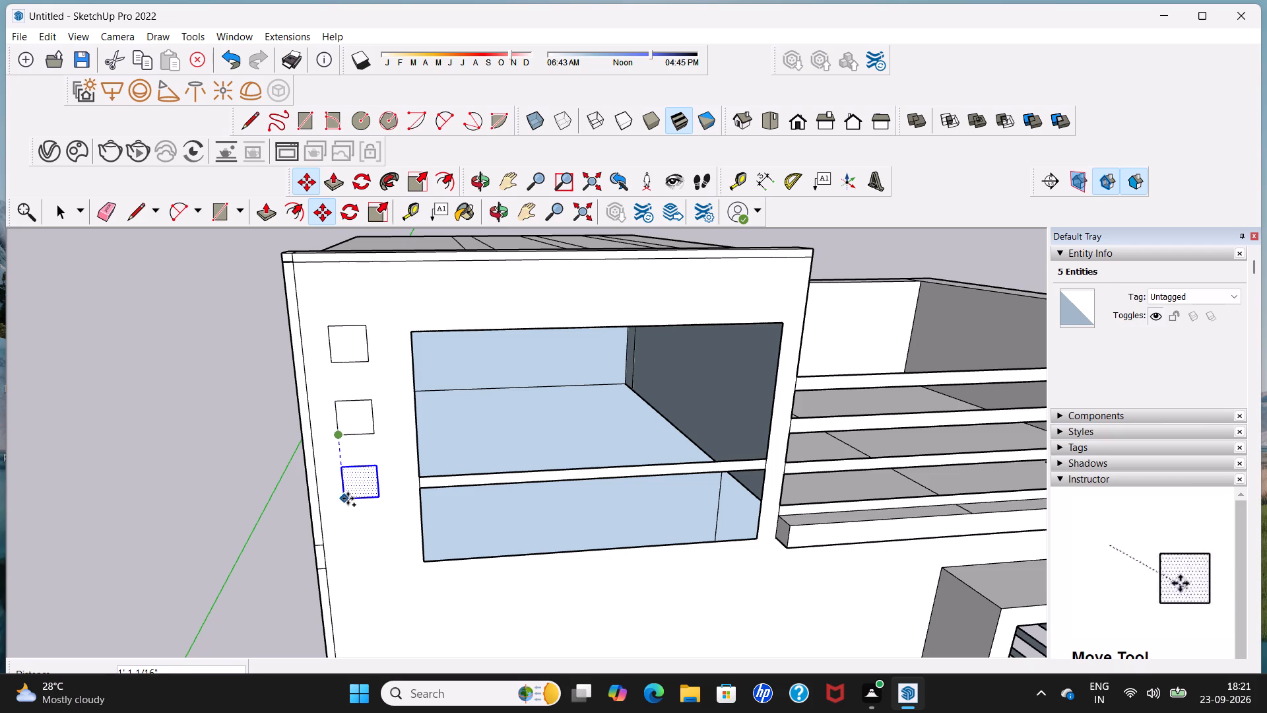
{"action": "left_click", "coordinate": [348, 498]}
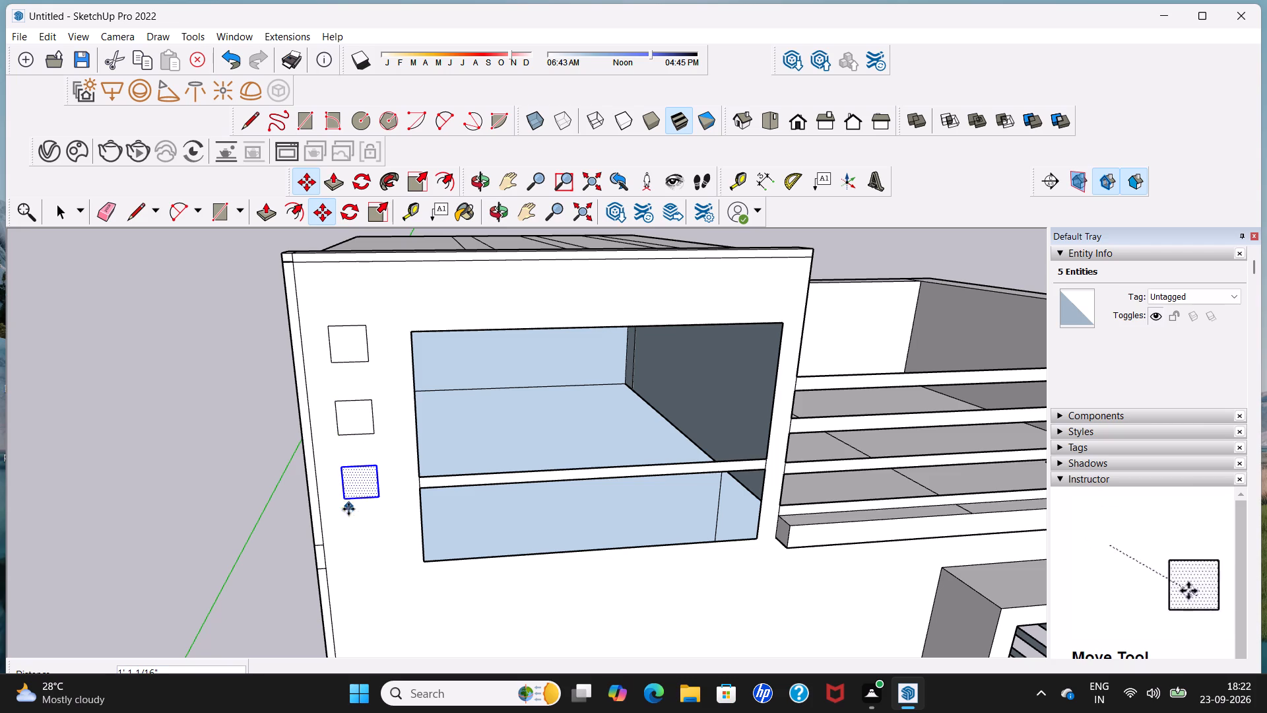
{"action": "key", "text": "space"}
Draw a larger square of about 11 5/8" on the front wall, below the column of three small squares.
{"action": "scroll", "coordinate": [352, 515], "scroll_direction": "down", "scroll_amount": 5}
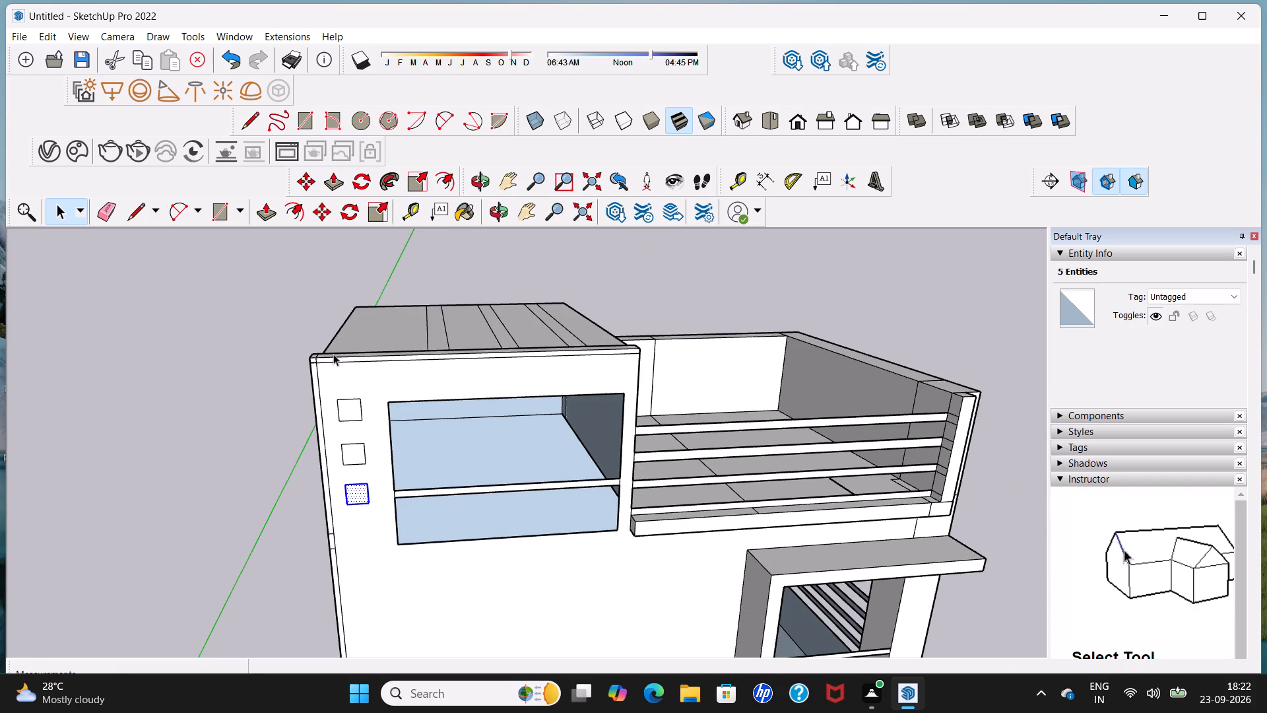
{"action": "middle_click_drag", "start_coordinate": [396, 444], "coordinate": [370, 362], "text": "shift"}
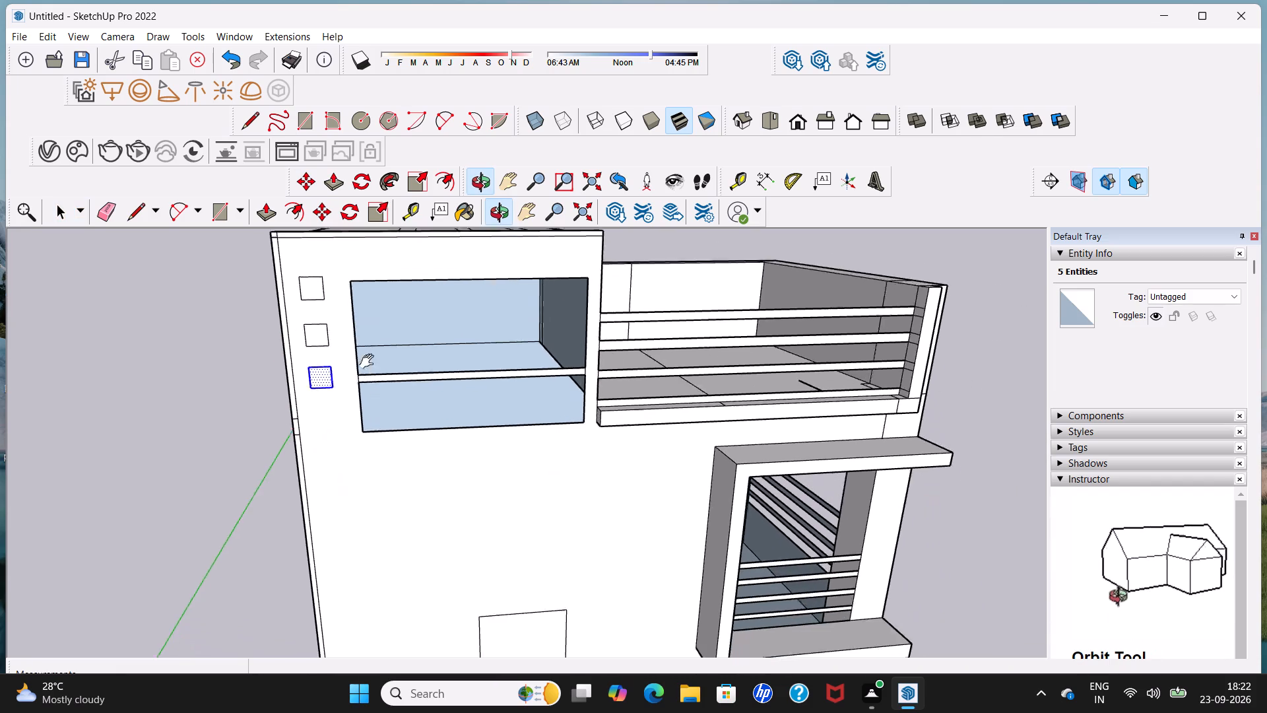
{"action": "middle_click_drag", "start_coordinate": [370, 362], "coordinate": [364, 349], "text": "shift"}
{"action": "scroll", "coordinate": [364, 349], "scroll_direction": "up", "scroll_amount": 2}
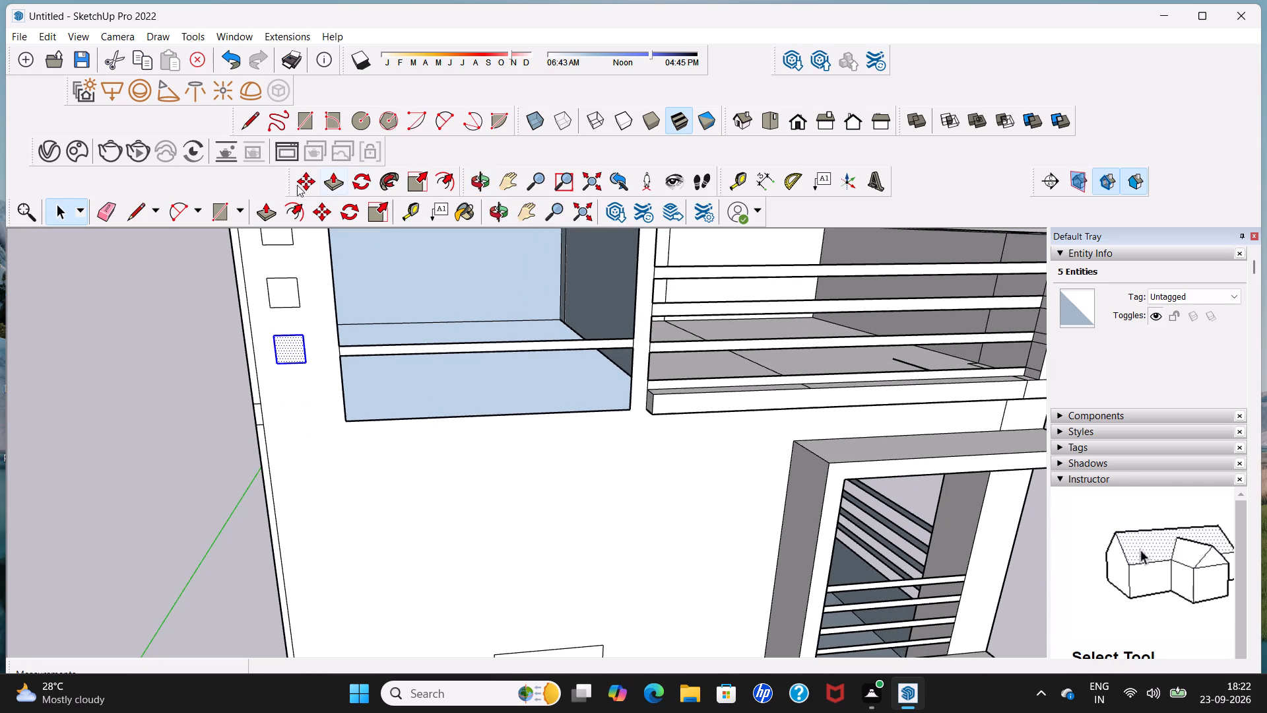
{"action": "left_click", "coordinate": [217, 215]}
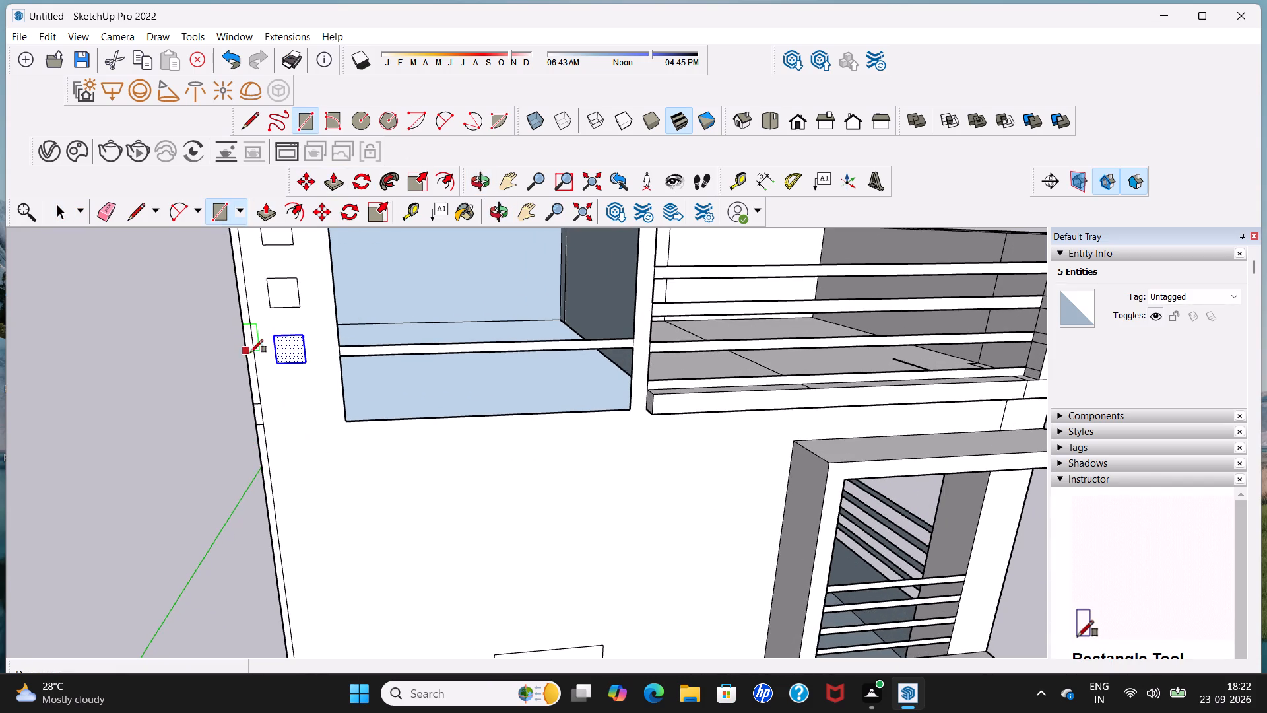
{"action": "left_click", "coordinate": [299, 479]}
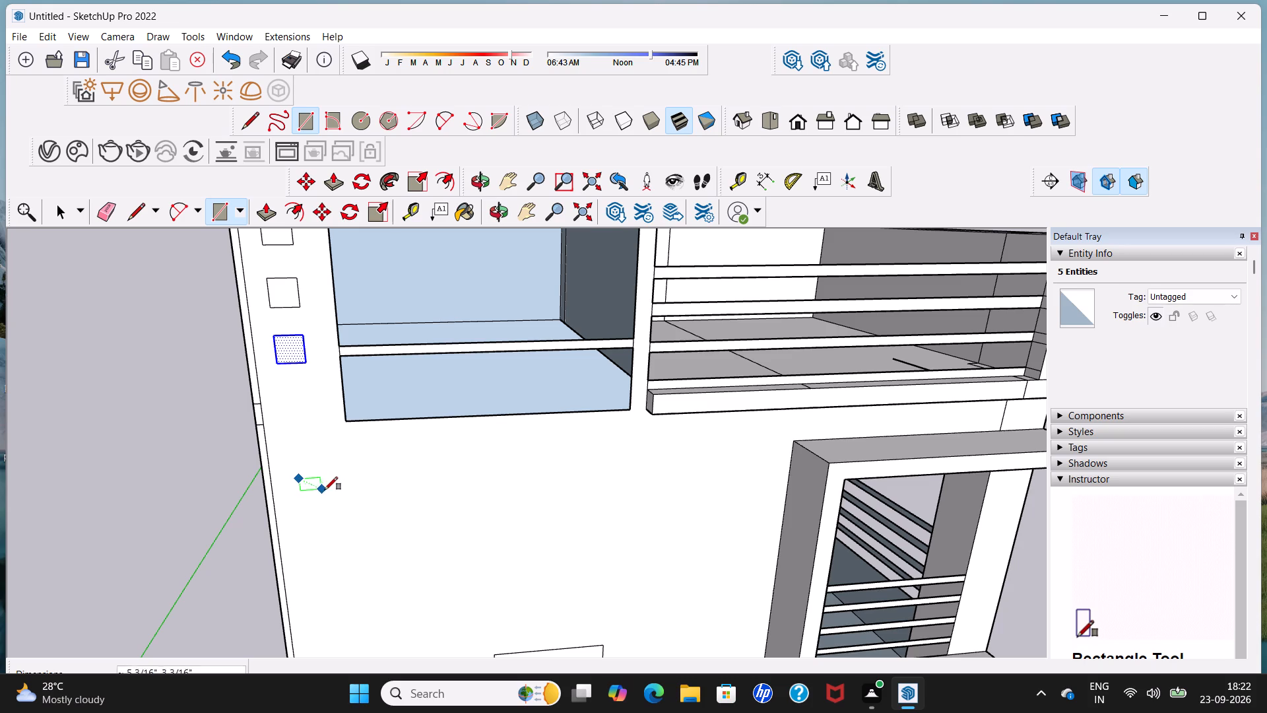
{"action": "left_click", "coordinate": [348, 518]}
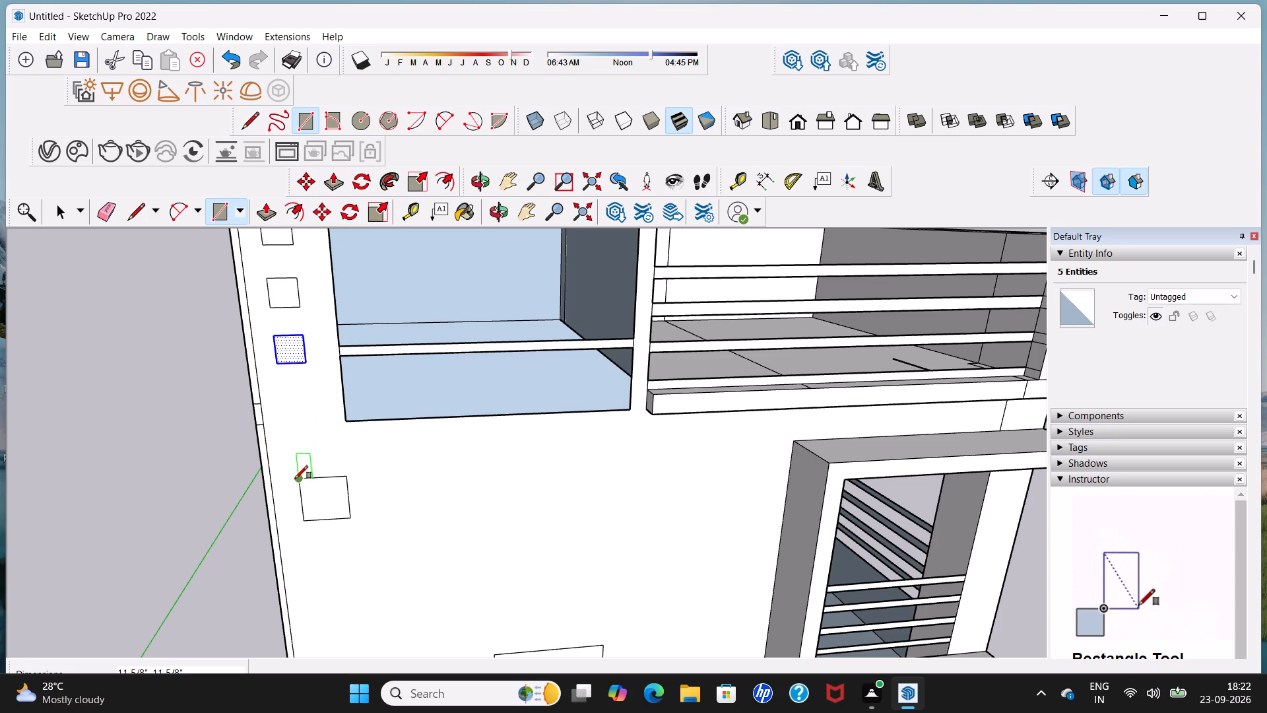
{"action": "scroll", "coordinate": [294, 477], "scroll_direction": "up", "scroll_amount": 3}
{"action": "key", "text": "space"}
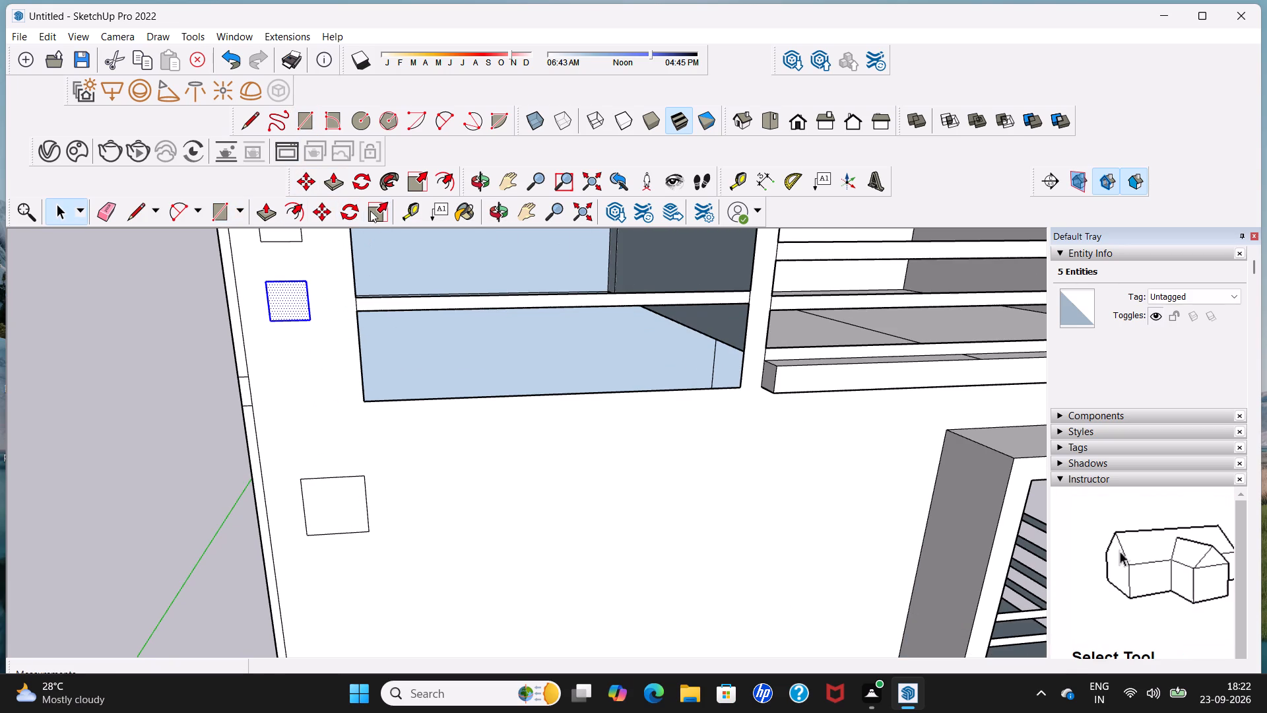
Offset the larger square's outline inward about 1 3/8" to form a border.
{"action": "left_click", "coordinate": [441, 180]}
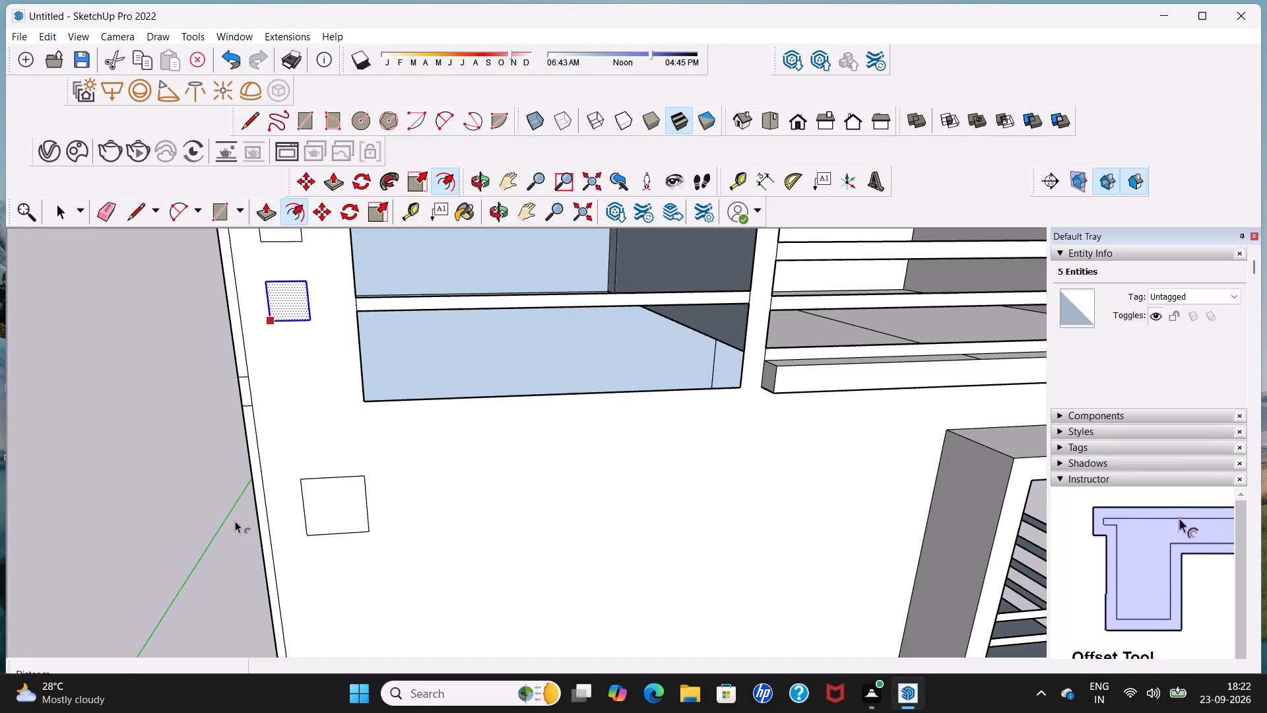
{"action": "key", "text": "space"}
{"action": "left_click", "coordinate": [176, 479]}
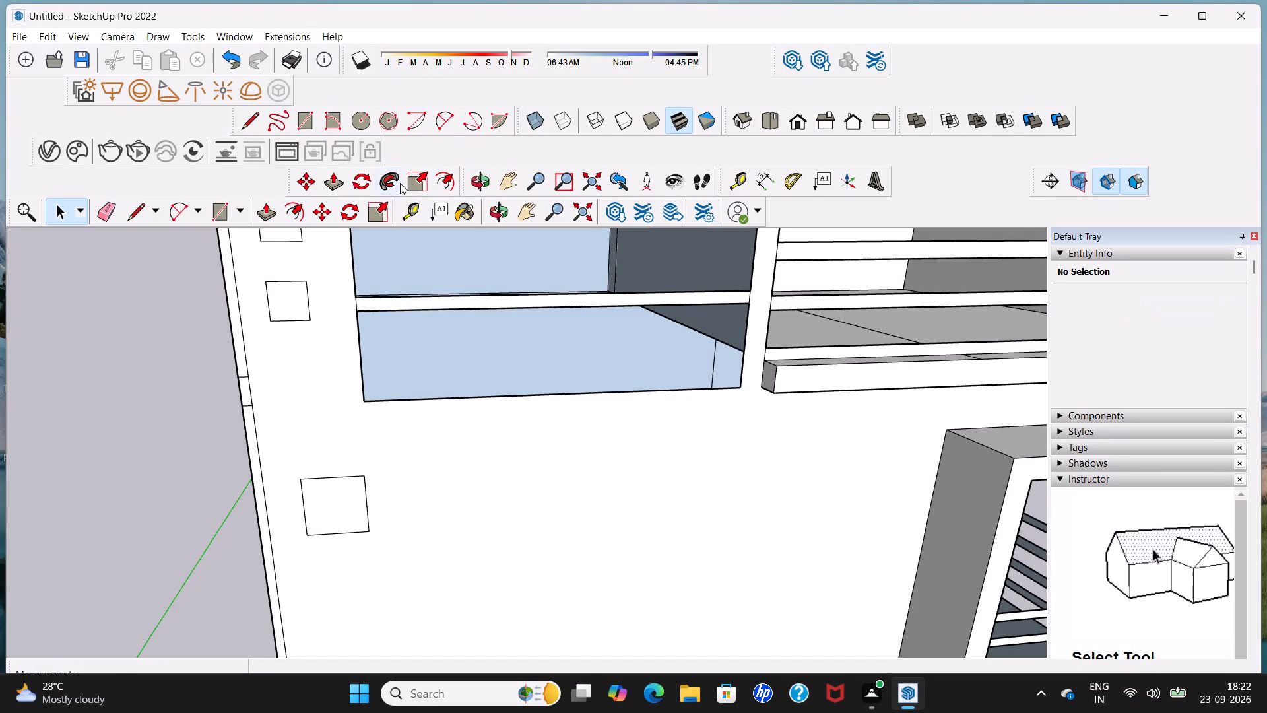
{"action": "left_click", "coordinate": [436, 180]}
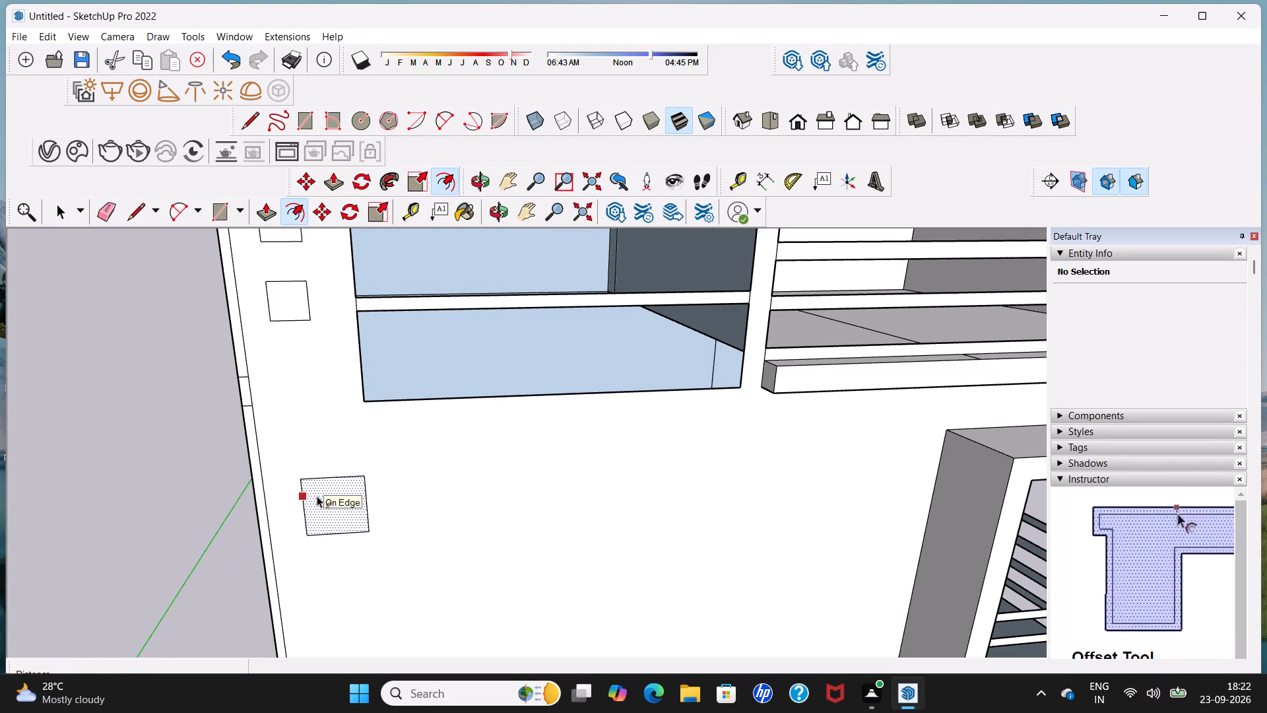
{"action": "left_click", "coordinate": [317, 496]}
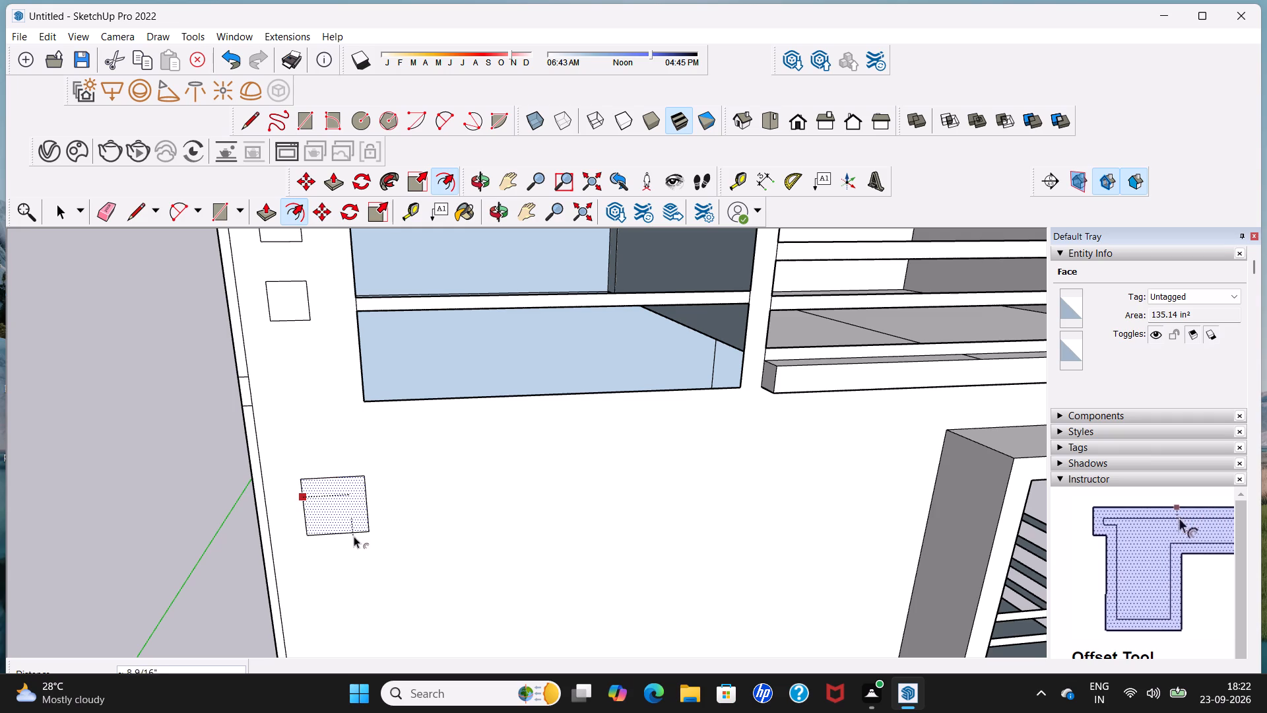
{"action": "left_click", "coordinate": [310, 496]}
{"action": "key", "text": "space"}
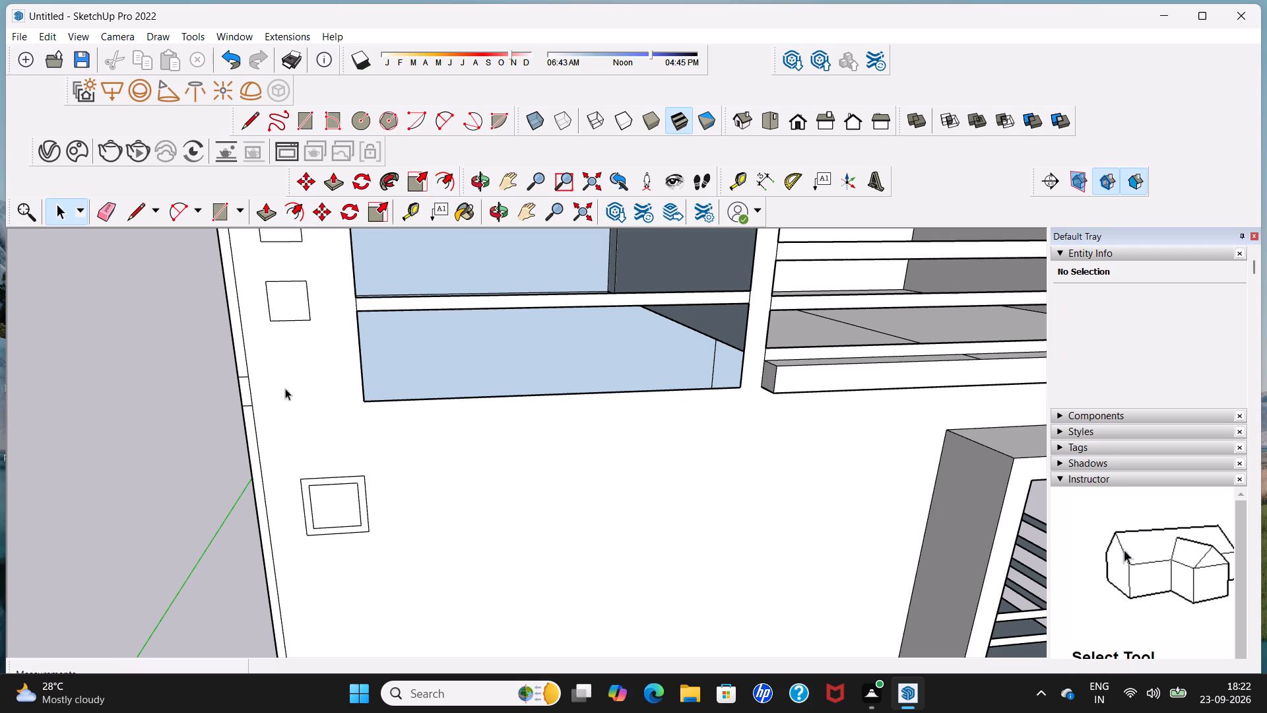
Push/Pull the larger square's inner face into the wall about 3 1/8".
{"action": "left_click_drag", "start_coordinate": [265, 218], "coordinate": [268, 226]}
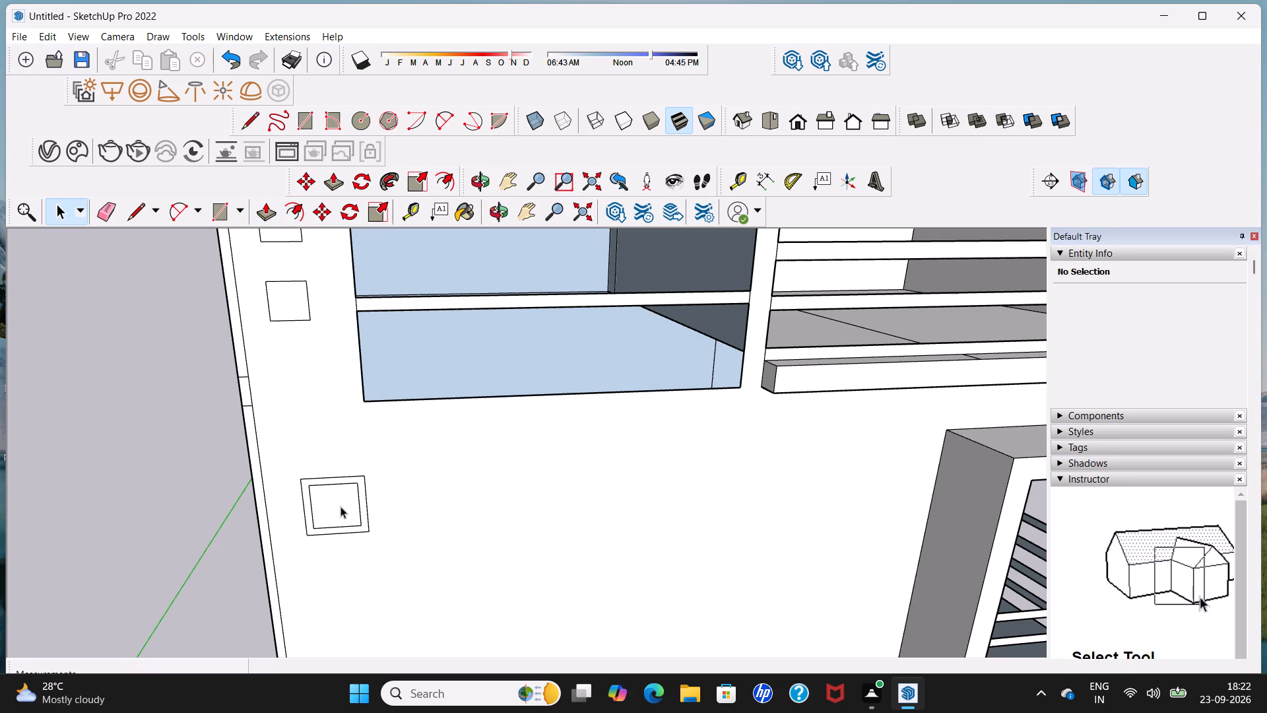
{"action": "left_click", "coordinate": [261, 218]}
{"action": "left_click", "coordinate": [341, 514]}
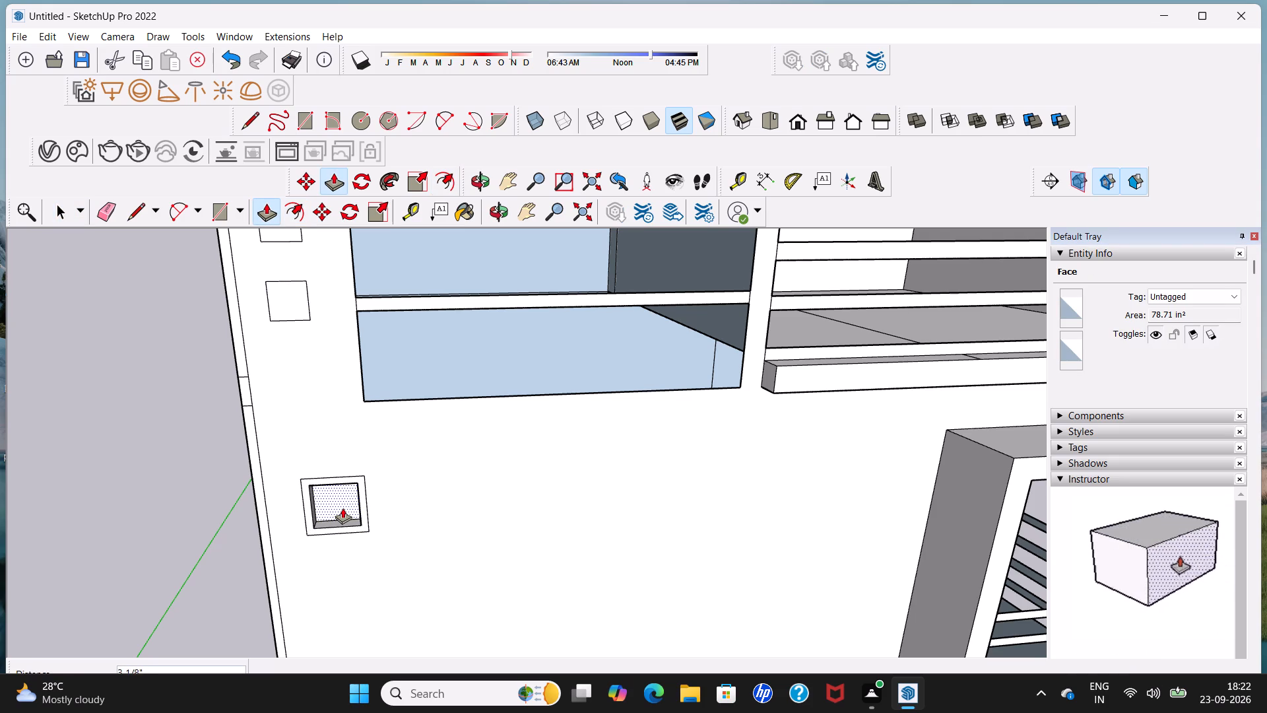
{"action": "left_click", "coordinate": [342, 509]}
{"action": "key", "text": "space"}
Draw two concentric circles on the front wall beside the recessed square, with radii of about 10 7/16" and 6 3/8".
{"action": "middle_click_drag", "start_coordinate": [339, 509], "coordinate": [332, 401]}
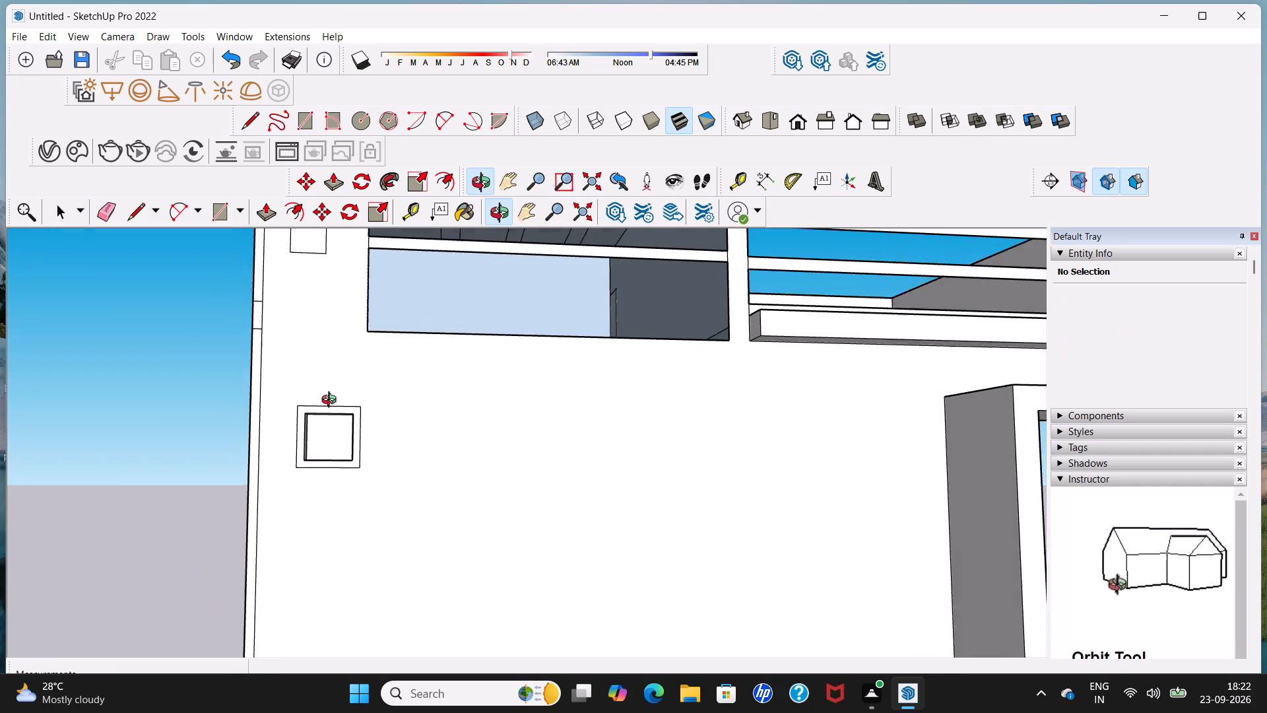
{"action": "middle_click_drag", "start_coordinate": [332, 401], "coordinate": [348, 394]}
{"action": "scroll", "coordinate": [350, 394], "scroll_direction": "down", "scroll_amount": 5}
{"action": "middle_click_drag", "start_coordinate": [433, 426], "coordinate": [375, 488]}
{"action": "scroll", "coordinate": [380, 483], "scroll_direction": "down", "scroll_amount": 5}
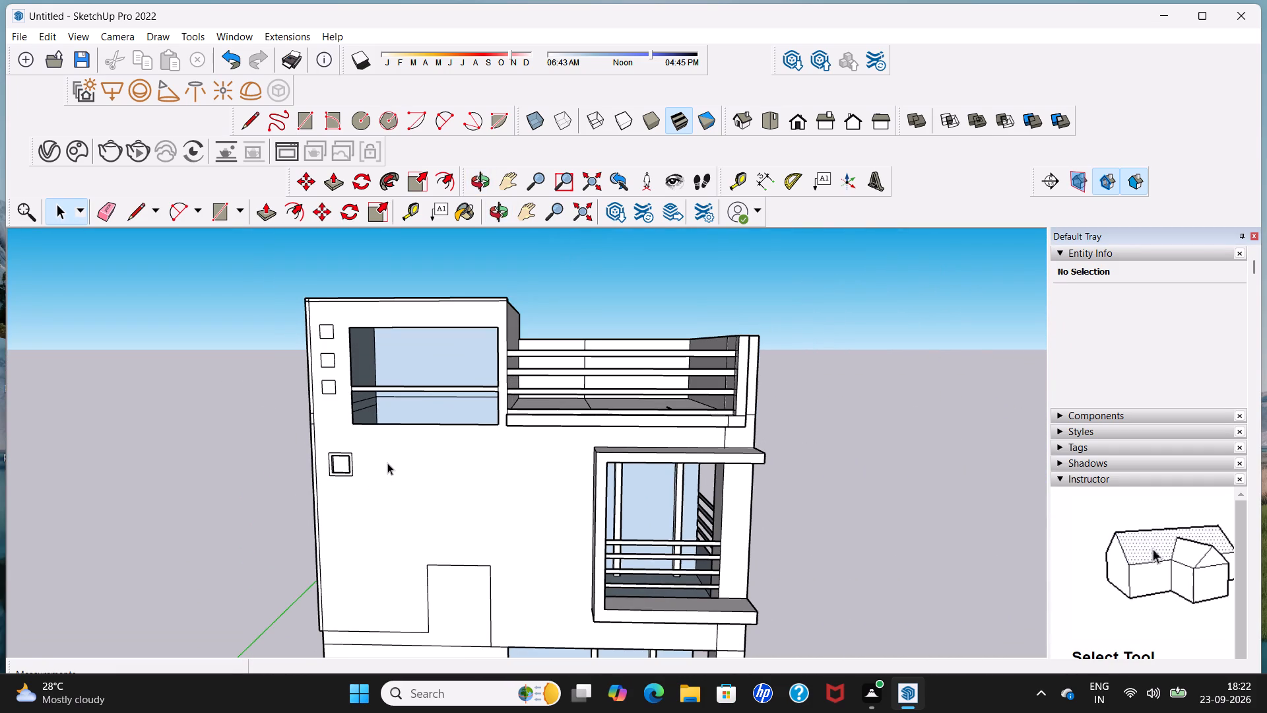
{"action": "scroll", "coordinate": [387, 462], "scroll_direction": "up", "scroll_amount": 1}
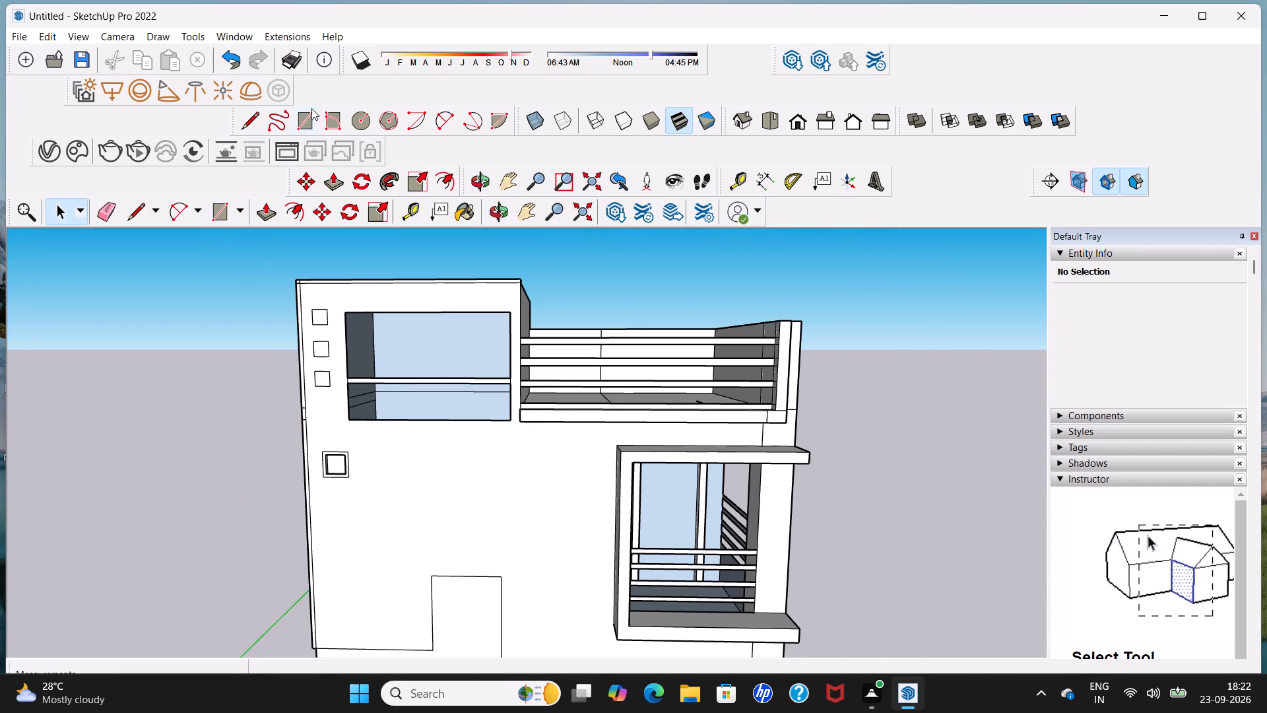
{"action": "left_click", "coordinate": [364, 129]}
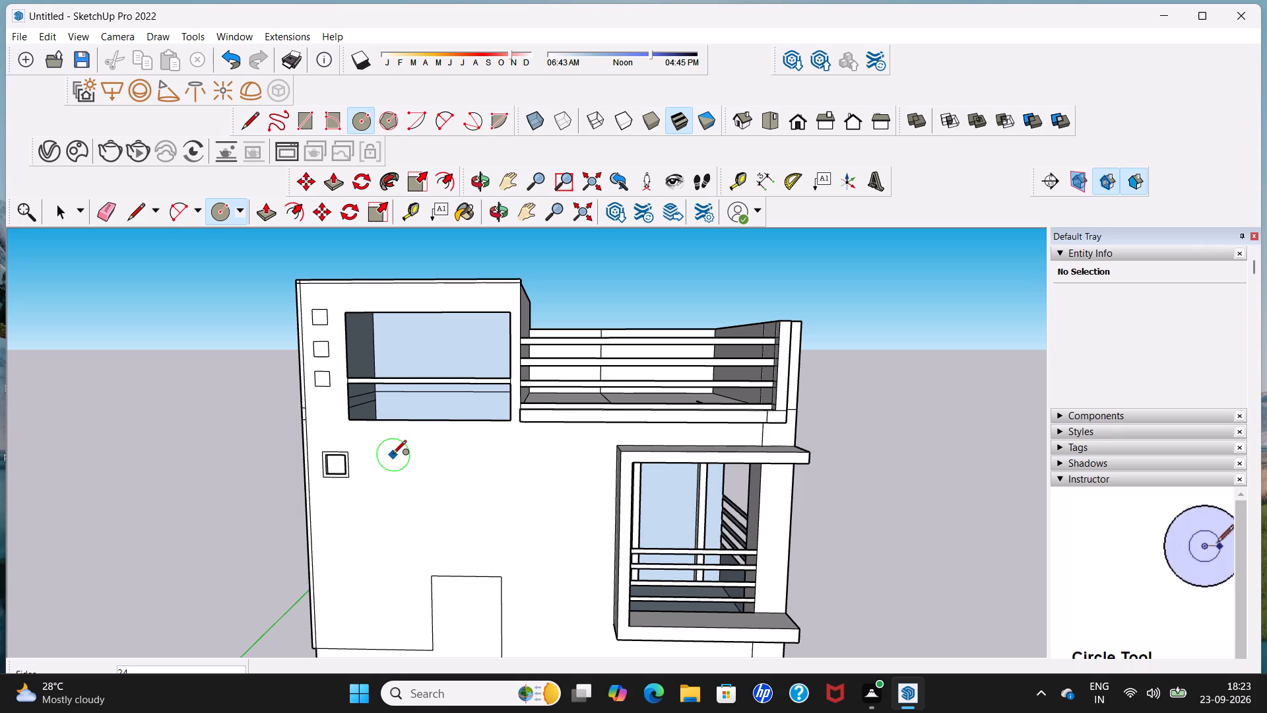
{"action": "left_click", "coordinate": [391, 448]}
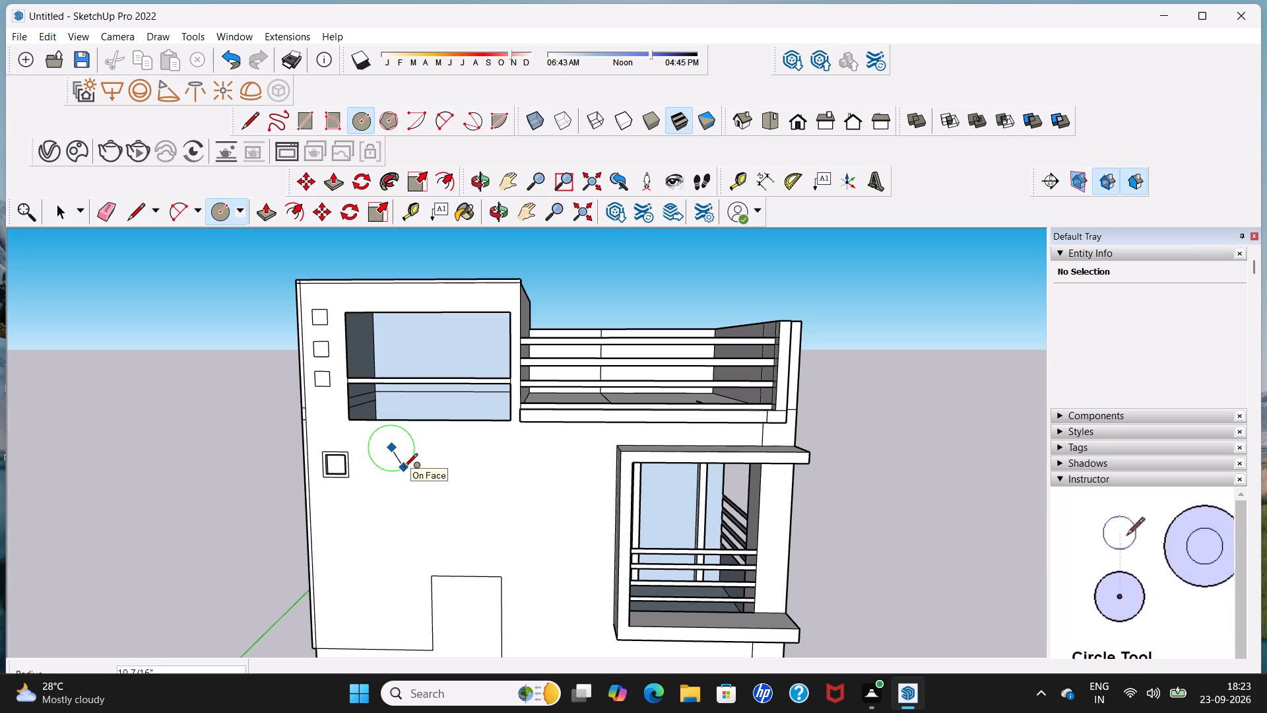
{"action": "left_click", "coordinate": [404, 468]}
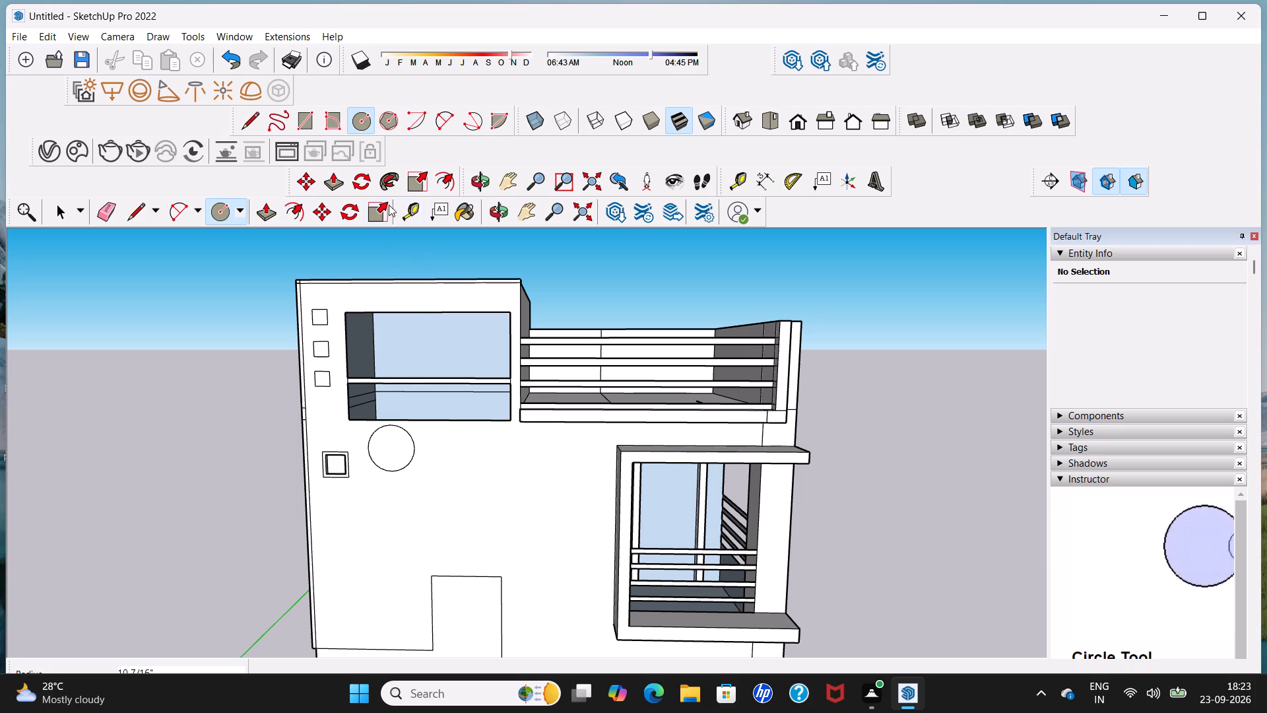
{"action": "left_click", "coordinate": [393, 453]}
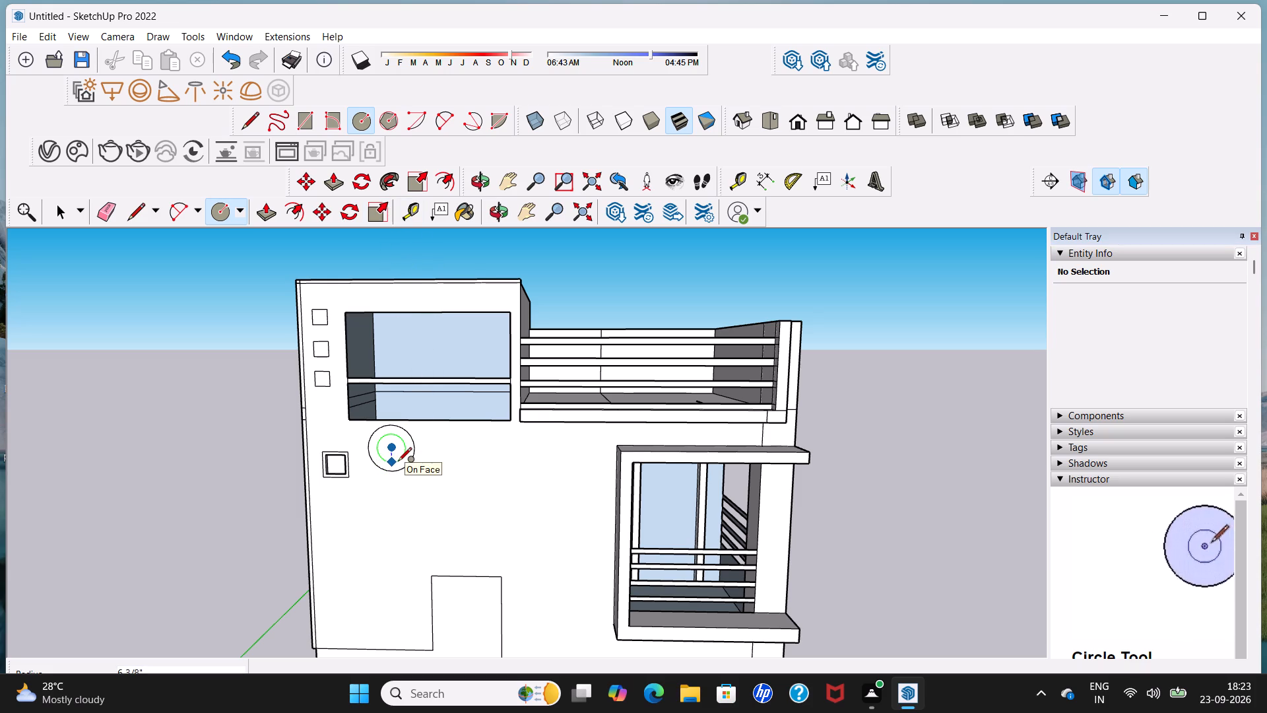
{"action": "left_click", "coordinate": [398, 462]}
{"action": "key", "text": "space"}
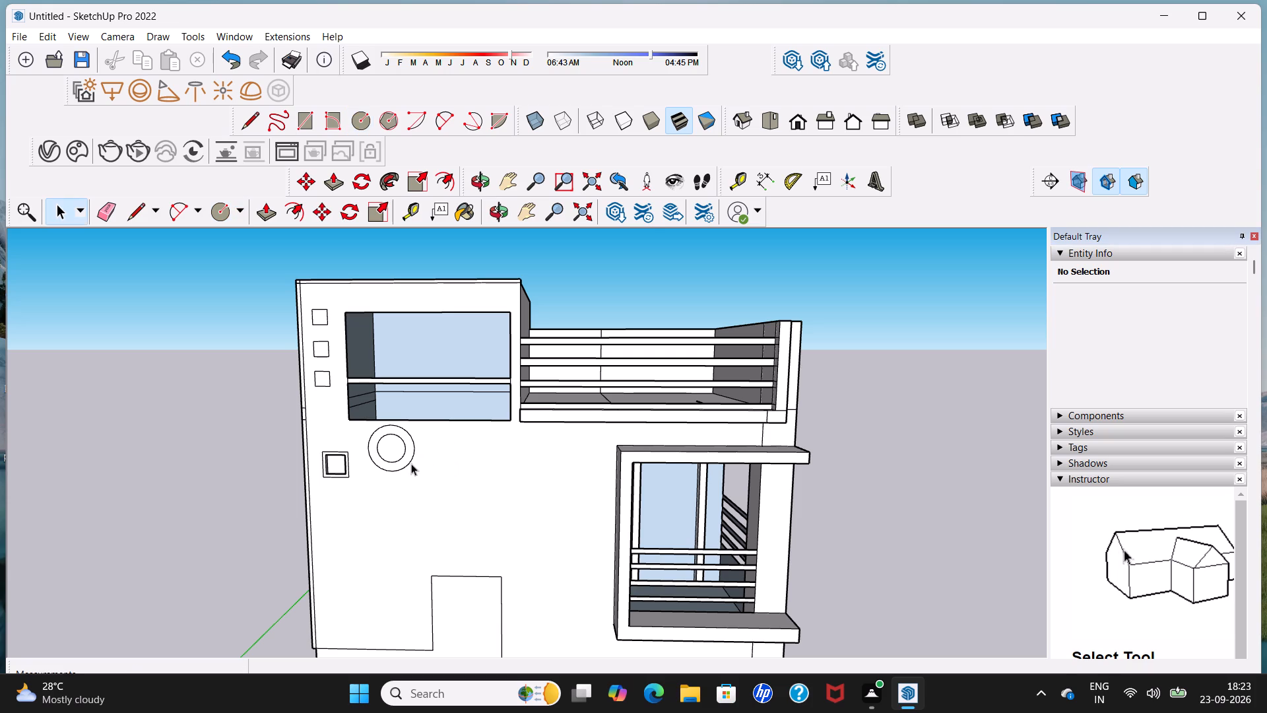
Copy the two concentric circles about 2' 8 7/8" horizontally along the front wall, toward the railed bay.
{"action": "left_click", "coordinate": [399, 457]}
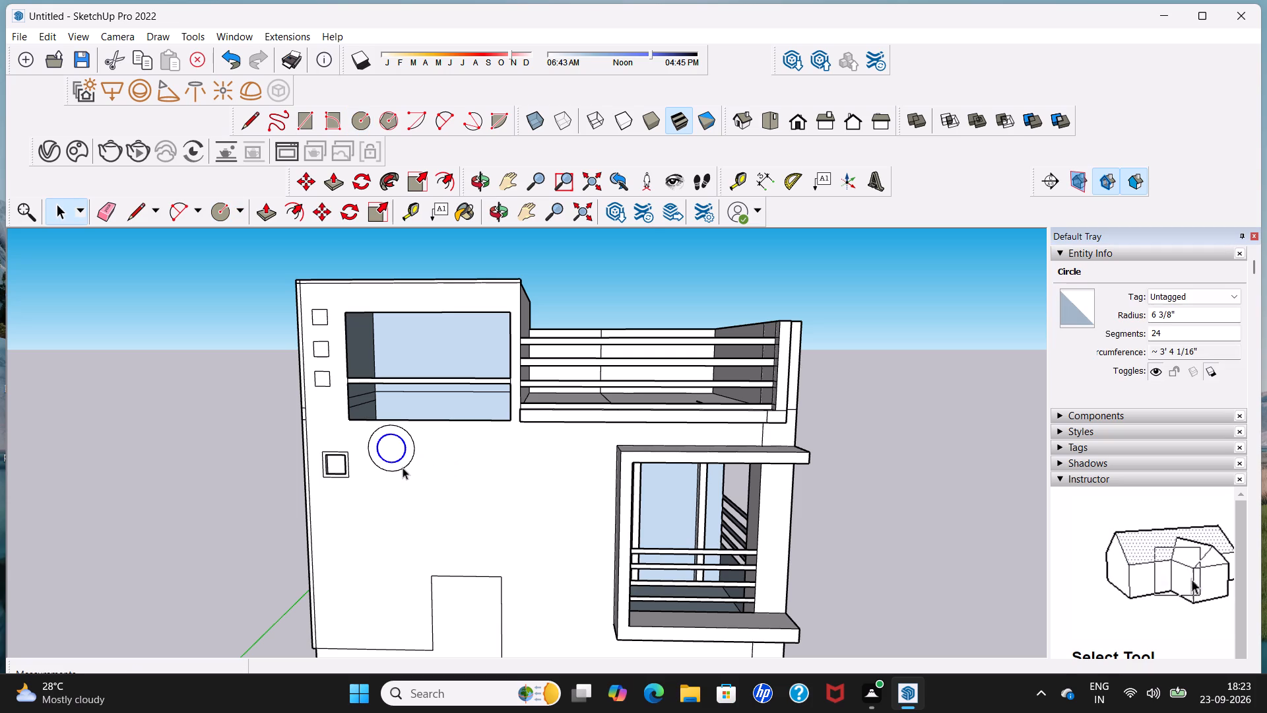
{"action": "left_click", "coordinate": [403, 465], "text": "ctrl"}
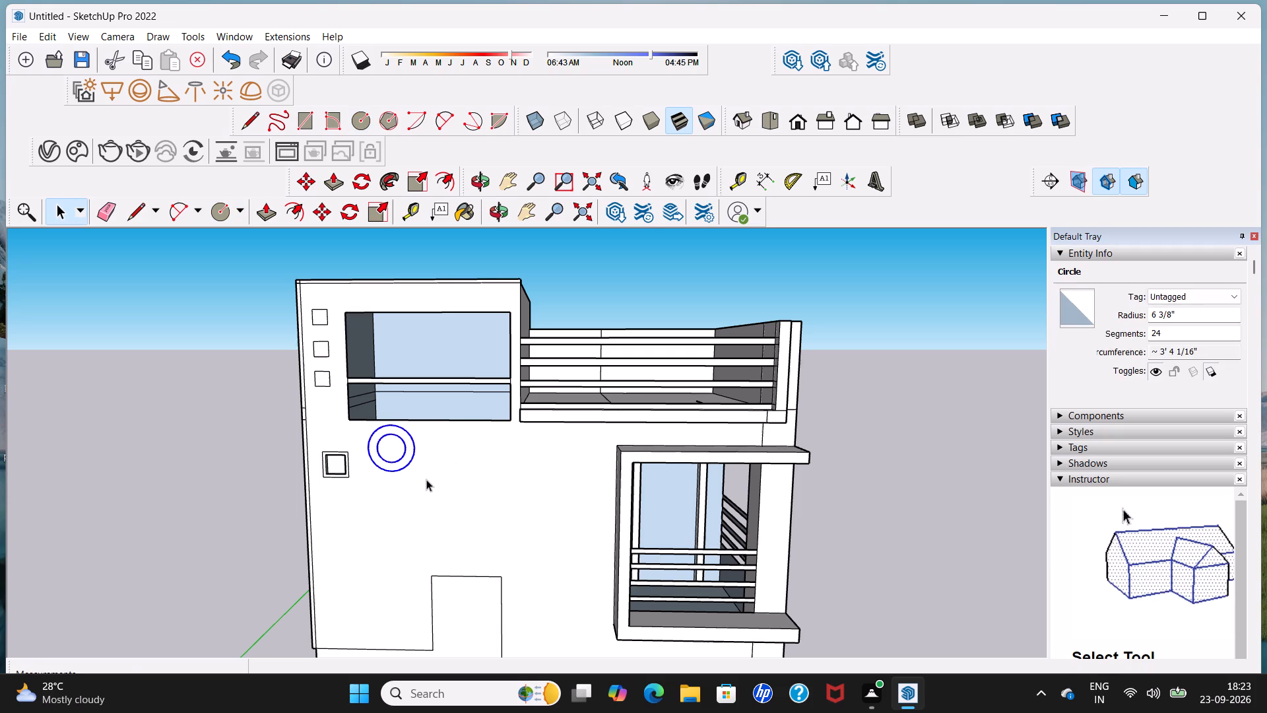
{"action": "left_click", "coordinate": [316, 209]}
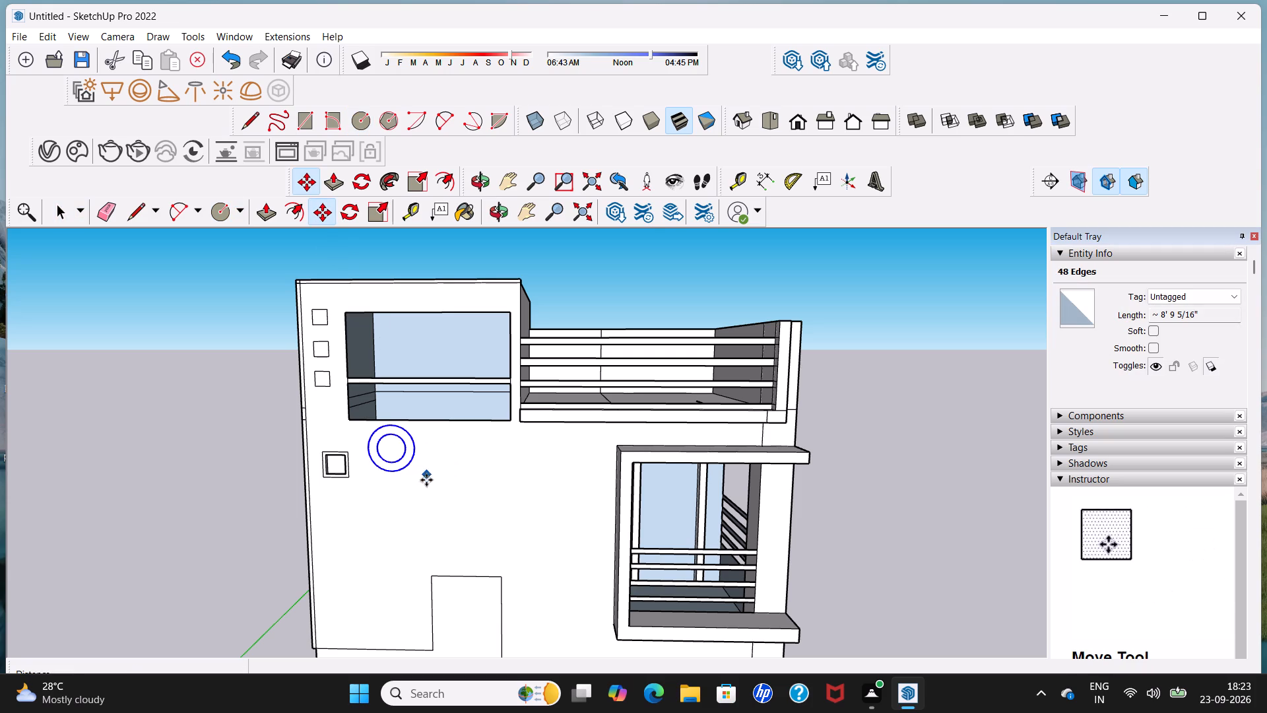
{"action": "left_click", "coordinate": [399, 468]}
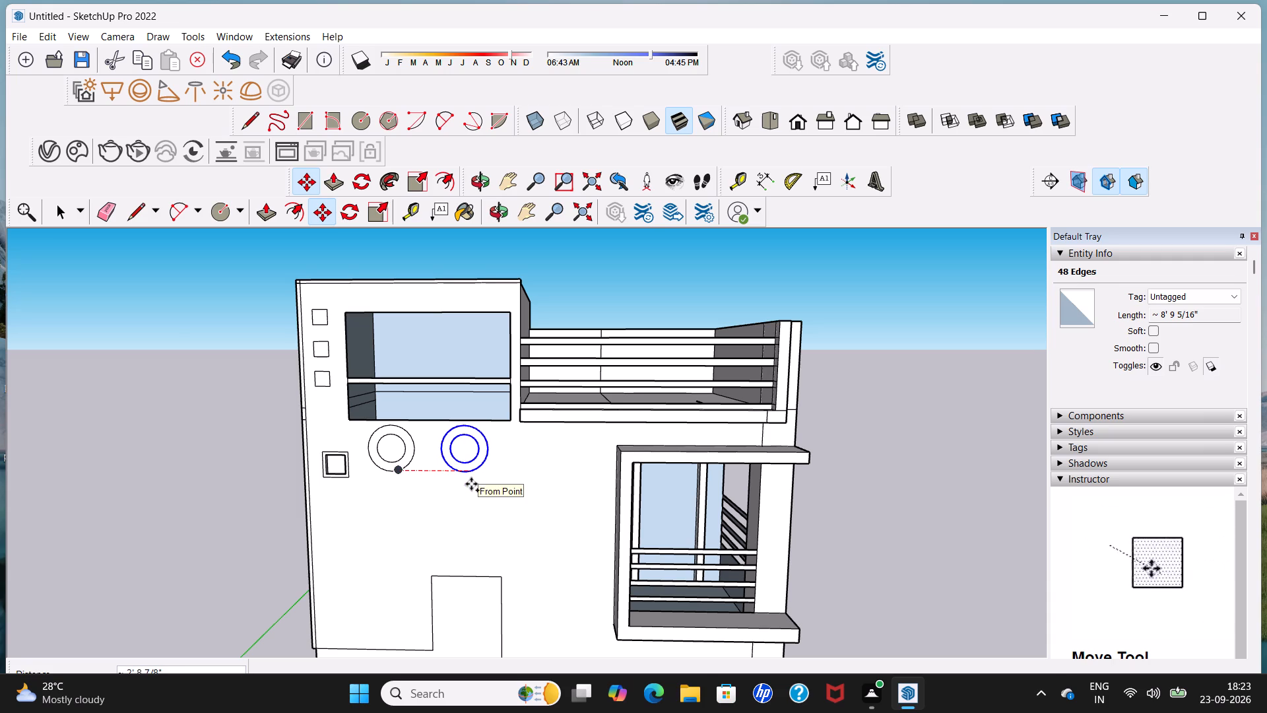
{"action": "left_click", "coordinate": [471, 484]}
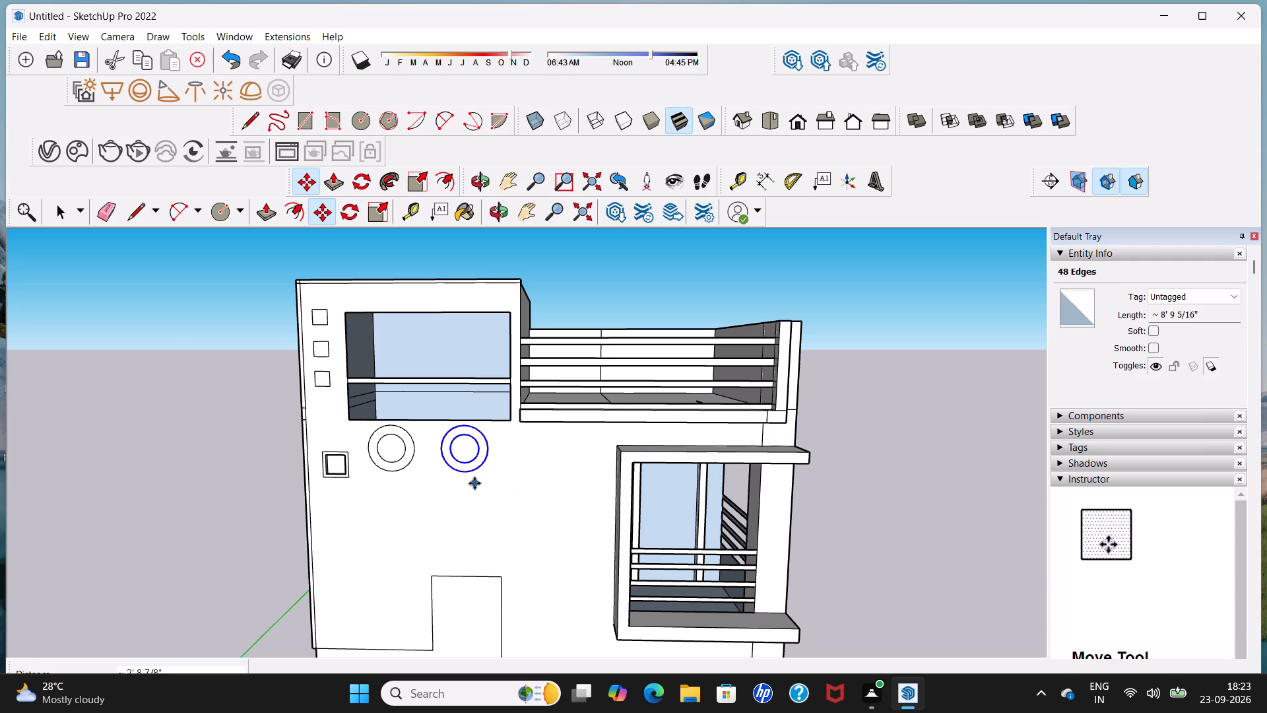
Copy the second circle pair about 8" back toward the original pair, overlapping its source.
{"action": "left_click", "coordinate": [476, 469]}
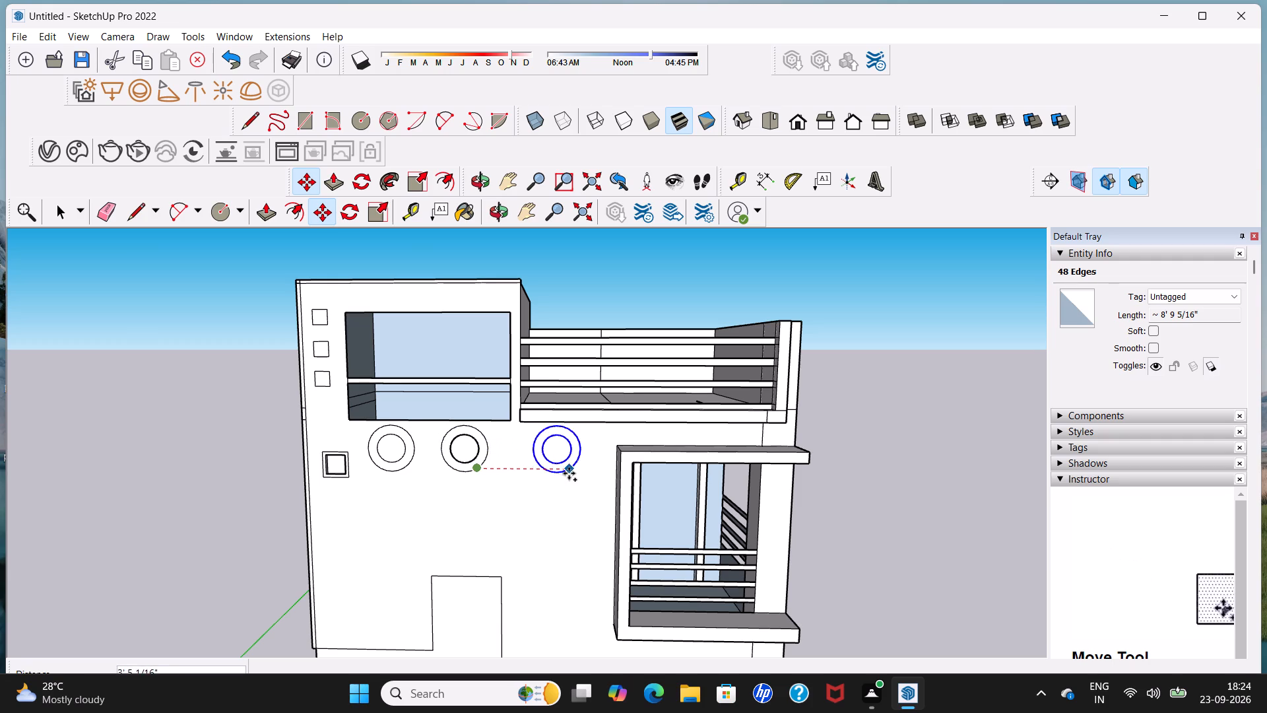
{"action": "key", "text": "space"}
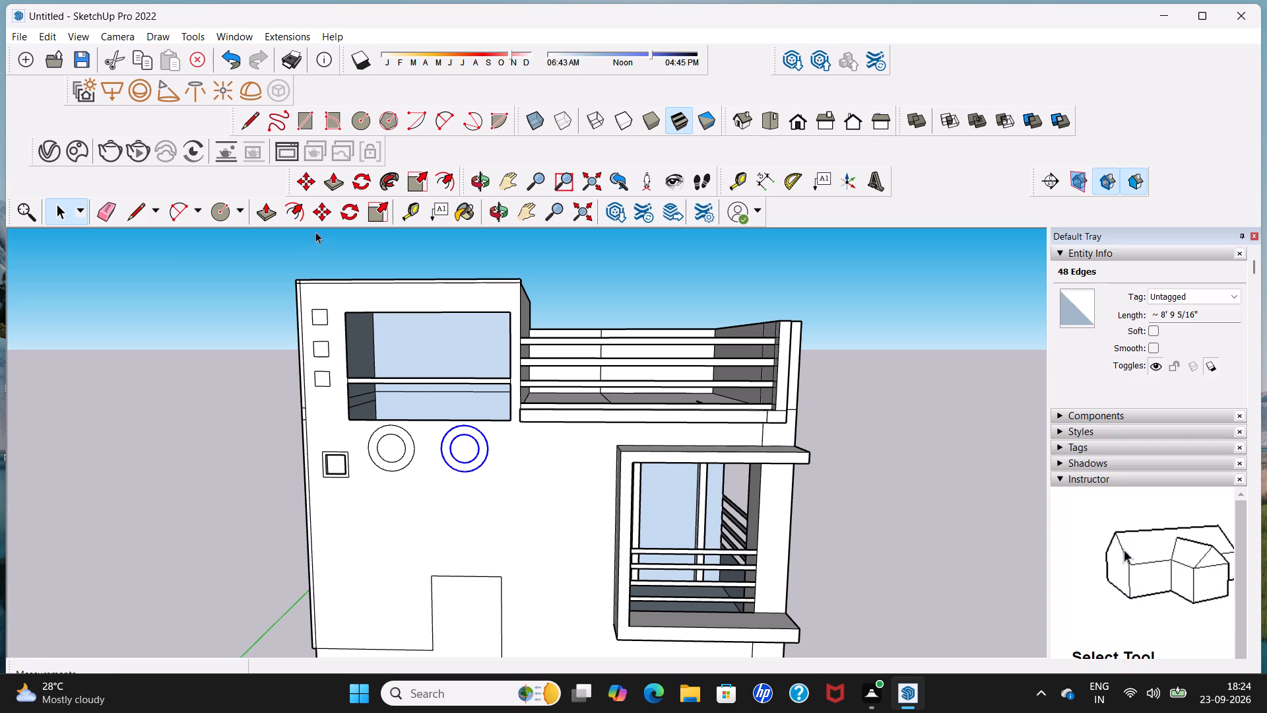
{"action": "left_click", "coordinate": [325, 212]}
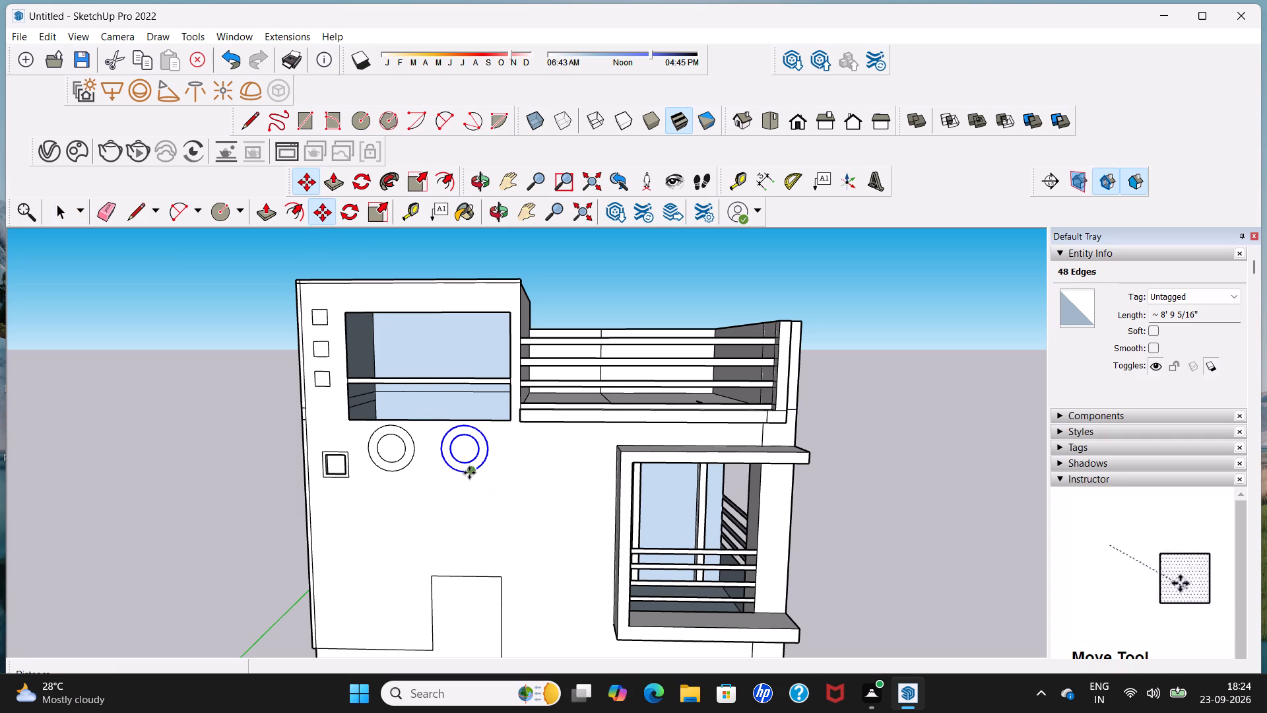
{"action": "left_click", "coordinate": [469, 473]}
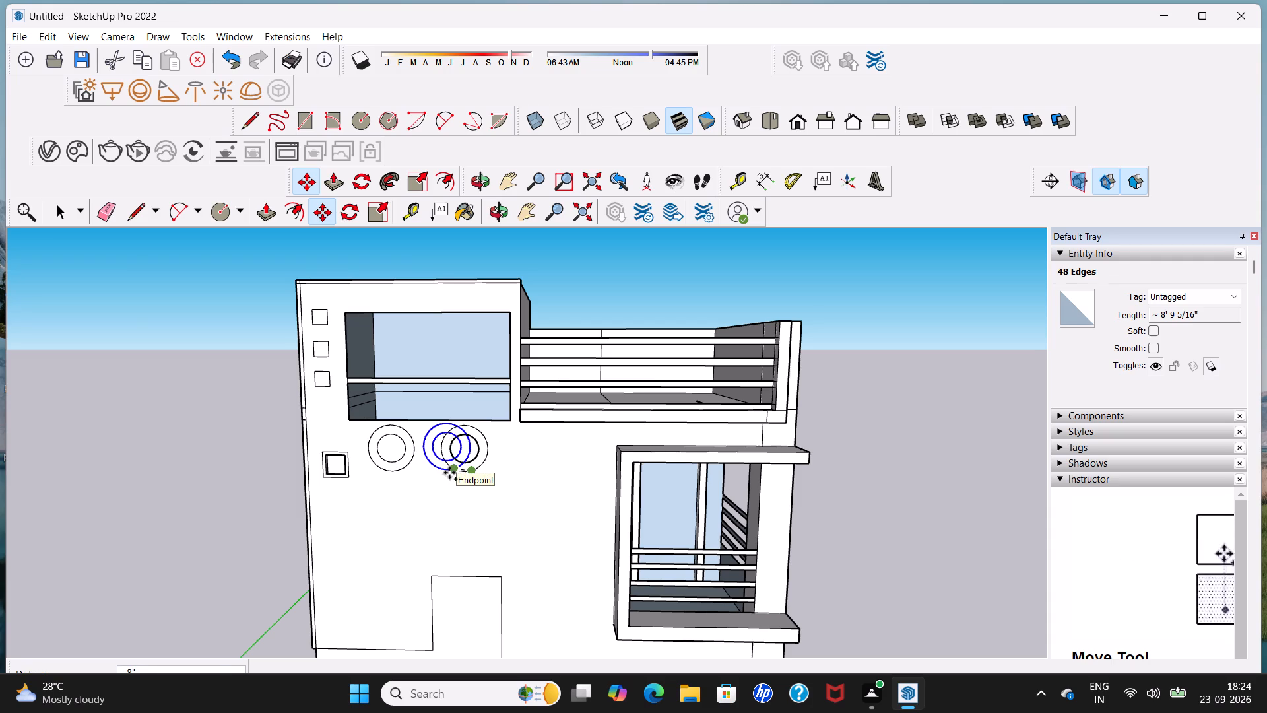
{"action": "left_click", "coordinate": [449, 473]}
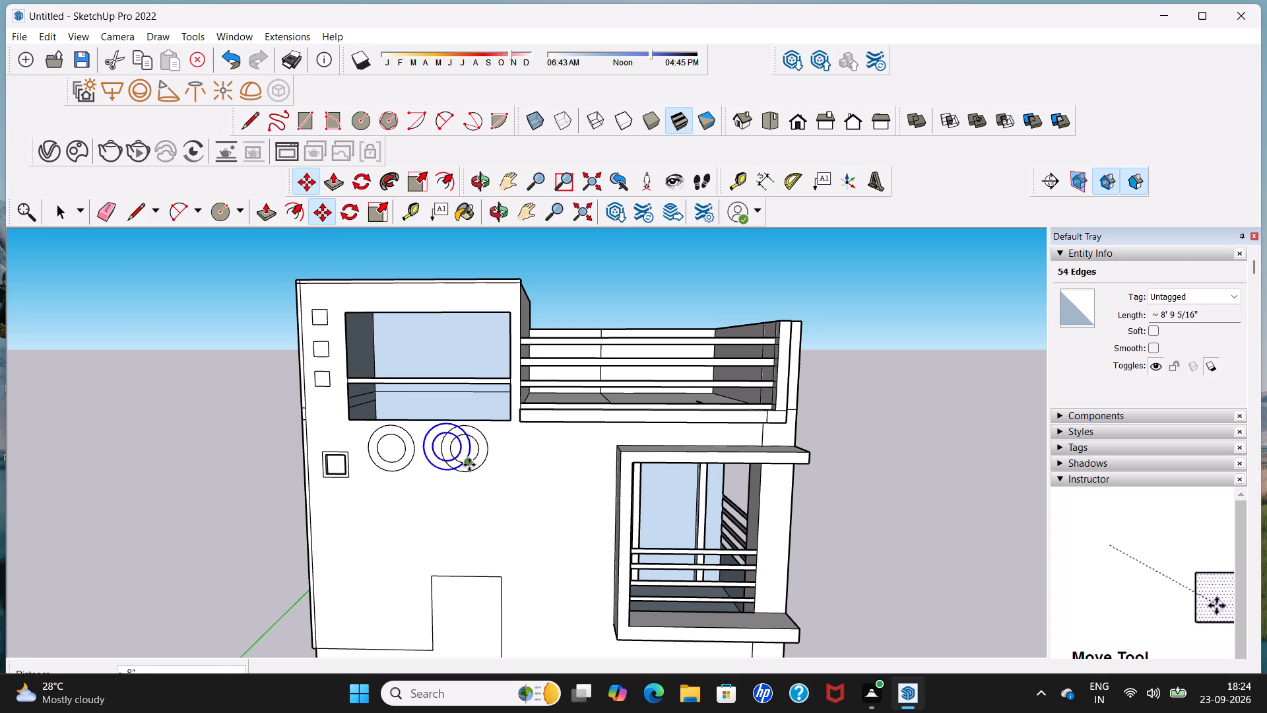
Copy the new circle pair about 1' 11 3/8" along the front wall toward the railed bay, without snapping to the existing circles.
{"action": "left_click", "coordinate": [463, 463]}
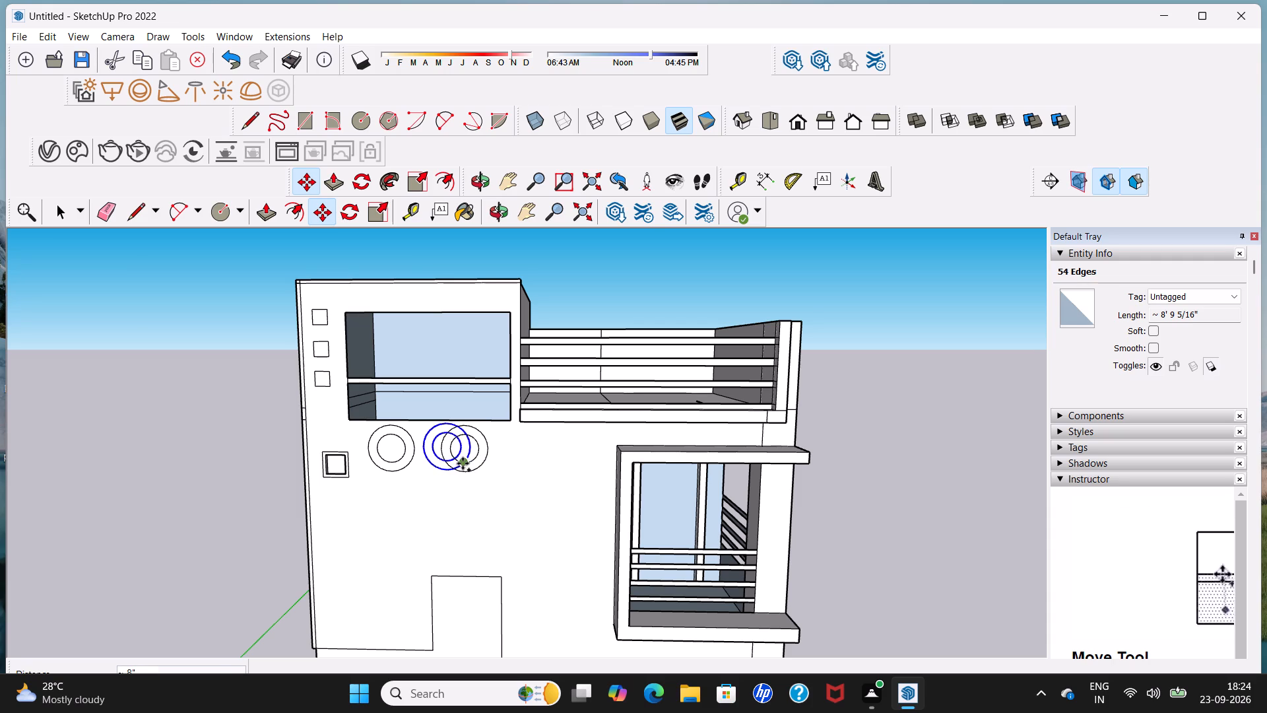
{"action": "left_click", "coordinate": [517, 468]}
{"action": "key", "text": "space"}
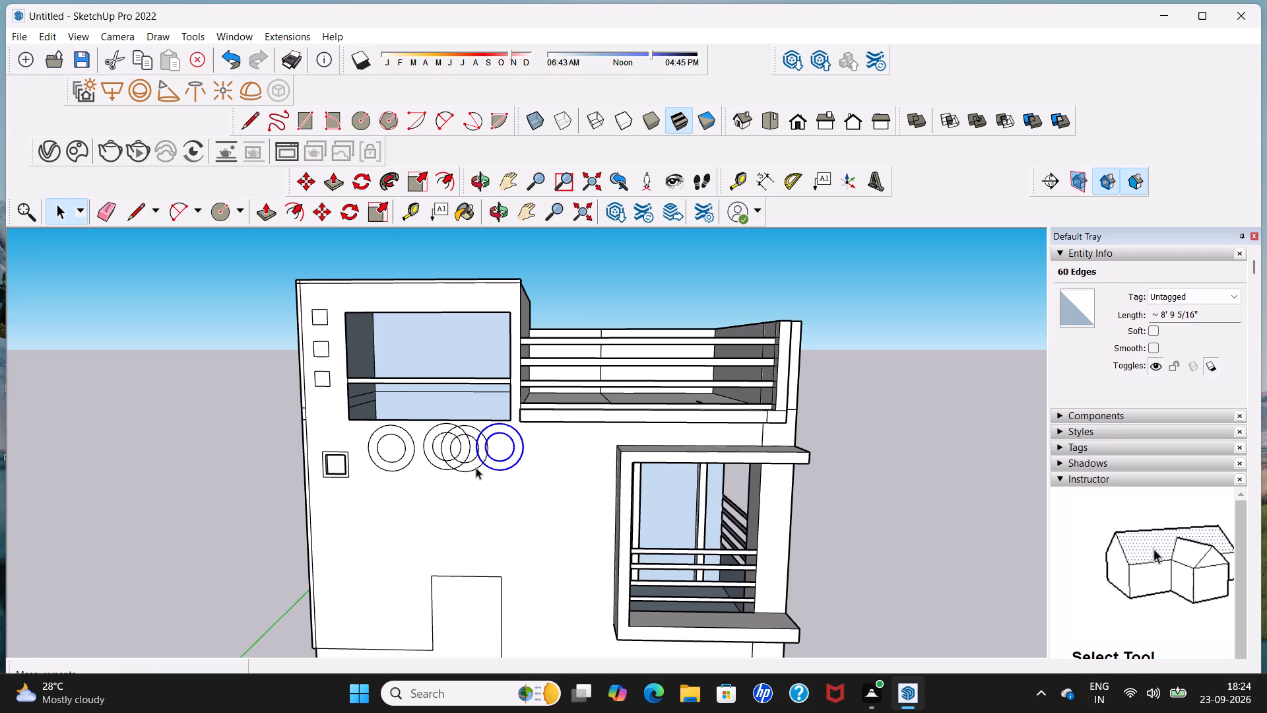
Delete the lower outer and inner arcs of the surplus circle pair between the two newest copies.
{"action": "left_click", "coordinate": [476, 467]}
{"action": "scroll", "coordinate": [476, 467], "scroll_direction": "up", "scroll_amount": 6}
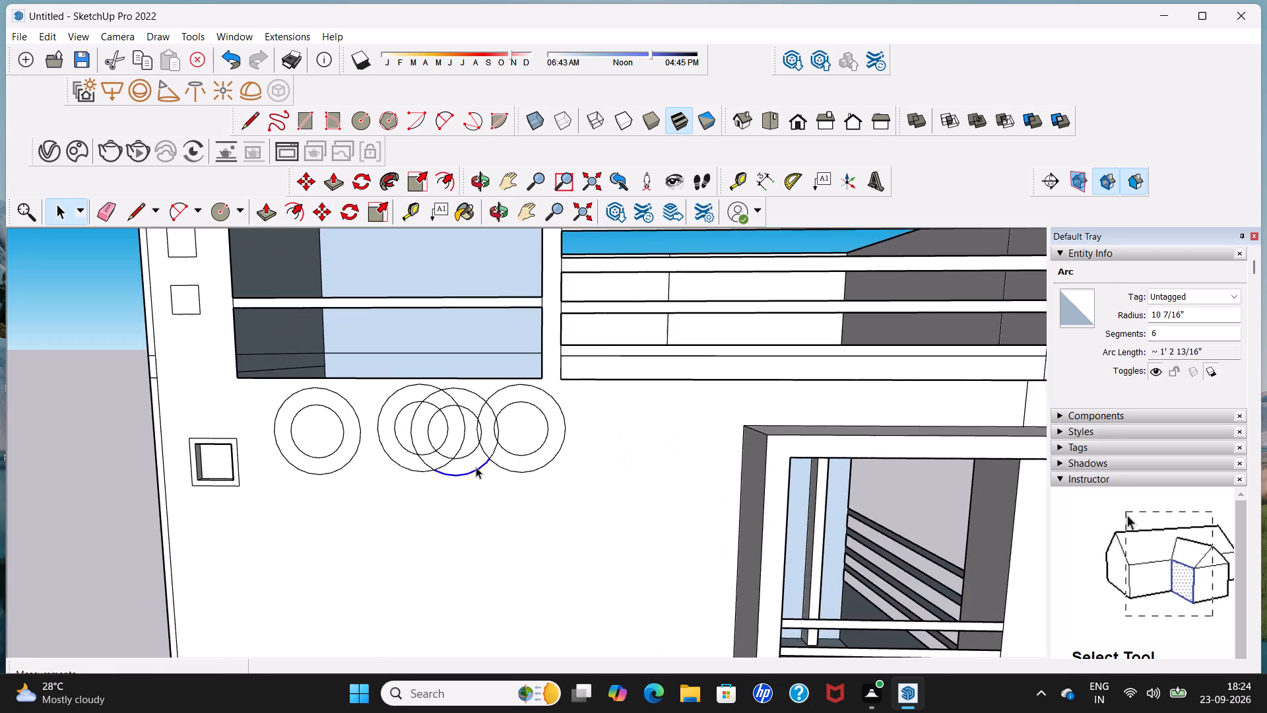
{"action": "scroll", "coordinate": [476, 459], "scroll_direction": "up", "scroll_amount": 5}
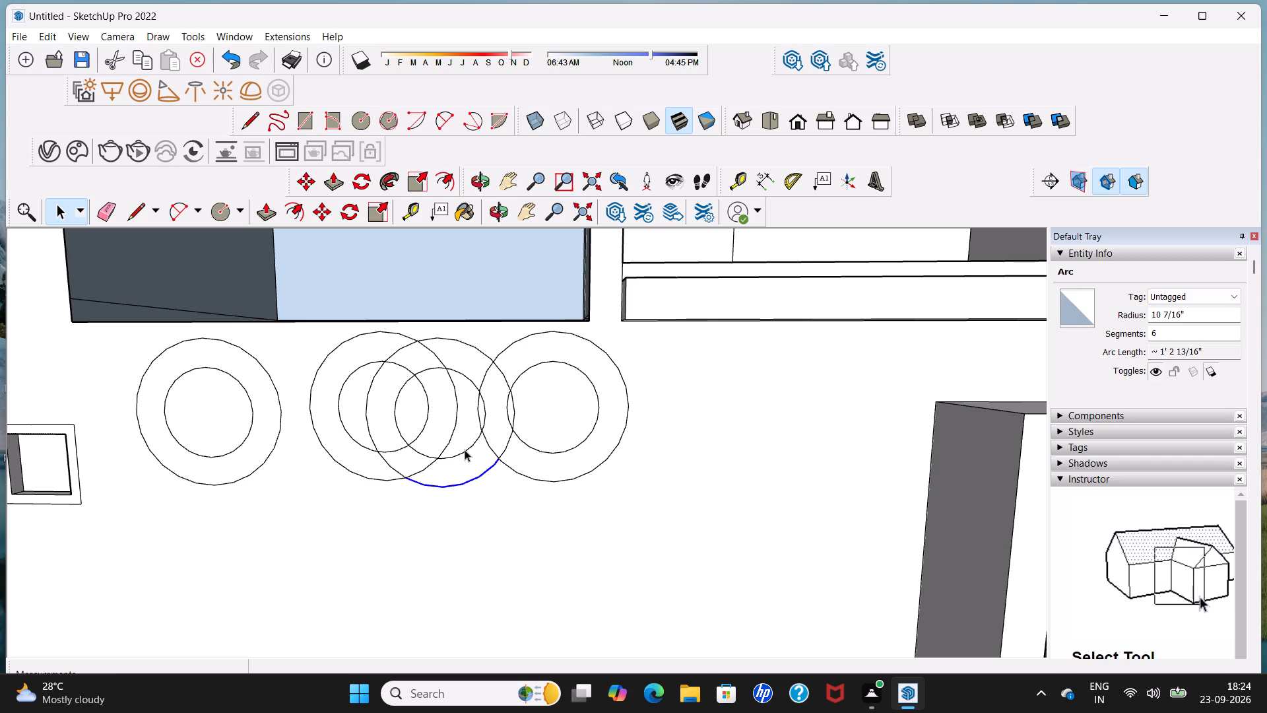
{"action": "key", "text": "space"}
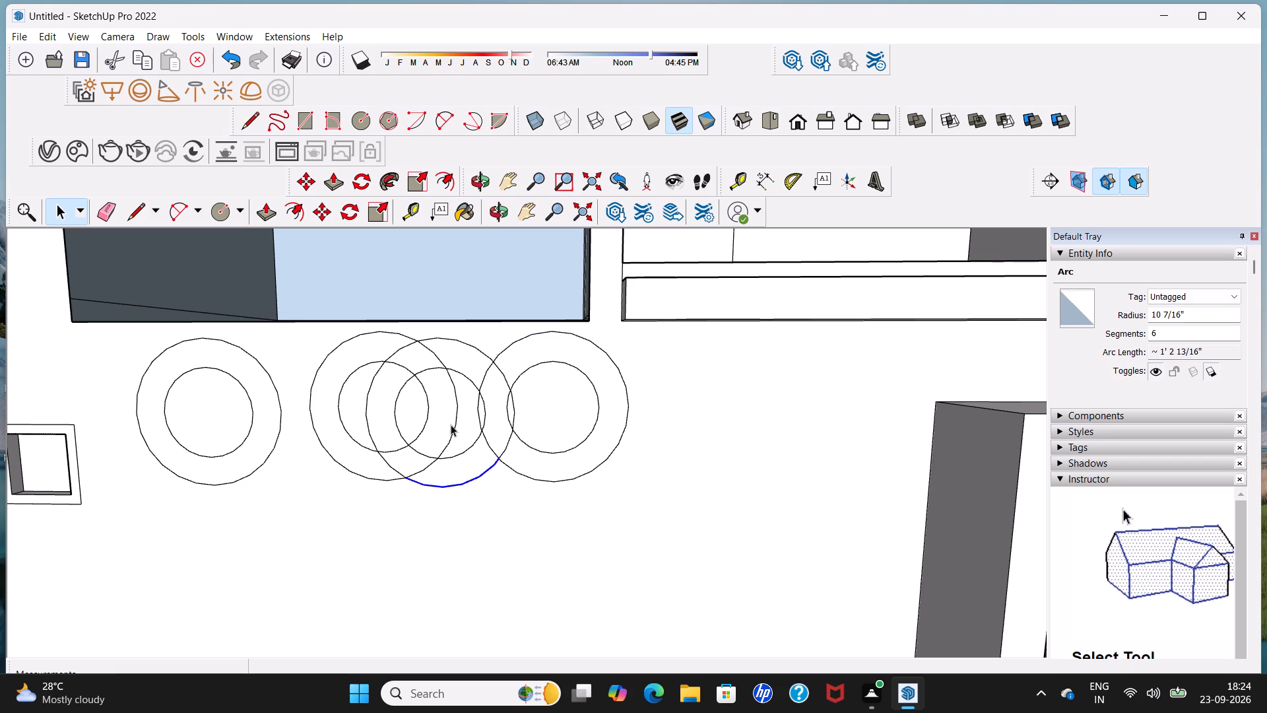
{"action": "key", "text": "Delete"}
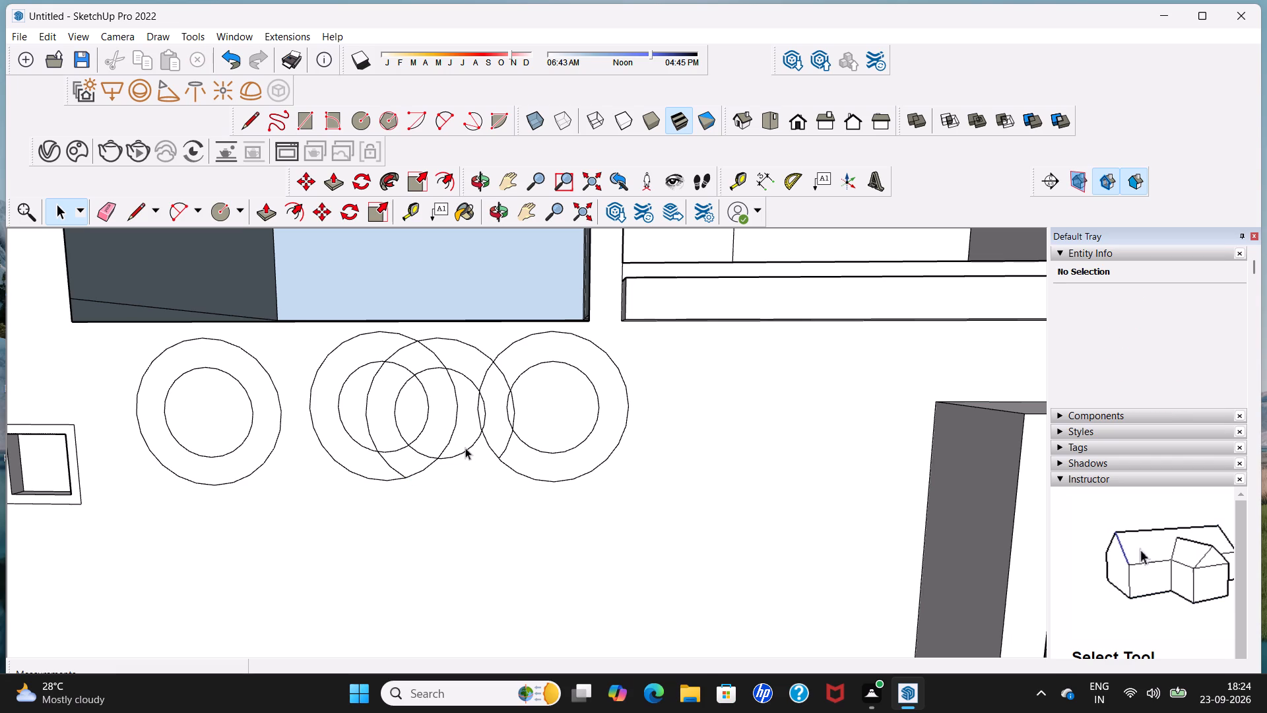
{"action": "left_click", "coordinate": [465, 448]}
{"action": "key", "text": "Delete"}
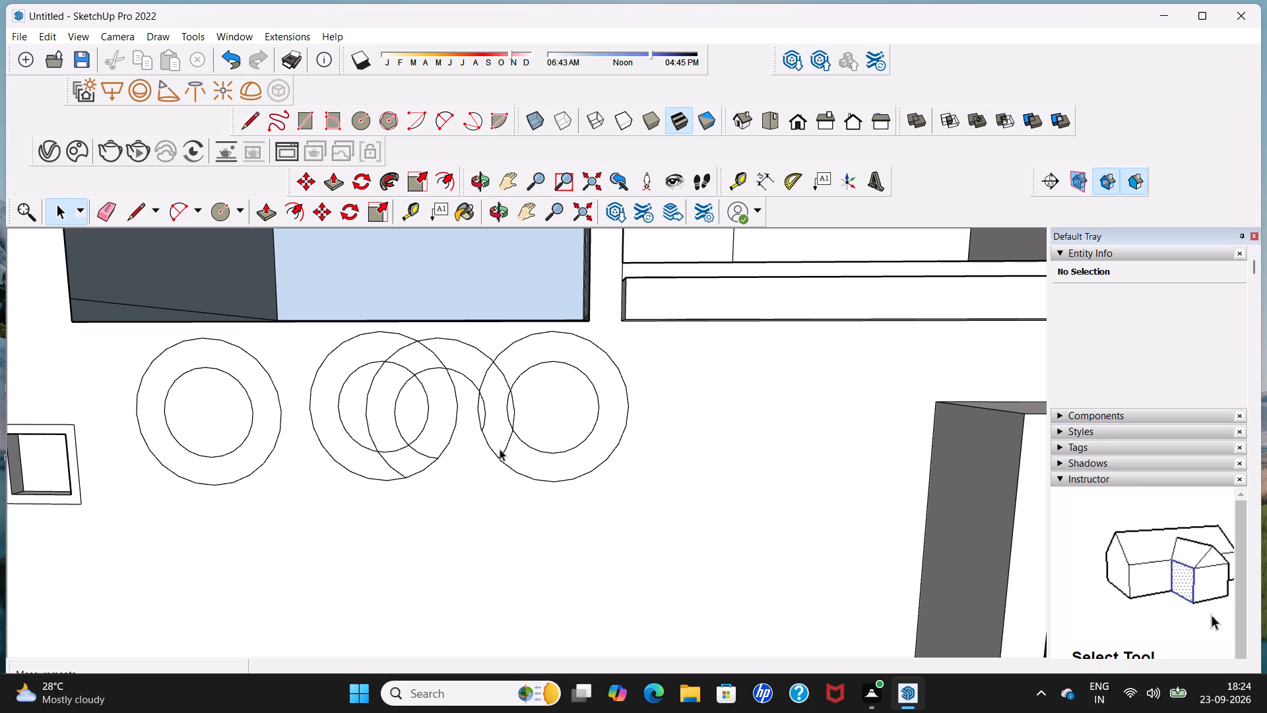
Delete the surplus pair's arcs that cross the ring and inner circle of the pair nearest the bay.
{"action": "left_click", "coordinate": [503, 452]}
{"action": "key", "text": "Delete"}
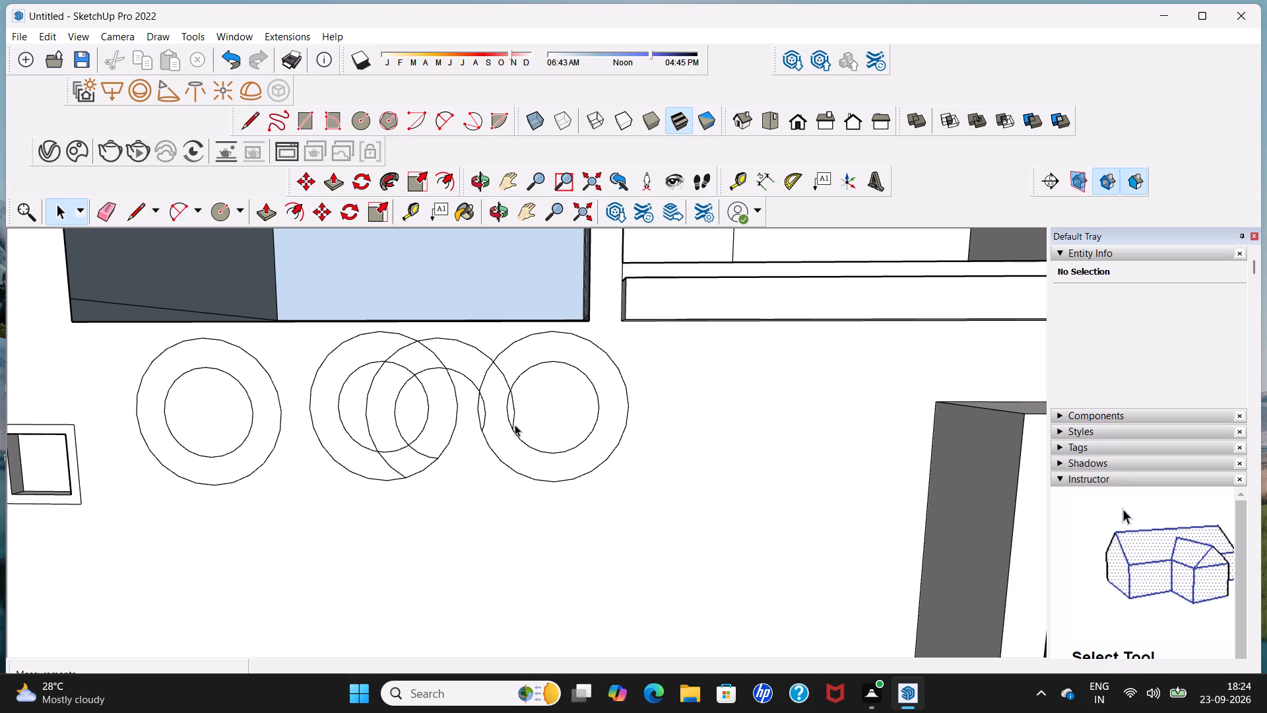
{"action": "scroll", "coordinate": [513, 419], "scroll_direction": "up", "scroll_amount": 4}
{"action": "left_click", "coordinate": [513, 418]}
{"action": "key", "text": "Delete"}
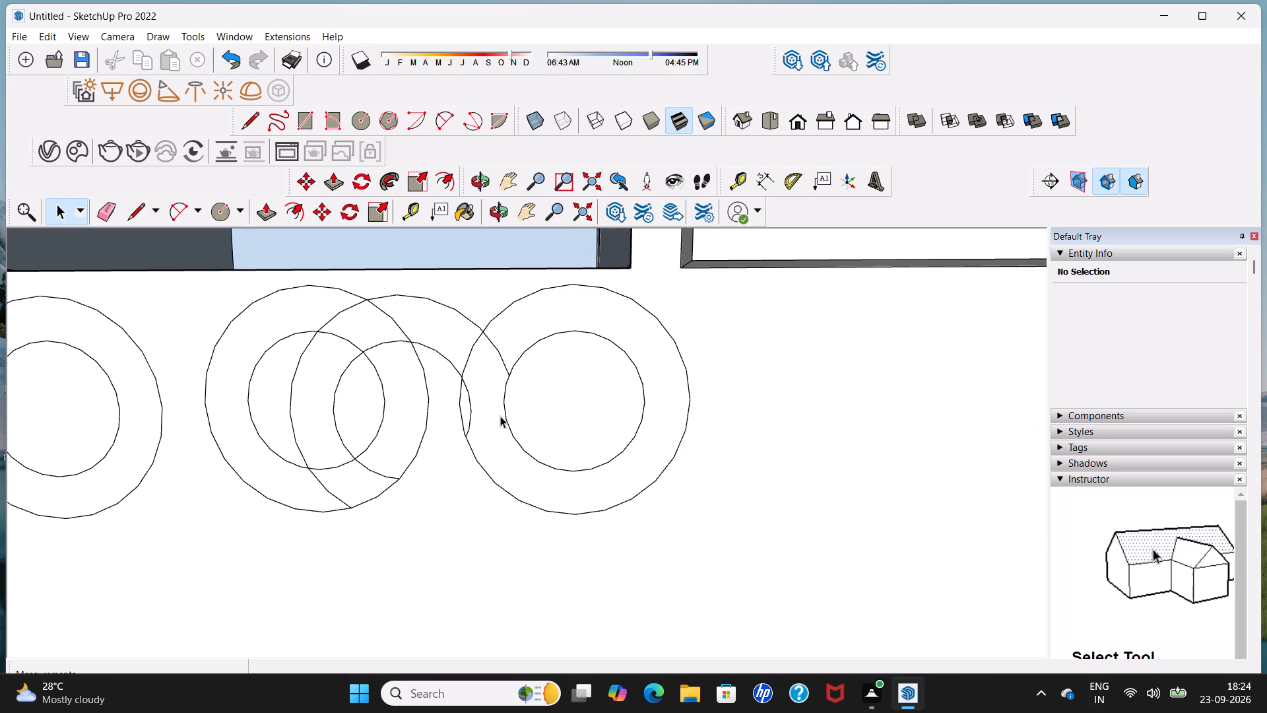
{"action": "left_click", "coordinate": [471, 415]}
{"action": "key", "text": "Delete"}
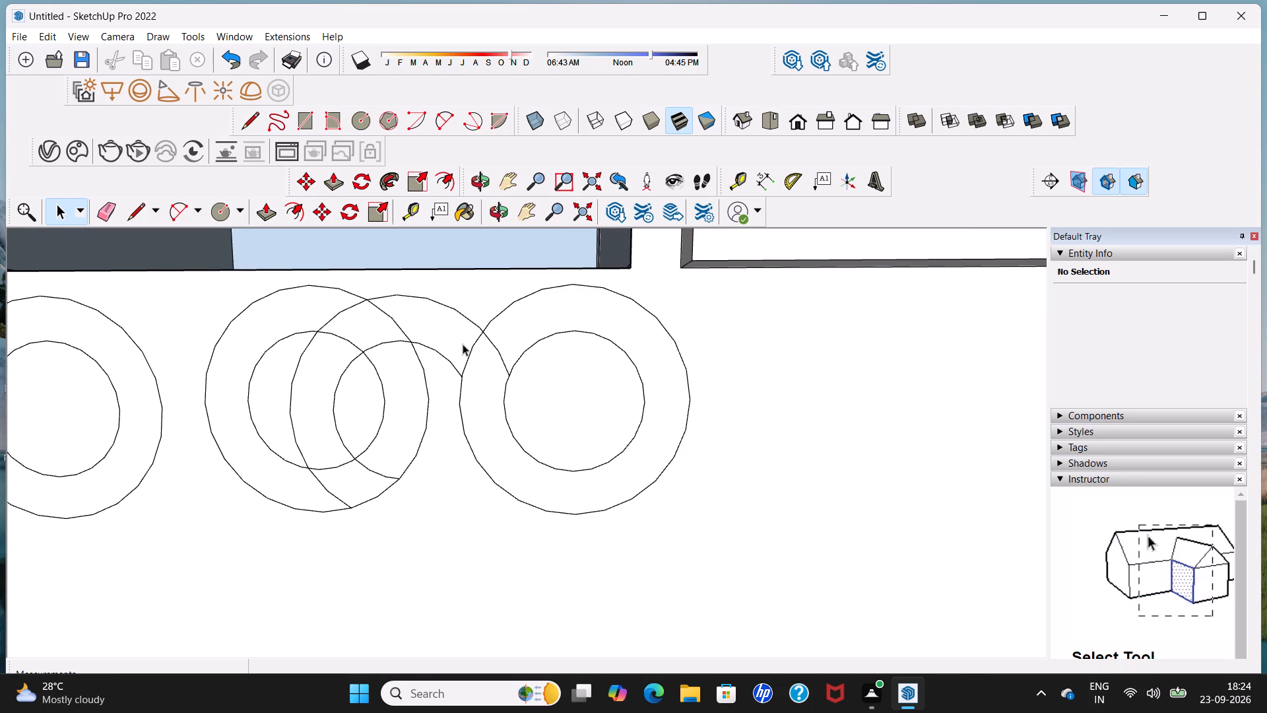
{"action": "left_click", "coordinate": [502, 356]}
{"action": "key", "text": "Delete"}
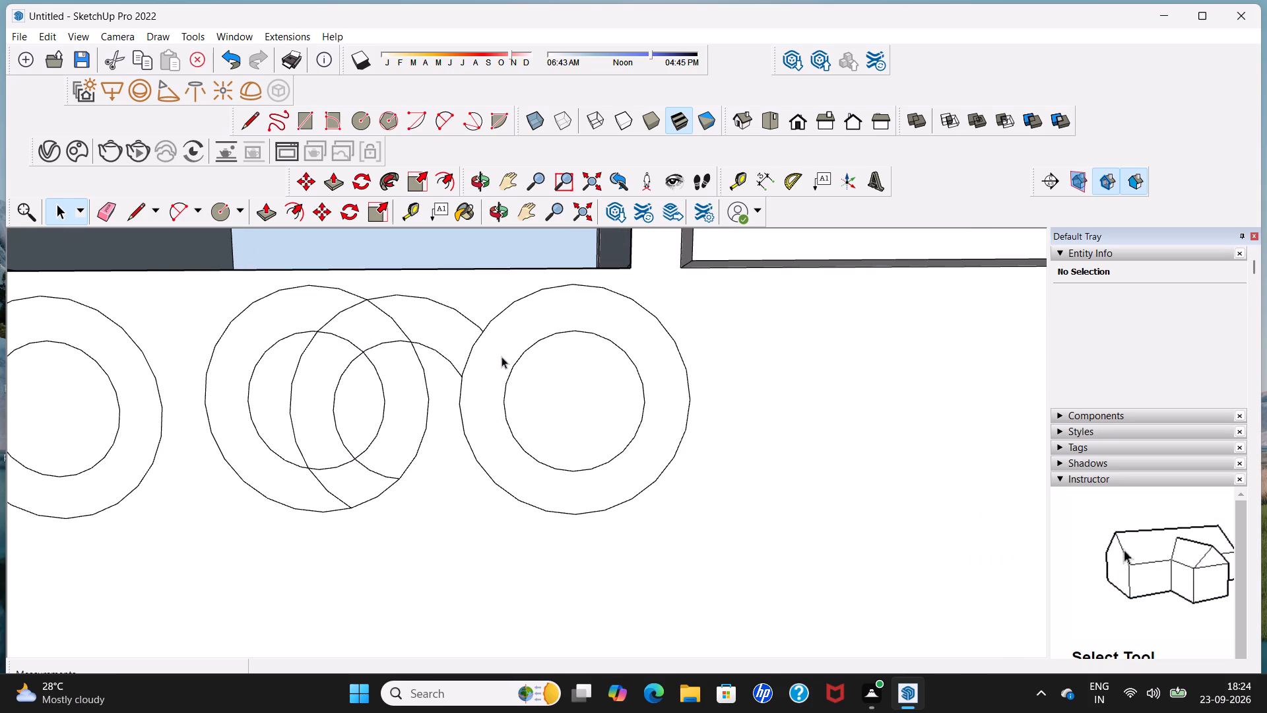
Delete the surplus pair's remaining inner and outer arcs bridging the gap between the two newest circle pairs.
{"action": "left_click", "coordinate": [447, 358]}
{"action": "key", "text": "Delete"}
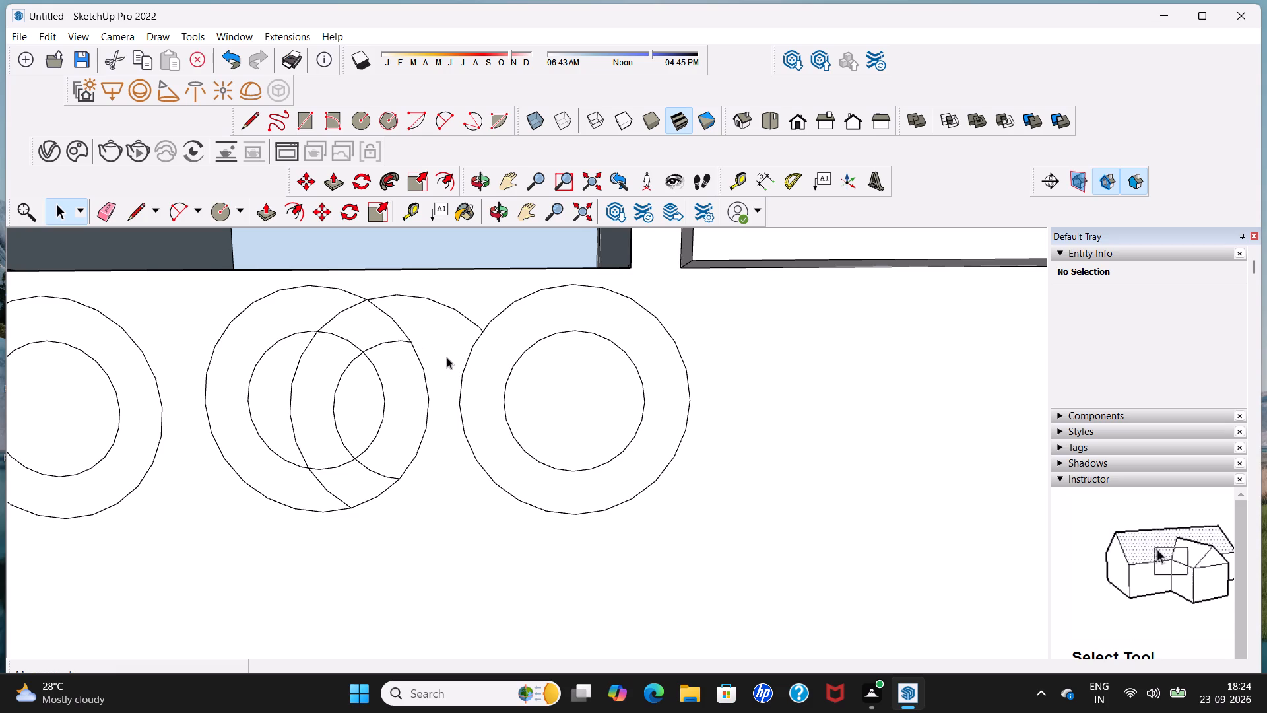
{"action": "left_click", "coordinate": [458, 310]}
{"action": "key", "text": "Delete"}
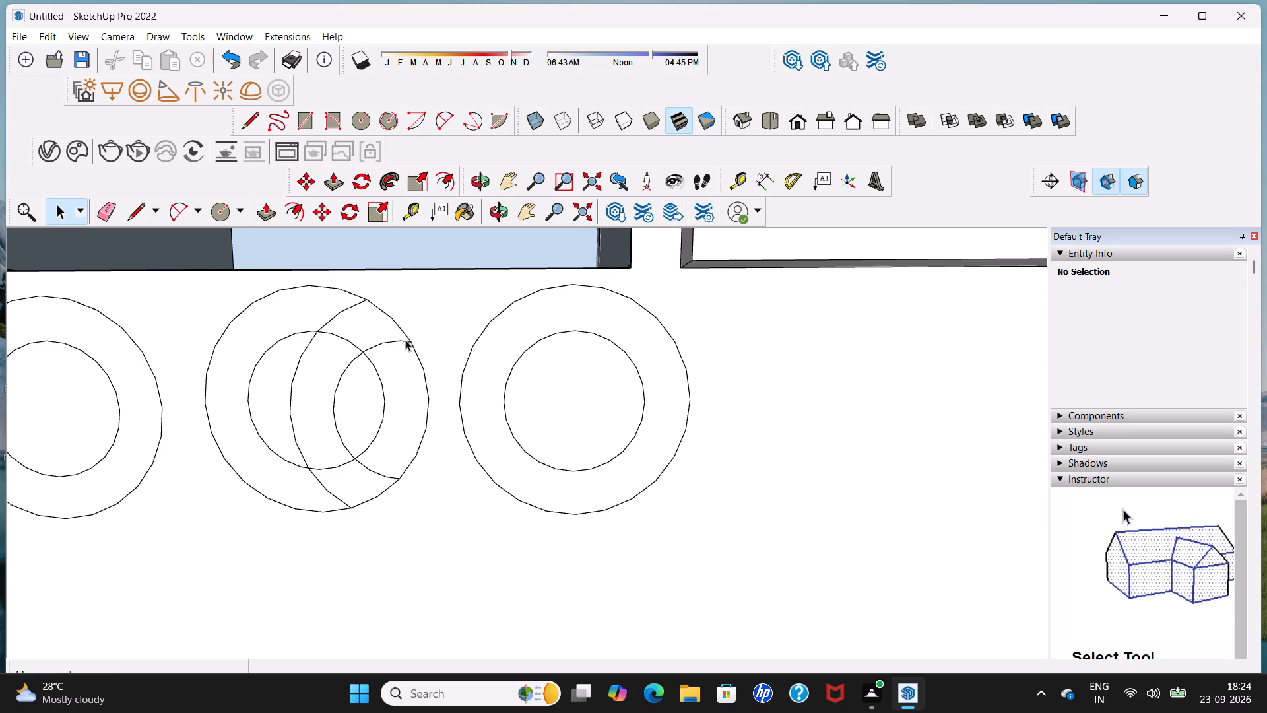
Delete the surplus arcs crossing the upper ring and the inner circle of the middle circle pair.
{"action": "left_click", "coordinate": [393, 339]}
{"action": "key", "text": "Delete"}
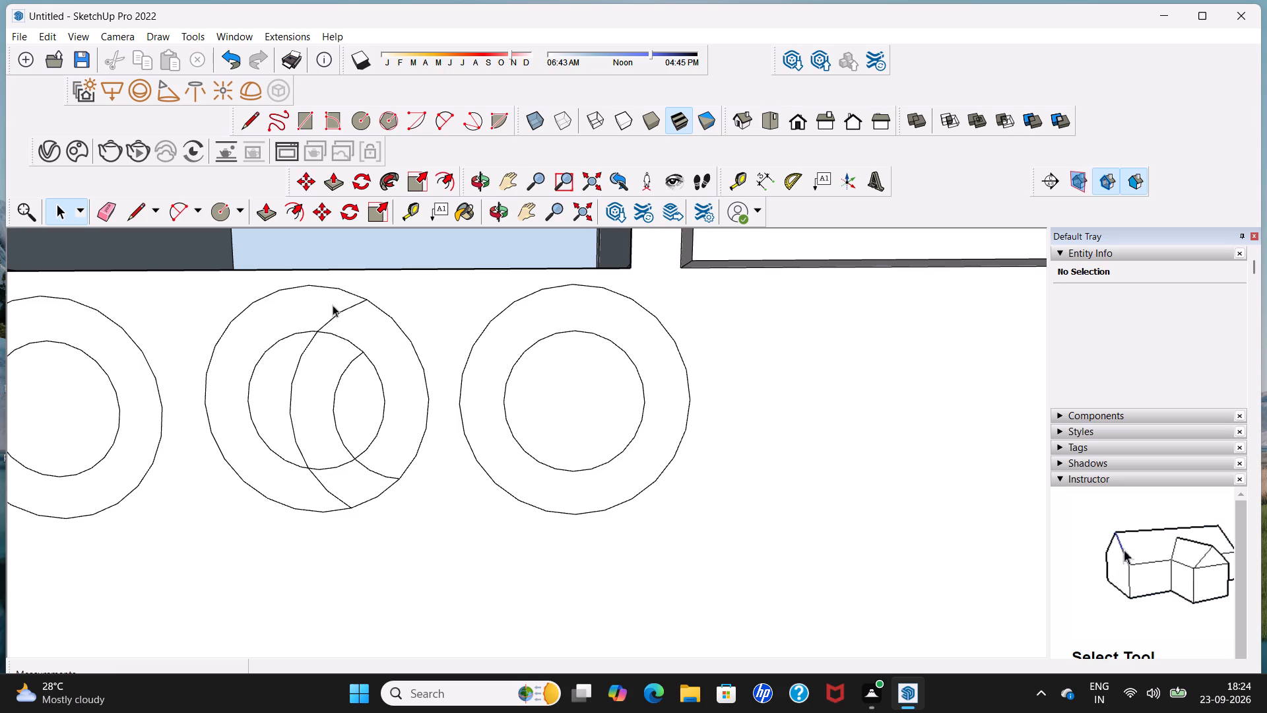
{"action": "left_click", "coordinate": [344, 308]}
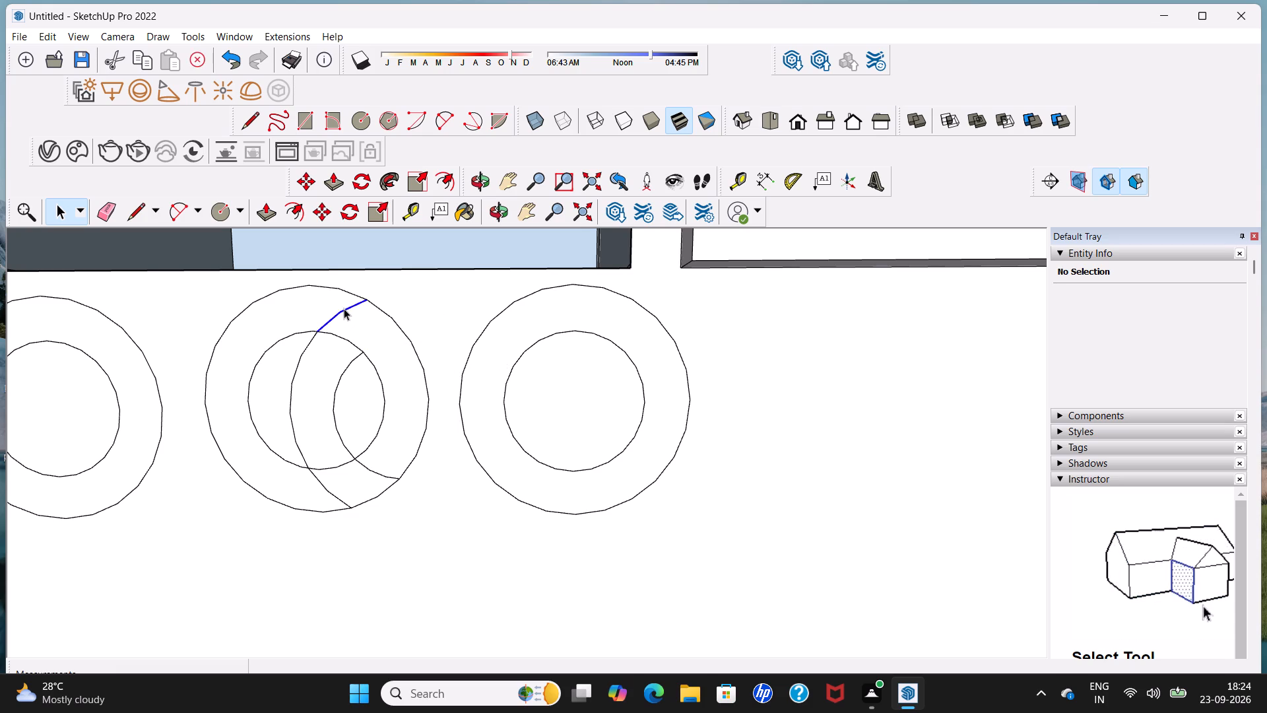
{"action": "key", "text": "Delete"}
{"action": "left_click", "coordinate": [296, 368]}
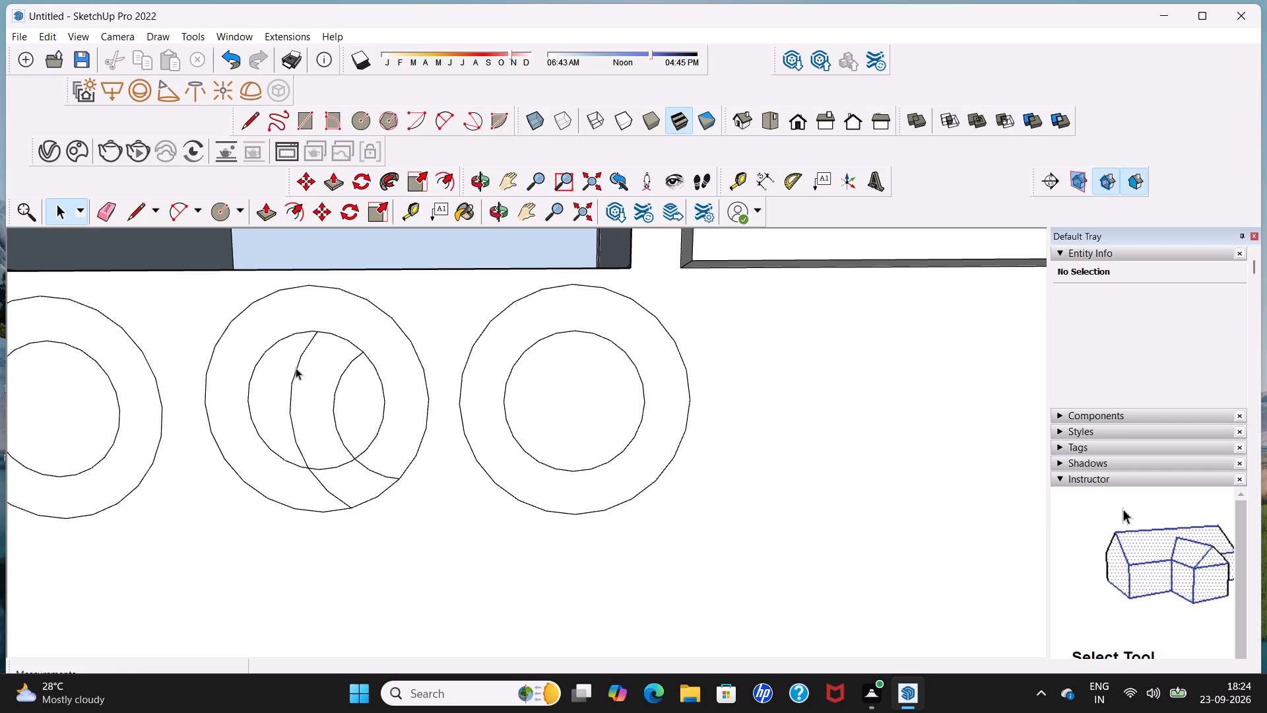
{"action": "key", "text": "Delete"}
{"action": "left_click", "coordinate": [335, 404]}
{"action": "key", "text": "Delete"}
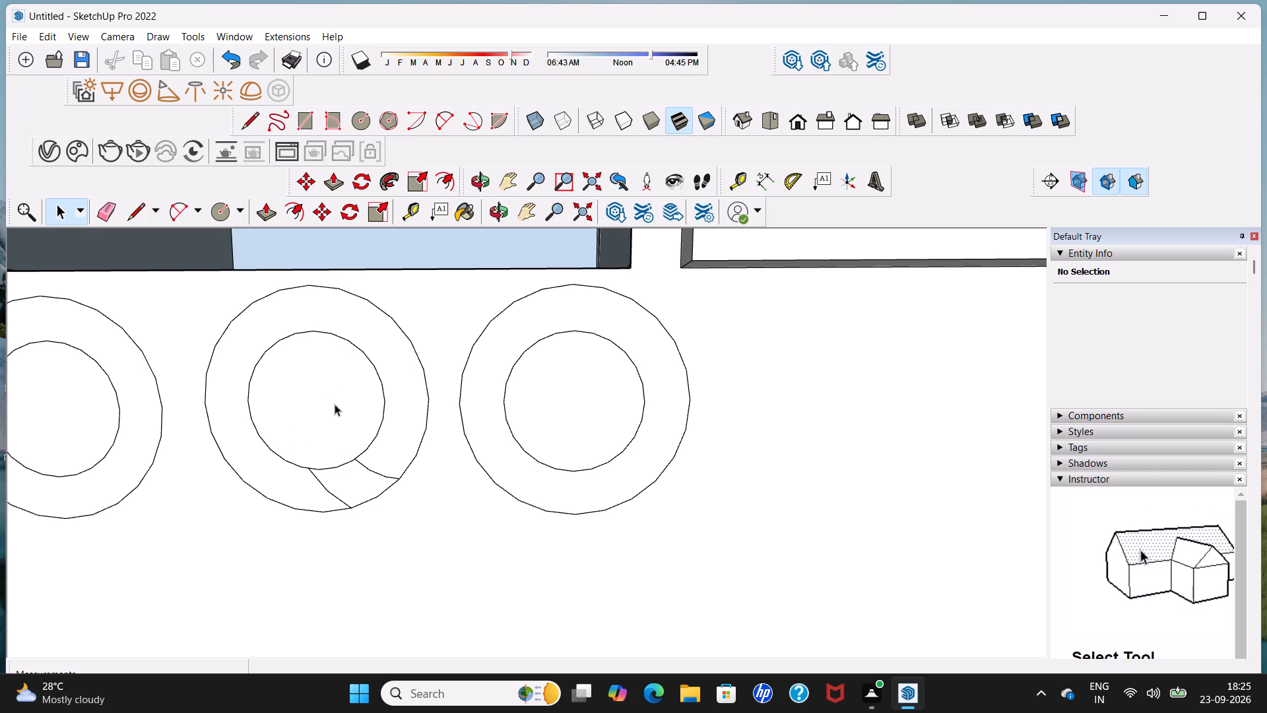
Delete the two leftover arc pieces in the lower part of the middle circle pair's ring.
{"action": "left_click", "coordinate": [366, 467]}
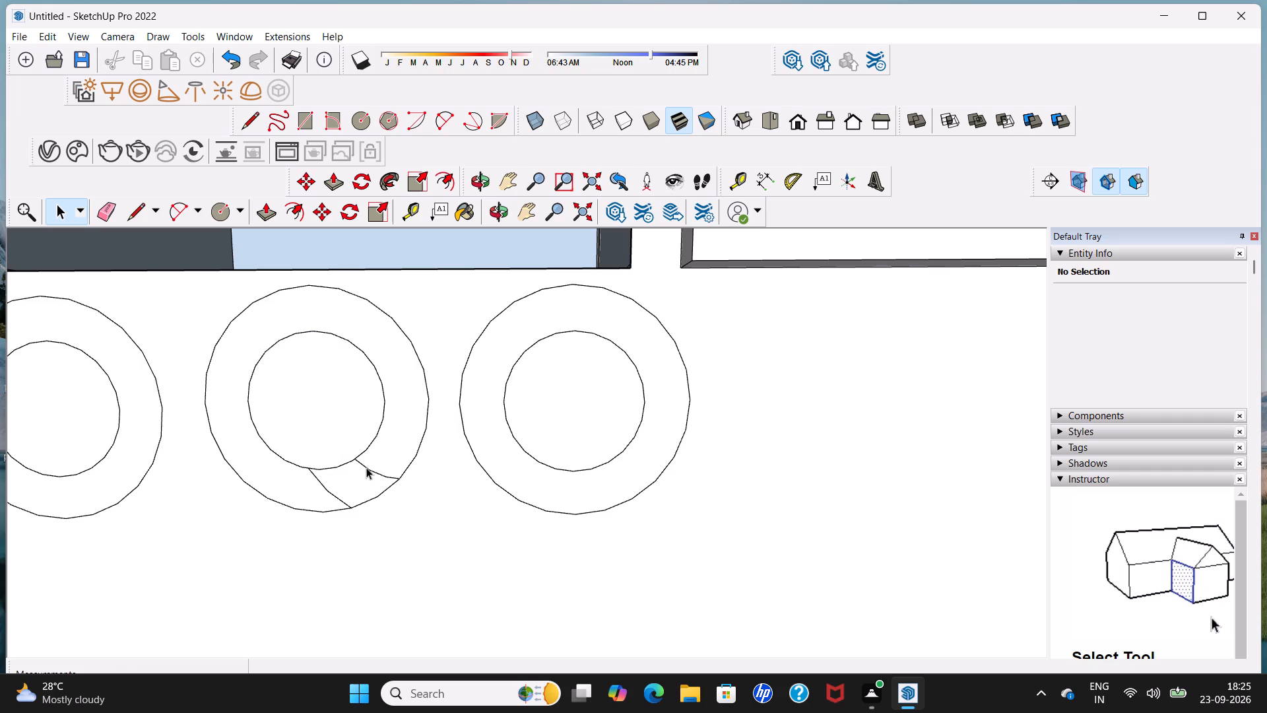
{"action": "key", "text": "Delete"}
{"action": "left_click", "coordinate": [340, 496]}
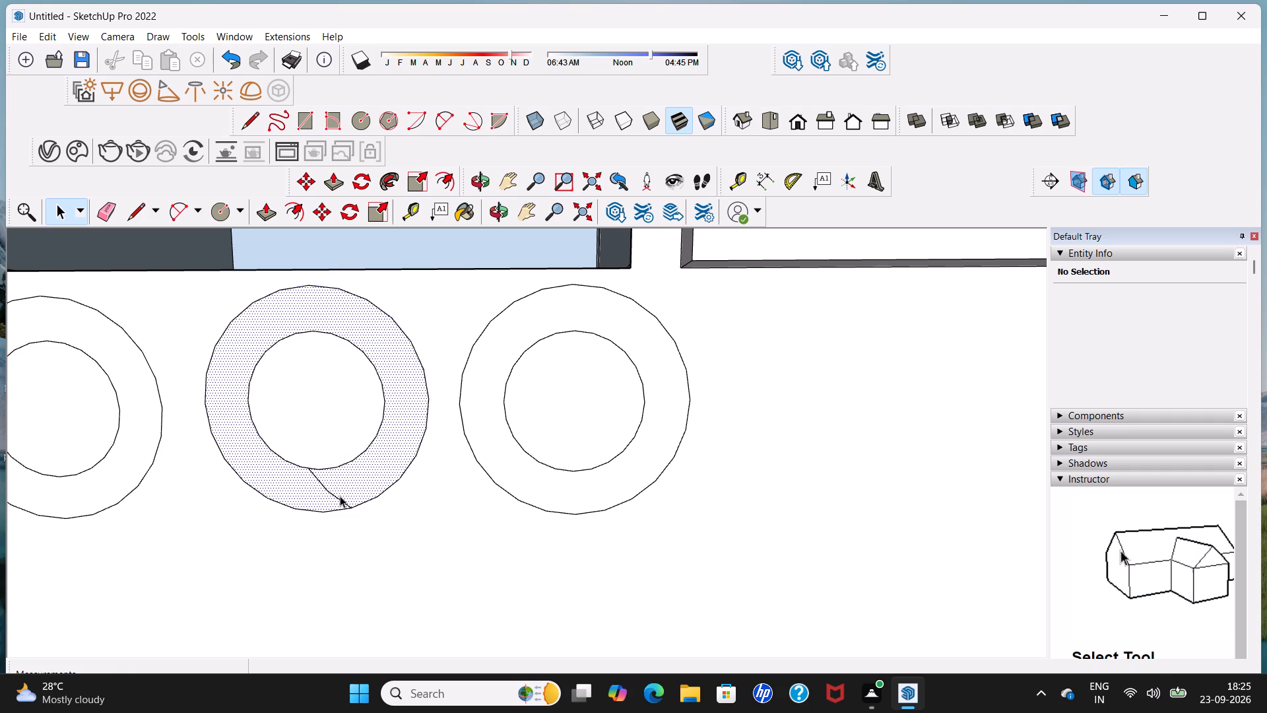
{"action": "left_click", "coordinate": [435, 463]}
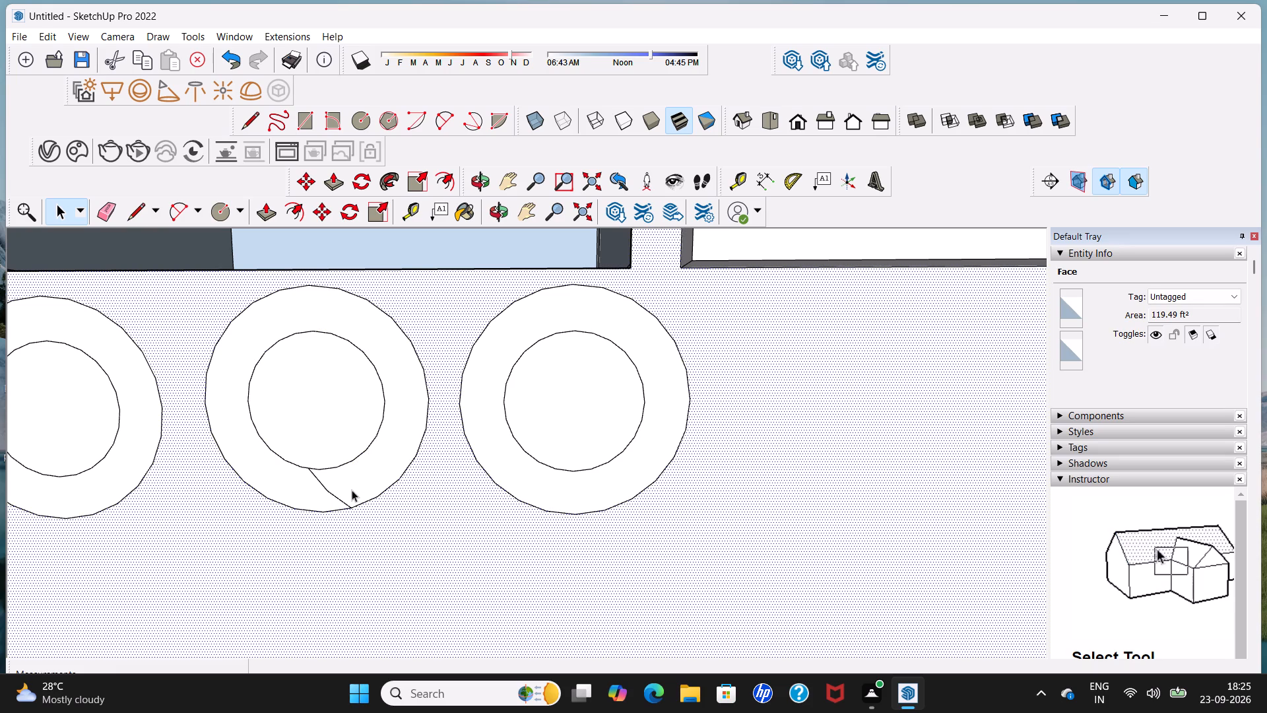
{"action": "scroll", "coordinate": [266, 465], "scroll_direction": "down", "scroll_amount": 12}
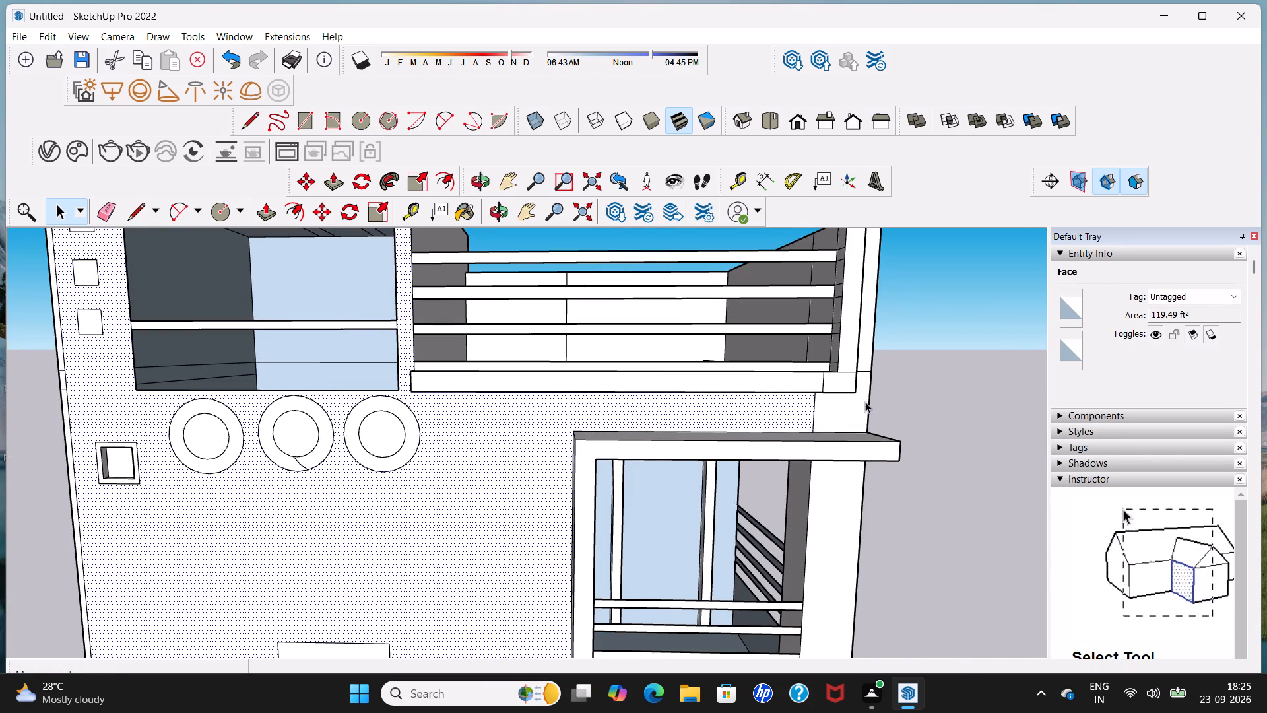
{"action": "left_click", "coordinate": [895, 384]}
{"action": "scroll", "coordinate": [296, 456], "scroll_direction": "up", "scroll_amount": 4}
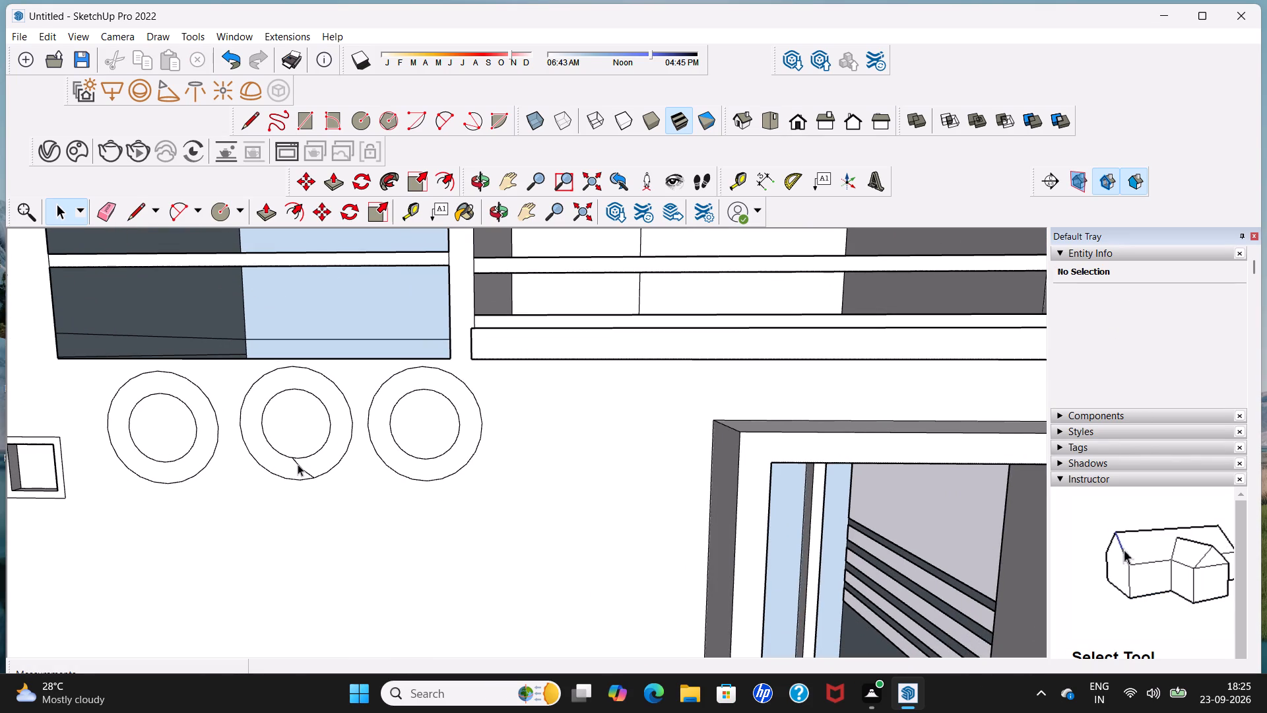
{"action": "left_click", "coordinate": [298, 464]}
{"action": "key", "text": "Delete"}
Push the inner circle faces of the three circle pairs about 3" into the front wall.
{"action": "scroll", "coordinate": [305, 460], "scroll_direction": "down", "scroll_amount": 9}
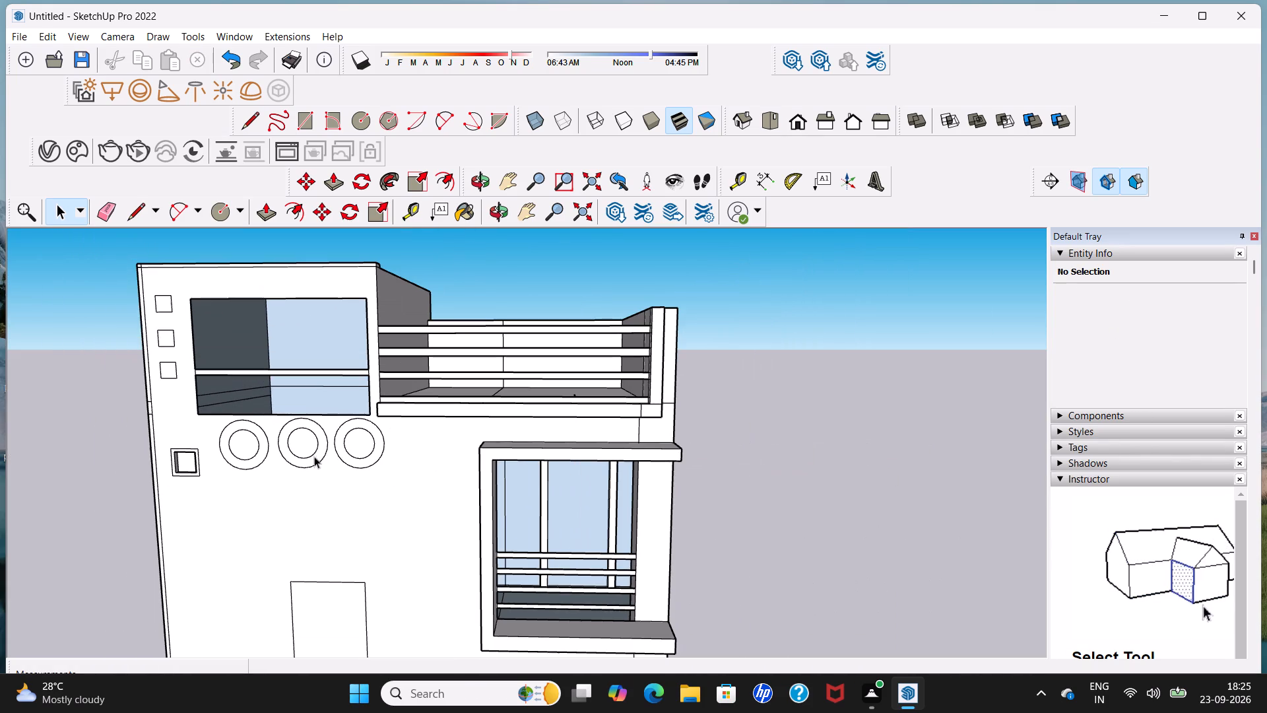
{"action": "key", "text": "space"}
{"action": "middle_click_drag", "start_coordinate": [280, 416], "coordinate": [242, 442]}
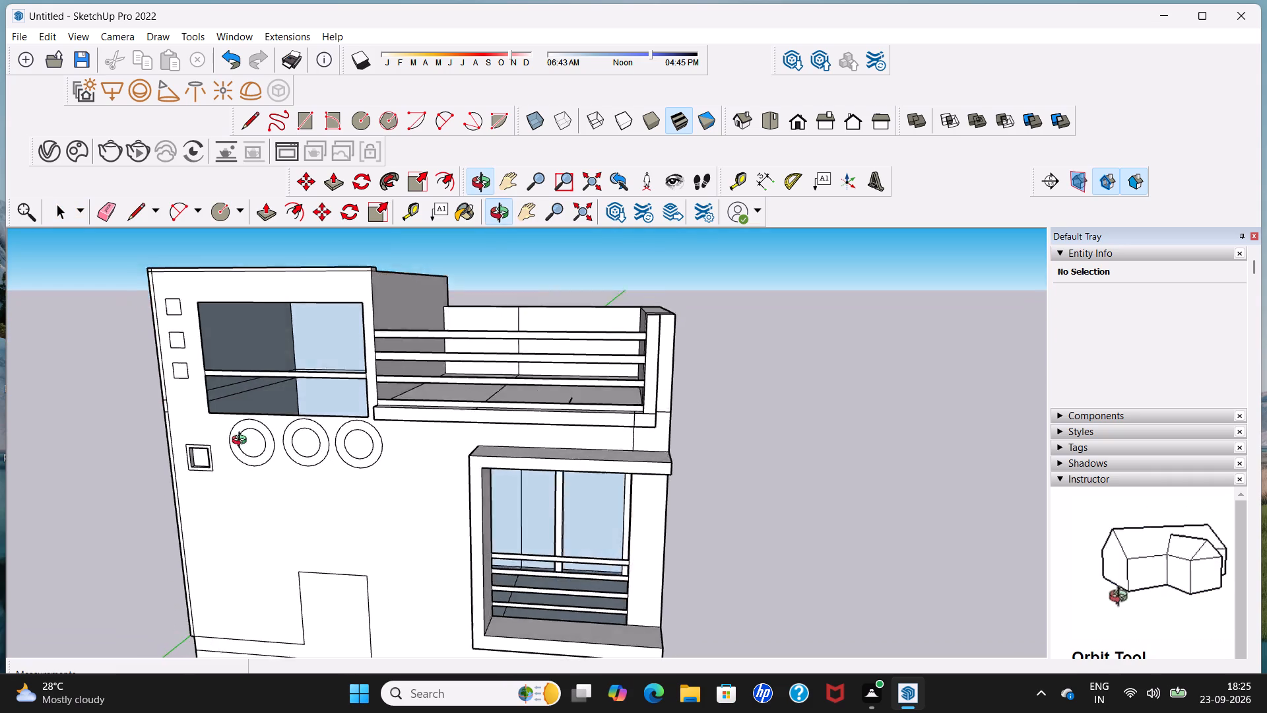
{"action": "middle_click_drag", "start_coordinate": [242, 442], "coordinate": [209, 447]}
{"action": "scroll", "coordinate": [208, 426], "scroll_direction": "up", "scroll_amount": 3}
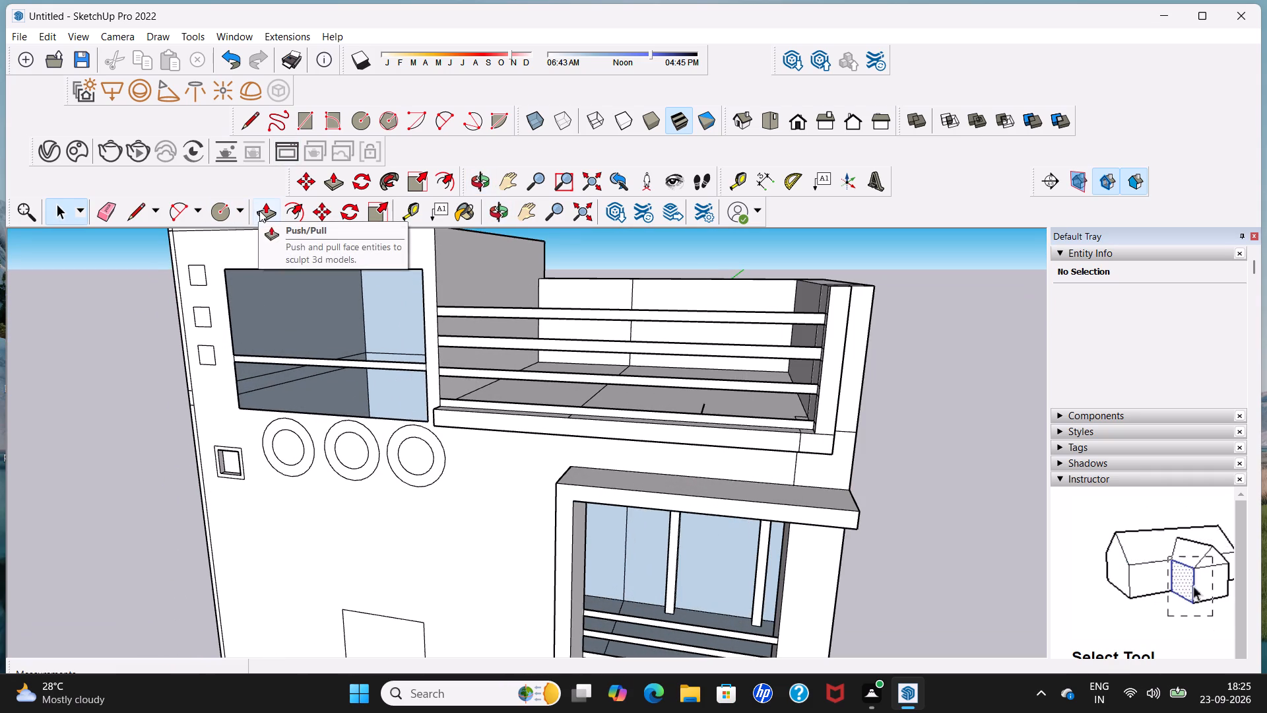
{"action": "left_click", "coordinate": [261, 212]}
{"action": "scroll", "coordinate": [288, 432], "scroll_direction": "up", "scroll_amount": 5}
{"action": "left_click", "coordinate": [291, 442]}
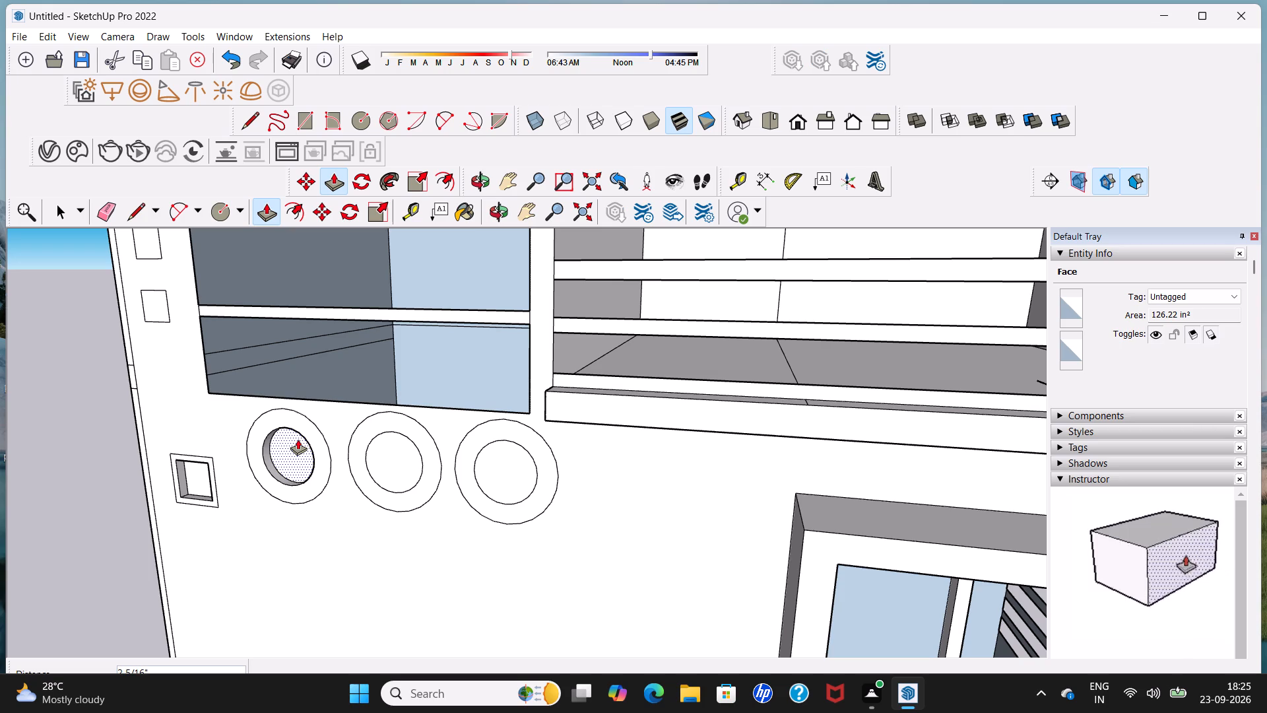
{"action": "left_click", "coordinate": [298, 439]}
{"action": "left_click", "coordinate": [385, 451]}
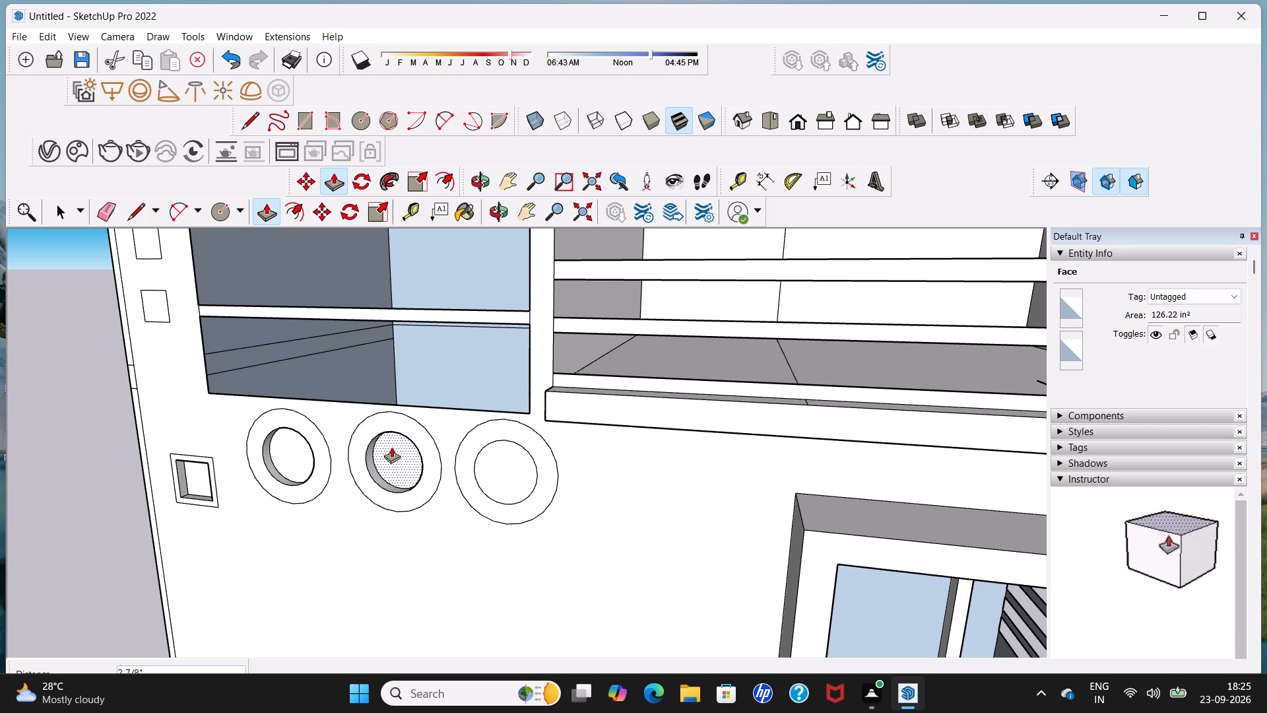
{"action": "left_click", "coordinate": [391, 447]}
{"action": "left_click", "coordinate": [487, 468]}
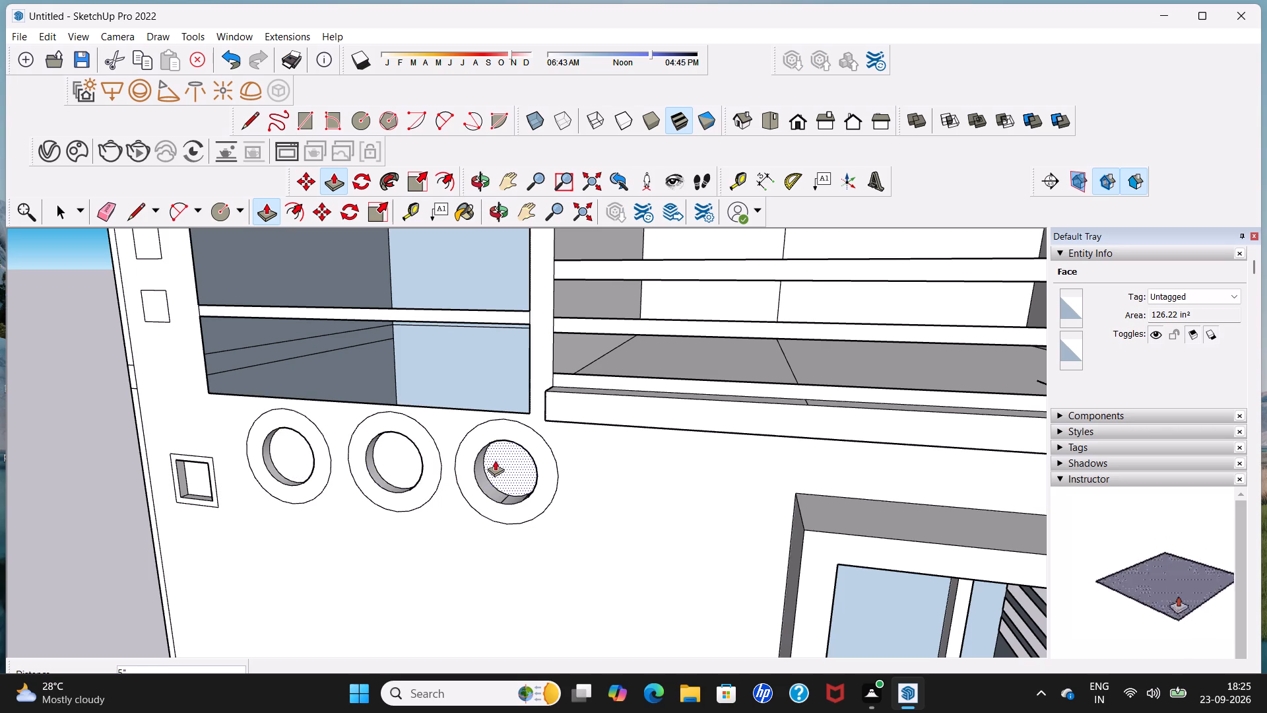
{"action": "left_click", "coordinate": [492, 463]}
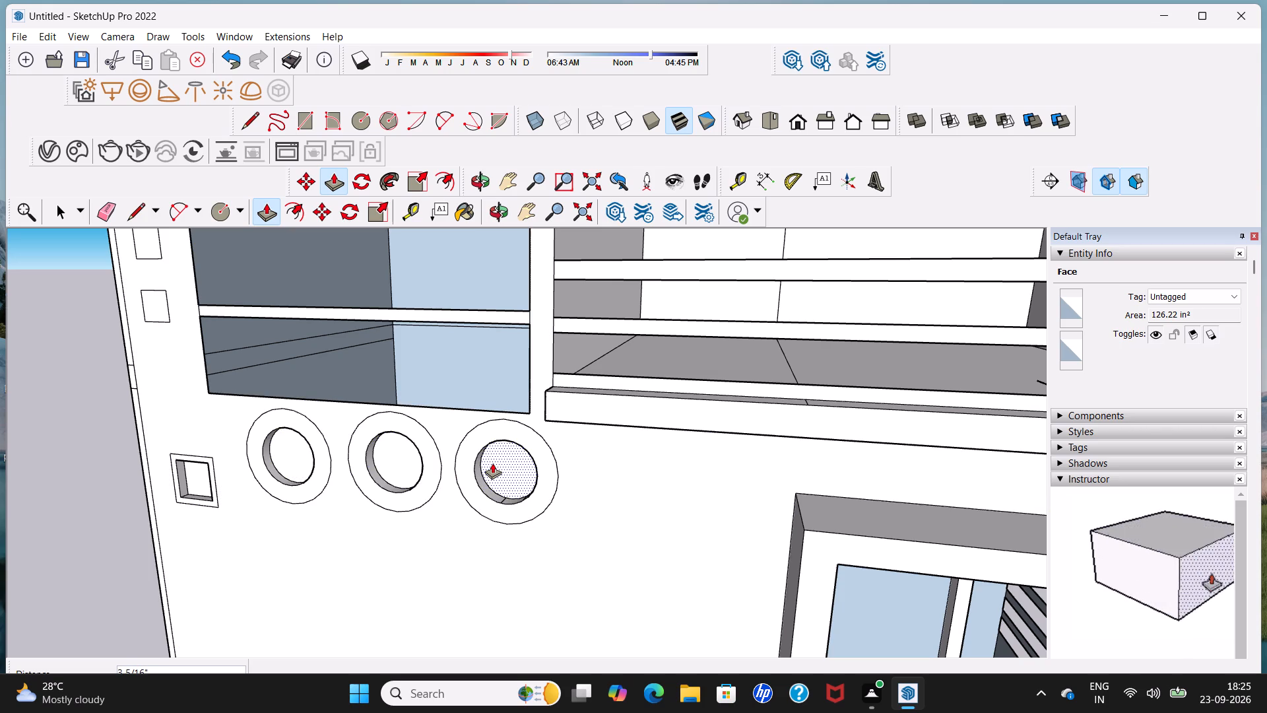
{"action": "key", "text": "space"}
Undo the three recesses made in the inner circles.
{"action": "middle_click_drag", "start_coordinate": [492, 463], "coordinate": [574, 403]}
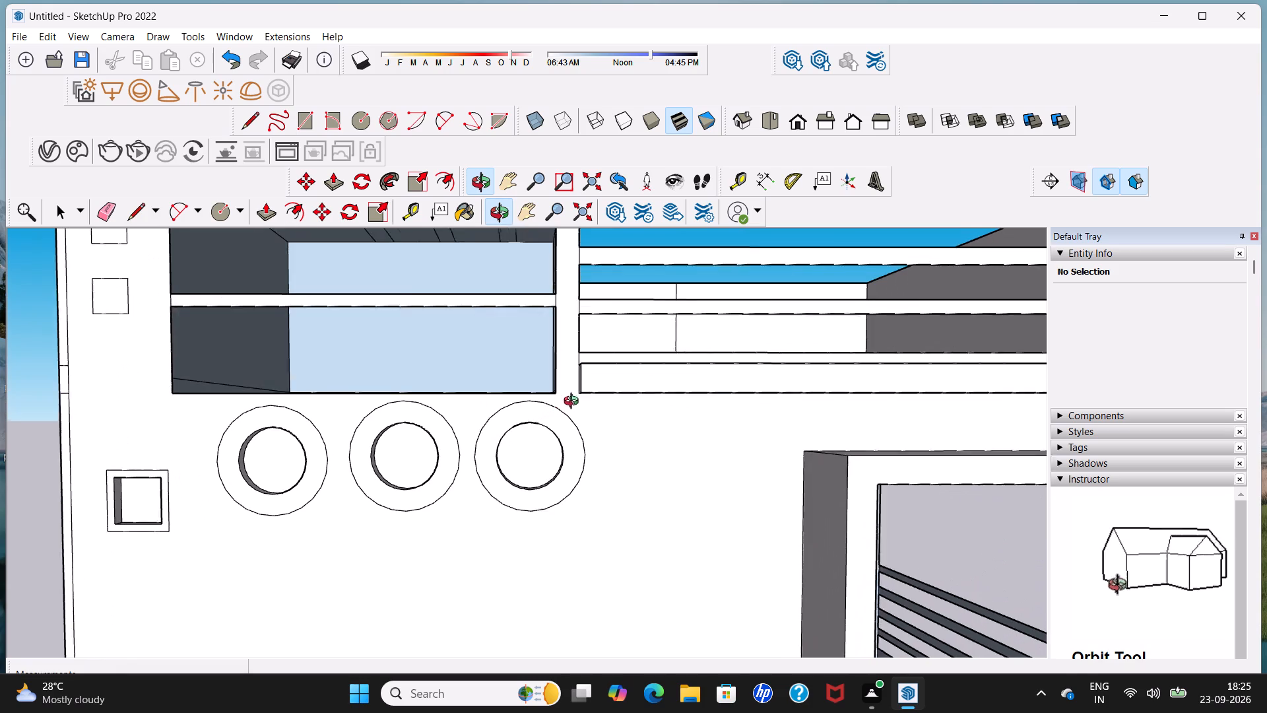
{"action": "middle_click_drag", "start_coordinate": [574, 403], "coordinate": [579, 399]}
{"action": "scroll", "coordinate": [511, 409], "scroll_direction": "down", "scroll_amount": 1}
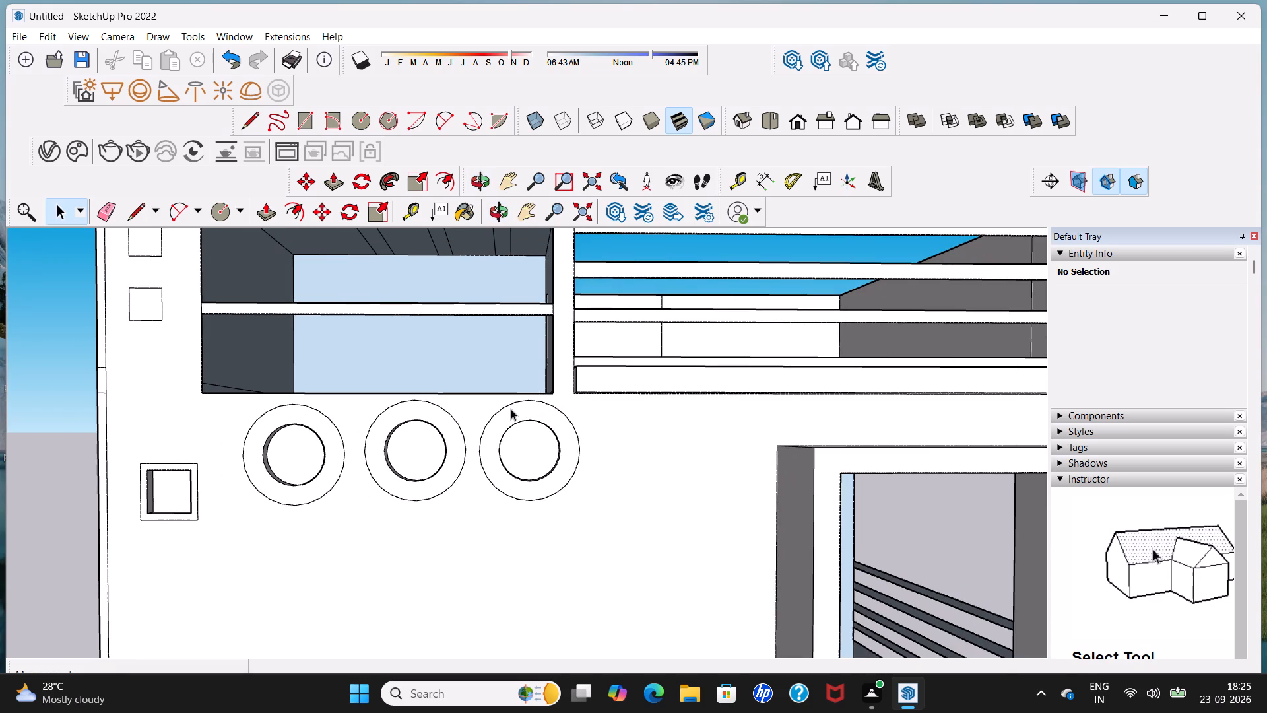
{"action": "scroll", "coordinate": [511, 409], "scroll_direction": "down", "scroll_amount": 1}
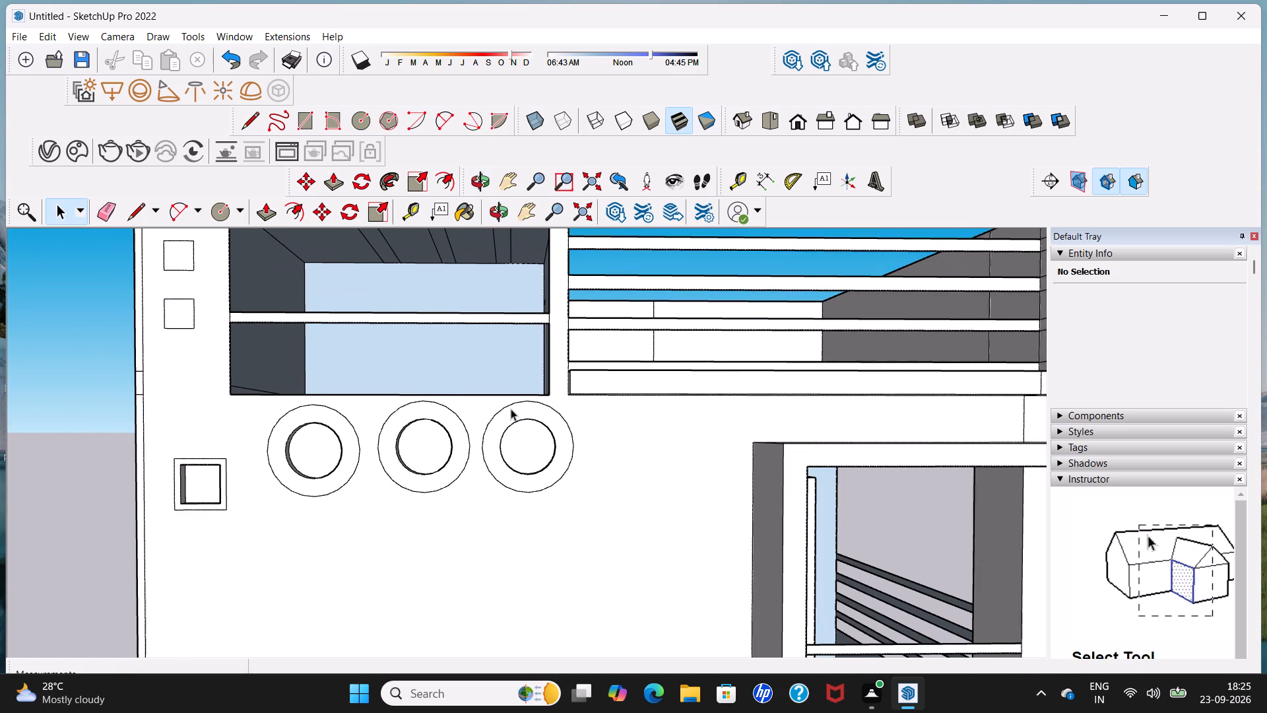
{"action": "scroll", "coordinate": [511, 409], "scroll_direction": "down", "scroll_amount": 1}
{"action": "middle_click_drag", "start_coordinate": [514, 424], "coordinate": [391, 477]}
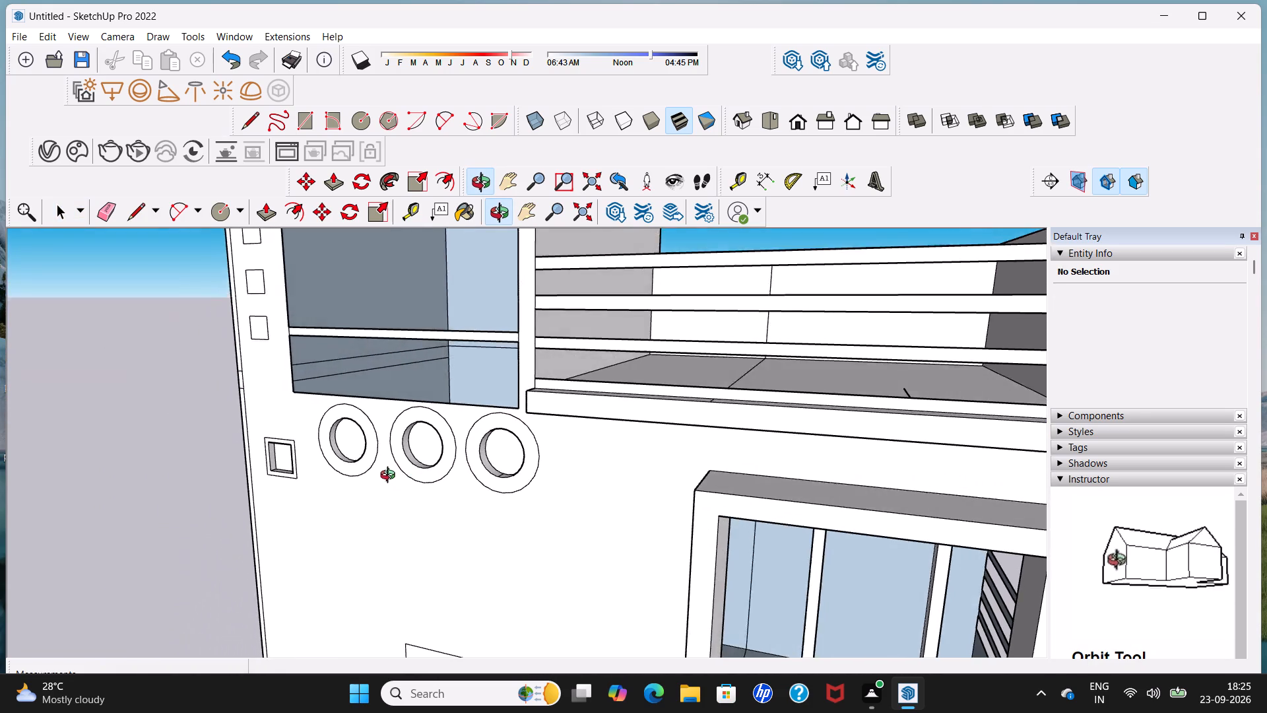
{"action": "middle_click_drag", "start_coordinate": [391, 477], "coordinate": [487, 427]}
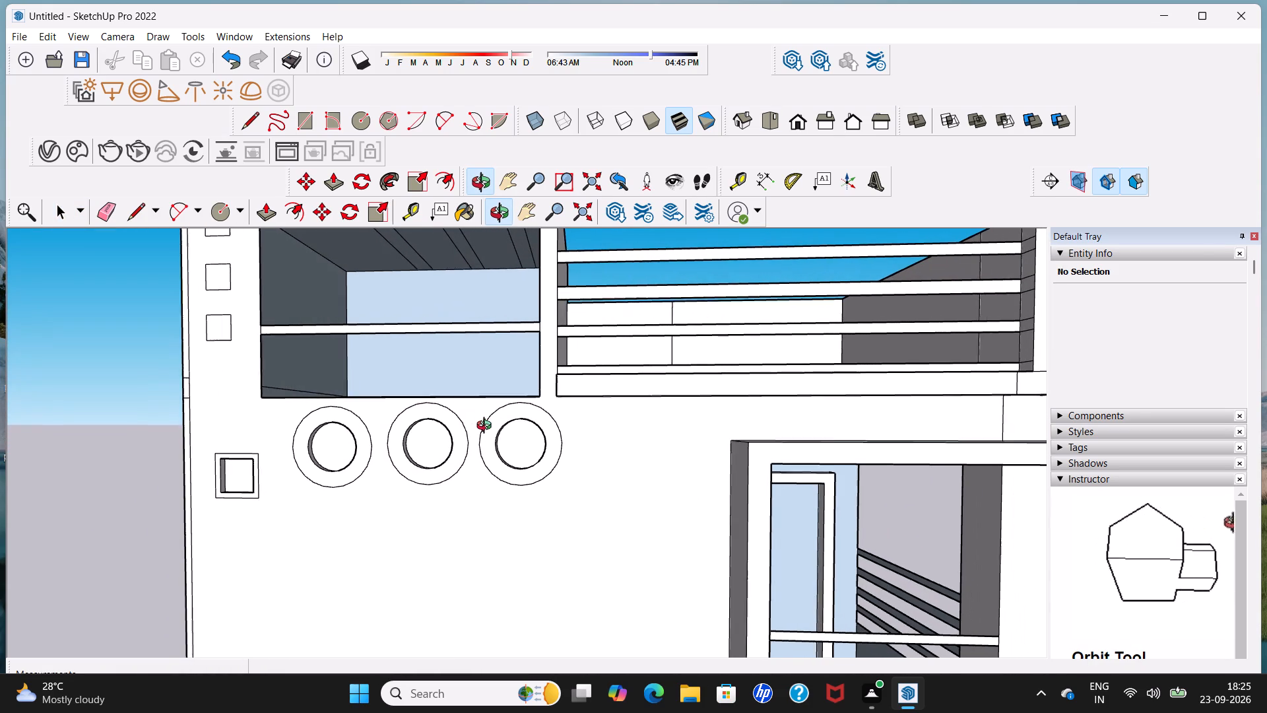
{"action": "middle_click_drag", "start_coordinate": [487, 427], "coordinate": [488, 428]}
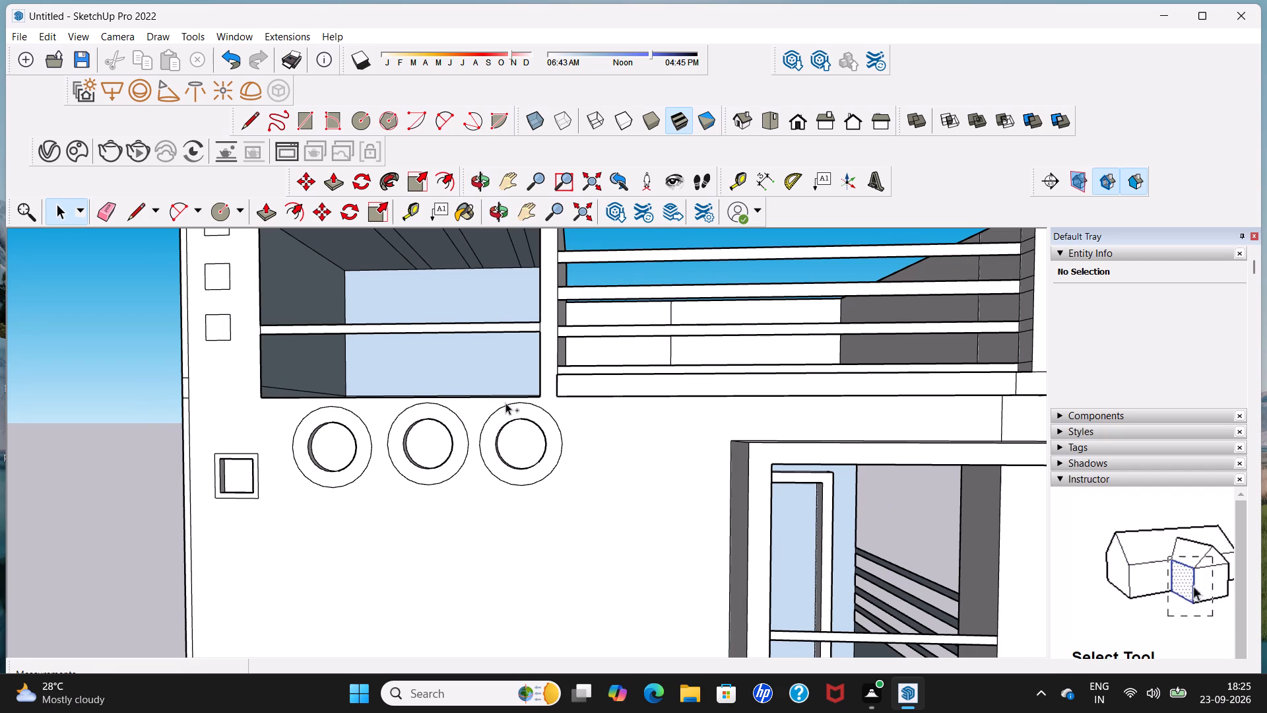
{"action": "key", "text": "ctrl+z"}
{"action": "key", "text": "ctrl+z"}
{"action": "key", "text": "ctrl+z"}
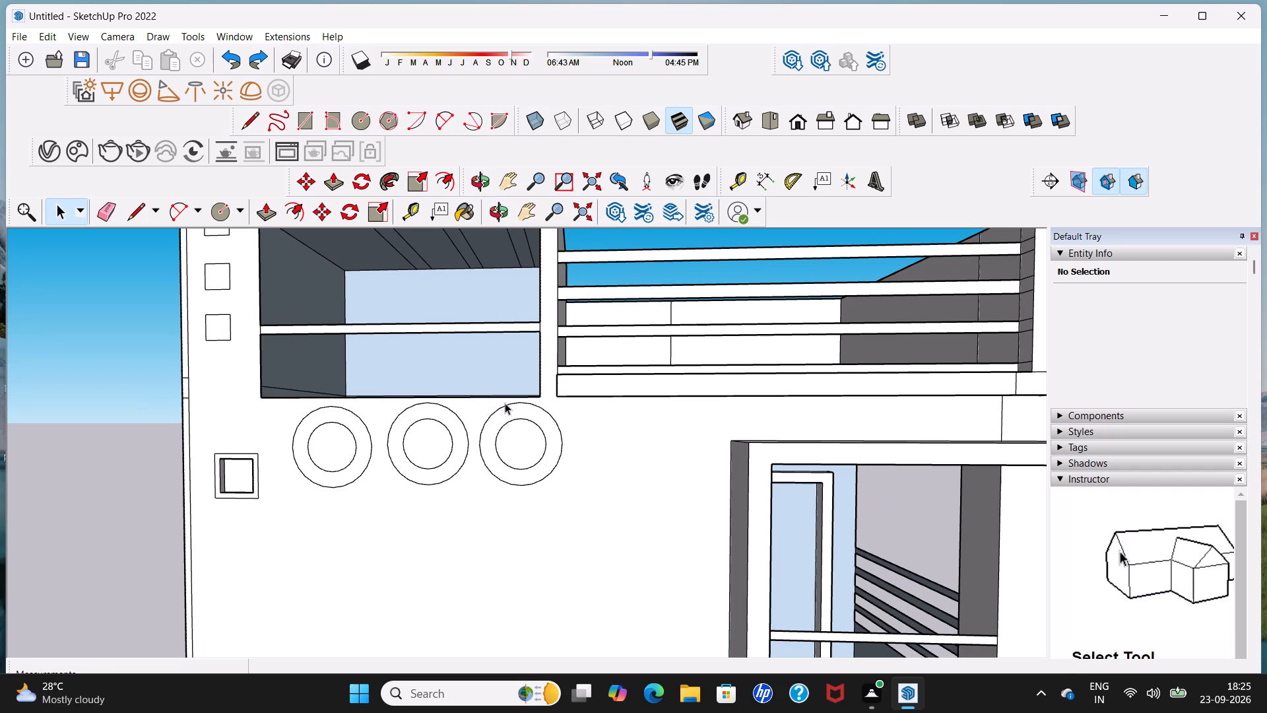
Pull the three outer ring faces 2 3/8" out from the front wall with Push/Pull.
{"action": "scroll", "coordinate": [252, 293], "scroll_direction": "up", "scroll_amount": 2}
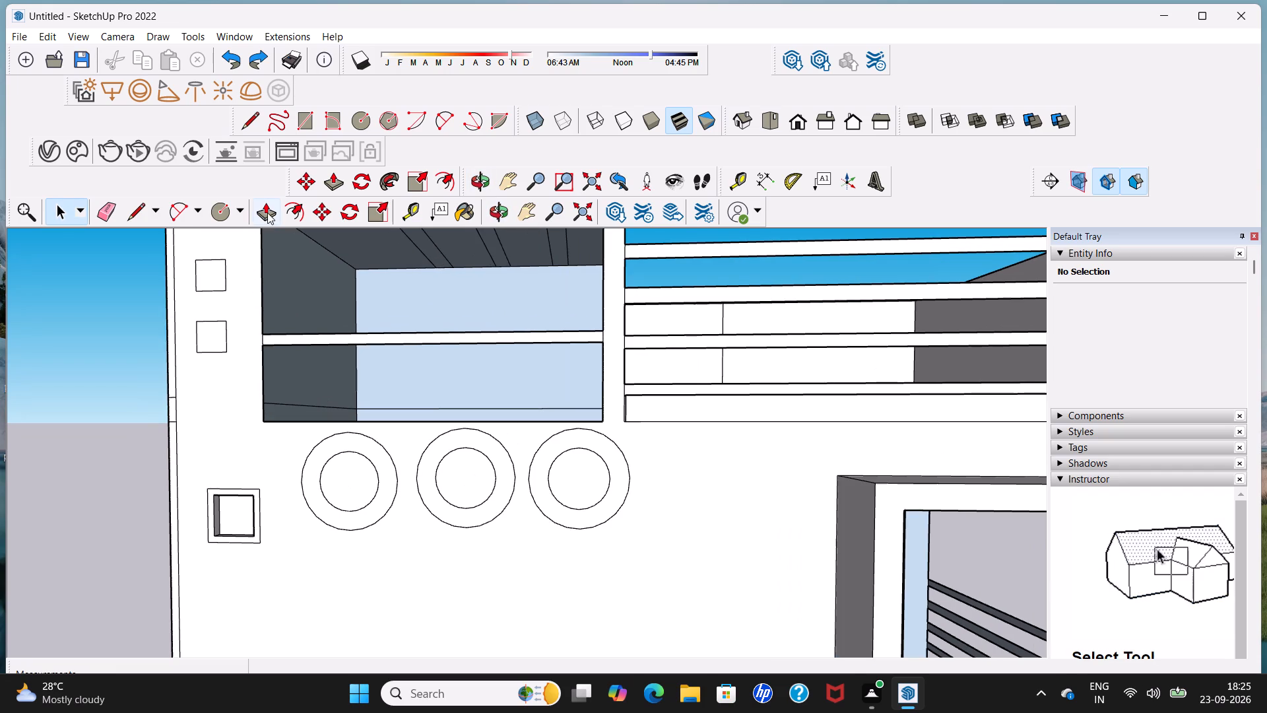
{"action": "left_click", "coordinate": [267, 213]}
{"action": "scroll", "coordinate": [319, 449], "scroll_direction": "up", "scroll_amount": 3}
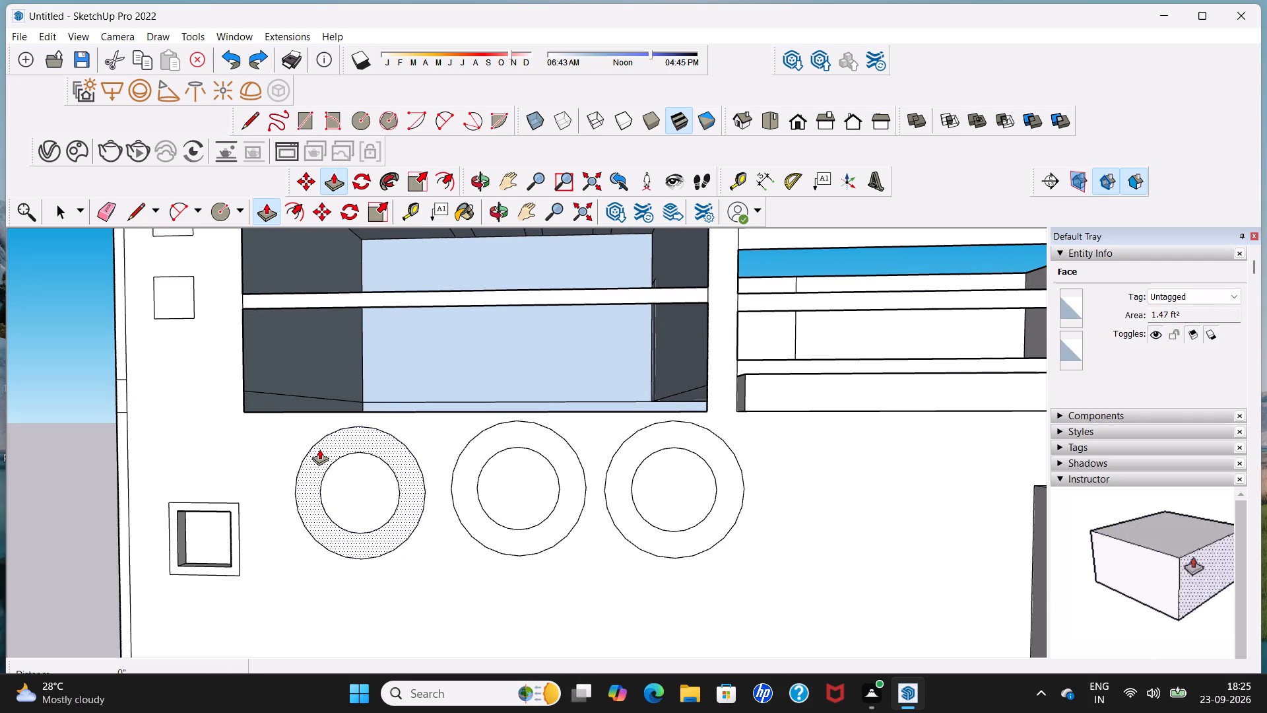
{"action": "left_click", "coordinate": [319, 449]}
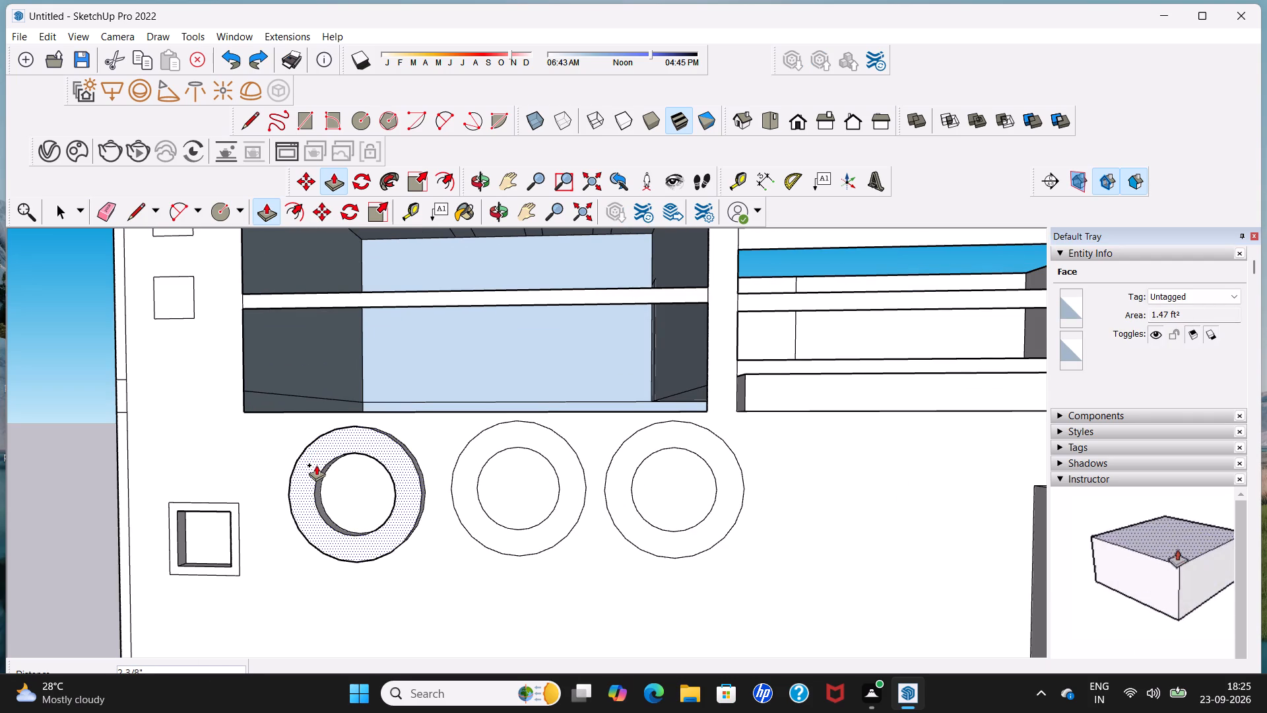
{"action": "left_click", "coordinate": [316, 465]}
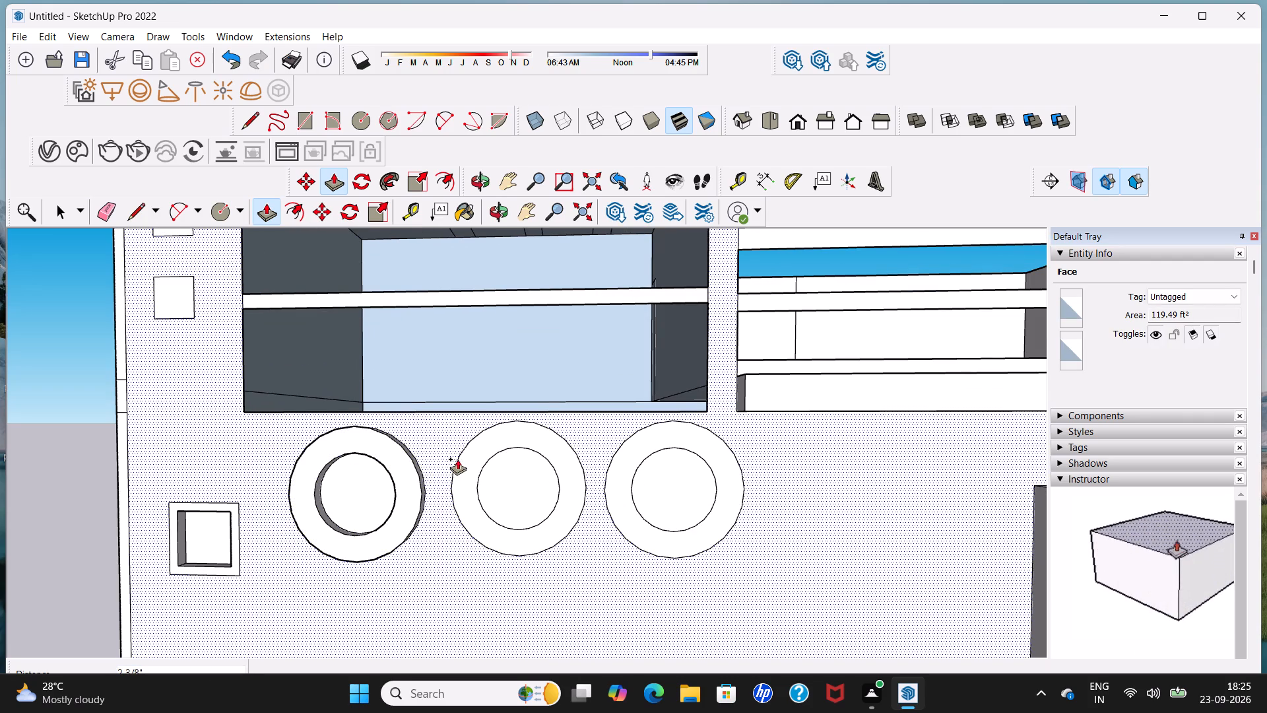
{"action": "left_click", "coordinate": [460, 457]}
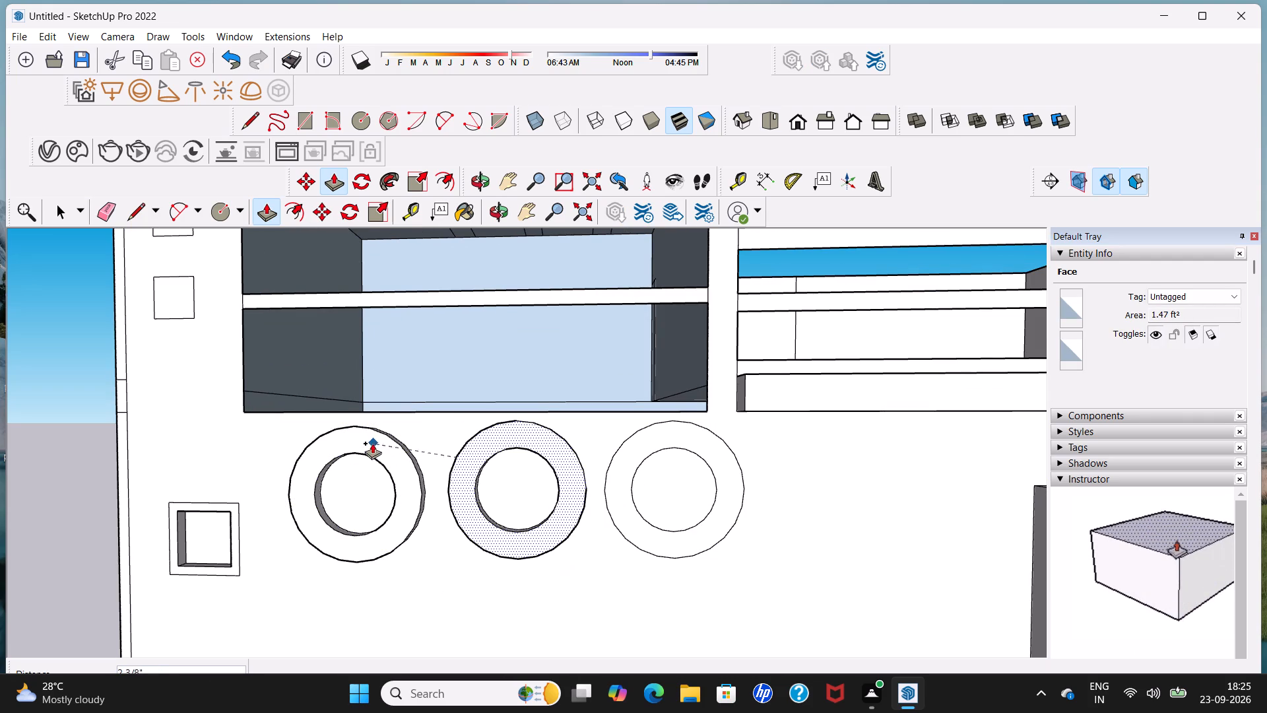
{"action": "left_click", "coordinate": [364, 426]}
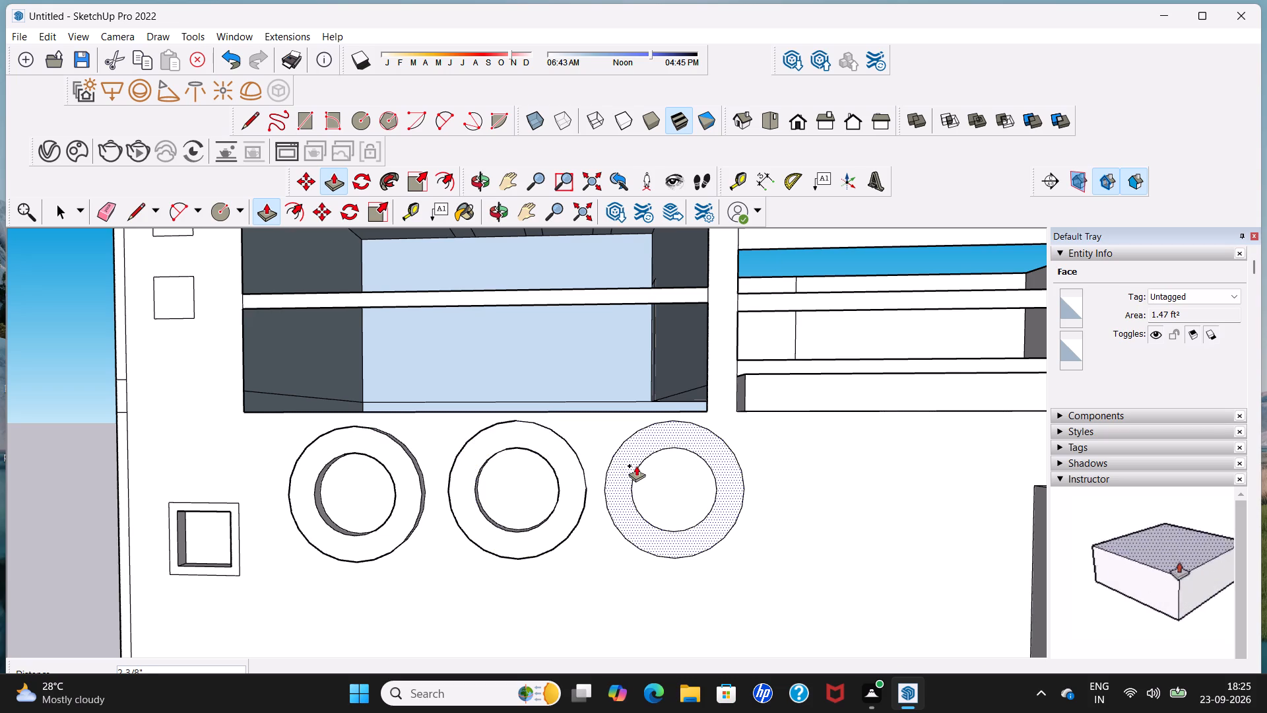
{"action": "left_click", "coordinate": [636, 465]}
{"action": "left_click", "coordinate": [581, 467]}
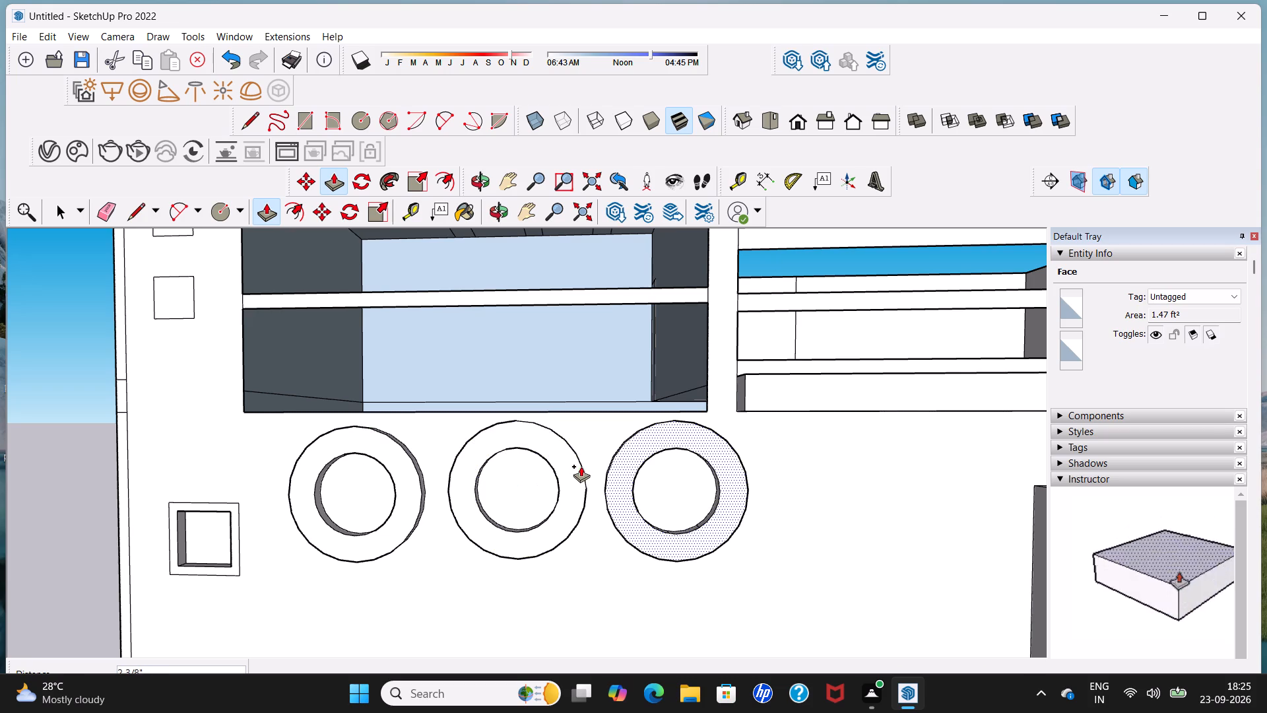
Examine the three raised rings and the surrounding front facade from several angles.
{"action": "middle_click_drag", "start_coordinate": [589, 476], "coordinate": [495, 518]}
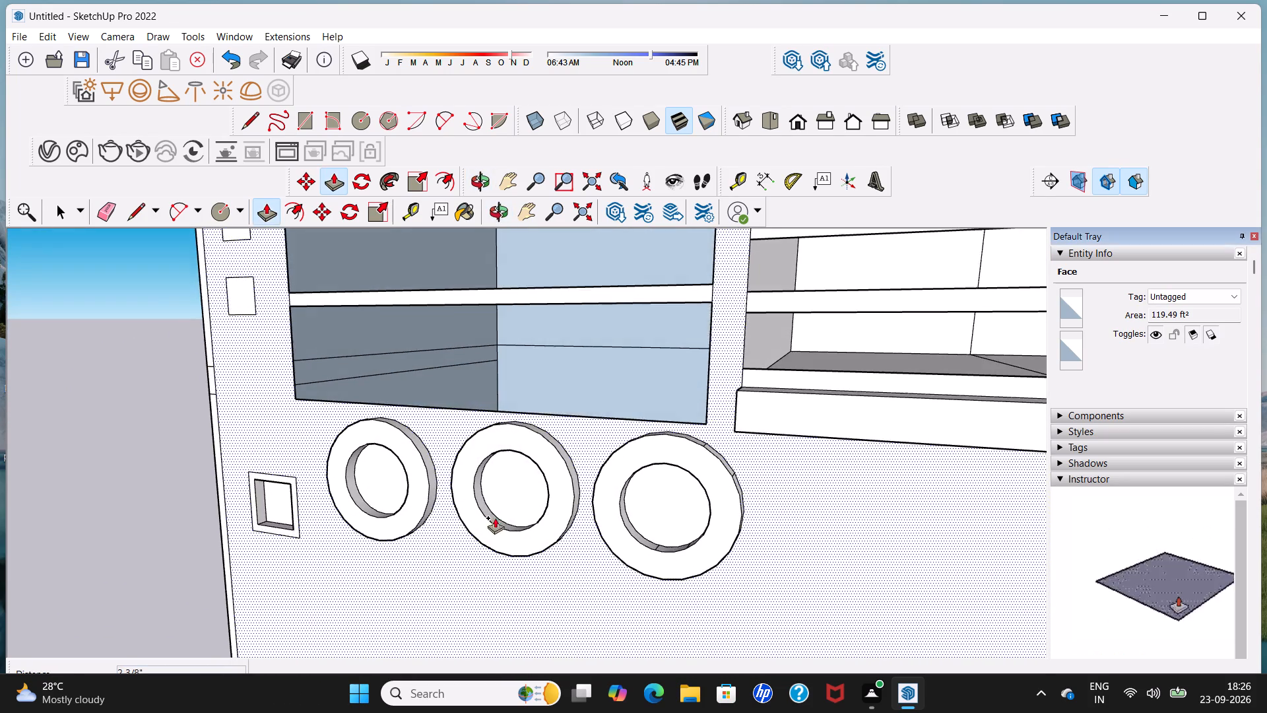
{"action": "scroll", "coordinate": [498, 485], "scroll_direction": "down", "scroll_amount": 5}
{"action": "middle_click_drag", "start_coordinate": [385, 503], "coordinate": [463, 479]}
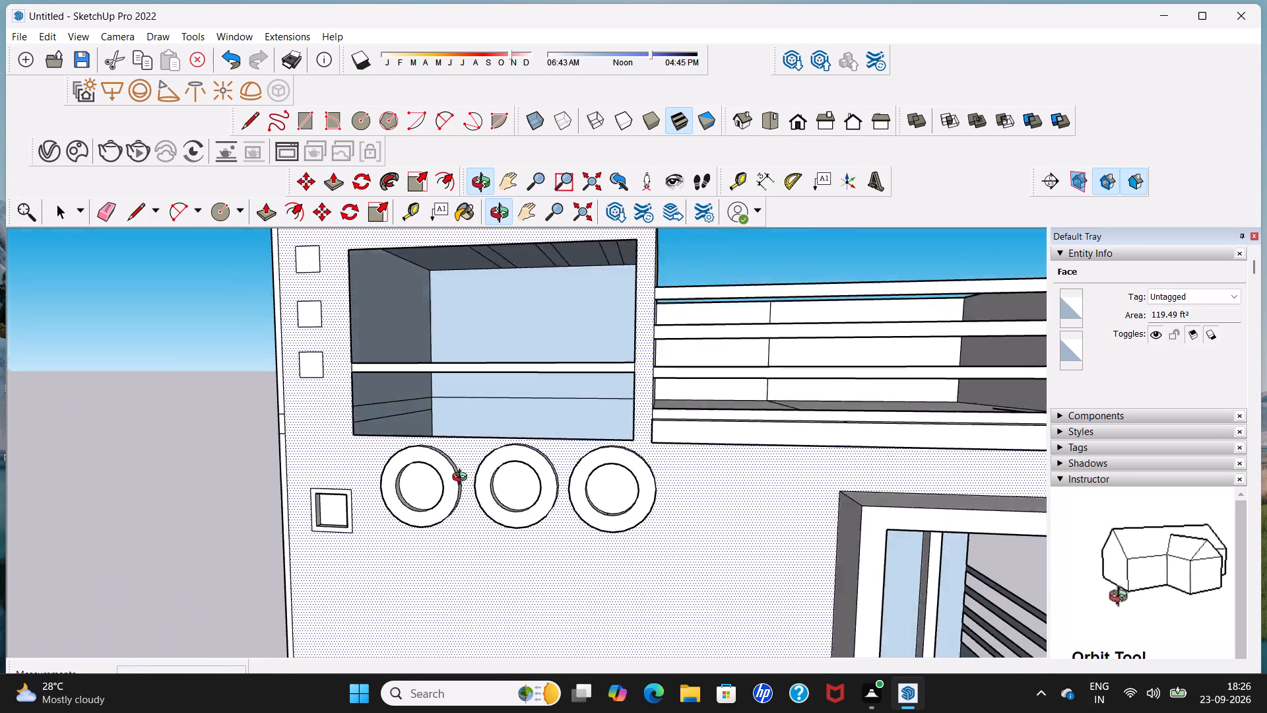
{"action": "middle_click_drag", "start_coordinate": [463, 479], "coordinate": [515, 459]}
{"action": "scroll", "coordinate": [491, 477], "scroll_direction": "down", "scroll_amount": 3}
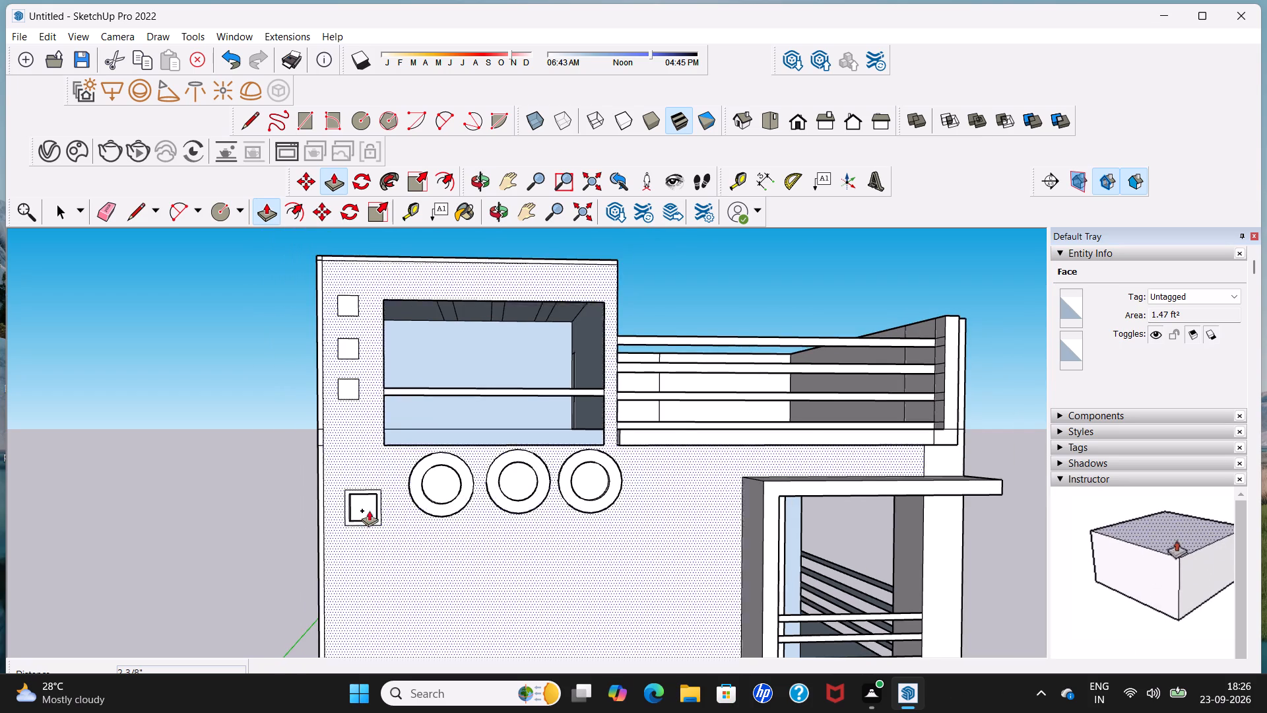
{"action": "scroll", "coordinate": [44, 553], "scroll_direction": "down", "scroll_amount": 2}
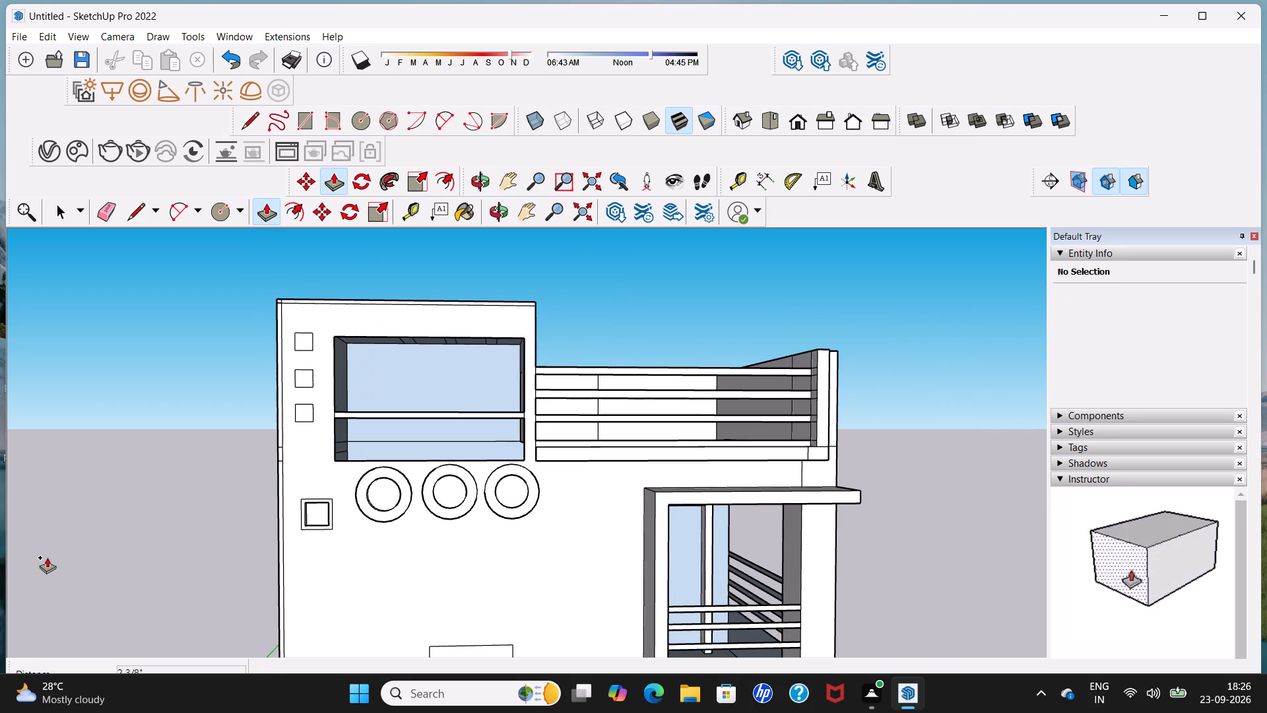
{"action": "key", "text": "space"}
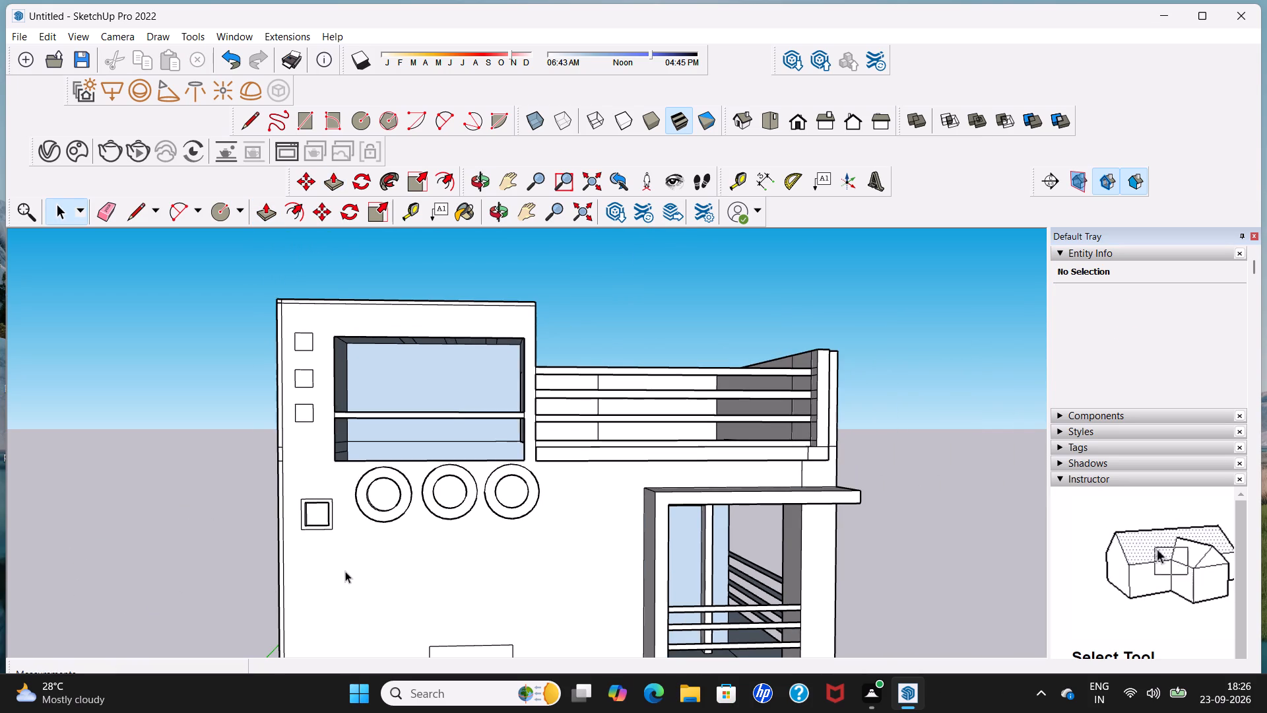
{"action": "scroll", "coordinate": [319, 575], "scroll_direction": "up", "scroll_amount": 1}
{"action": "middle_click_drag", "start_coordinate": [339, 471], "coordinate": [307, 456]}
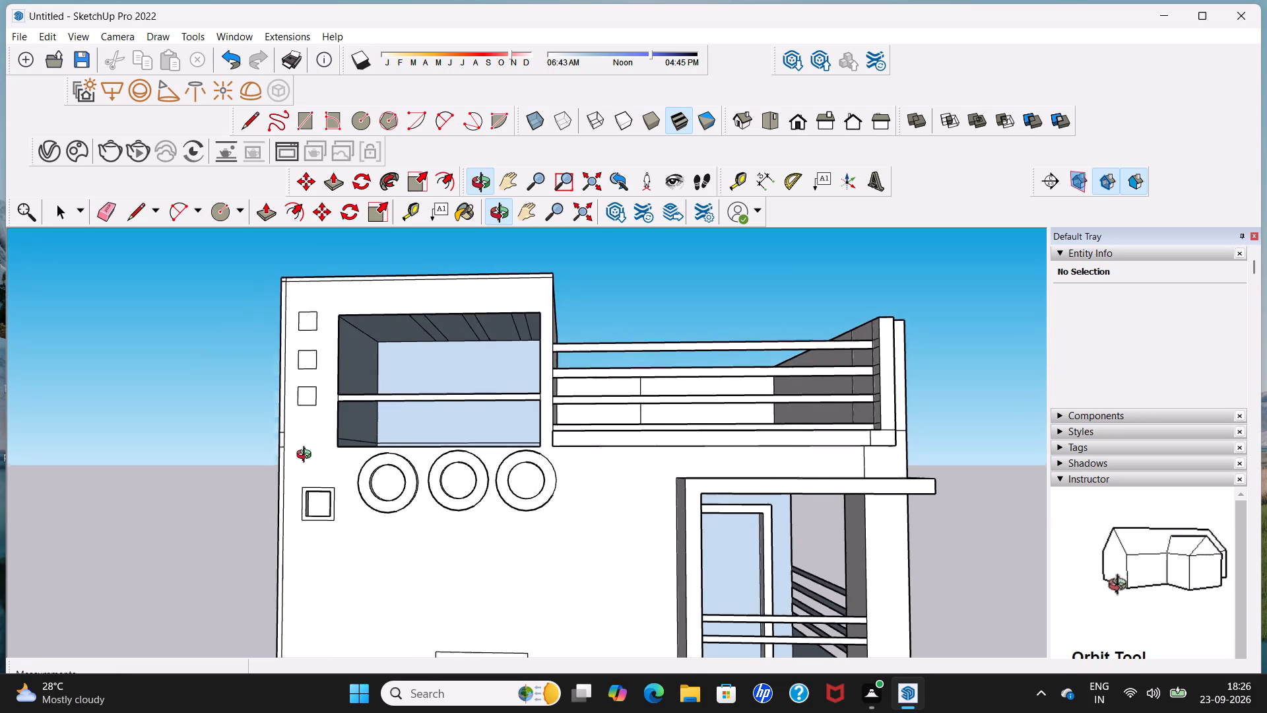
{"action": "middle_click_drag", "start_coordinate": [307, 456], "coordinate": [311, 477]}
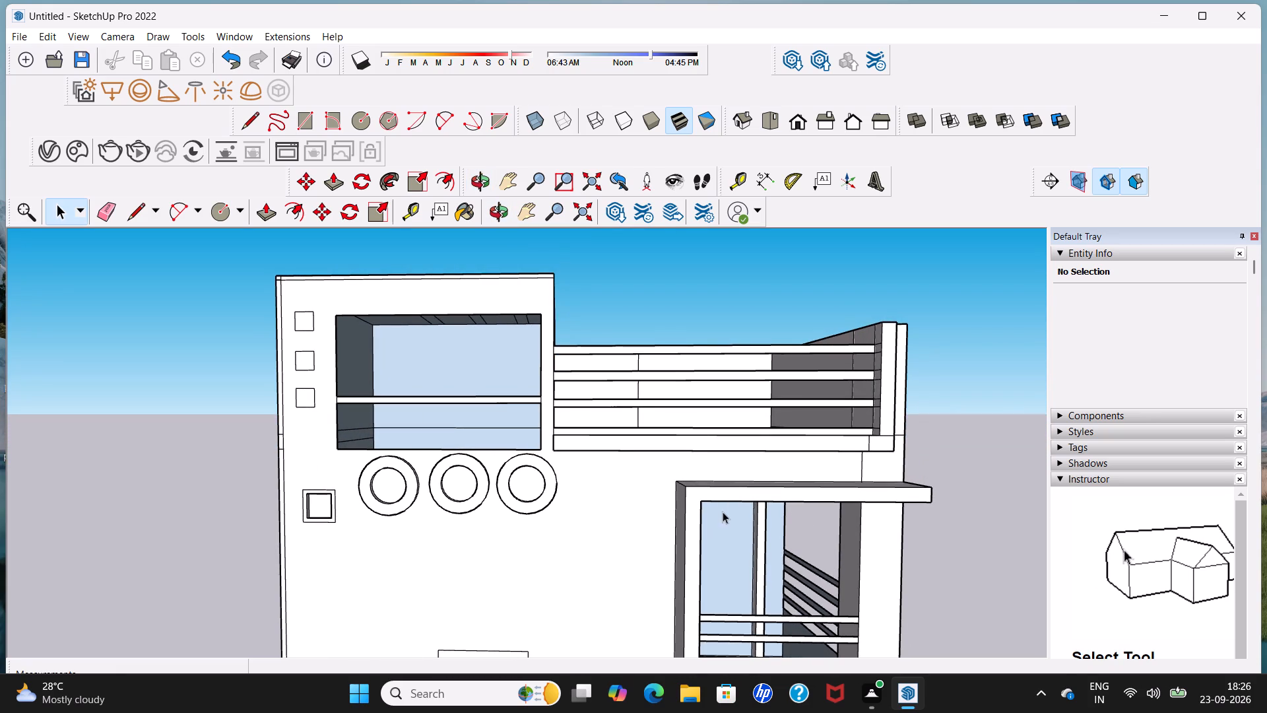
{"action": "scroll", "coordinate": [719, 518], "scroll_direction": "down", "scroll_amount": 1}
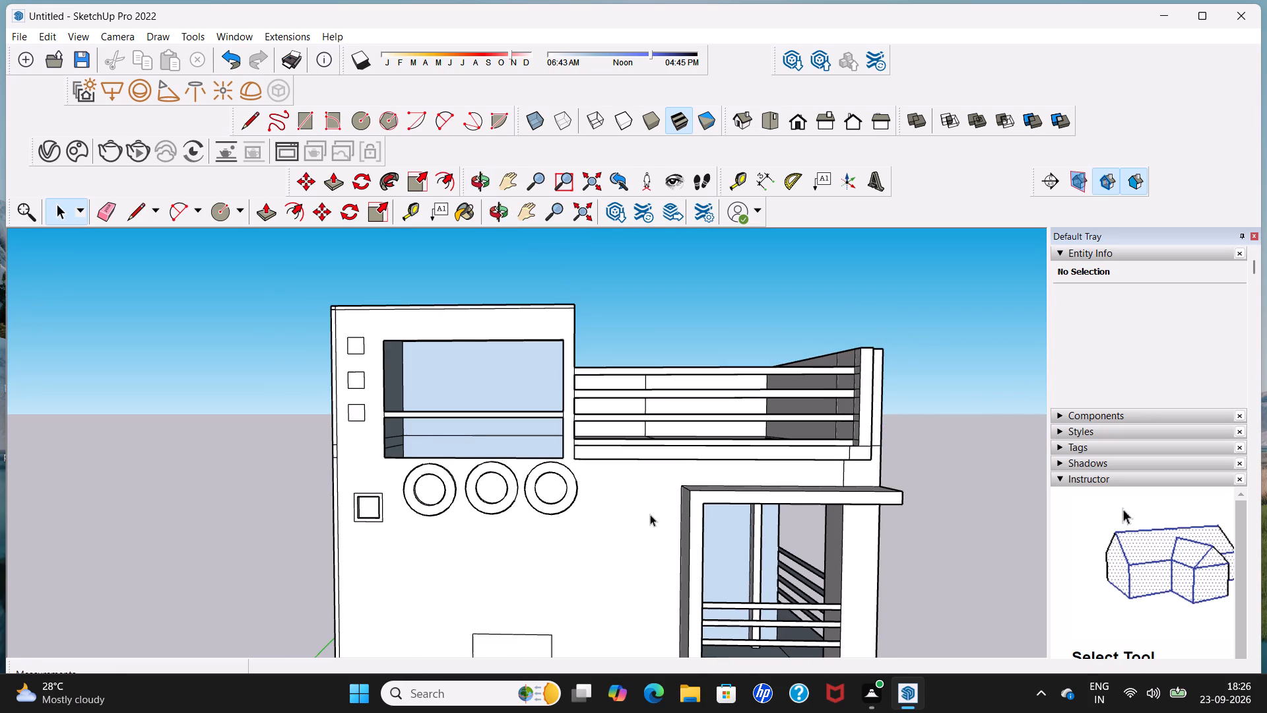
{"action": "scroll", "coordinate": [541, 355], "scroll_direction": "up", "scroll_amount": 1}
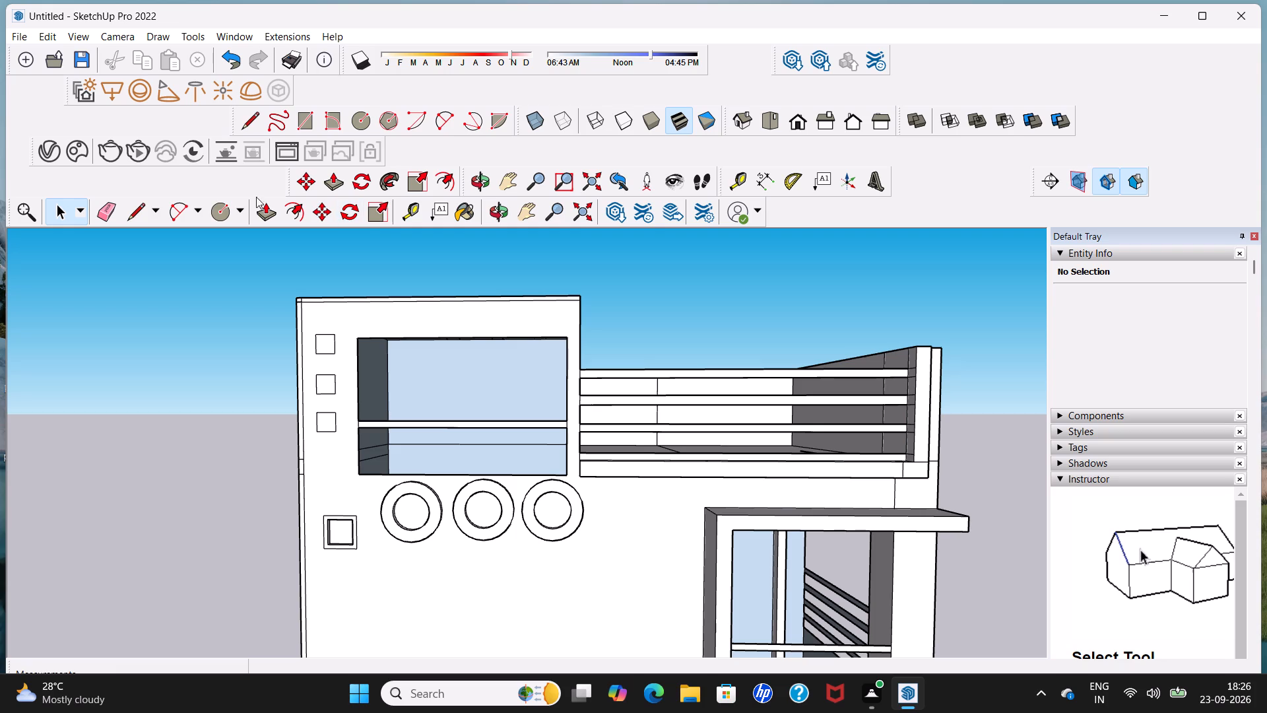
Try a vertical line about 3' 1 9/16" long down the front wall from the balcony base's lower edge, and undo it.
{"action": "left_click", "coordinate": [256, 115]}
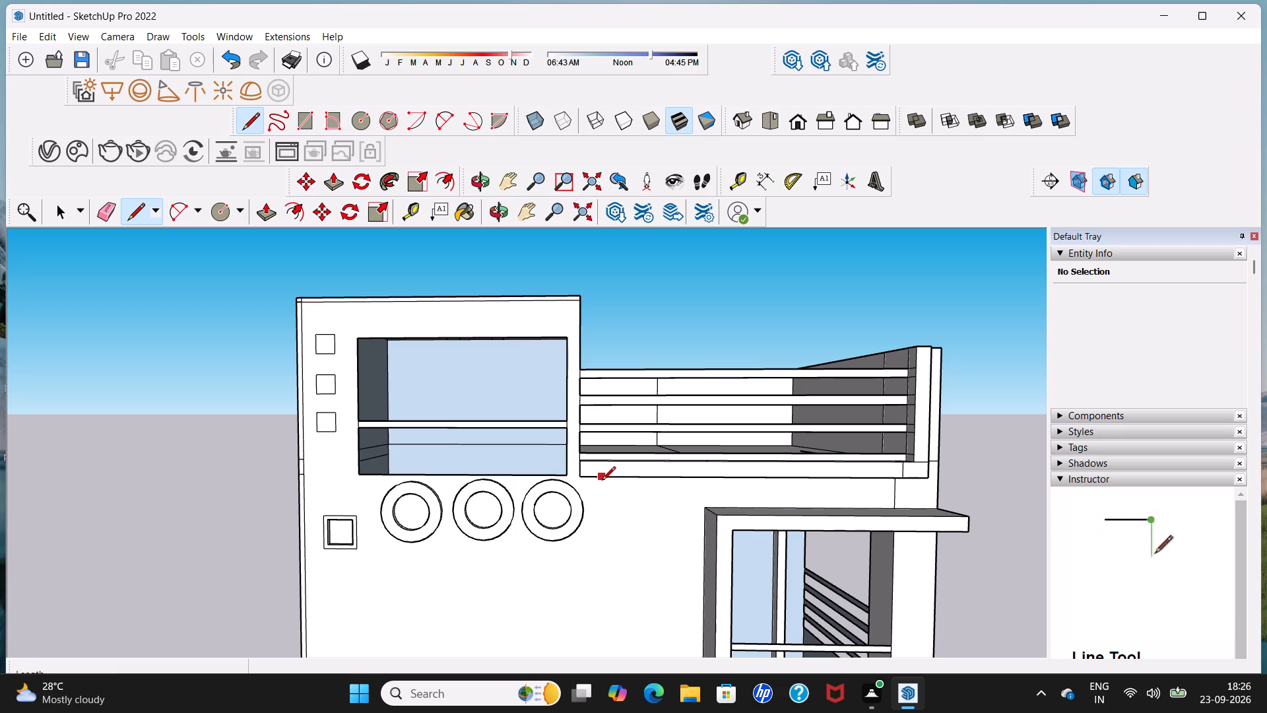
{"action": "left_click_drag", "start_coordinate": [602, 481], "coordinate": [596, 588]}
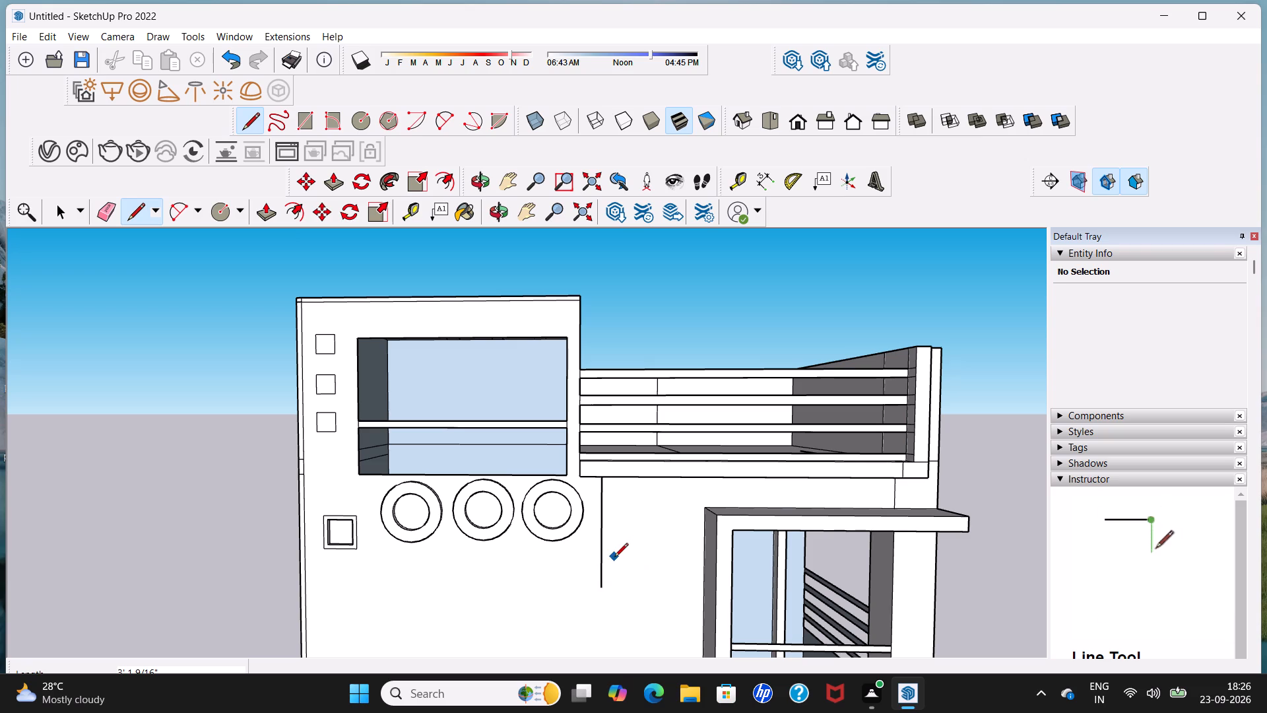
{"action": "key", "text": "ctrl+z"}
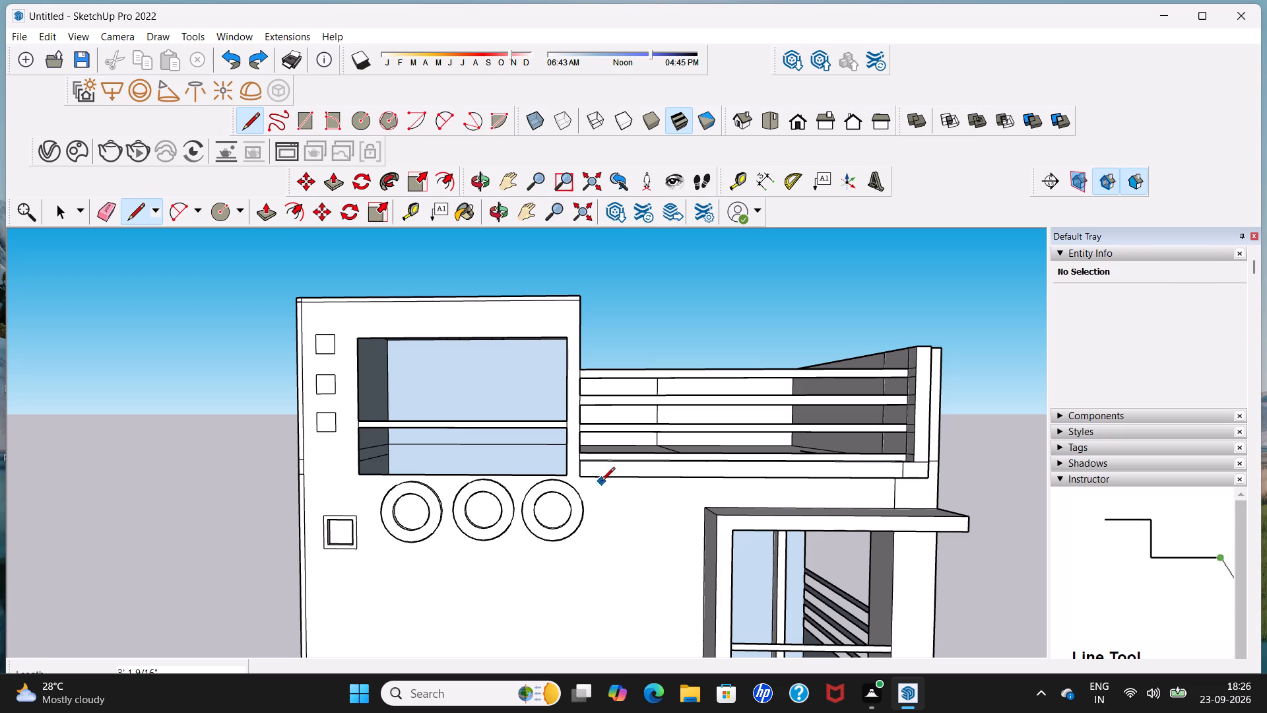
Draw a vertical line about 2' 3 5/8" down the front wall from the balcony base's lower edge, beside the circle pair nearest the bay.
{"action": "left_click", "coordinate": [599, 478]}
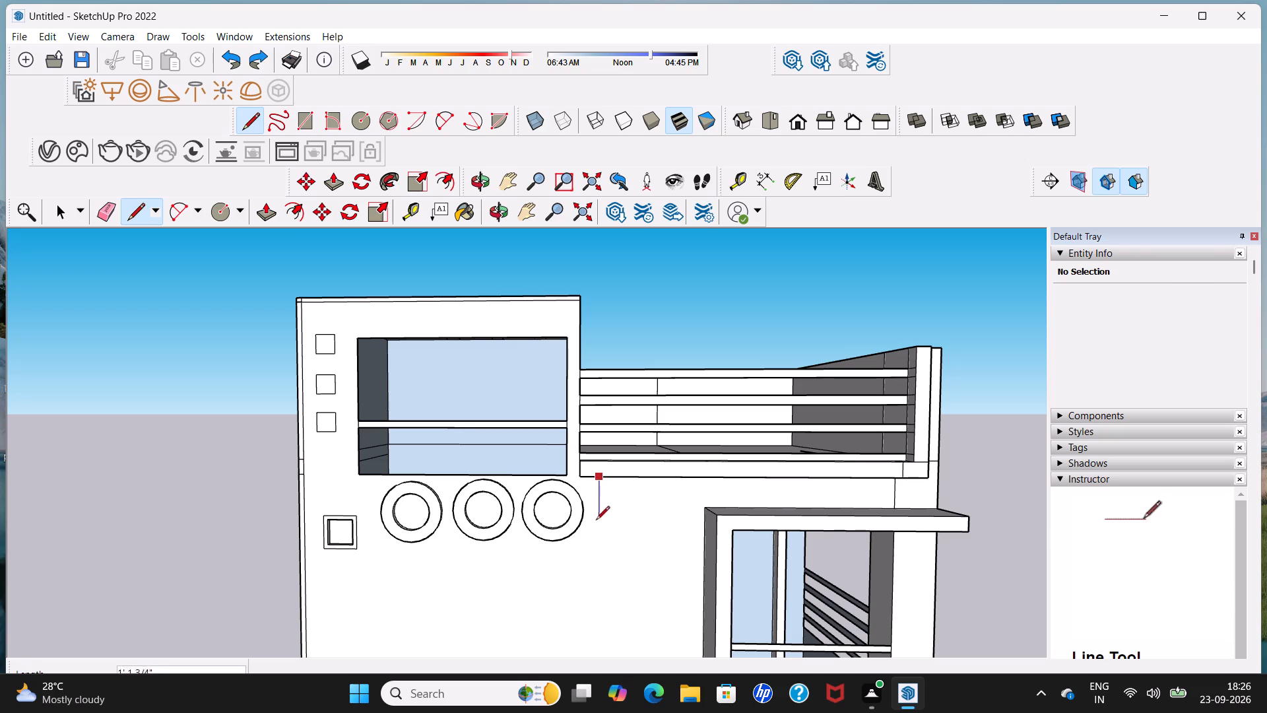
{"action": "left_click", "coordinate": [598, 559]}
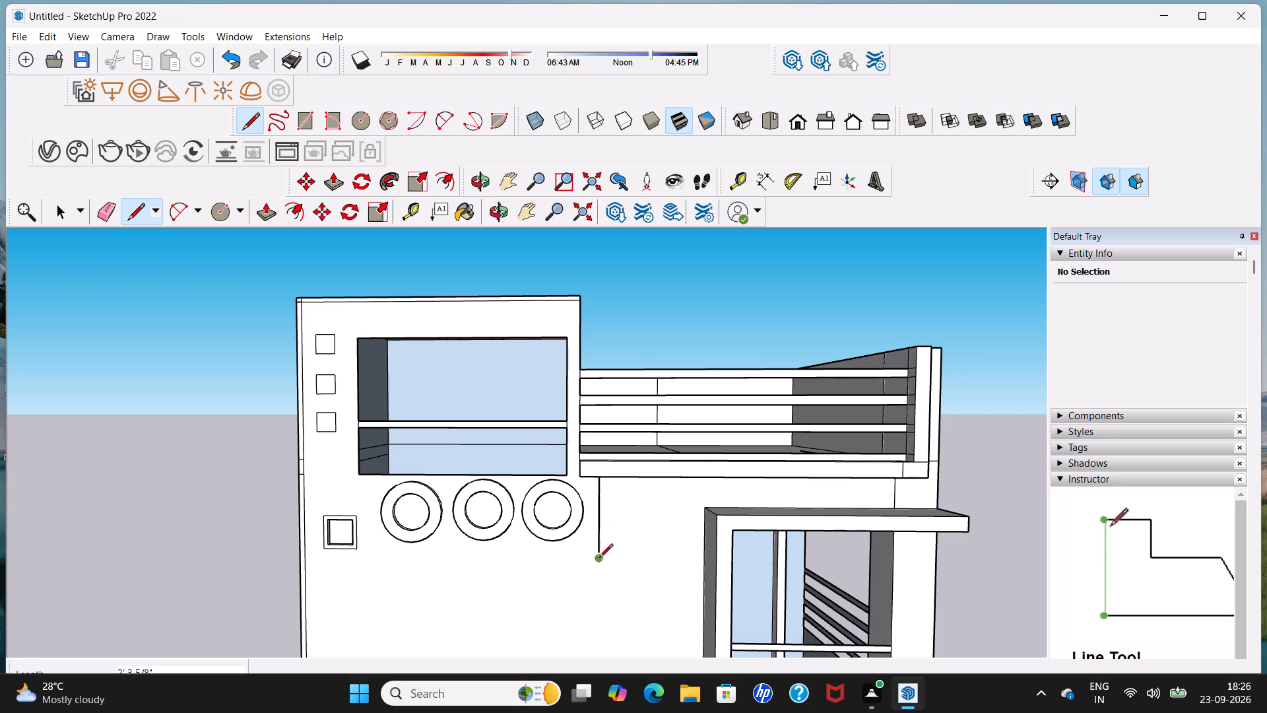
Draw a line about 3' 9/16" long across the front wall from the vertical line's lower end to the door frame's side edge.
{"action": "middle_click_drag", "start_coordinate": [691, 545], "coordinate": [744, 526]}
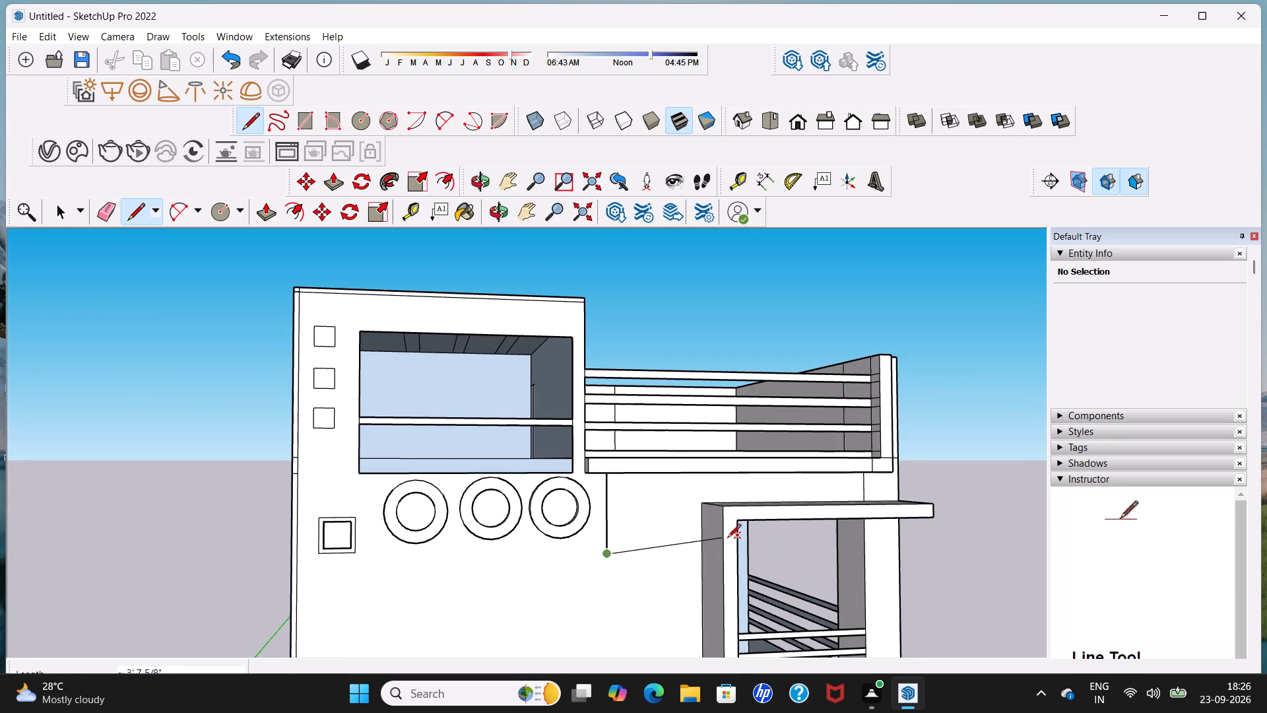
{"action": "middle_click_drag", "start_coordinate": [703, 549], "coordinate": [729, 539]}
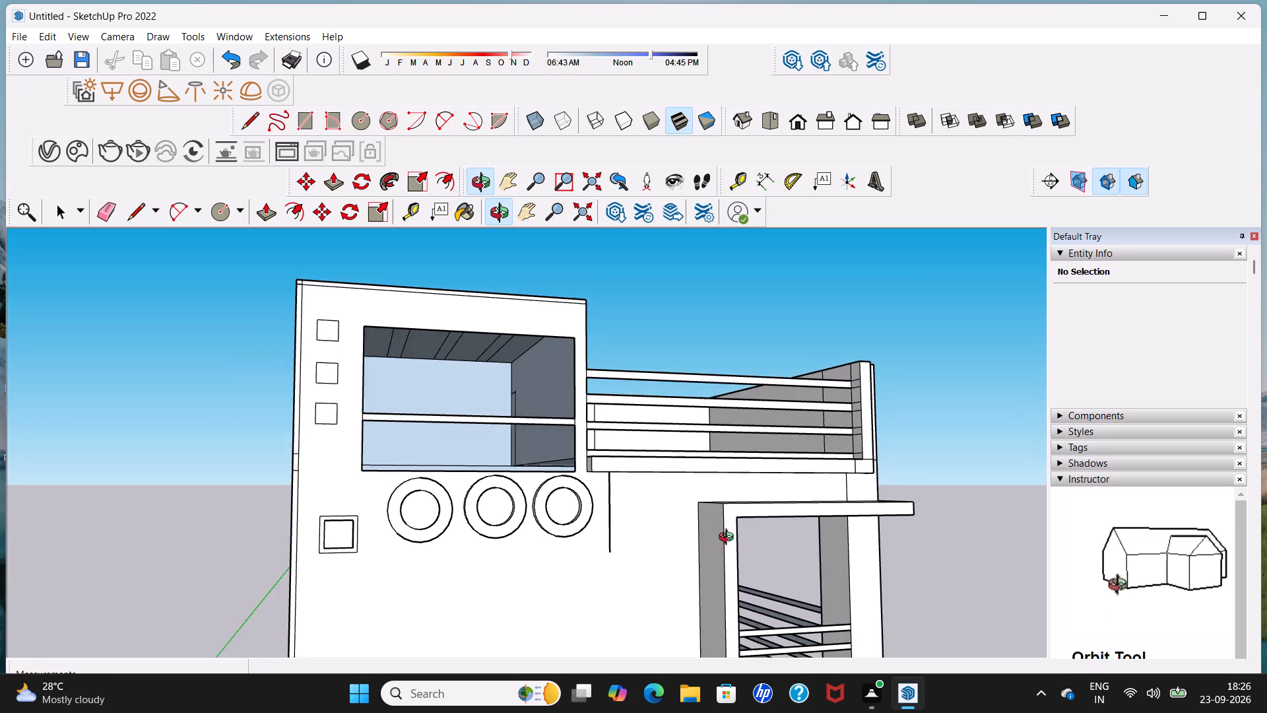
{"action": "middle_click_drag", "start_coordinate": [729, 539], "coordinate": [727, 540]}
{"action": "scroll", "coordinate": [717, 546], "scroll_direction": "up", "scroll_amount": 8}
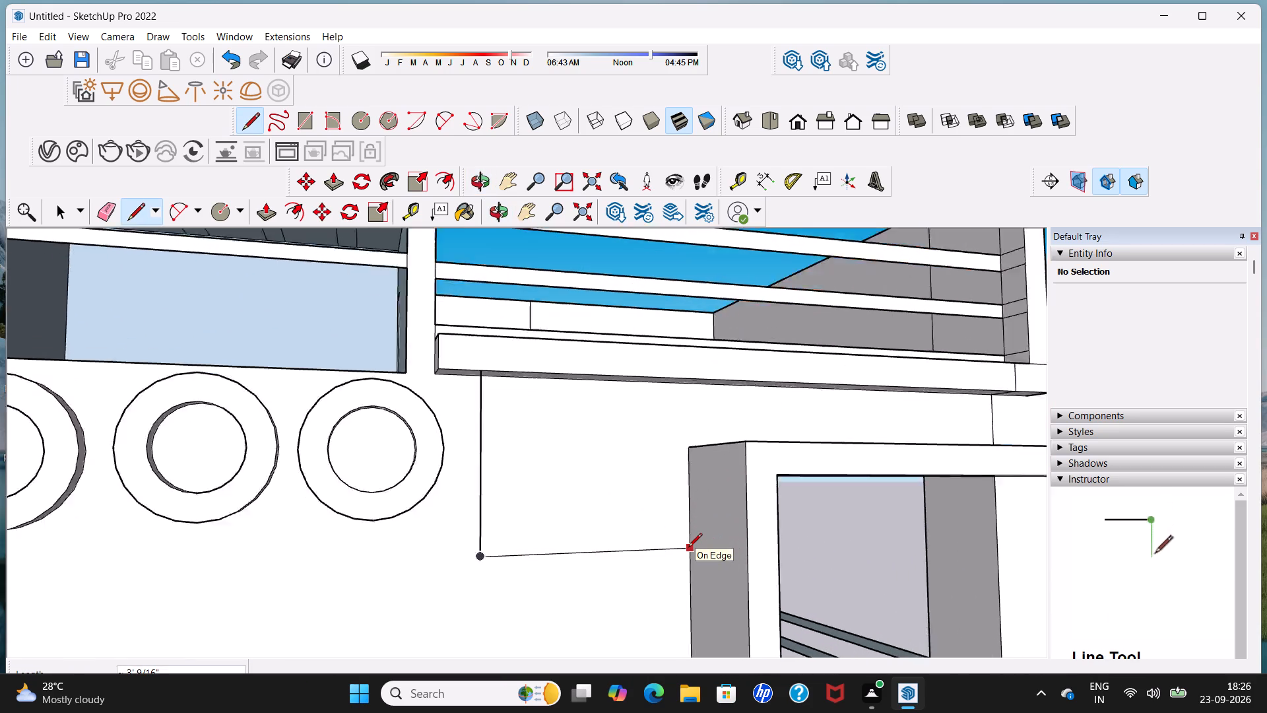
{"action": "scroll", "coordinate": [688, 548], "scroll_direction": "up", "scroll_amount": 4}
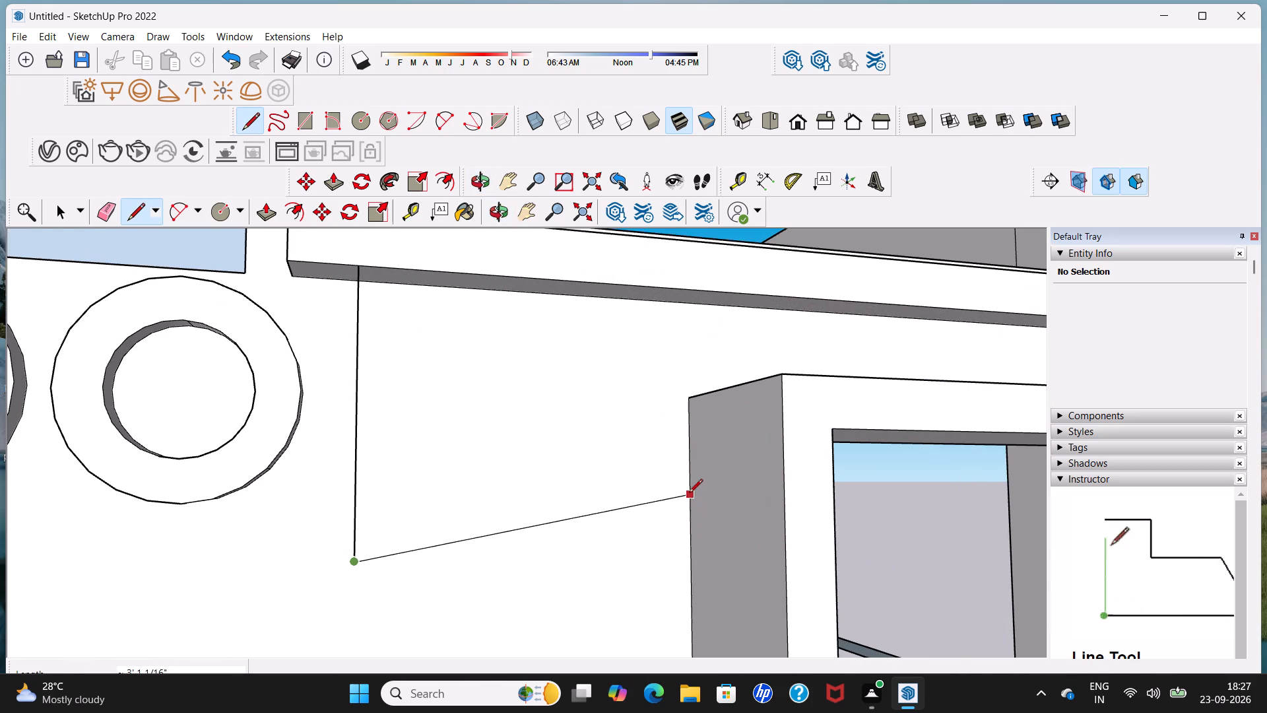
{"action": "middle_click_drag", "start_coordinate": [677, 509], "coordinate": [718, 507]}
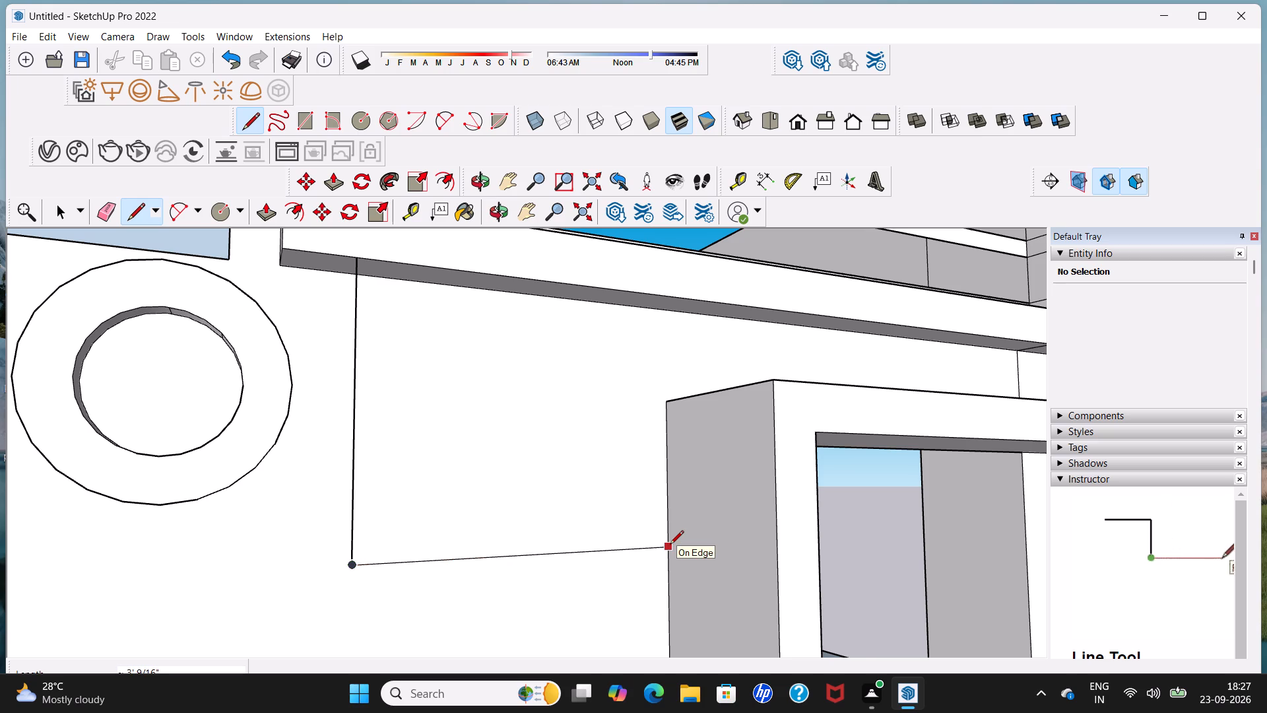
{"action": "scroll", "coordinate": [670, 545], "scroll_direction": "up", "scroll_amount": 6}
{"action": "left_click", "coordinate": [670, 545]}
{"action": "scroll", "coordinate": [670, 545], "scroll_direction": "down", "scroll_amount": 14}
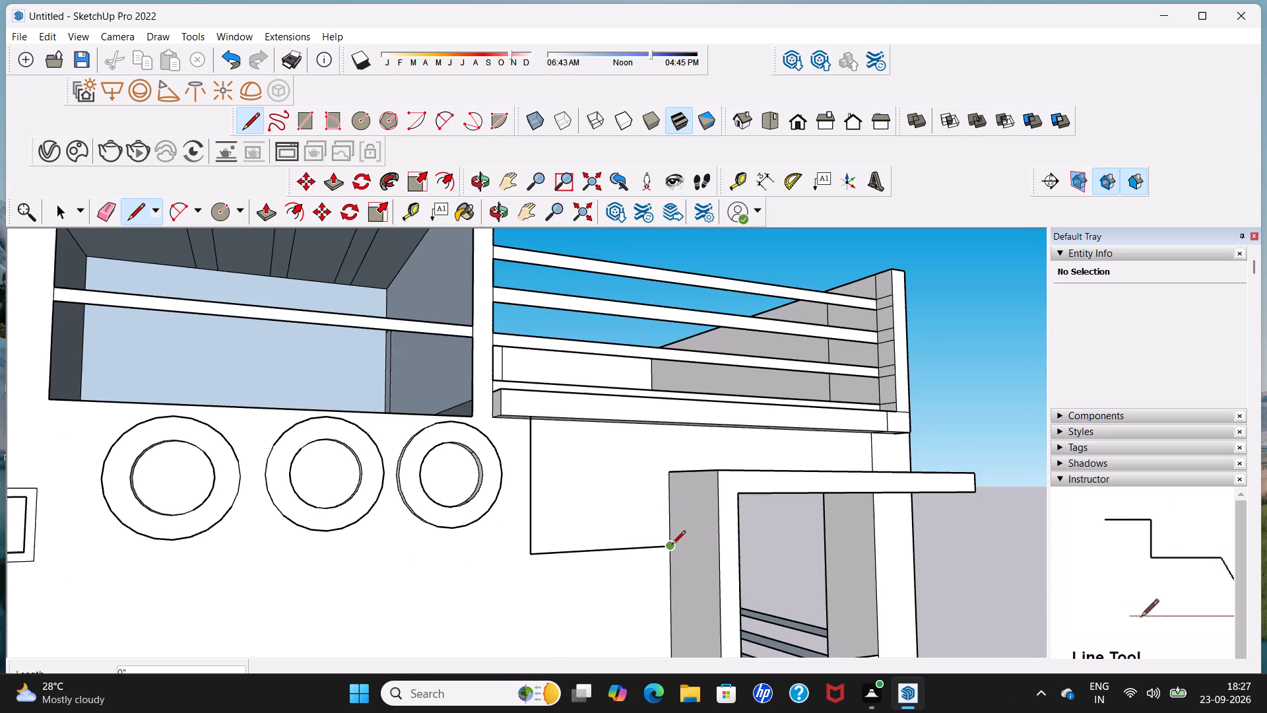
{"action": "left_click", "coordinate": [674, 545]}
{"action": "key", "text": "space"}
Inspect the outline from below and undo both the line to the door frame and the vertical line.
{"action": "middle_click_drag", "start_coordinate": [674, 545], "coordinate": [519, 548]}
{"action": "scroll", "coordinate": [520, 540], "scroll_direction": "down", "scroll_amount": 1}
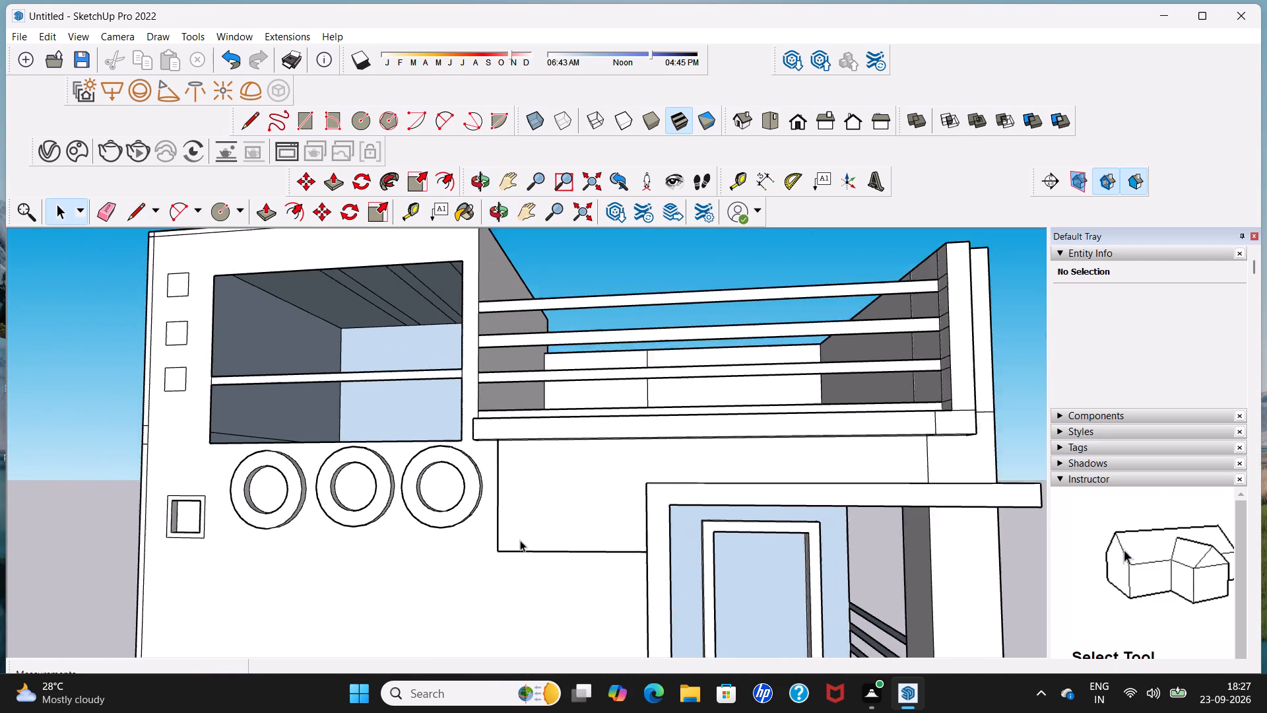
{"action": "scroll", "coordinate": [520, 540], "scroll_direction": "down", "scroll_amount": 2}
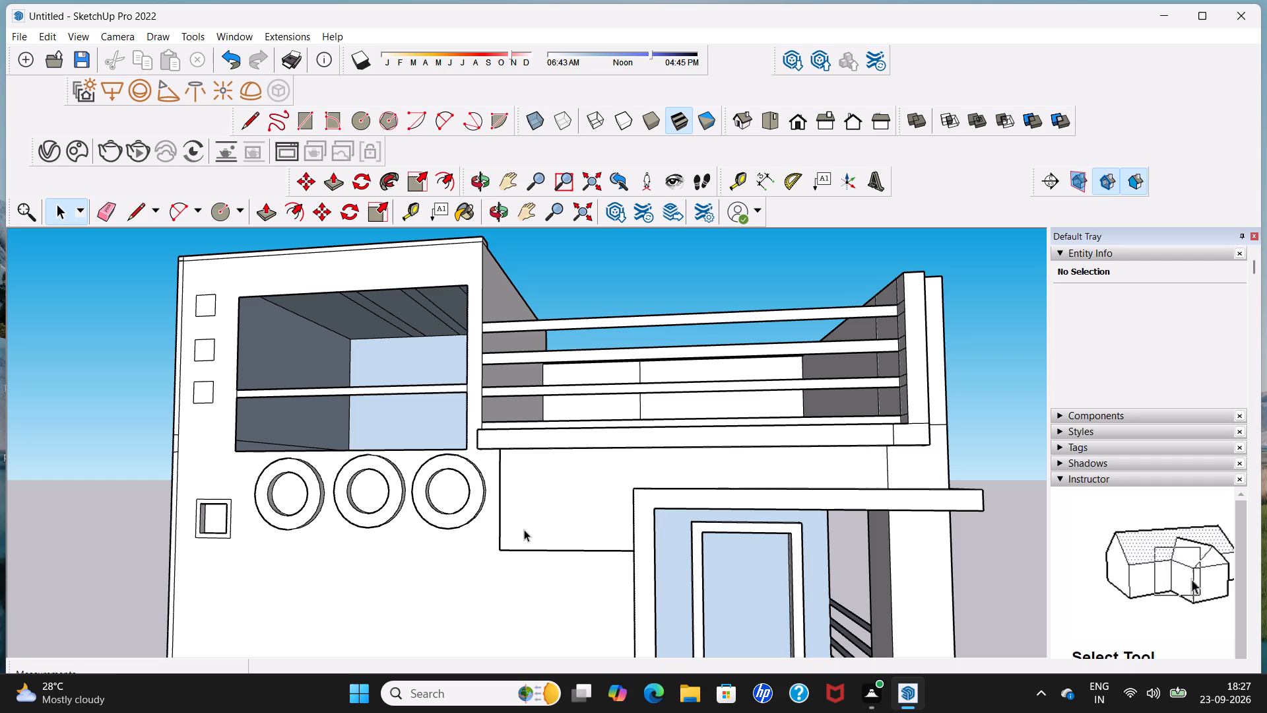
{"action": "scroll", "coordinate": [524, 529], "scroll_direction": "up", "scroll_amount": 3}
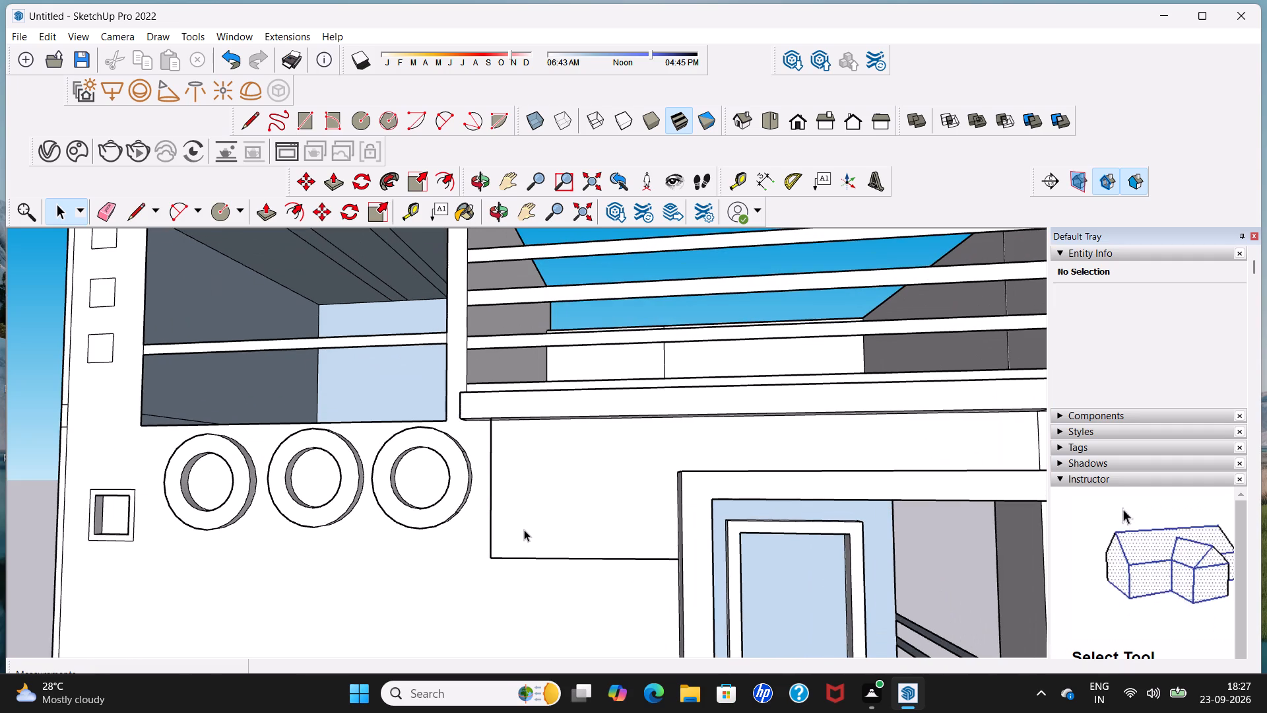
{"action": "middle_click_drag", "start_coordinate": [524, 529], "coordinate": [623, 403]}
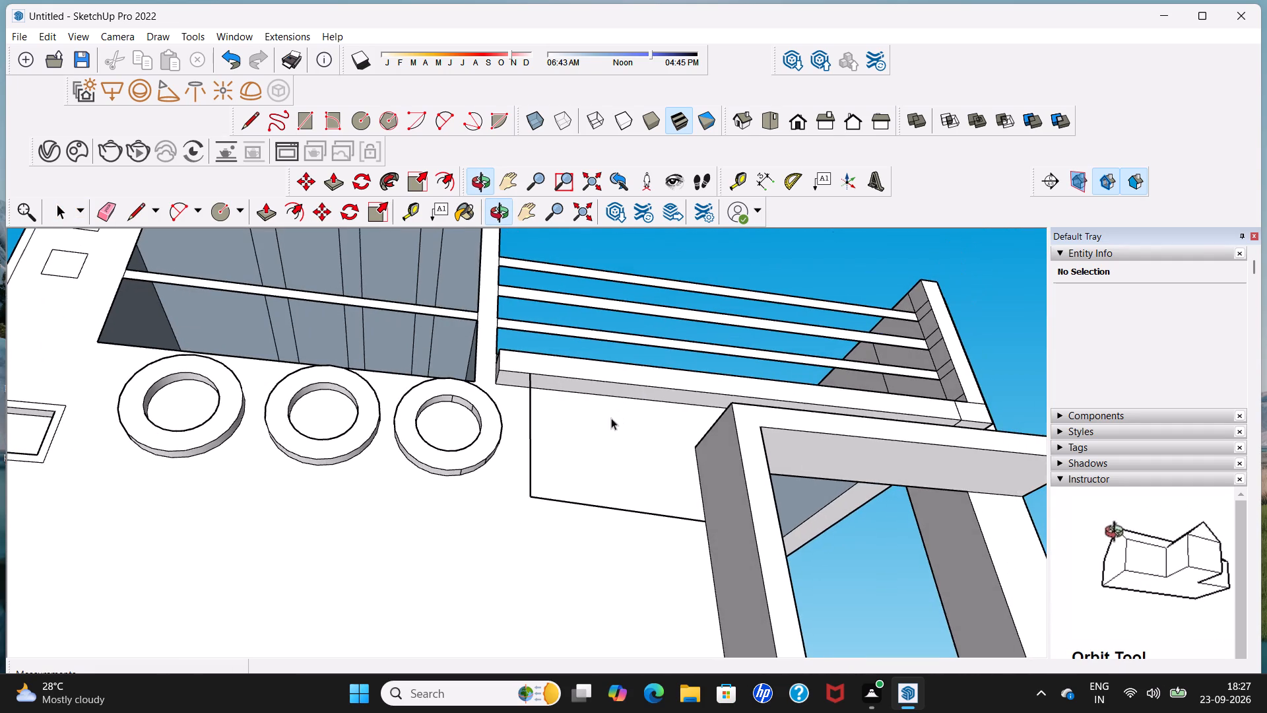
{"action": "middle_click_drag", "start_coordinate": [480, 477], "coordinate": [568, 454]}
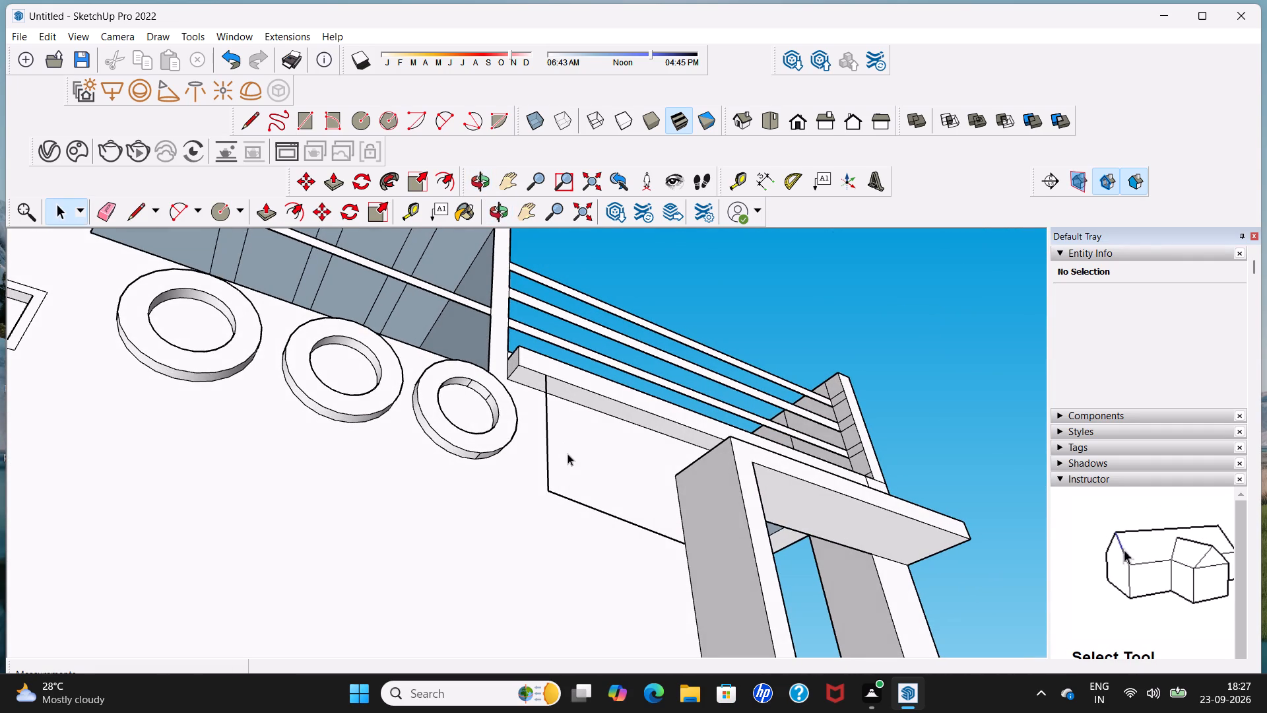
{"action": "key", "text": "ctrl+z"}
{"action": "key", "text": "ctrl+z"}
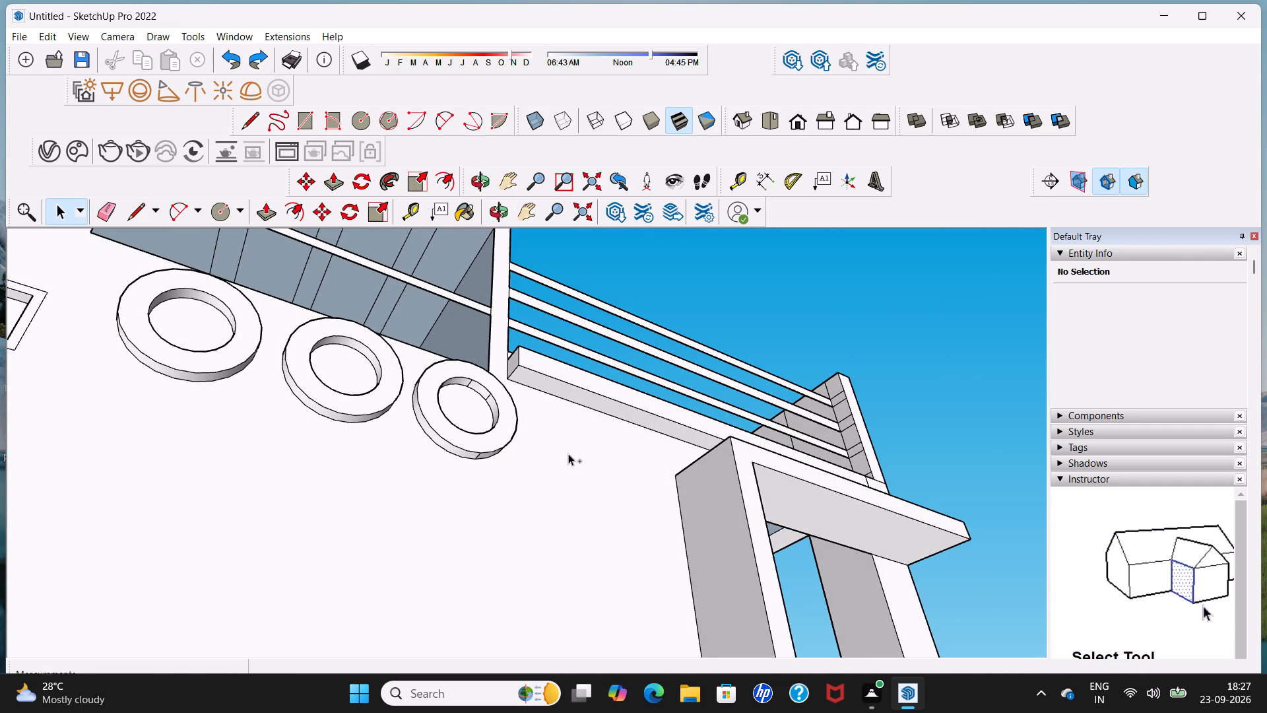
Draw a vertical line down the front wall from the balcony base's lower edge, beside the ring nearest the balcony.
{"action": "left_click", "coordinate": [256, 123]}
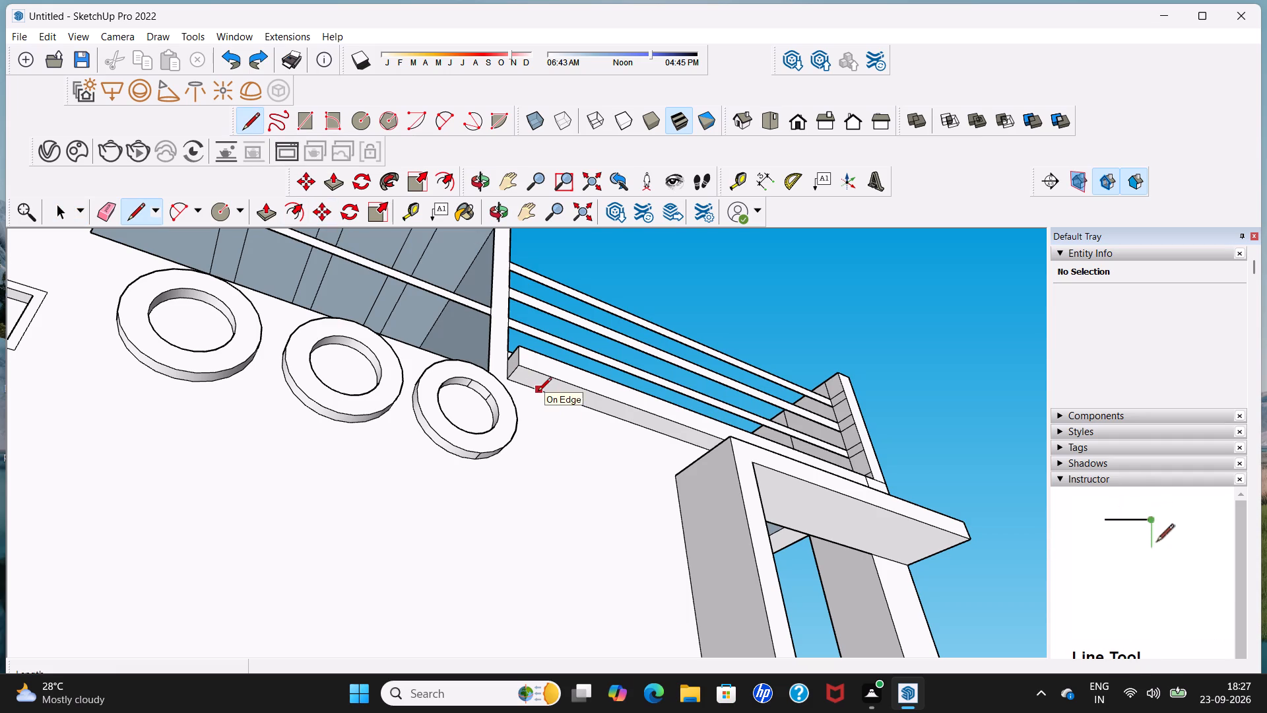
{"action": "left_click", "coordinate": [536, 392]}
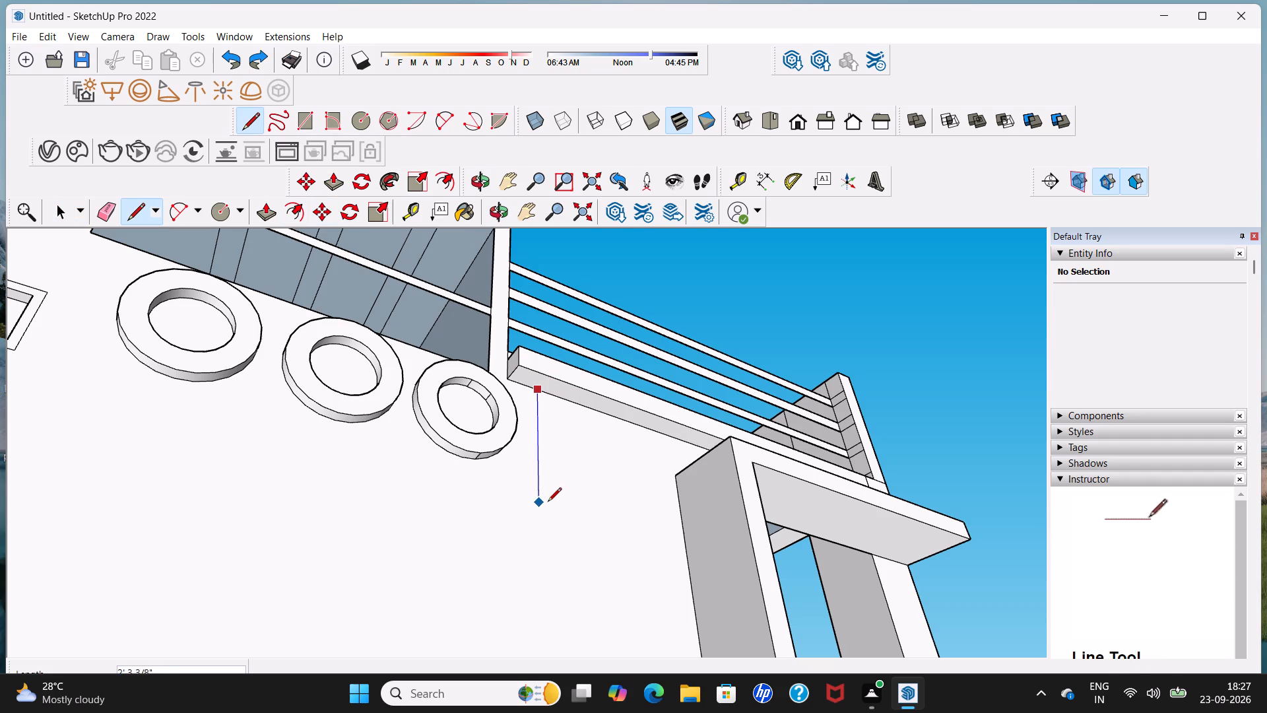
{"action": "left_click", "coordinate": [548, 511]}
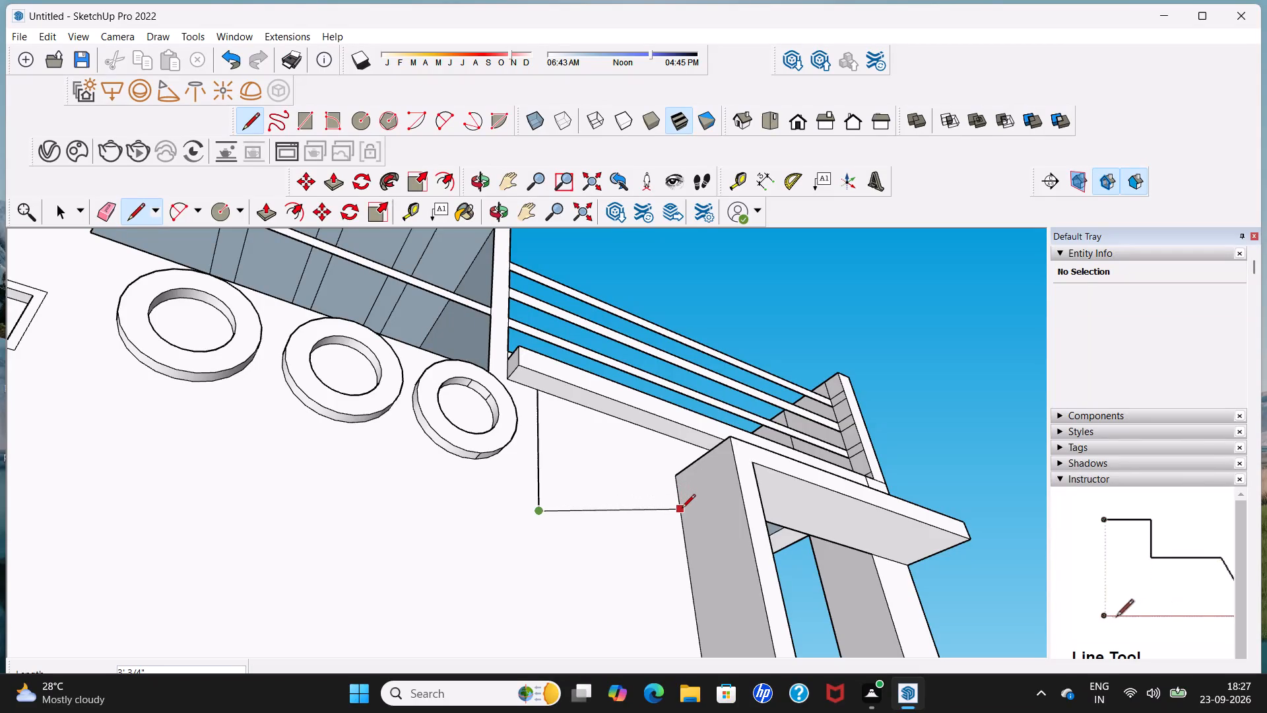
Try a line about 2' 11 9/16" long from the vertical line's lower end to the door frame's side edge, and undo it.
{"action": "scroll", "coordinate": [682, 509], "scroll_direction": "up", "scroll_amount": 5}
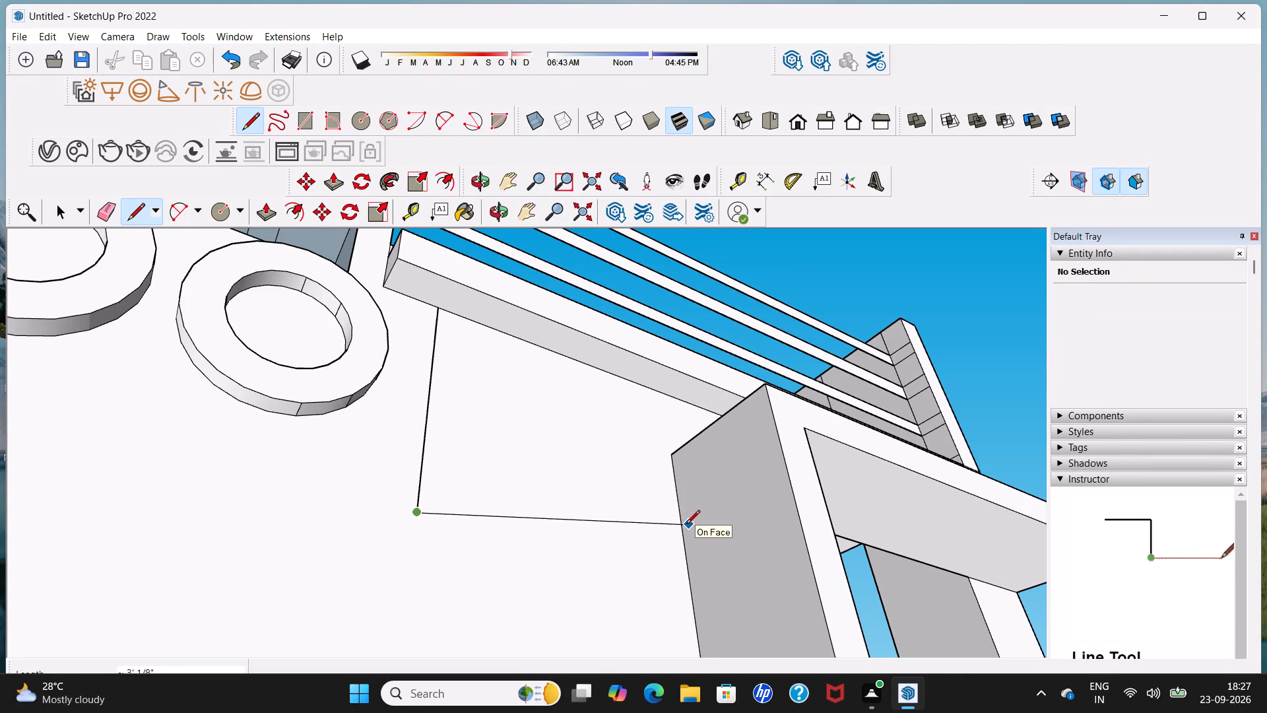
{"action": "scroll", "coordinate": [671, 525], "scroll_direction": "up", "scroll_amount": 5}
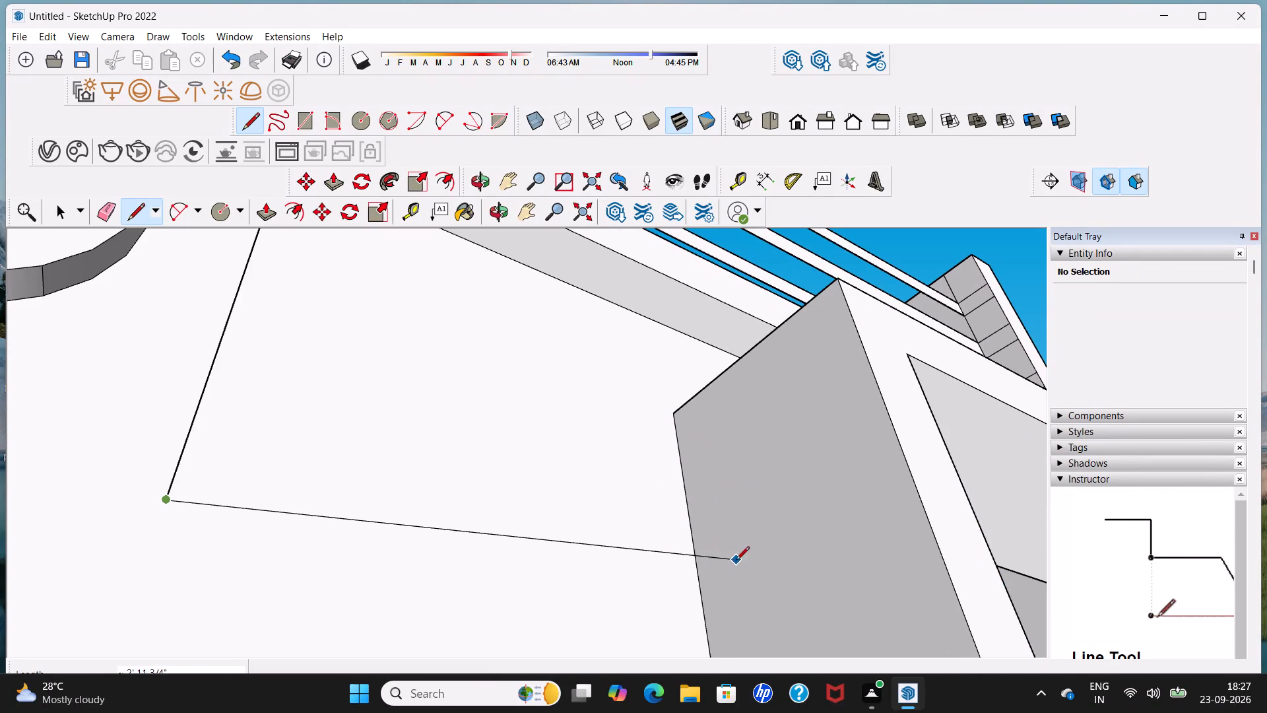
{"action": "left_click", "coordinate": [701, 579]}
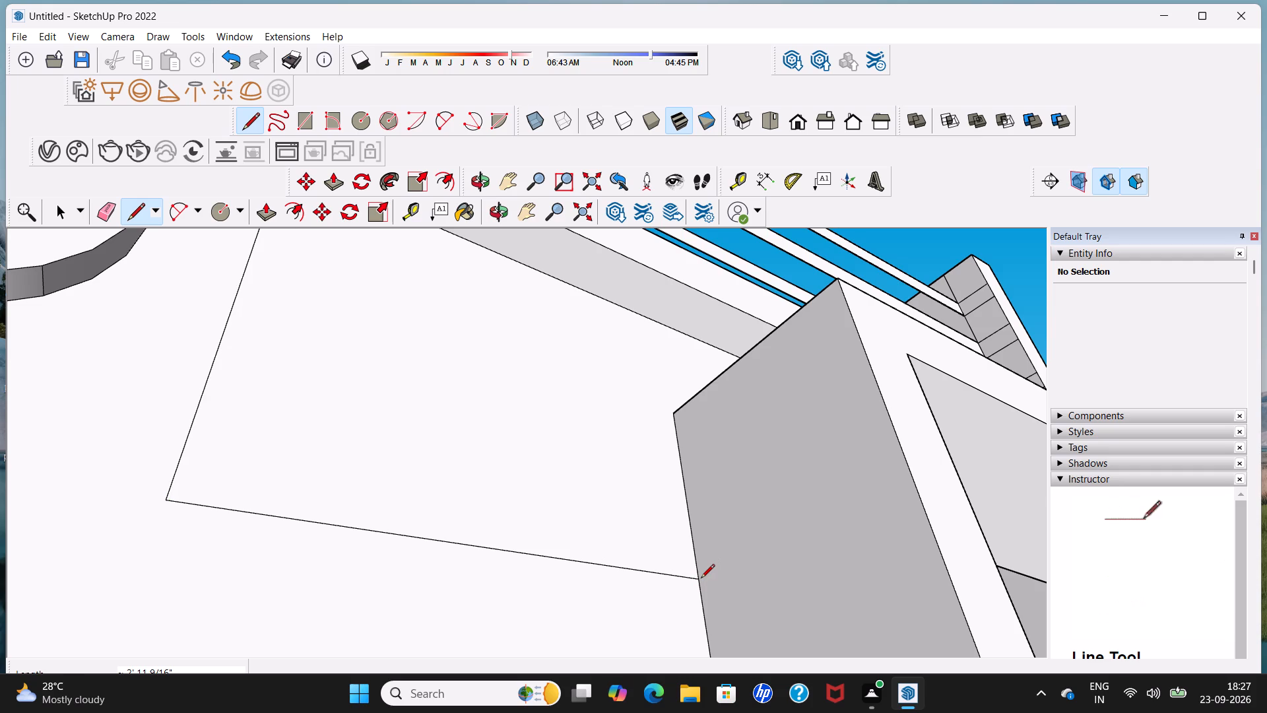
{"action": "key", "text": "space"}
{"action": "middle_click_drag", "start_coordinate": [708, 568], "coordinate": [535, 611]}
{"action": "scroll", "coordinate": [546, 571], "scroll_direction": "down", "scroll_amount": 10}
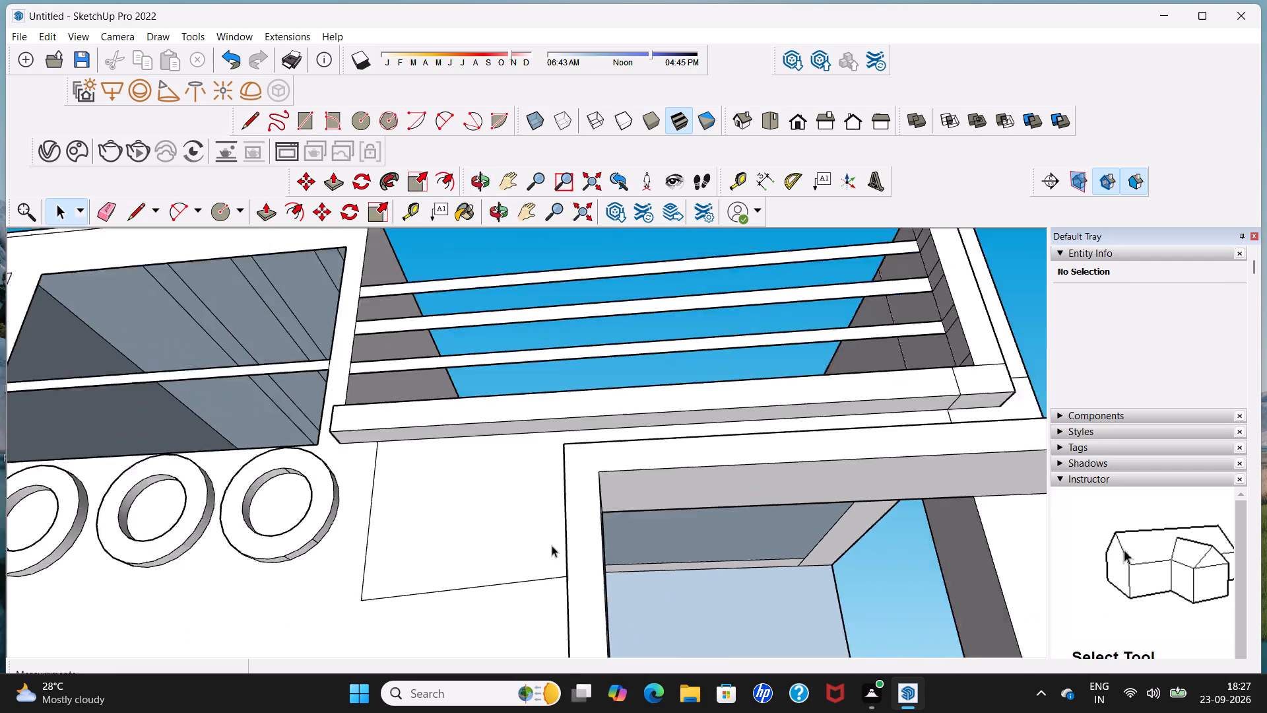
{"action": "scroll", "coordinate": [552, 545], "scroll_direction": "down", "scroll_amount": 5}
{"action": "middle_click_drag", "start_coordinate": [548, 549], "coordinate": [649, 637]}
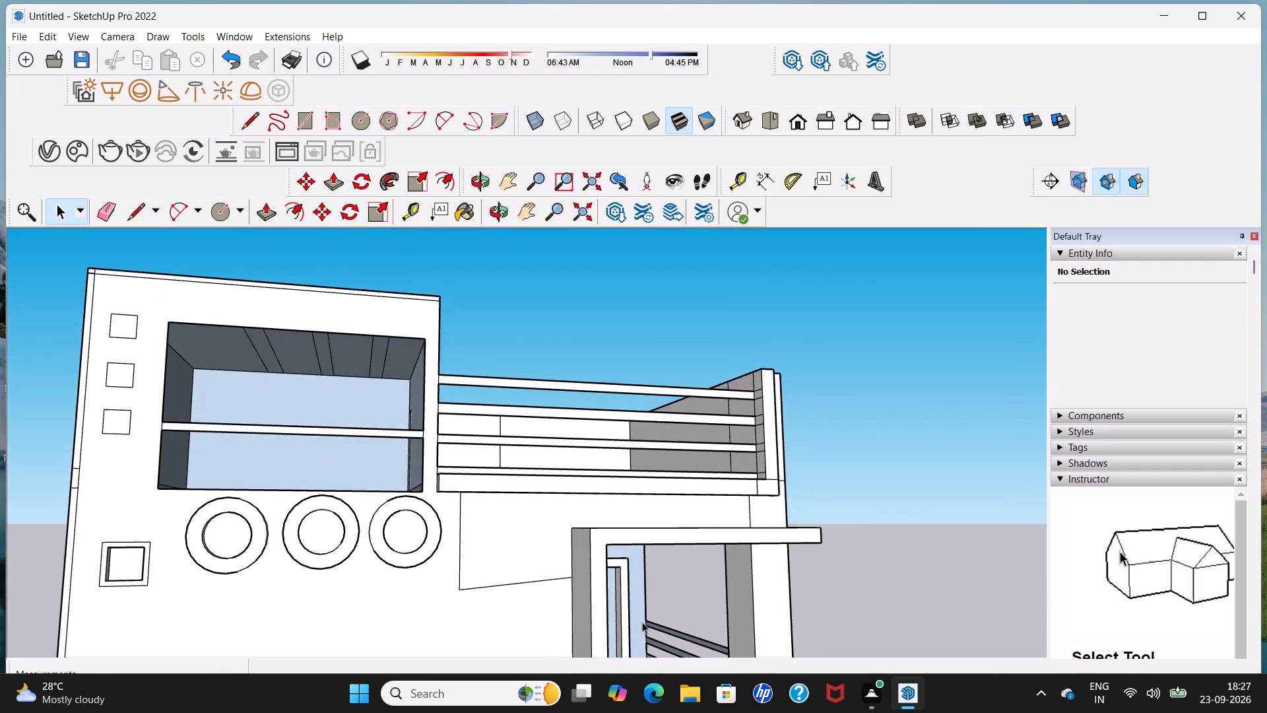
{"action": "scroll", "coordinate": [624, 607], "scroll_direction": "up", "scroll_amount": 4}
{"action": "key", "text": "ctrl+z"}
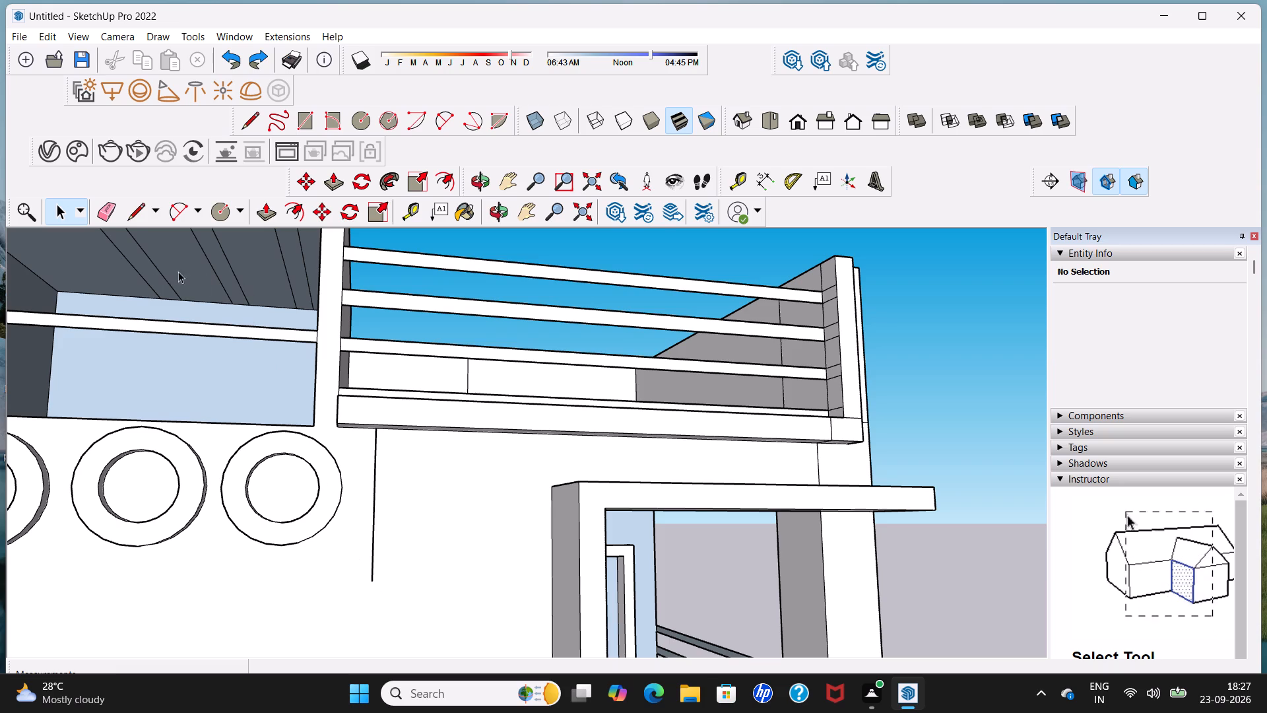
Draw a horizontal line about 2' 11 3/8" long on the red axis from the vertical line's lower end to the door frame's edge.
{"action": "left_click", "coordinate": [133, 217]}
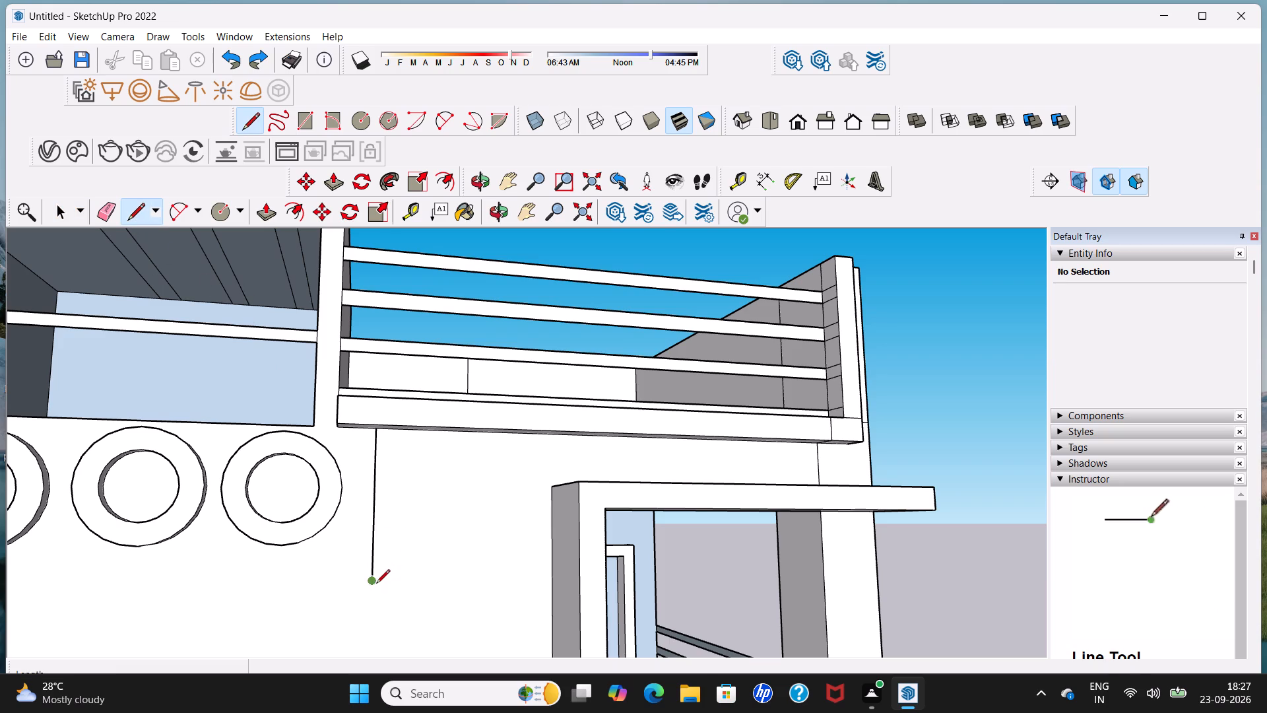
{"action": "left_click", "coordinate": [372, 584]}
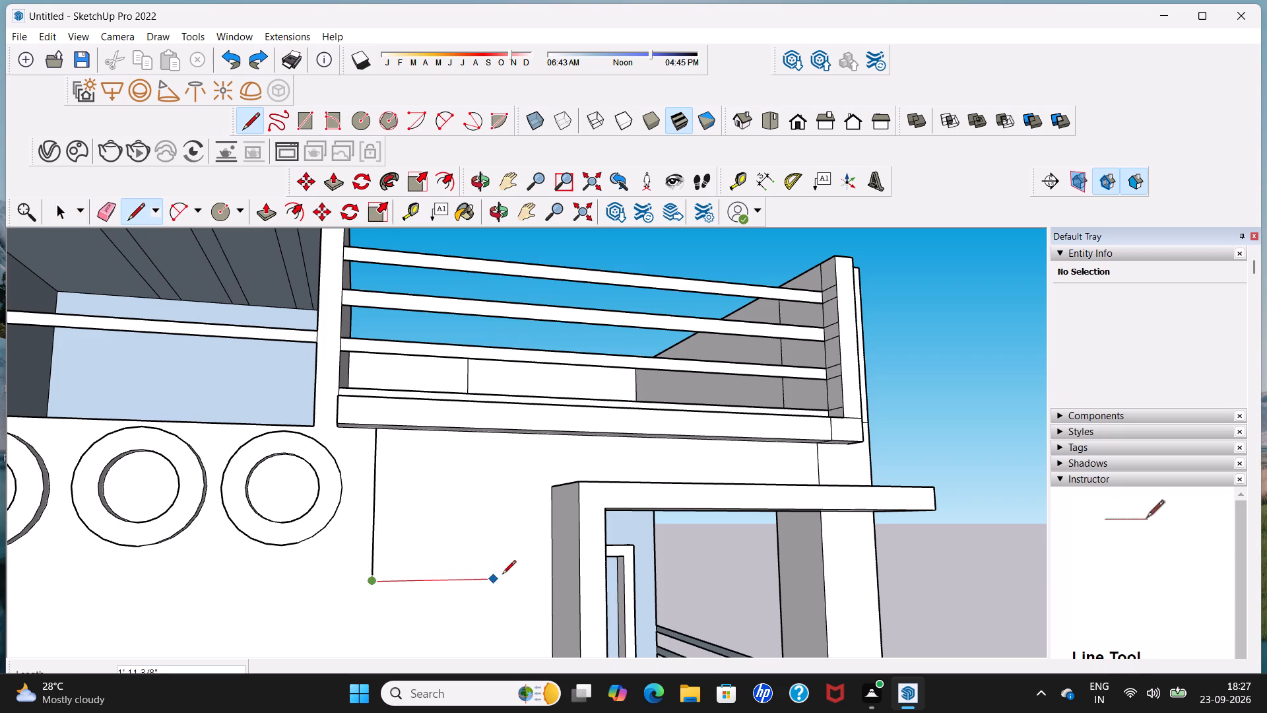
{"action": "scroll", "coordinate": [550, 574], "scroll_direction": "up", "scroll_amount": 4}
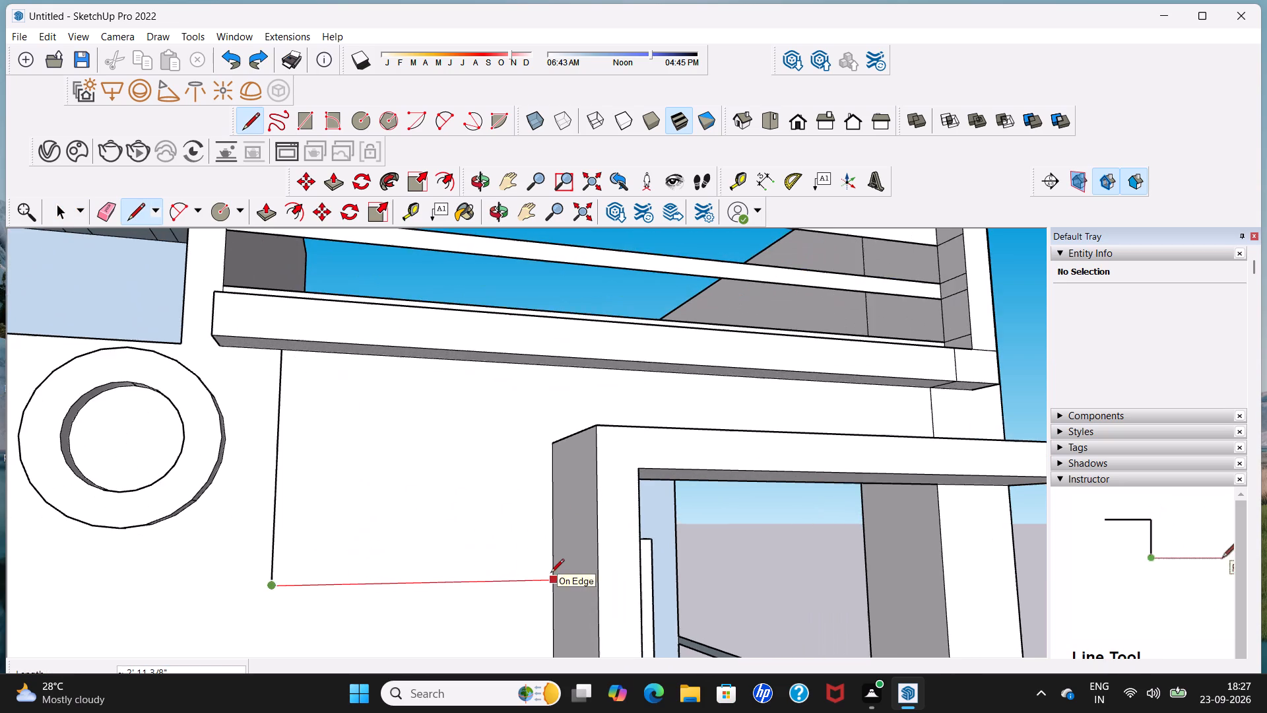
{"action": "scroll", "coordinate": [551, 577], "scroll_direction": "up", "scroll_amount": 6}
{"action": "left_click", "coordinate": [554, 580]}
{"action": "scroll", "coordinate": [554, 580], "scroll_direction": "down", "scroll_amount": 5}
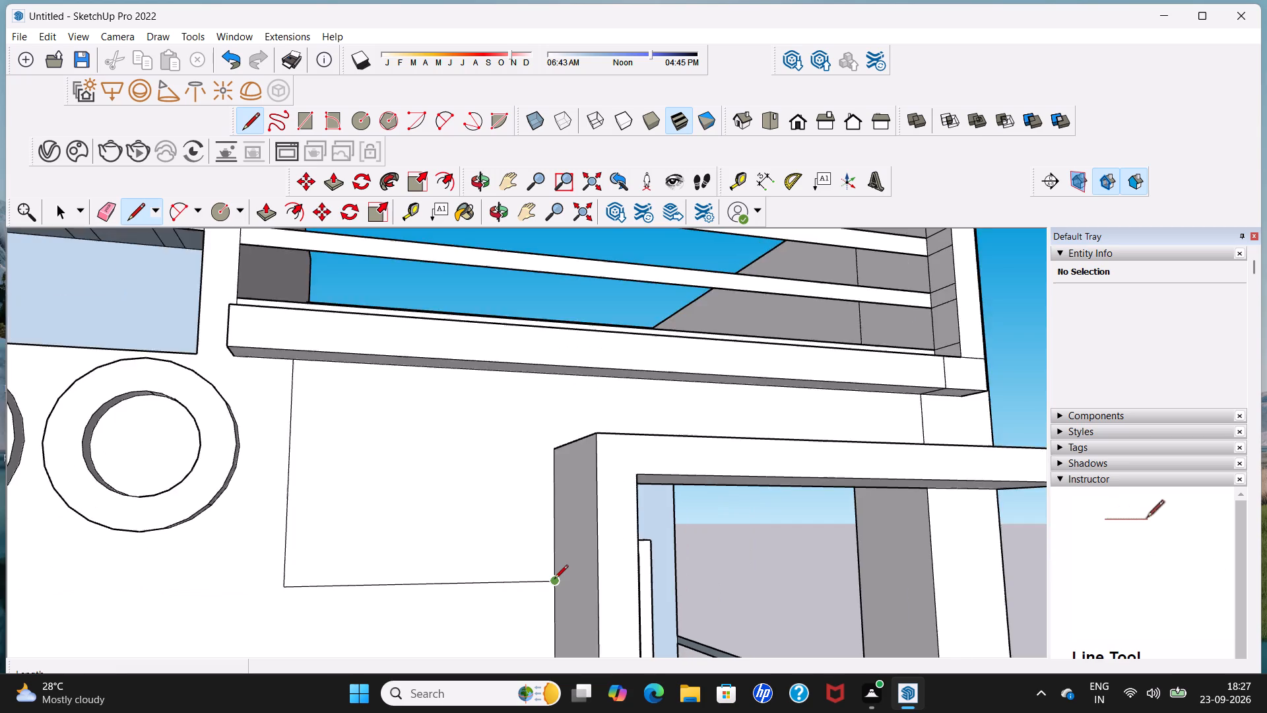
{"action": "scroll", "coordinate": [554, 580], "scroll_direction": "down", "scroll_amount": 7}
{"action": "key", "text": "space"}
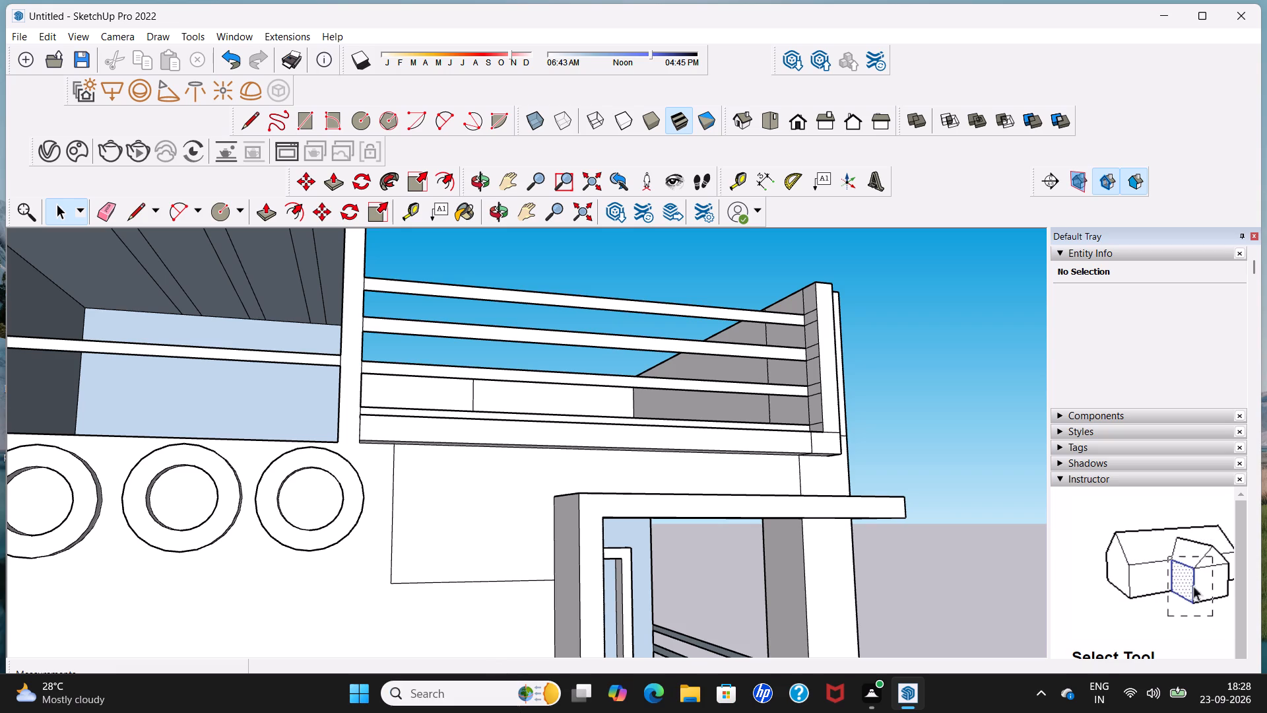
Inside the outline, draw a line about 2' 1 3/4" horizontally from its vertical side and continue straight up to the balcony base's lower edge.
{"action": "scroll", "coordinate": [520, 712], "scroll_direction": "up", "scroll_amount": 5}
{"action": "scroll", "coordinate": [663, 678], "scroll_direction": "up", "scroll_amount": 1}
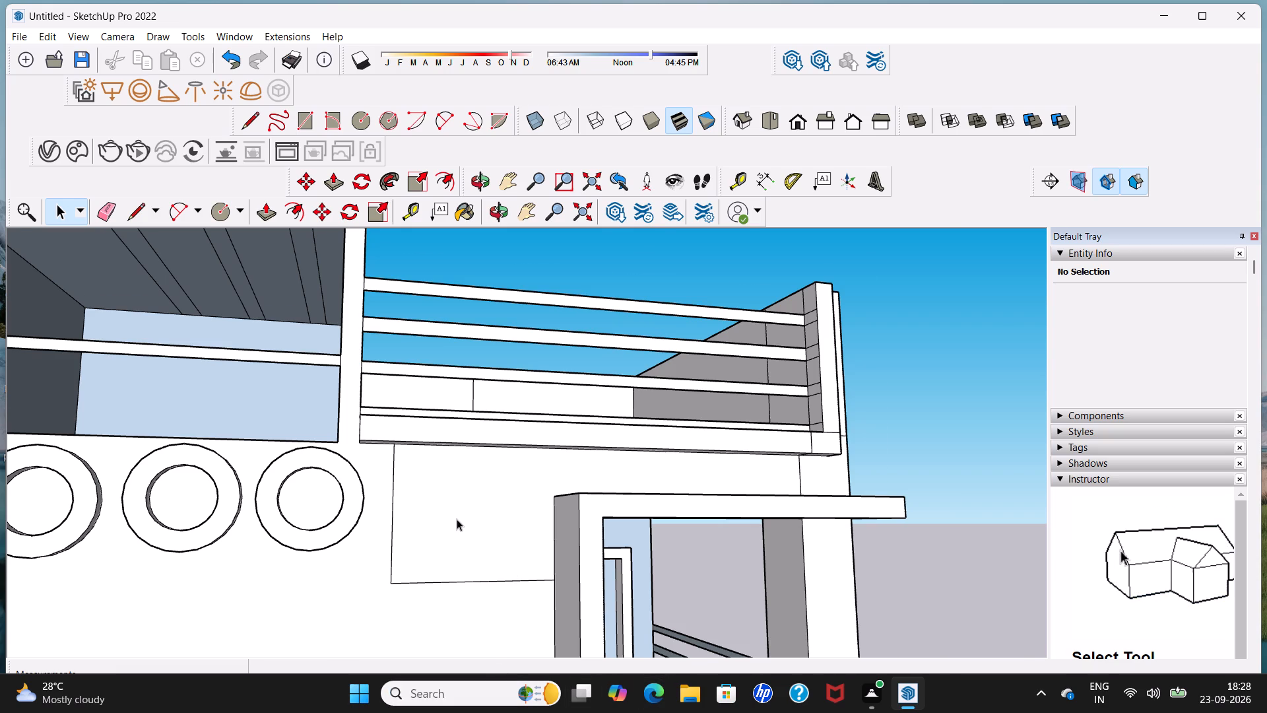
{"action": "scroll", "coordinate": [457, 519], "scroll_direction": "up", "scroll_amount": 4}
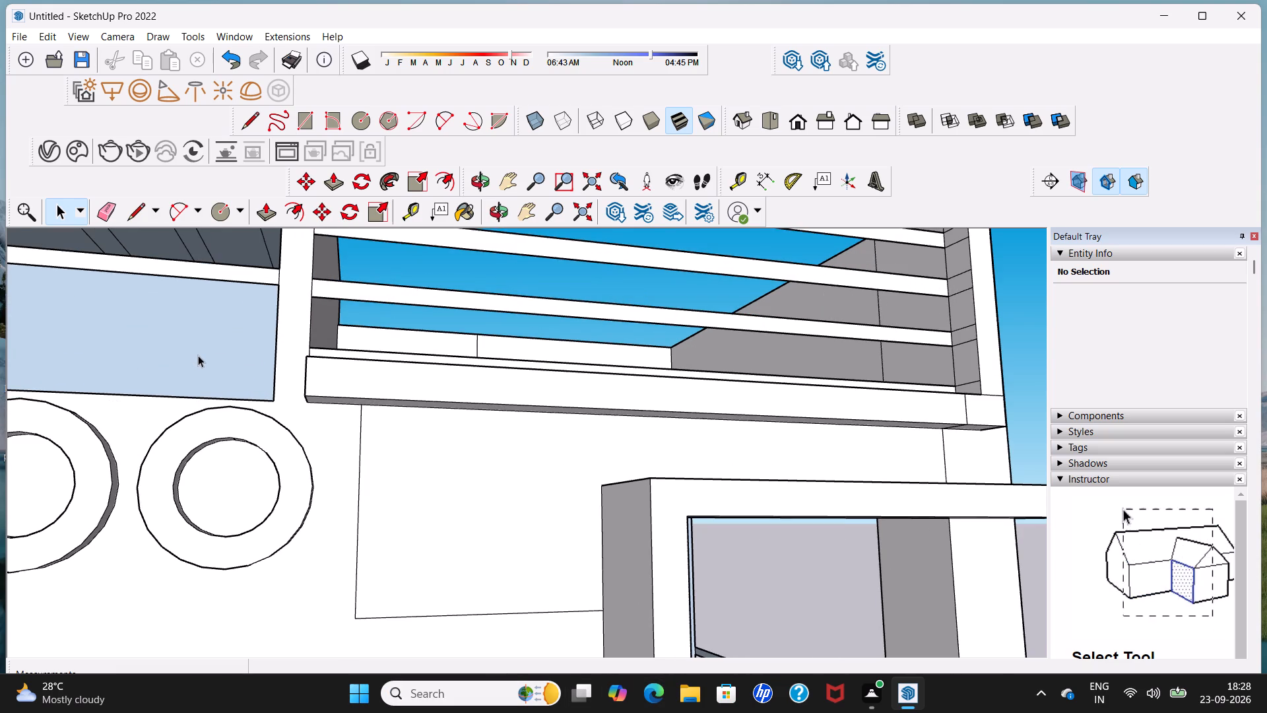
{"action": "left_click", "coordinate": [133, 221]}
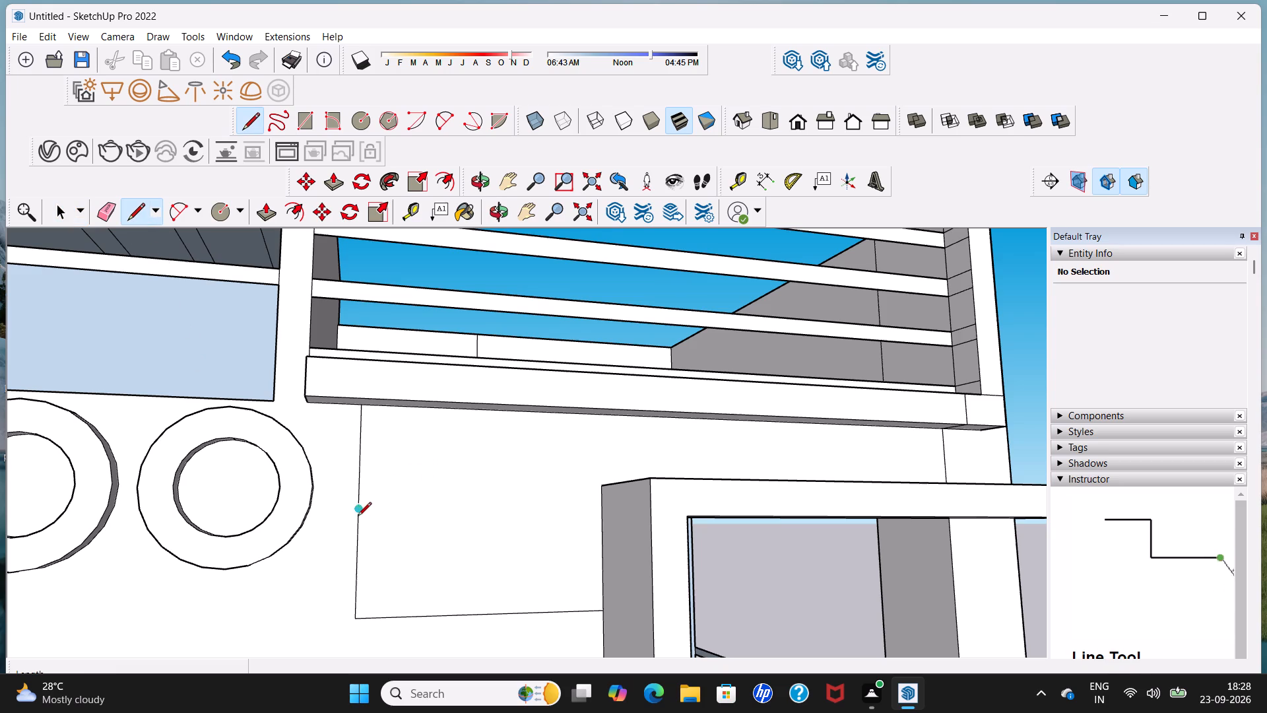
{"action": "left_click", "coordinate": [361, 541]}
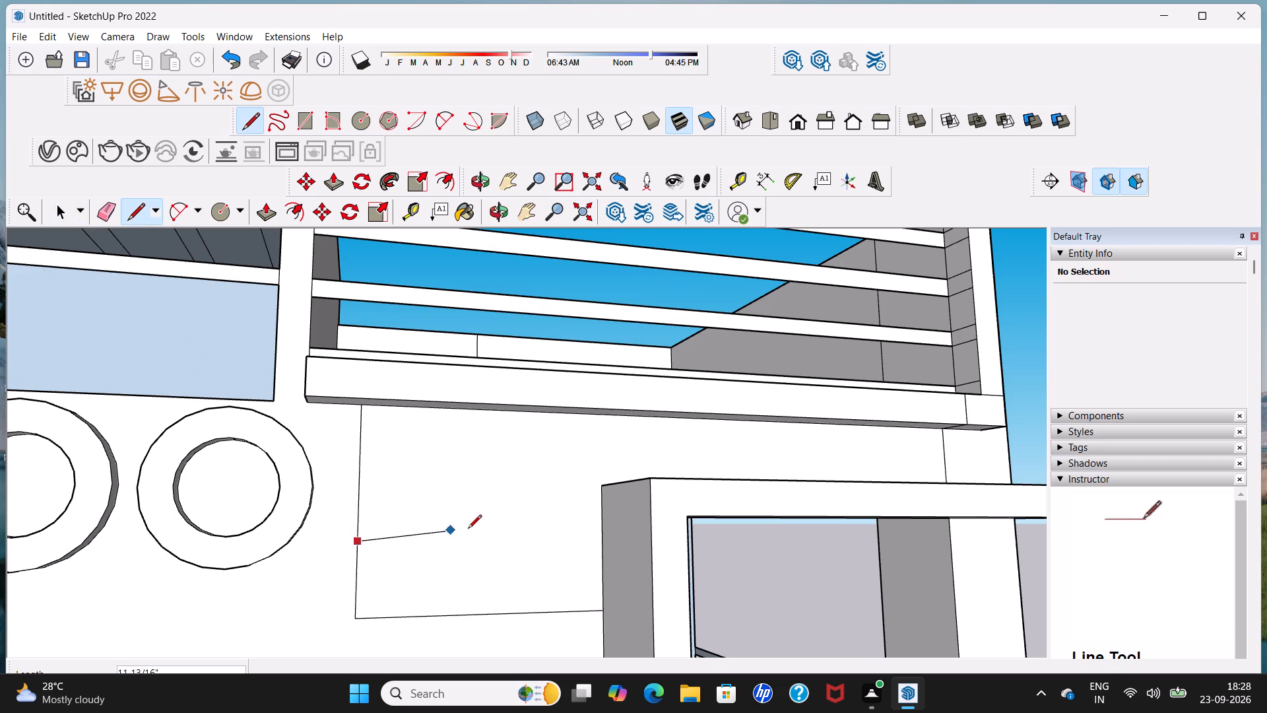
{"action": "left_click", "coordinate": [540, 534]}
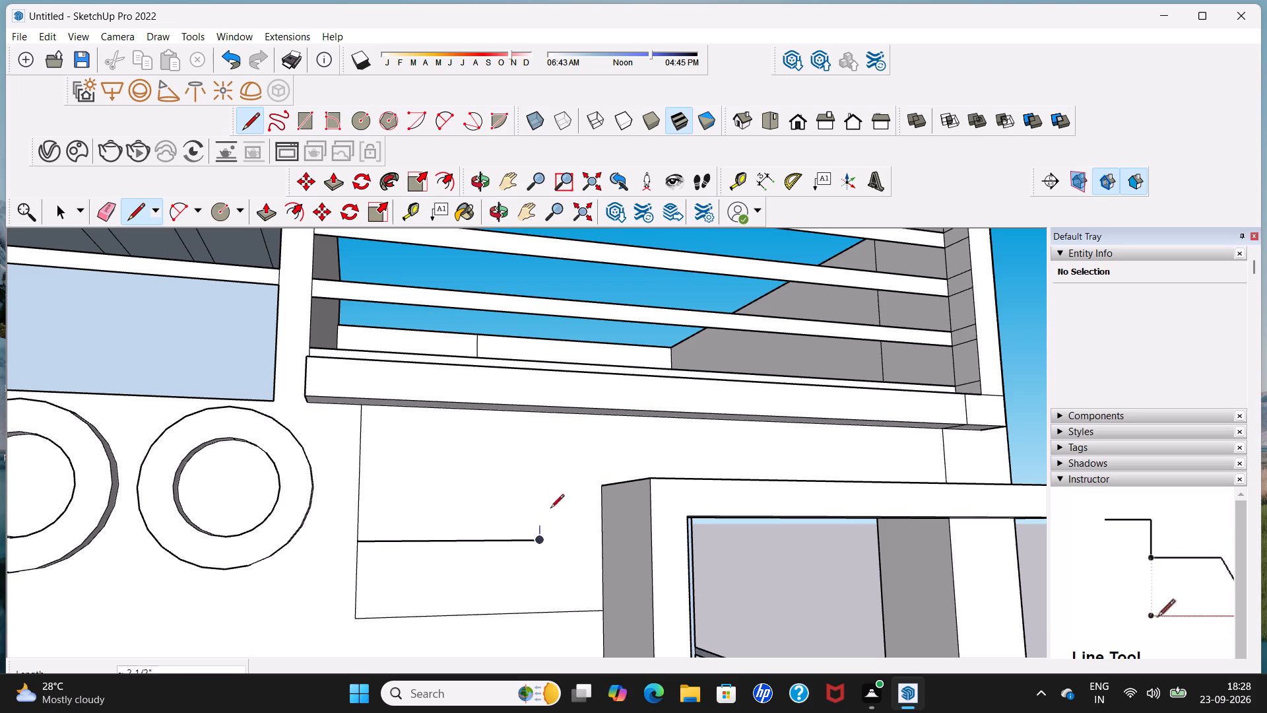
{"action": "scroll", "coordinate": [536, 421], "scroll_direction": "up", "scroll_amount": 7}
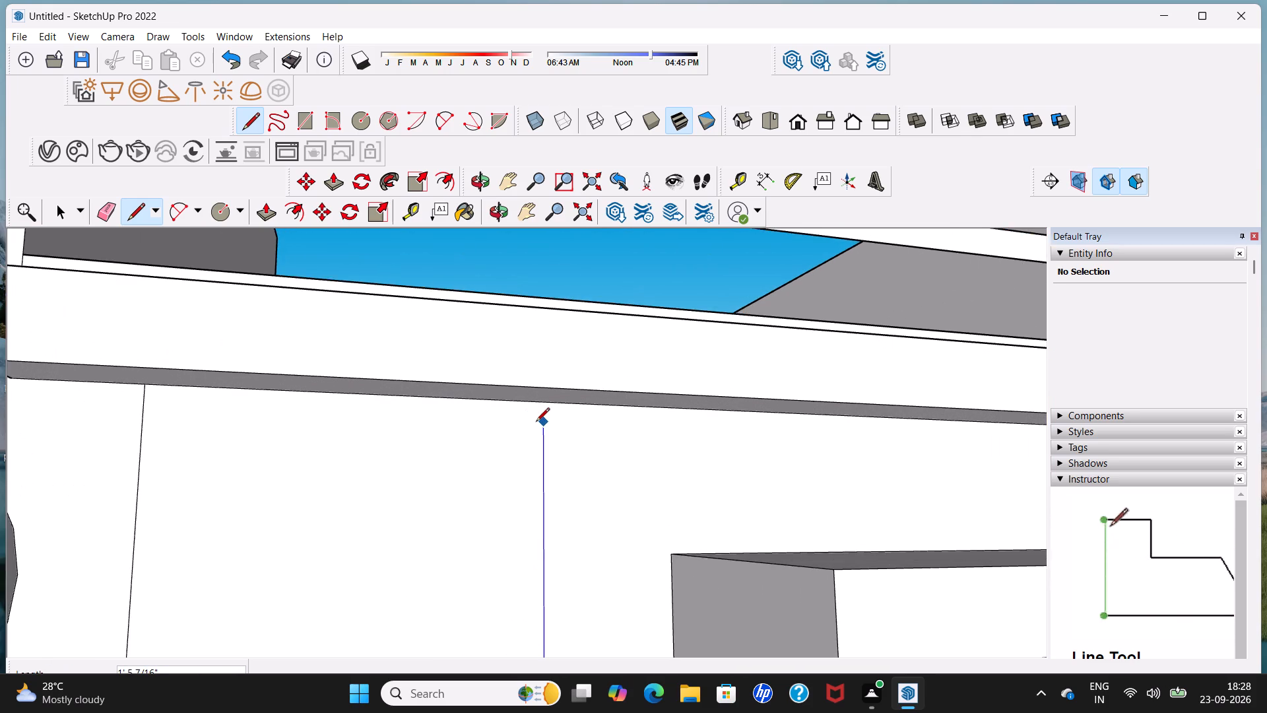
{"action": "scroll", "coordinate": [536, 423], "scroll_direction": "up", "scroll_amount": 2}
{"action": "left_click", "coordinate": [542, 404]}
Draw a horizontal line across the inner outline below the balcony base, from its shared vertical side to its opposite side.
{"action": "scroll", "coordinate": [542, 404], "scroll_direction": "down", "scroll_amount": 6}
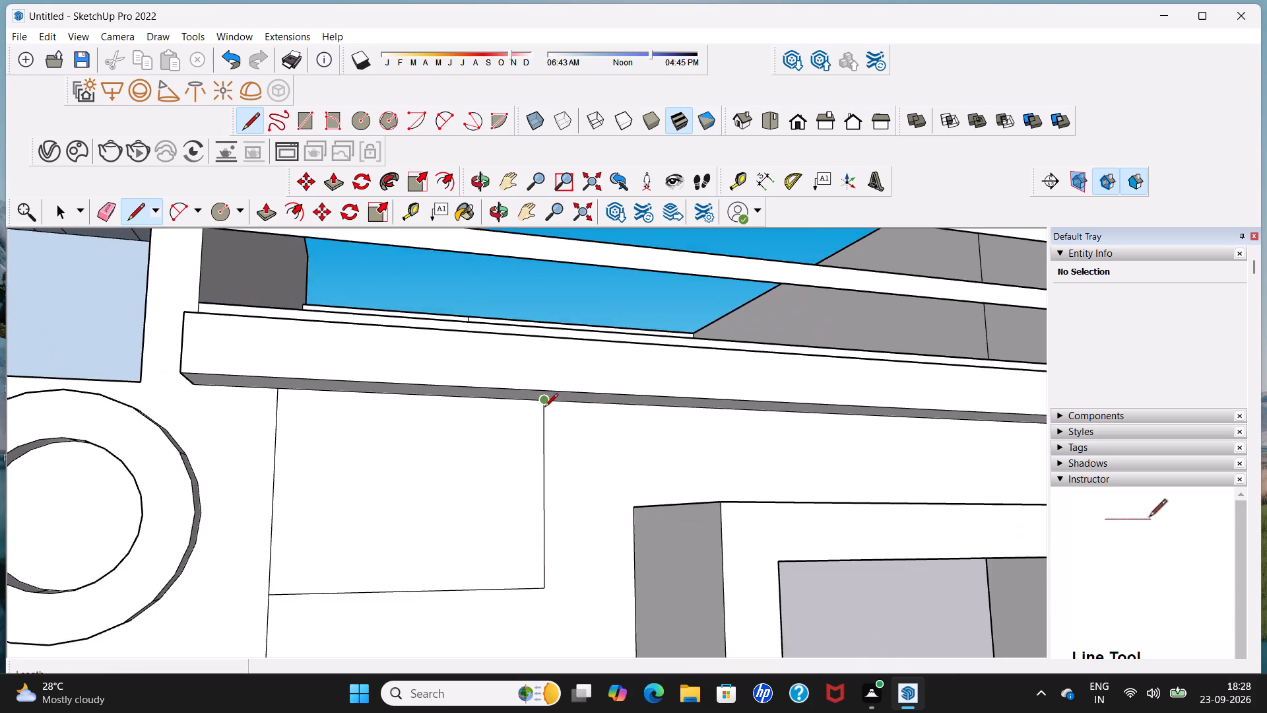
{"action": "scroll", "coordinate": [544, 409], "scroll_direction": "down", "scroll_amount": 8}
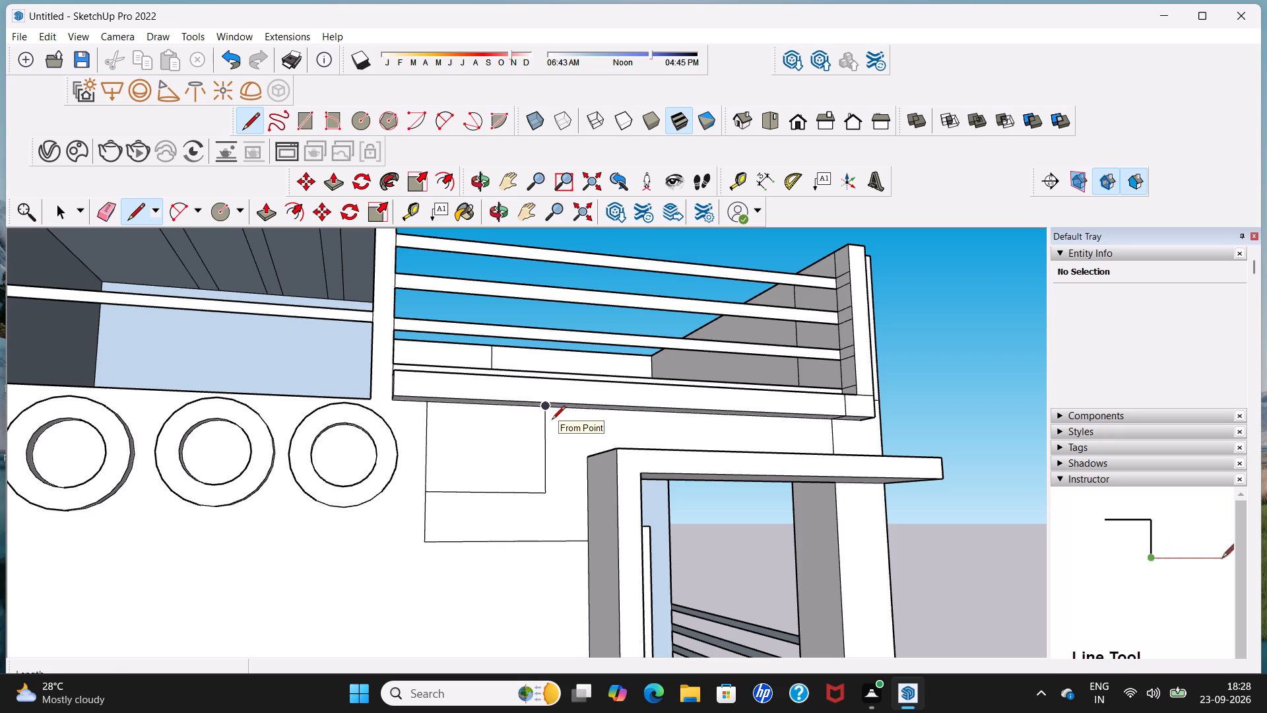
{"action": "left_click", "coordinate": [430, 461]}
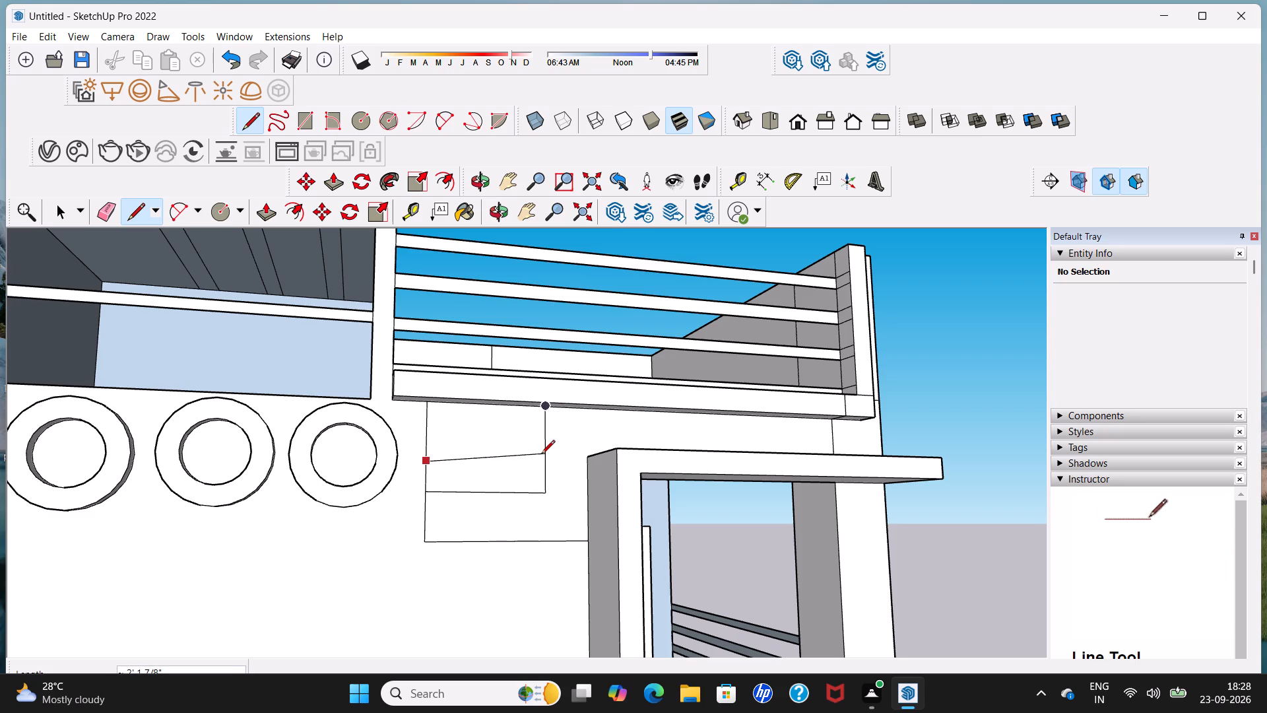
{"action": "left_click", "coordinate": [544, 463]}
{"action": "key", "text": "space"}
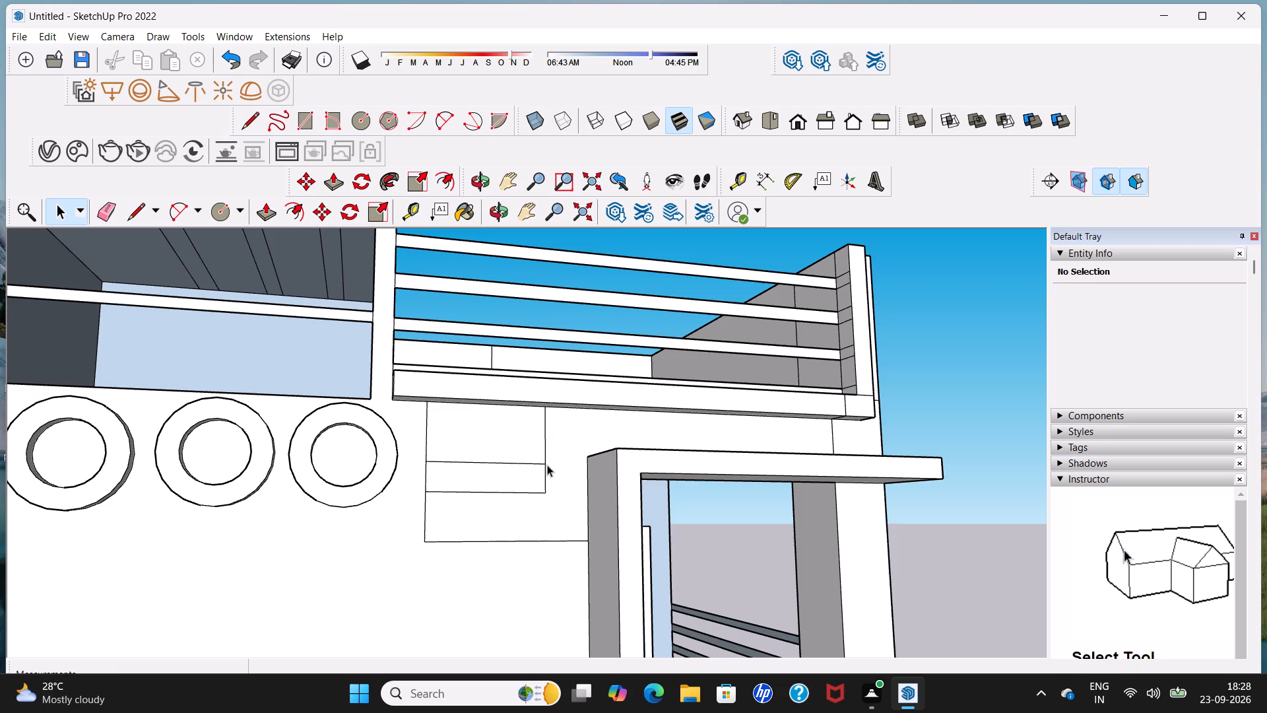
Draw an upright rectangle about 4' 6 3/8" by 1' 7 1/16" on the front wall, below the nested outlines and beside the railed bay.
{"action": "middle_click_drag", "start_coordinate": [548, 471], "coordinate": [448, 545]}
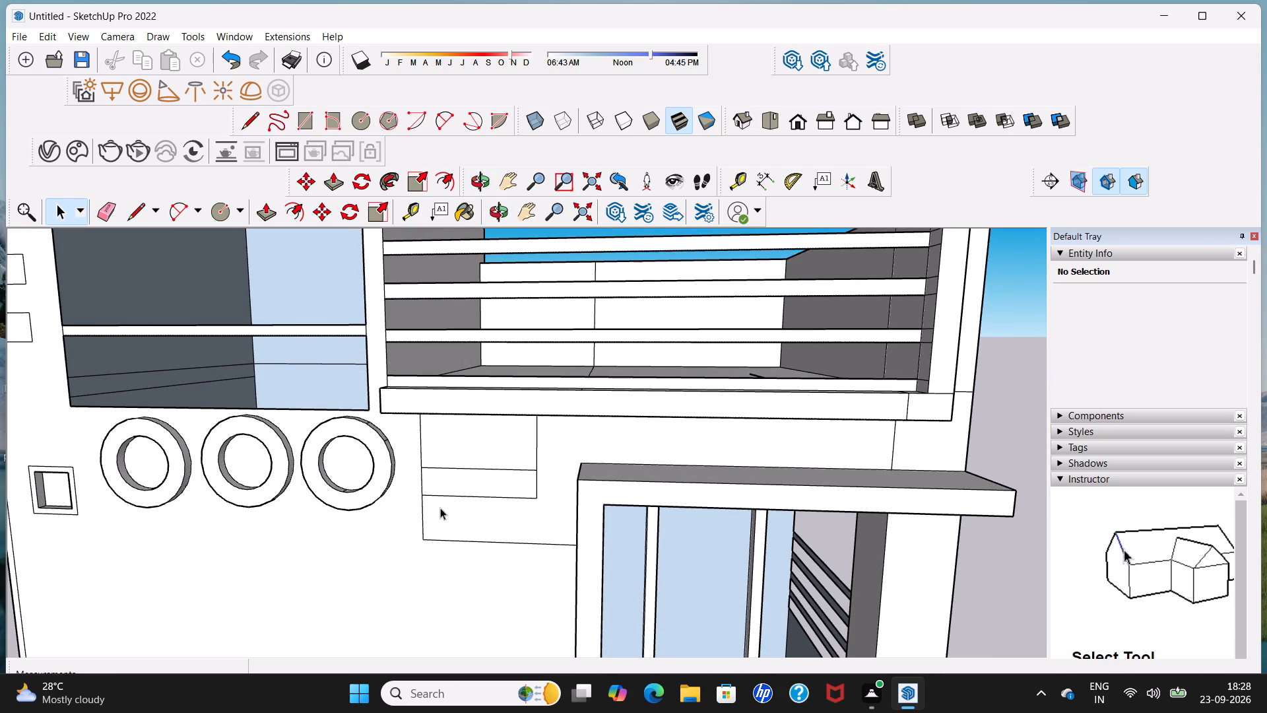
{"action": "scroll", "coordinate": [440, 508], "scroll_direction": "down", "scroll_amount": 11}
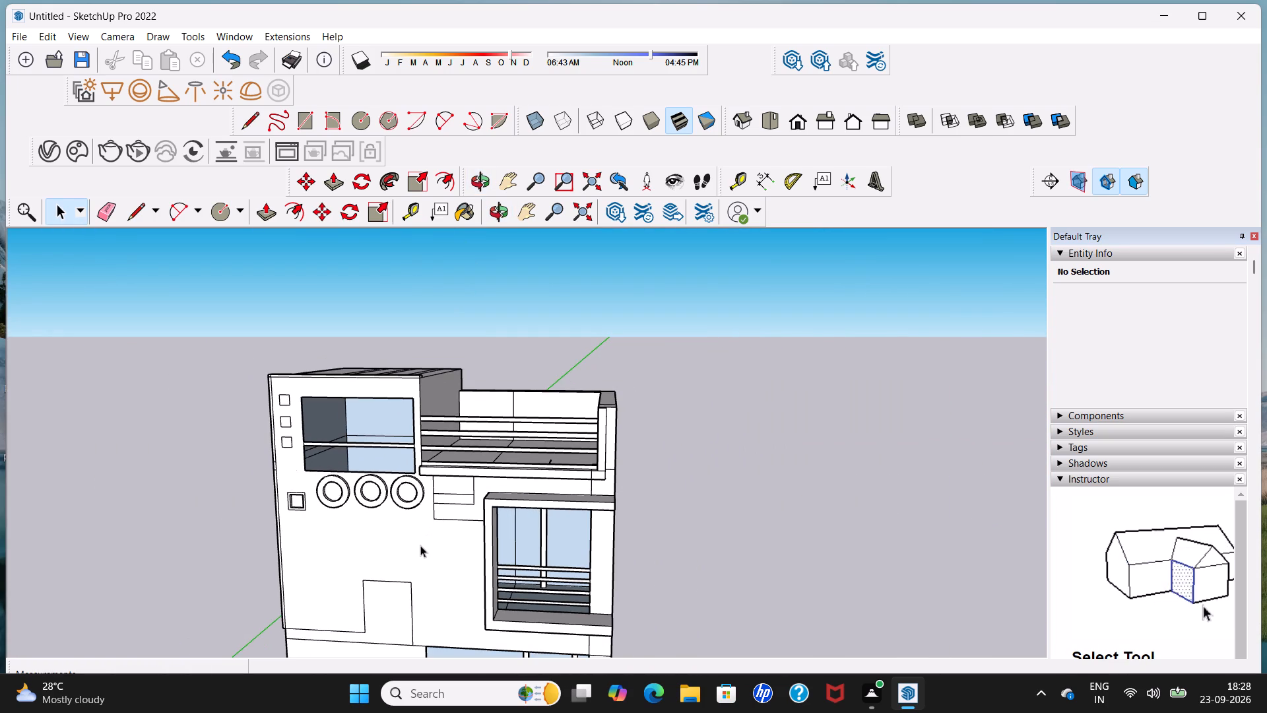
{"action": "middle_click_drag", "start_coordinate": [420, 545], "coordinate": [500, 428]}
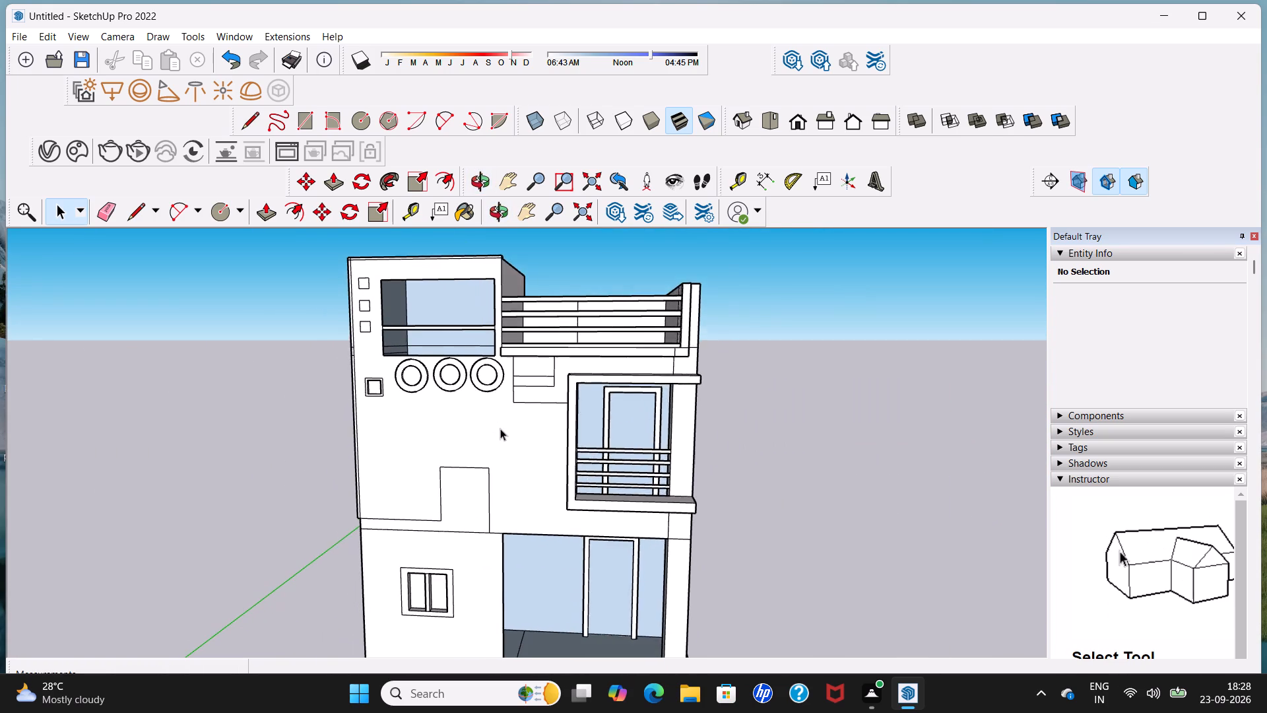
{"action": "scroll", "coordinate": [501, 441], "scroll_direction": "up", "scroll_amount": 3}
{"action": "middle_click_drag", "start_coordinate": [501, 450], "coordinate": [552, 434]}
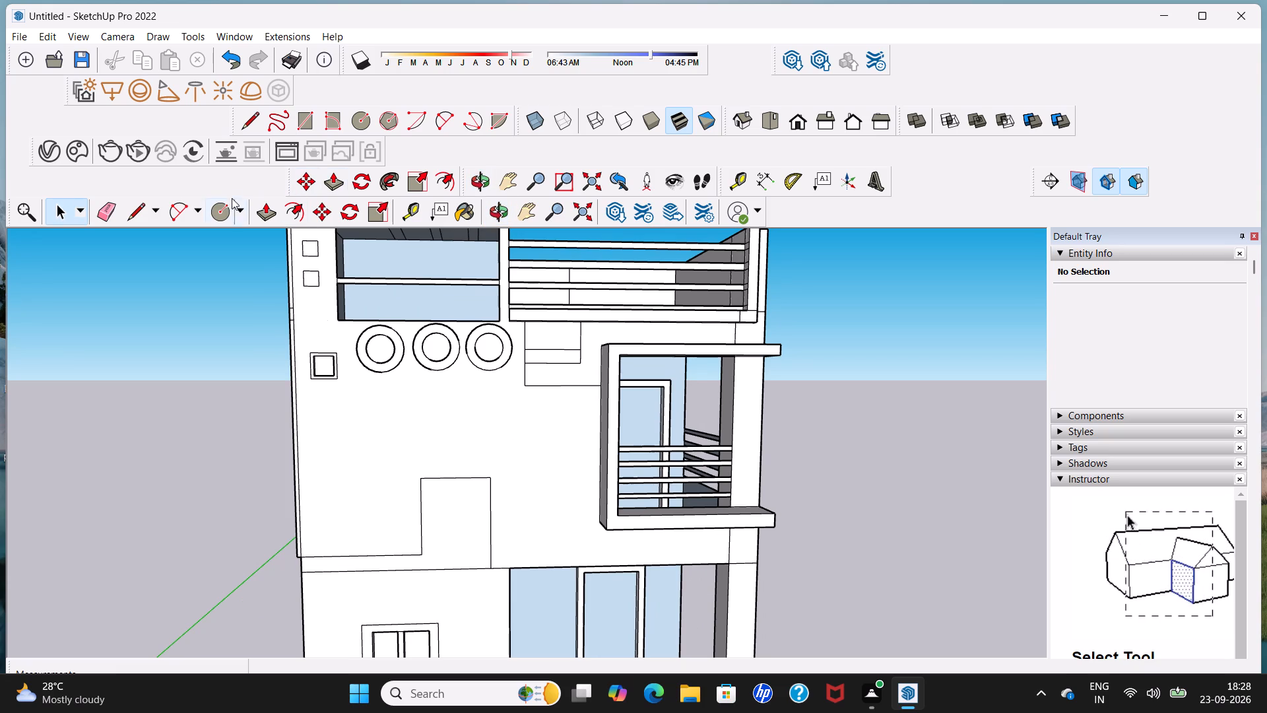
{"action": "left_click", "coordinate": [308, 129]}
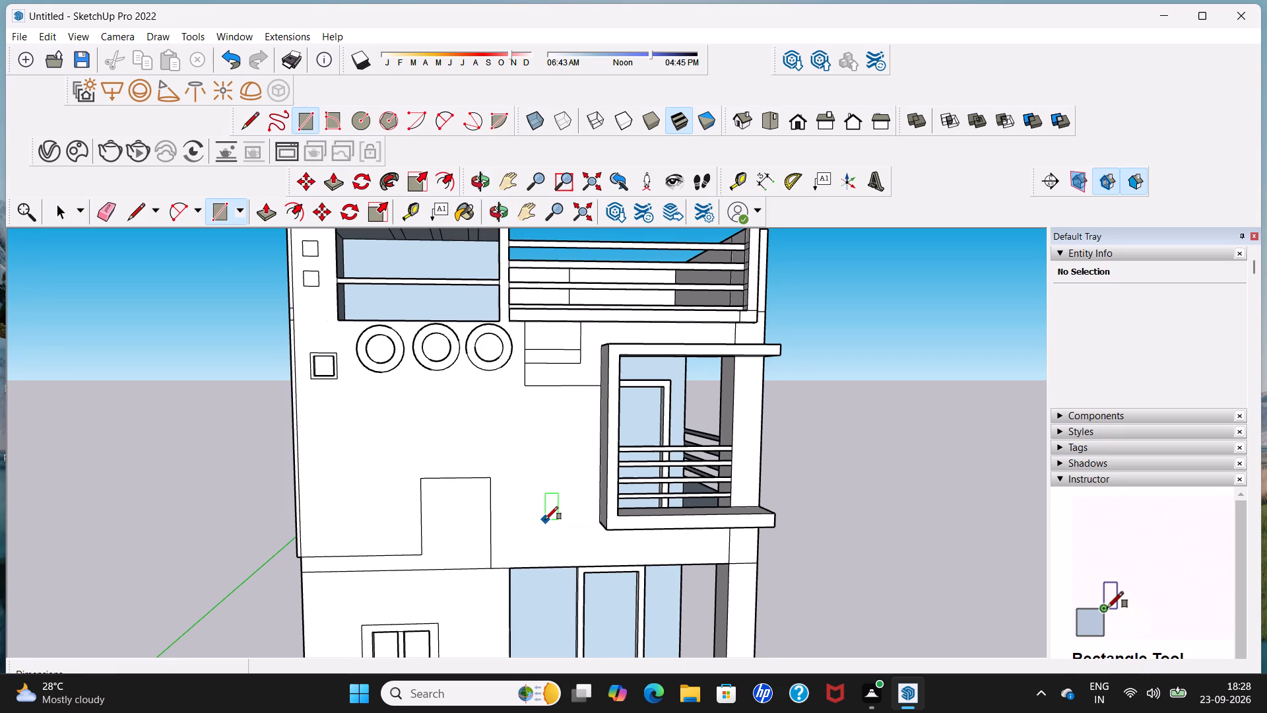
{"action": "left_click", "coordinate": [539, 514]}
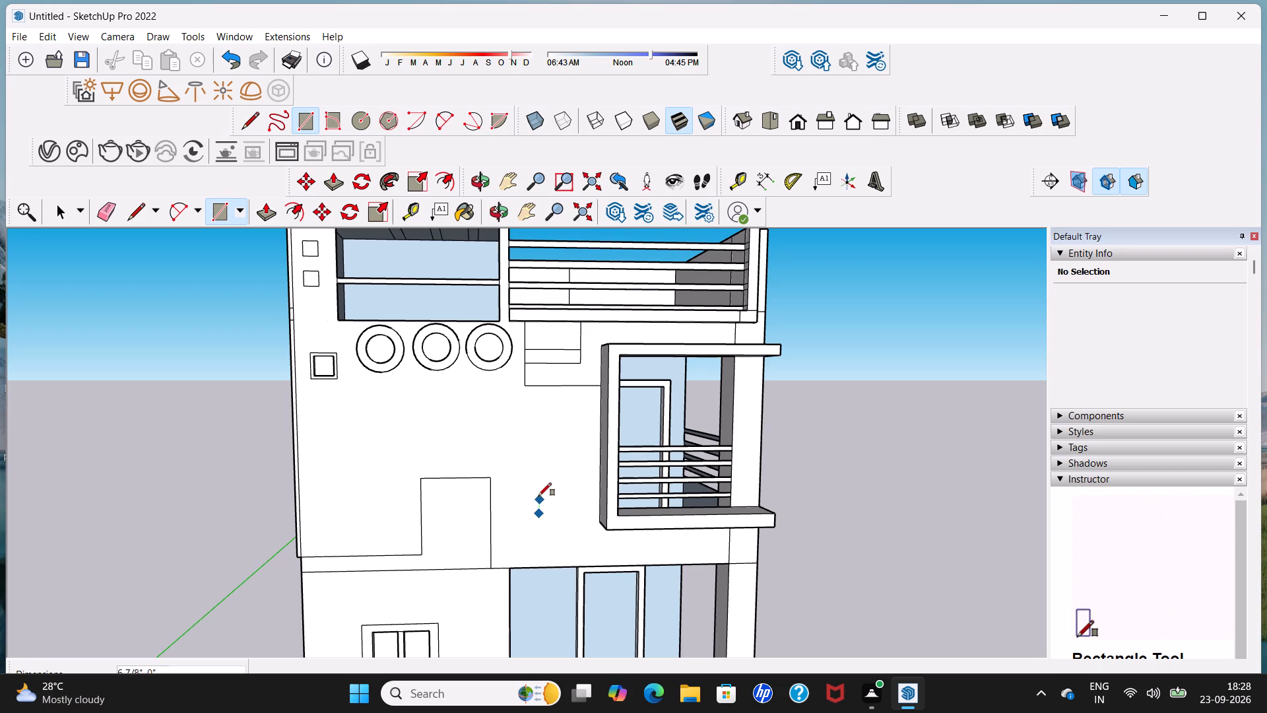
{"action": "left_click", "coordinate": [573, 398]}
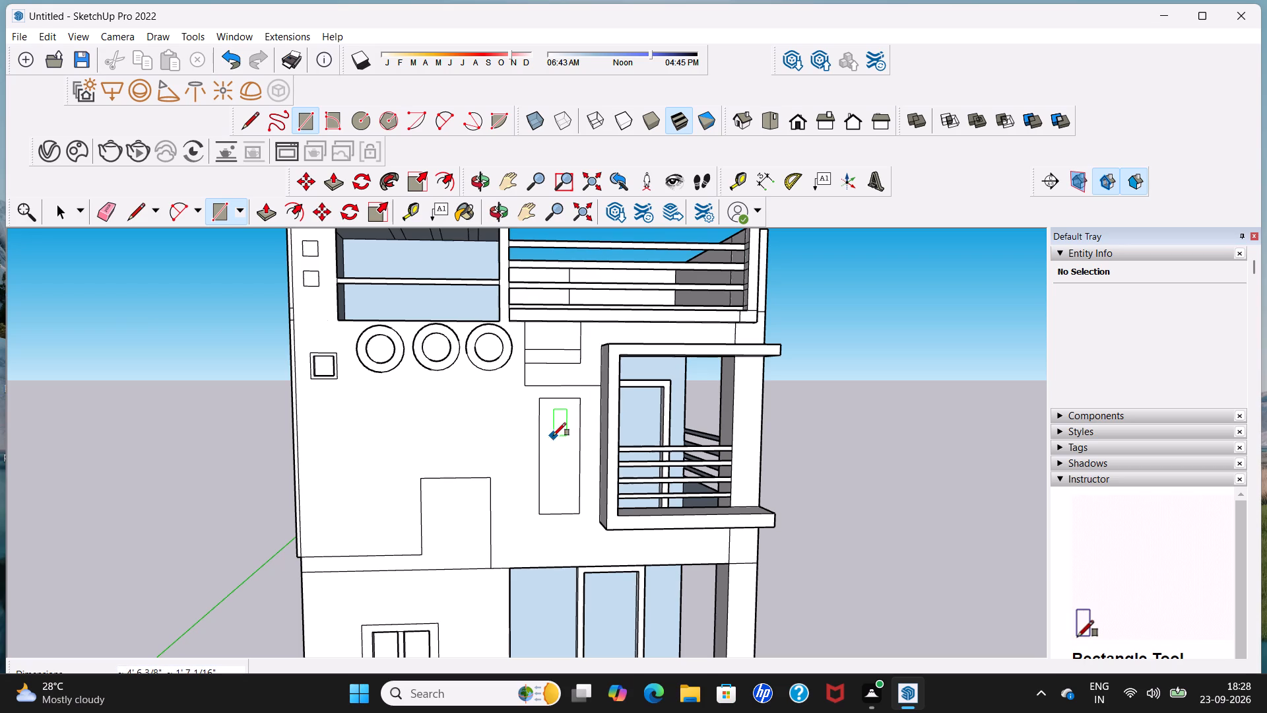
Divide the upright rectangle beside the bay with five horizontal lines about 1' 7 1/16" long, spaced down its height.
{"action": "scroll", "coordinate": [549, 444], "scroll_direction": "up", "scroll_amount": 3}
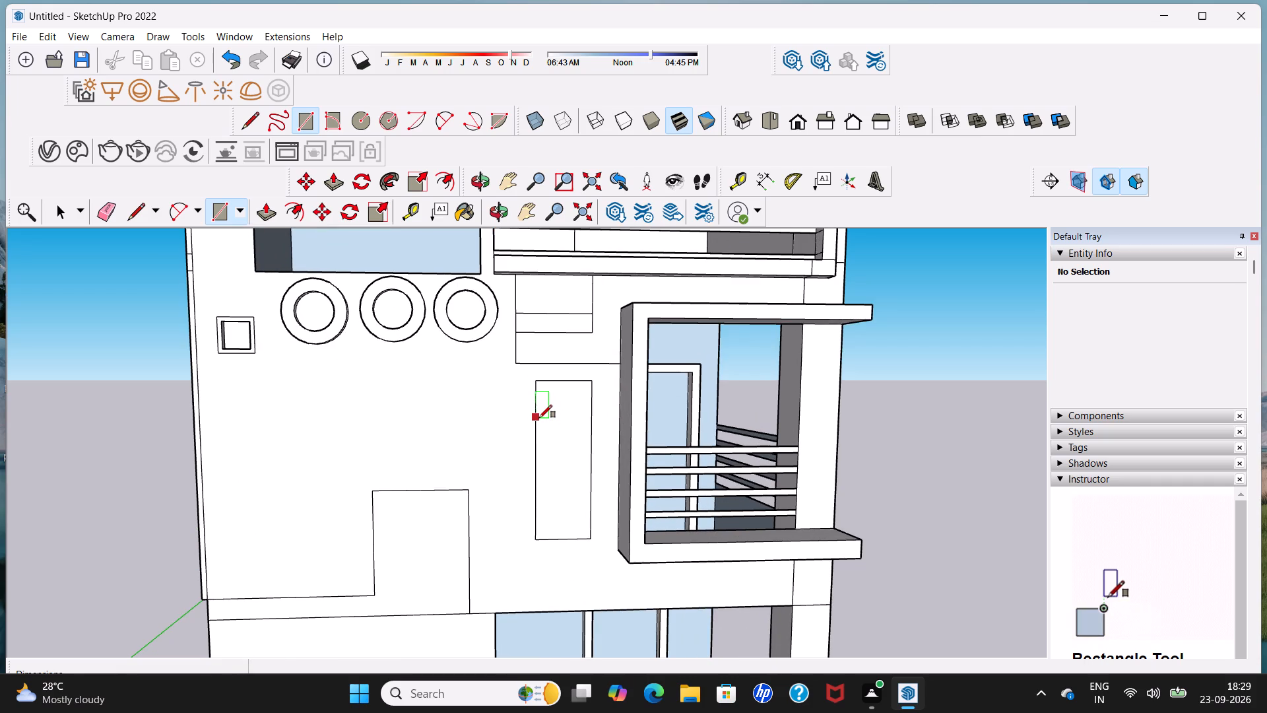
{"action": "left_click", "coordinate": [539, 418]}
{"action": "key", "text": "space"}
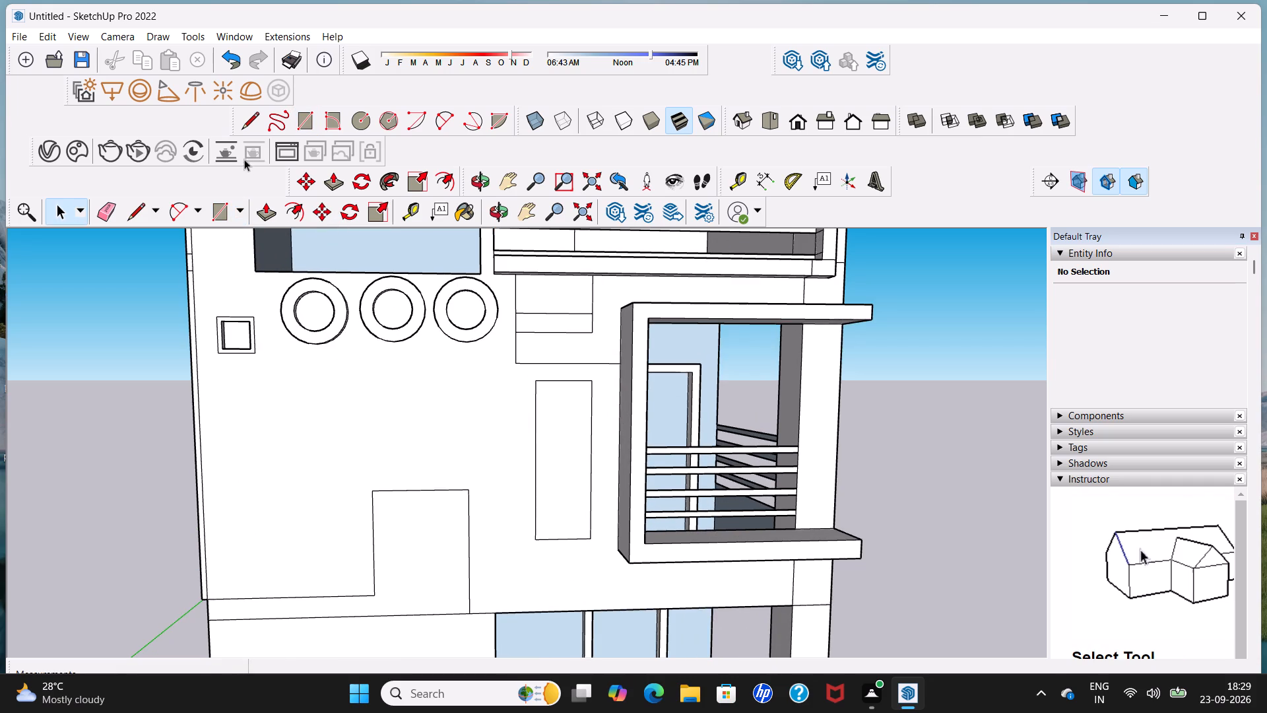
{"action": "left_click", "coordinate": [248, 126]}
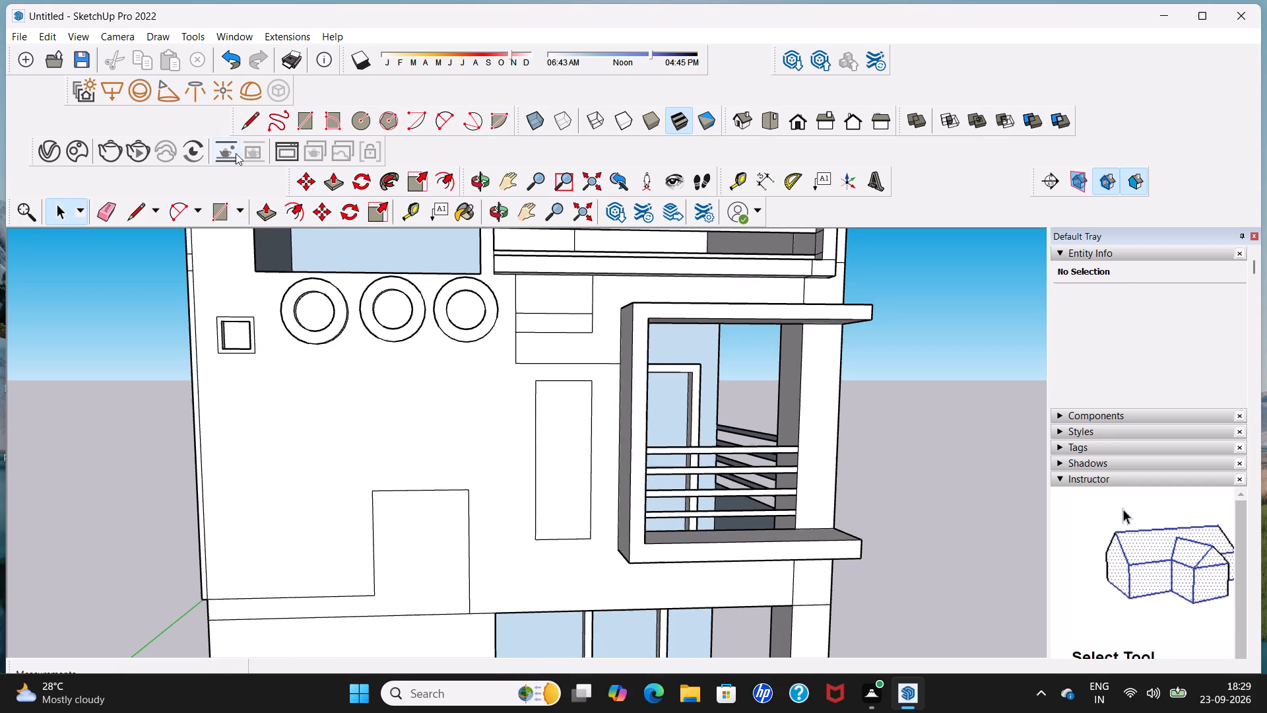
{"action": "left_click", "coordinate": [249, 123]}
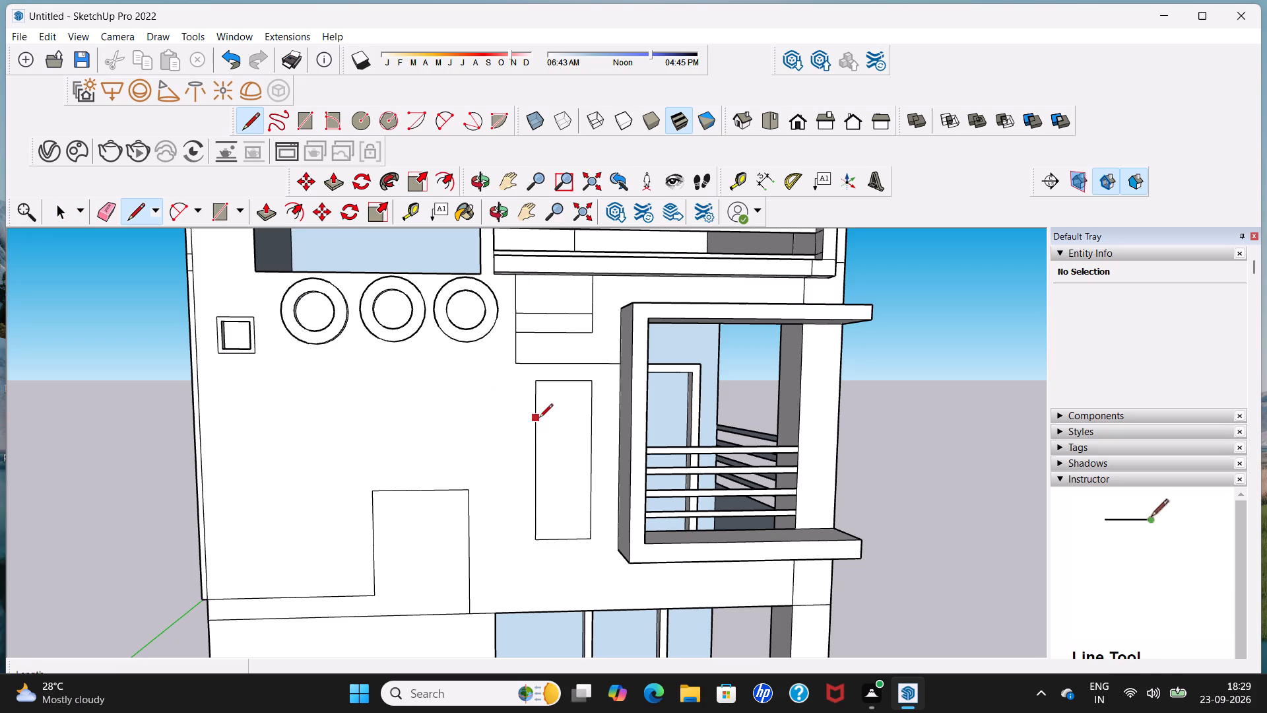
{"action": "left_click", "coordinate": [538, 420]}
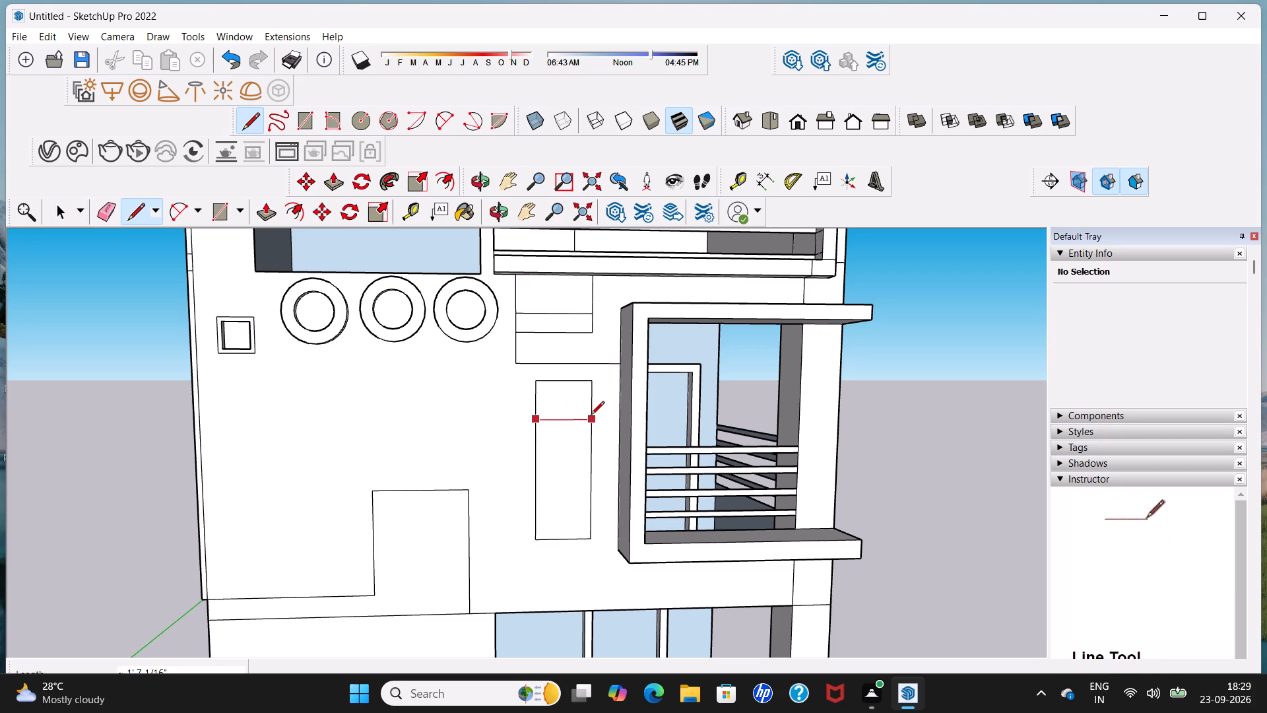
{"action": "left_click", "coordinate": [591, 416]}
{"action": "left_click", "coordinate": [534, 445]}
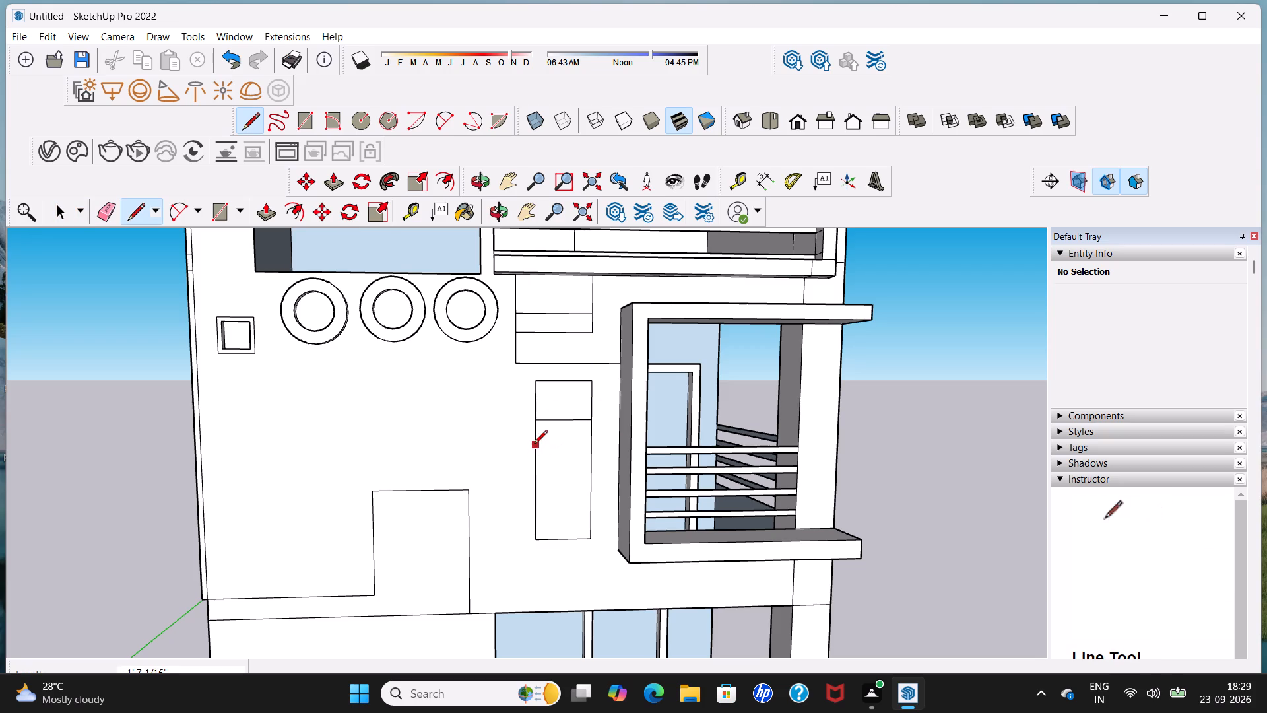
{"action": "left_click", "coordinate": [593, 440]}
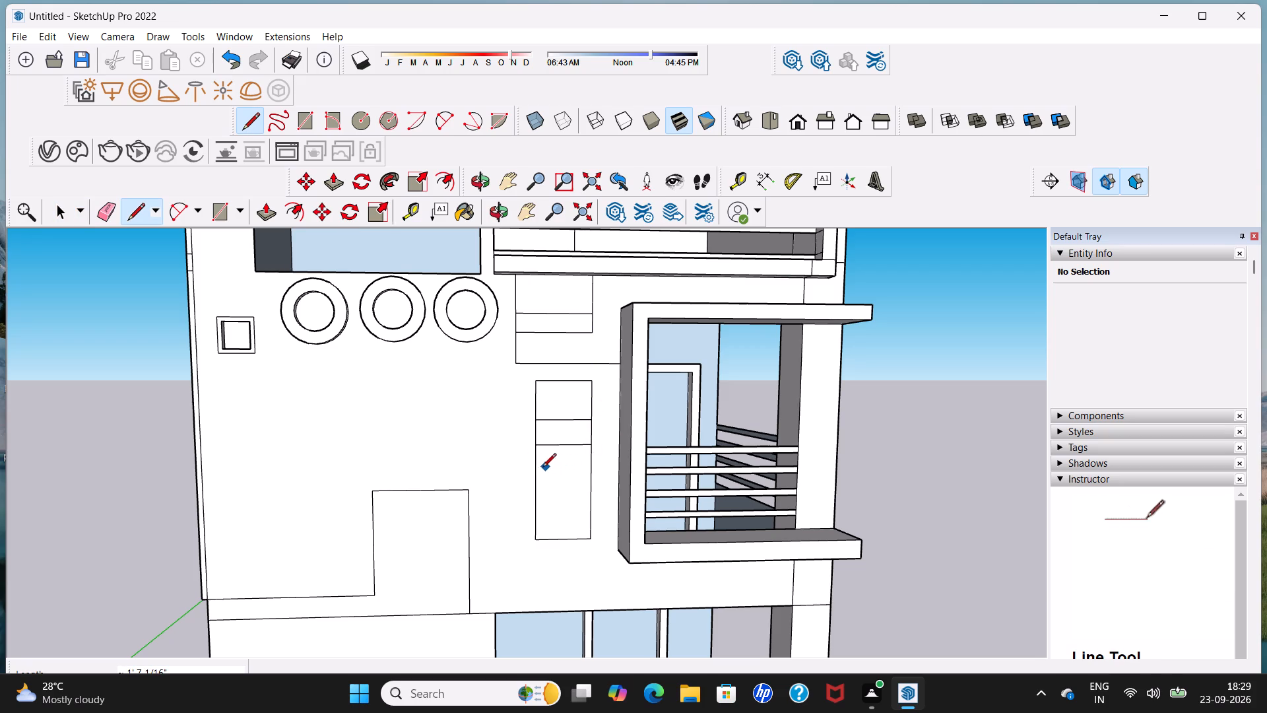
{"action": "left_click", "coordinate": [539, 469]}
{"action": "left_click", "coordinate": [593, 465]}
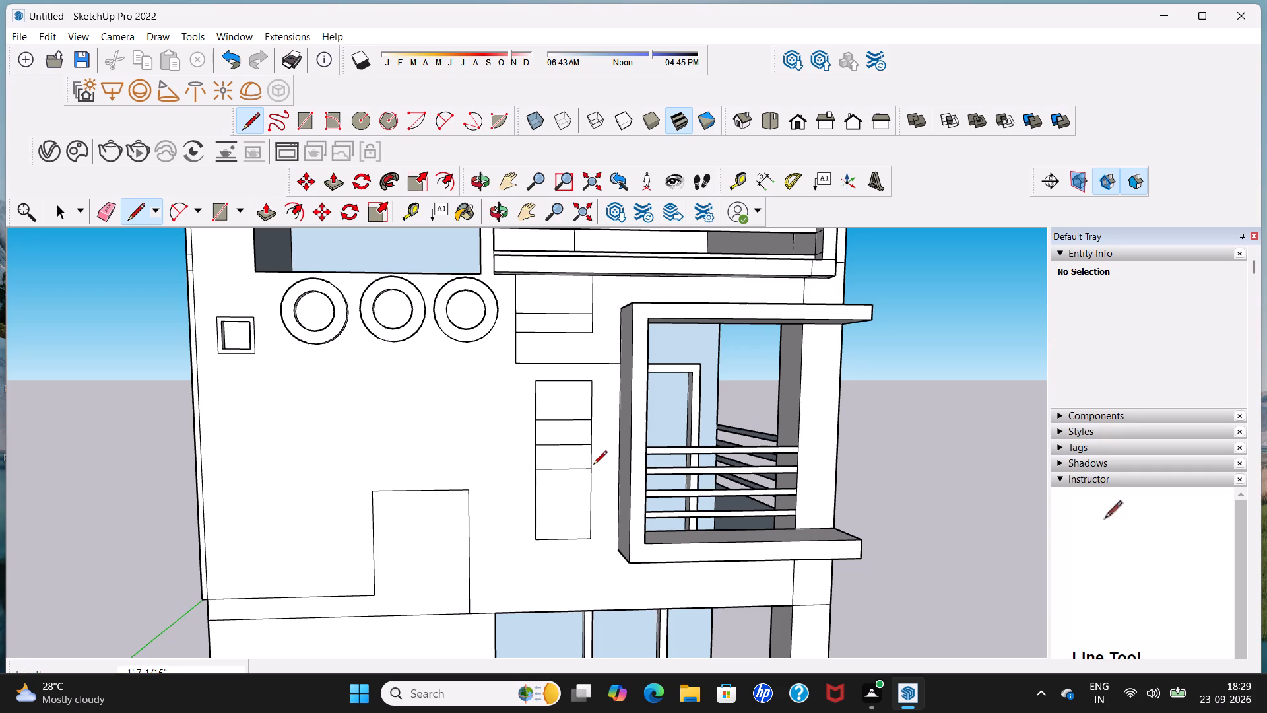
{"action": "left_click", "coordinate": [533, 494]}
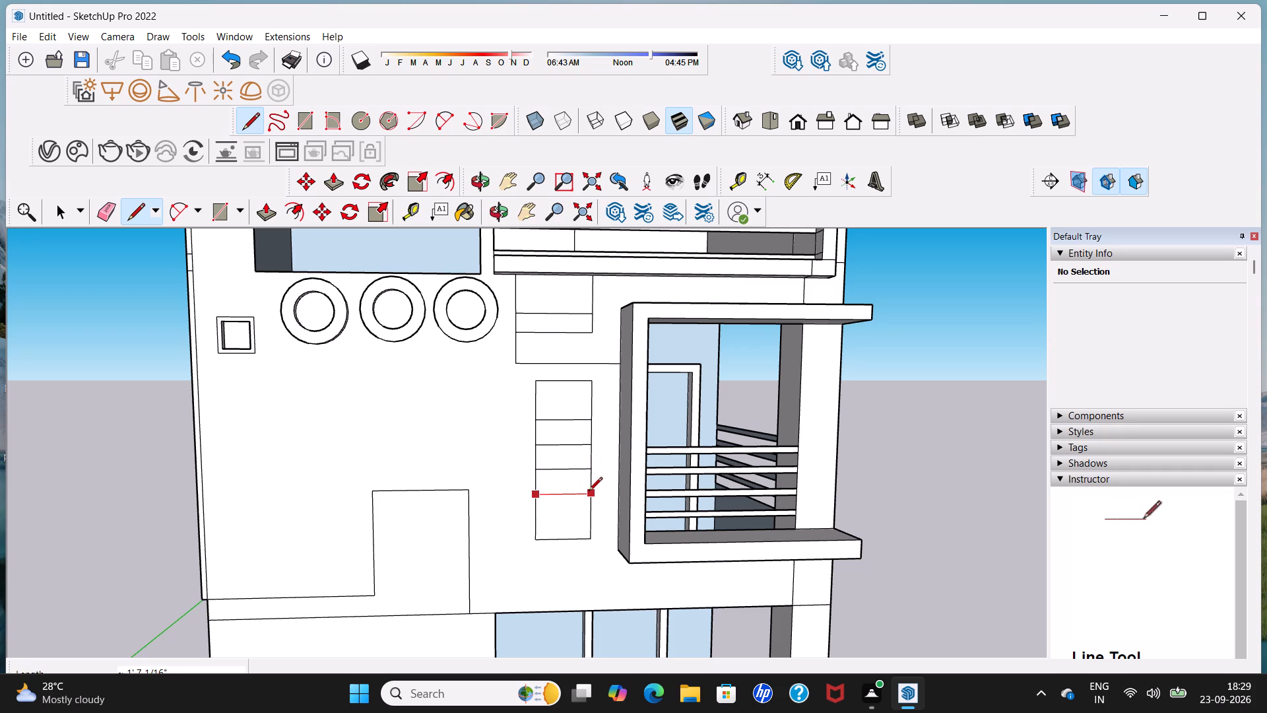
{"action": "left_click", "coordinate": [594, 489]}
{"action": "left_click", "coordinate": [538, 520]}
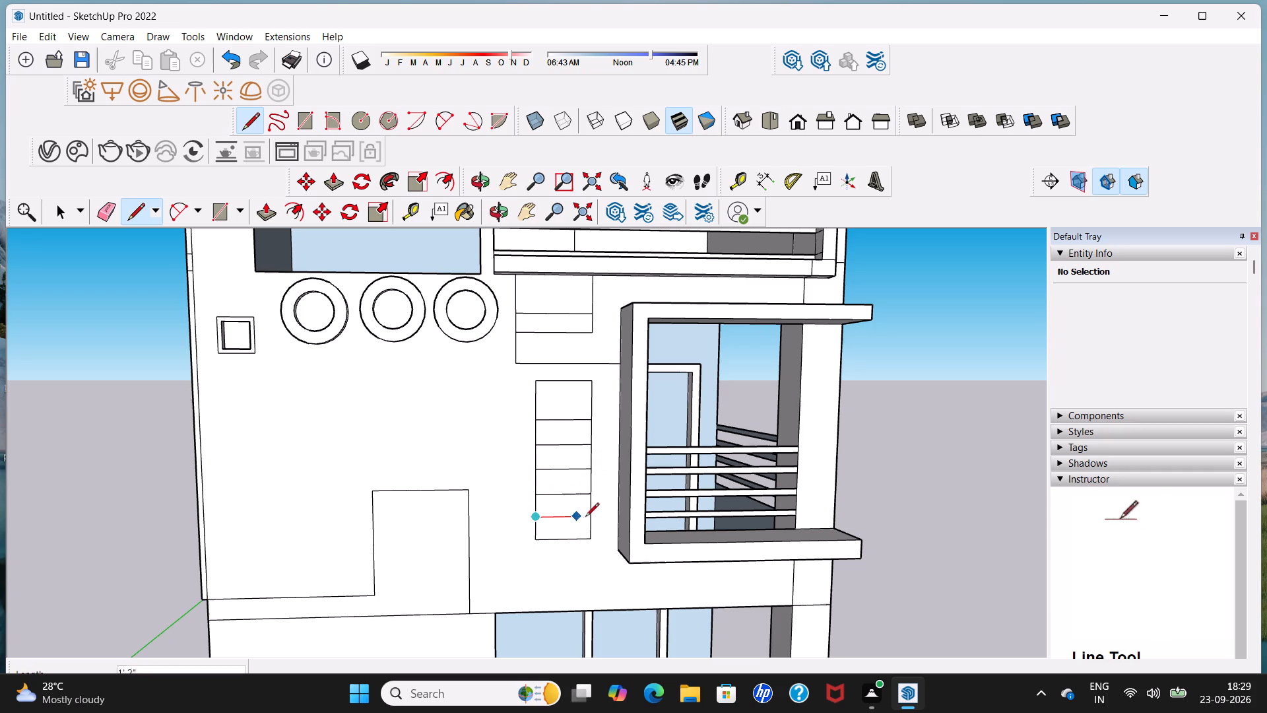
{"action": "left_click", "coordinate": [595, 516]}
{"action": "key", "text": "space"}
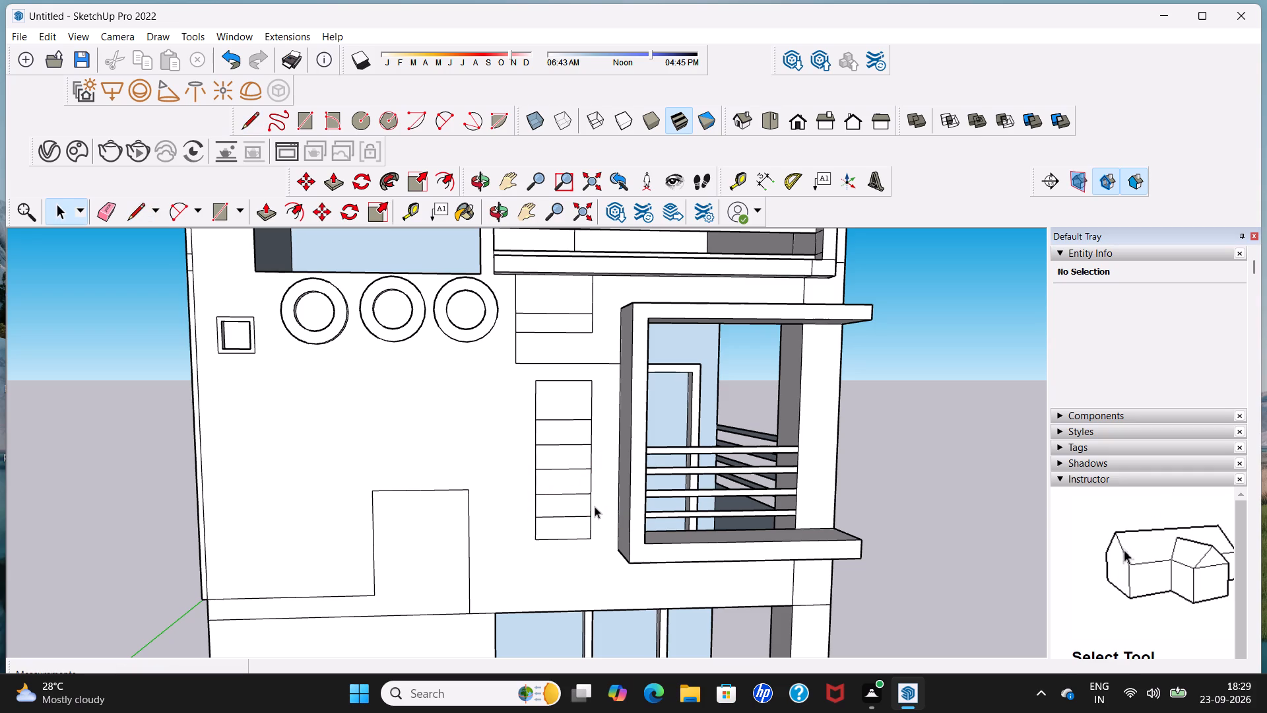
Draw a rectangle about 2' 7 1/16" by 2' 13/16" on the front wall, below the rings and above the stepped outline.
{"action": "middle_click_drag", "start_coordinate": [595, 506], "coordinate": [671, 505]}
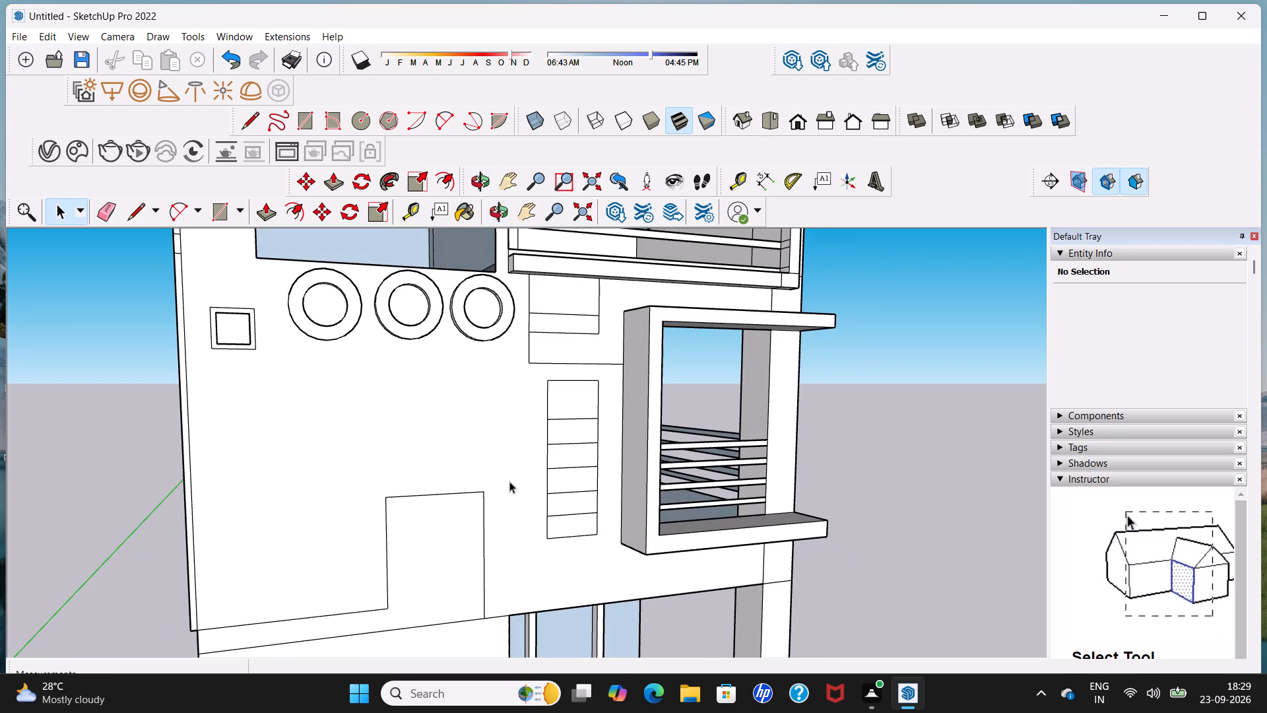
{"action": "left_click", "coordinate": [216, 209]}
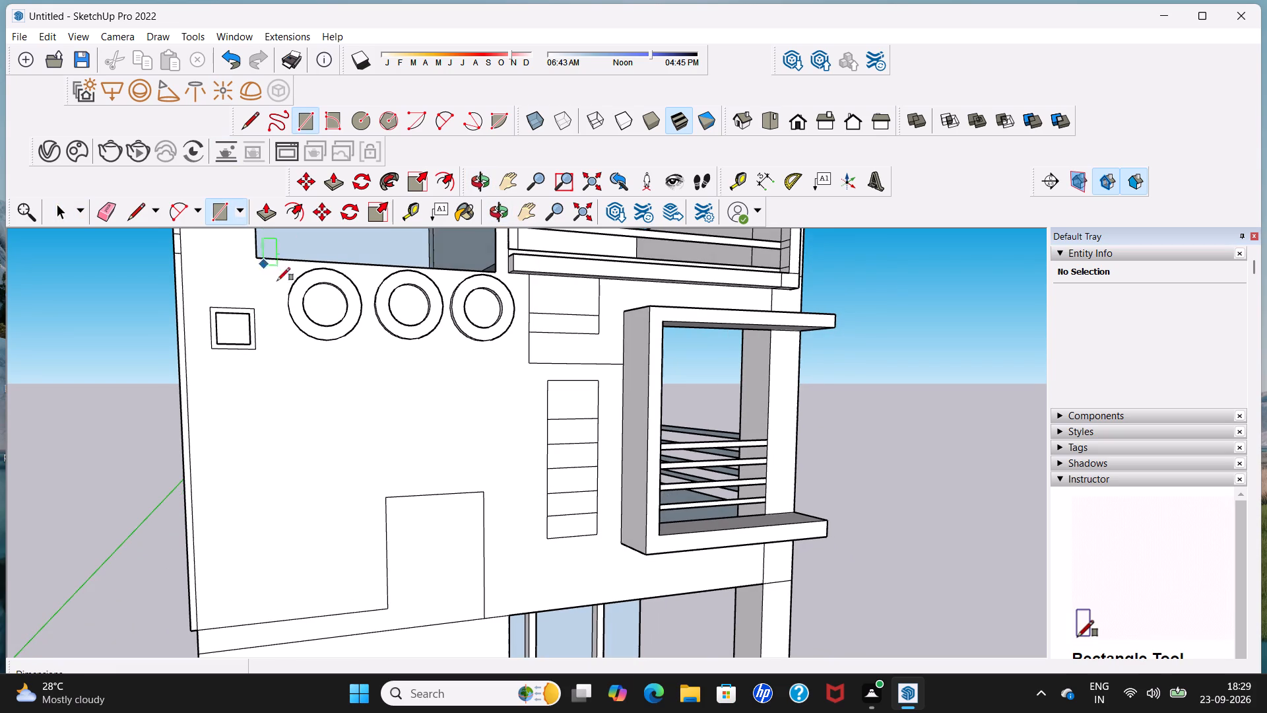
{"action": "left_click", "coordinate": [399, 378]}
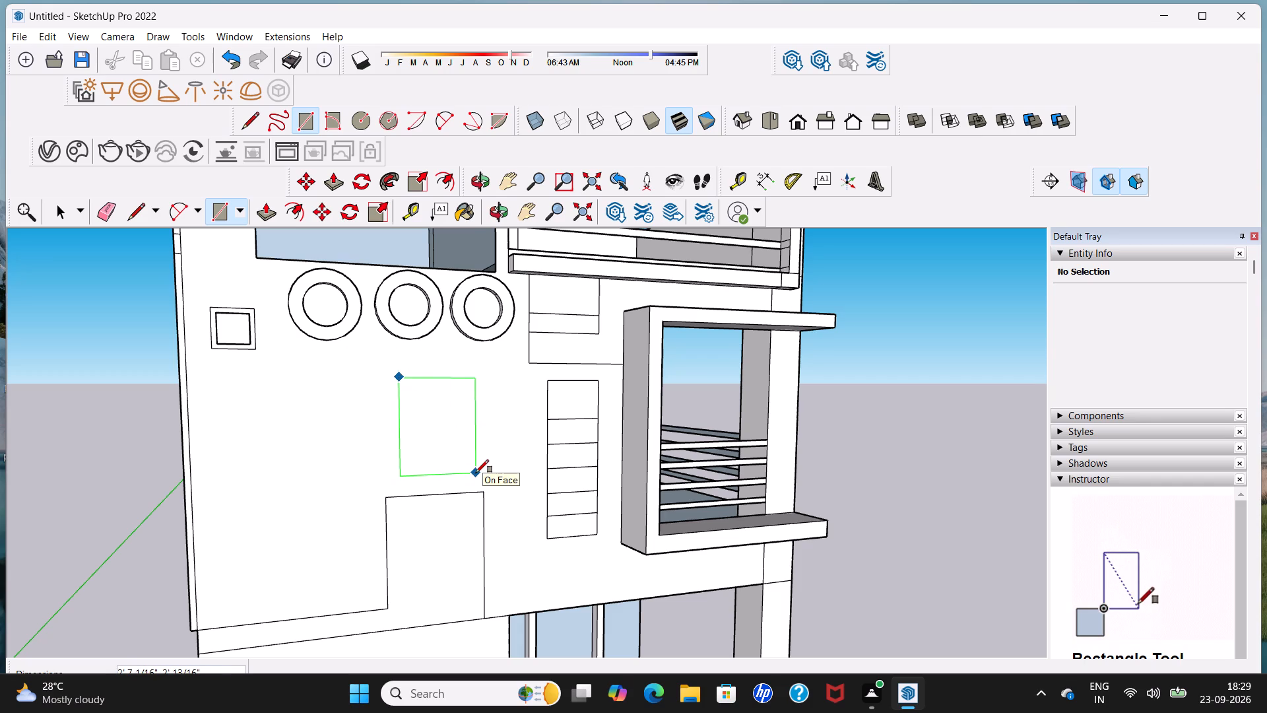
{"action": "left_click", "coordinate": [476, 473]}
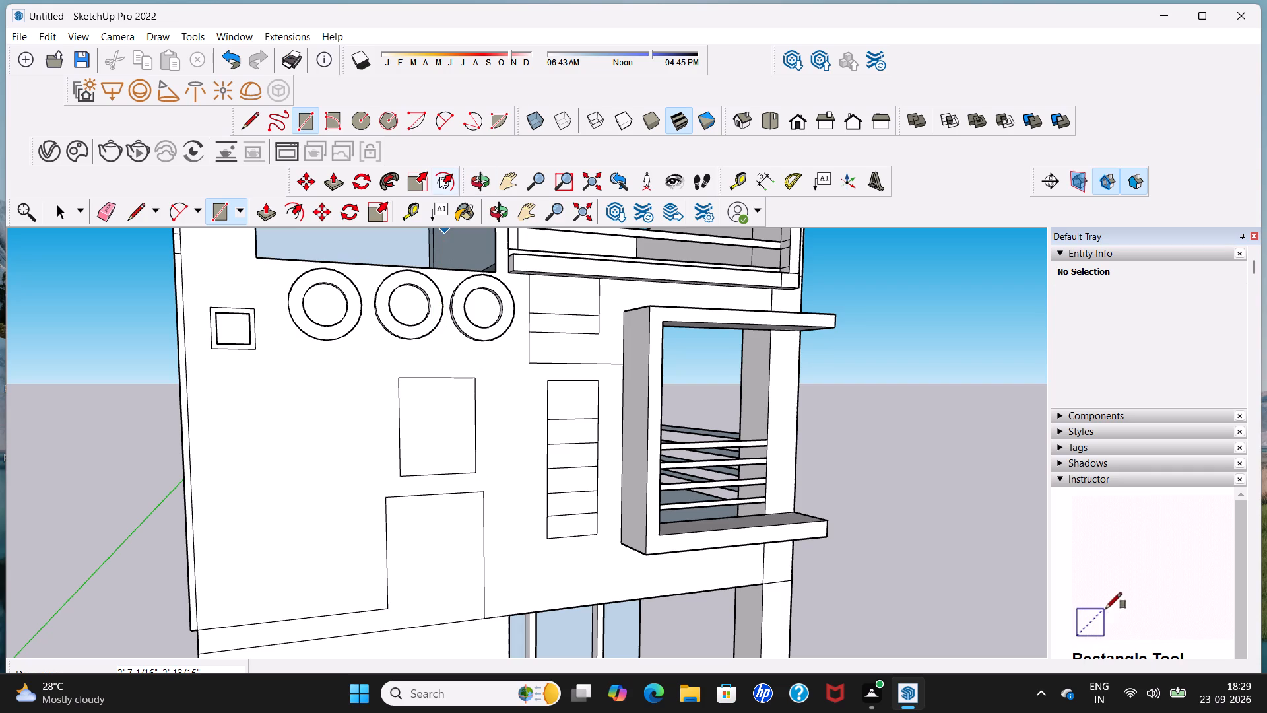
Offset the new rectangle below the rings outward by about 3 5/16" to form a frame border.
{"action": "left_click_drag", "start_coordinate": [439, 177], "coordinate": [439, 186]}
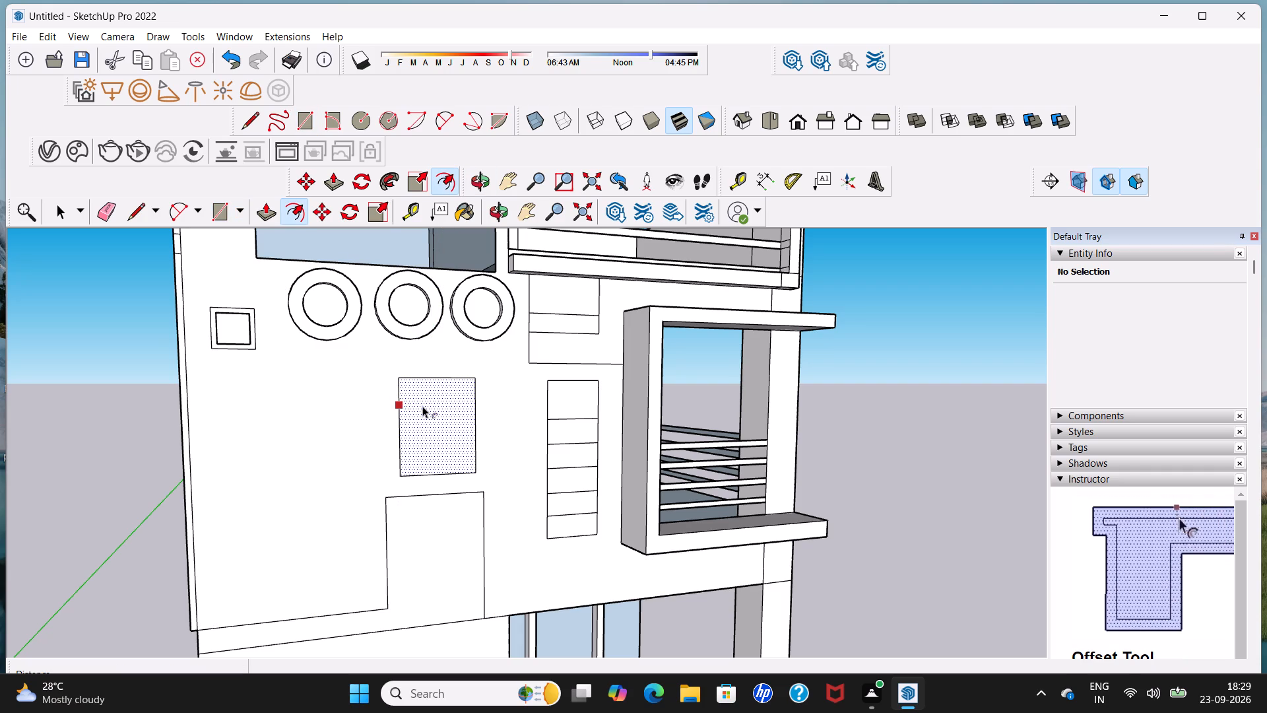
{"action": "left_click", "coordinate": [423, 406]}
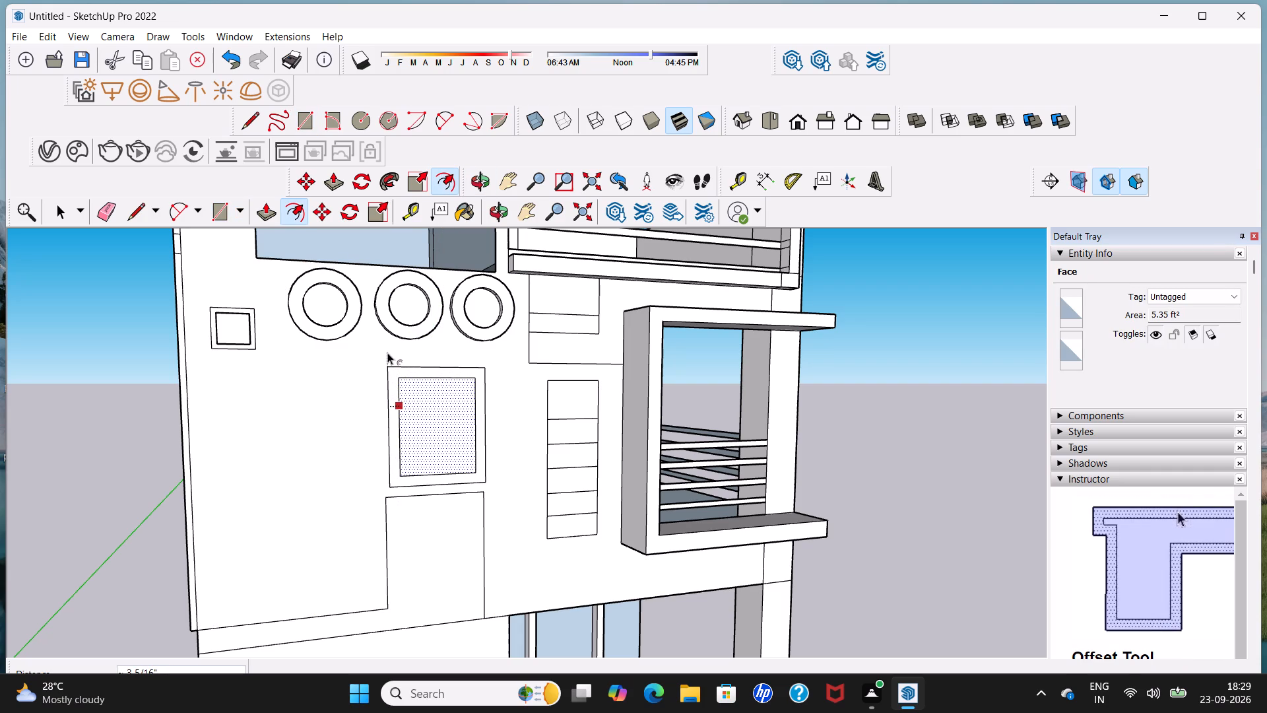
{"action": "left_click", "coordinate": [387, 353]}
{"action": "key", "text": "space"}
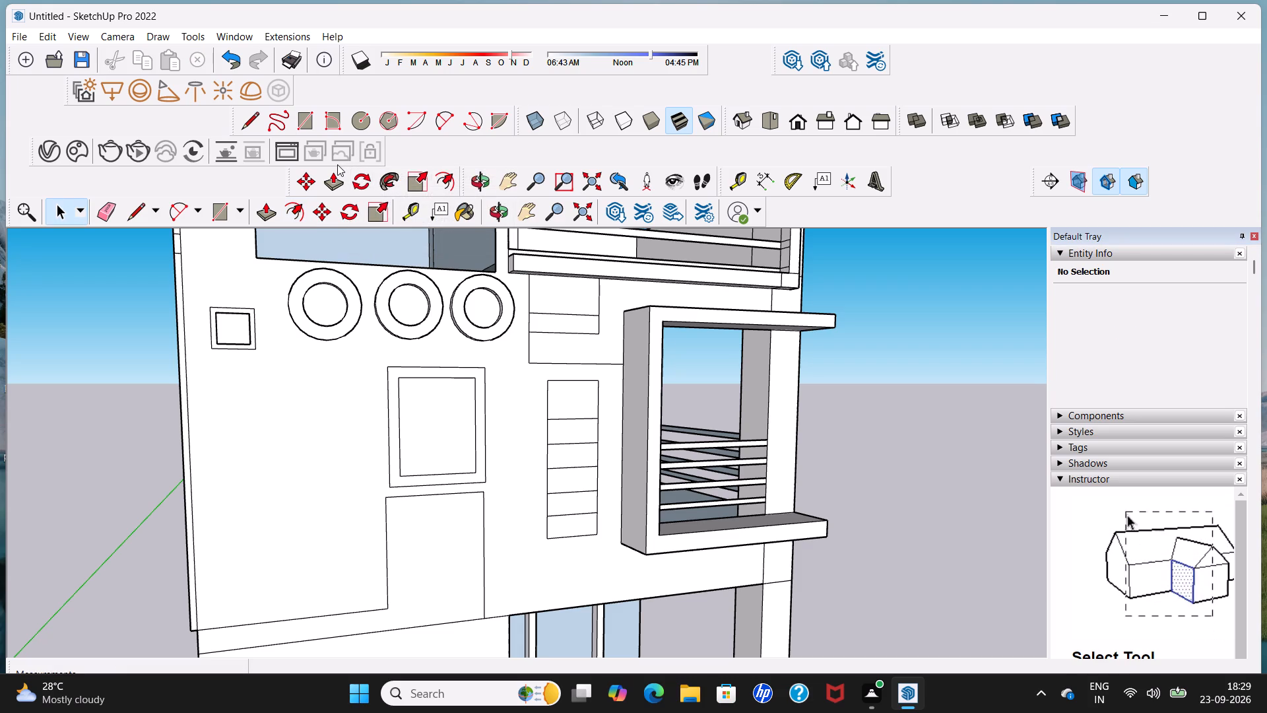
Push the inner face of the framed rectangle about 6 15/16" into the wall.
{"action": "left_click", "coordinate": [333, 181]}
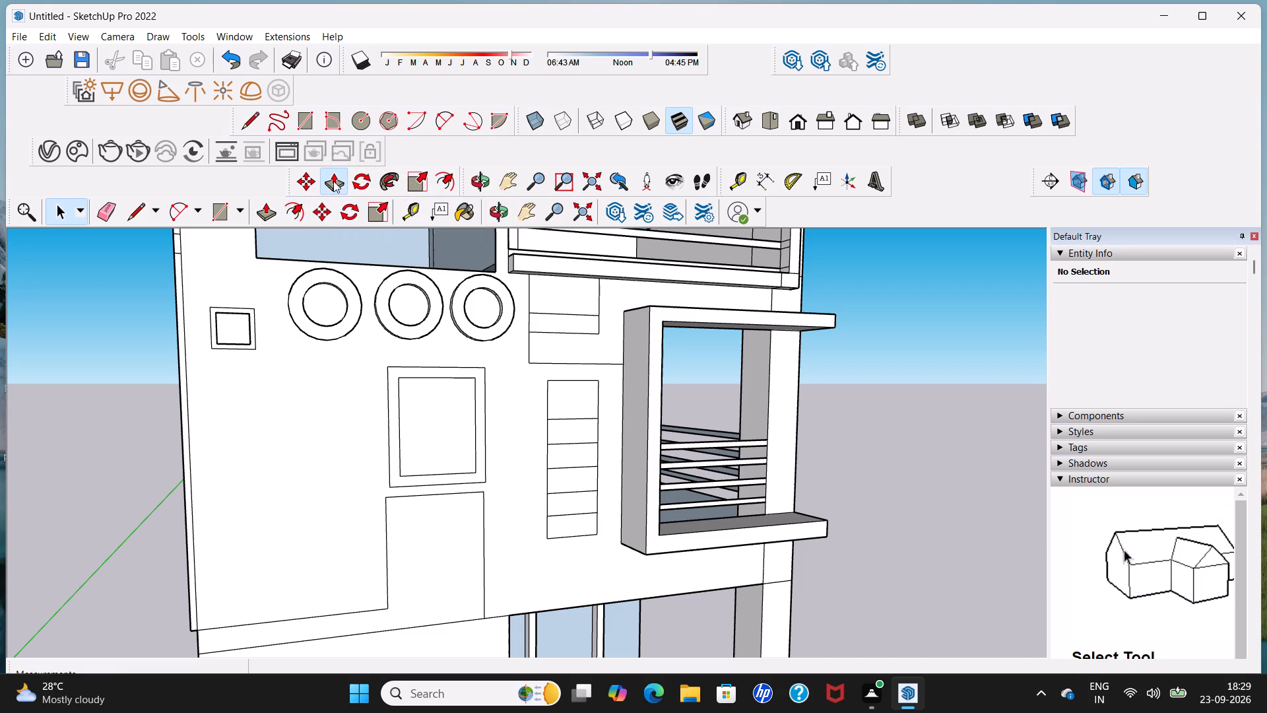
{"action": "left_click", "coordinate": [433, 411]}
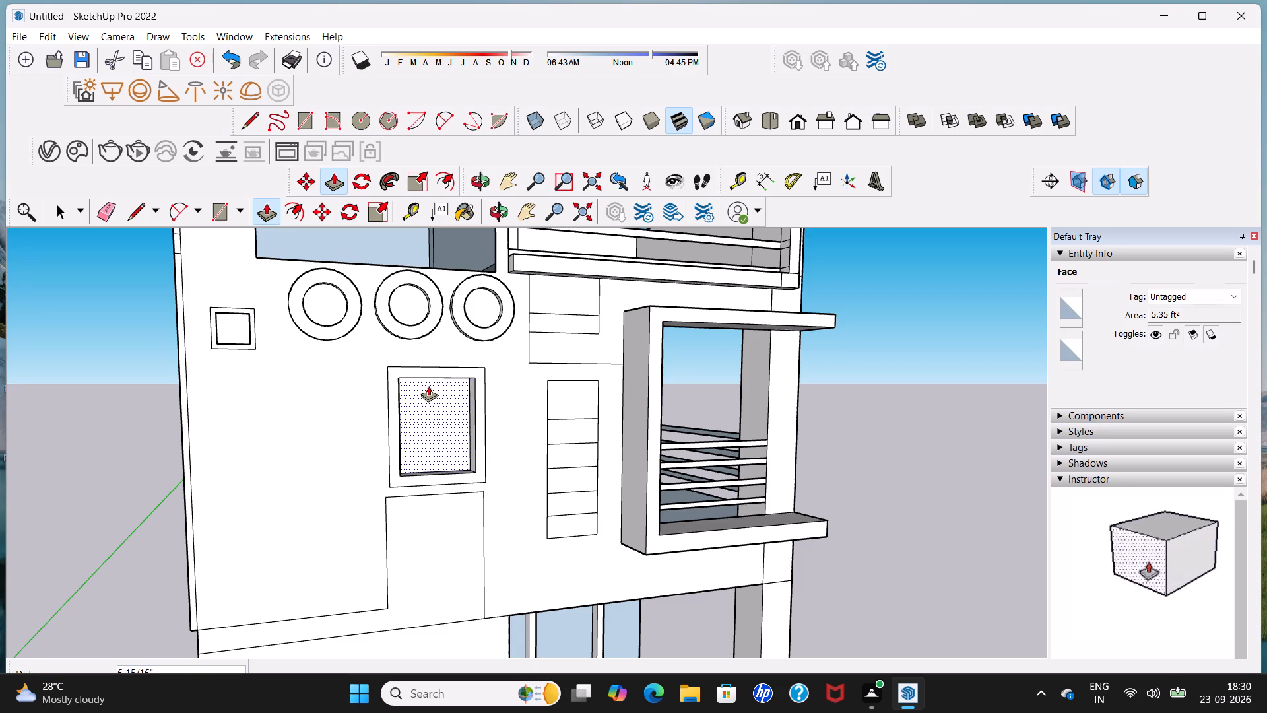
{"action": "left_click", "coordinate": [428, 386]}
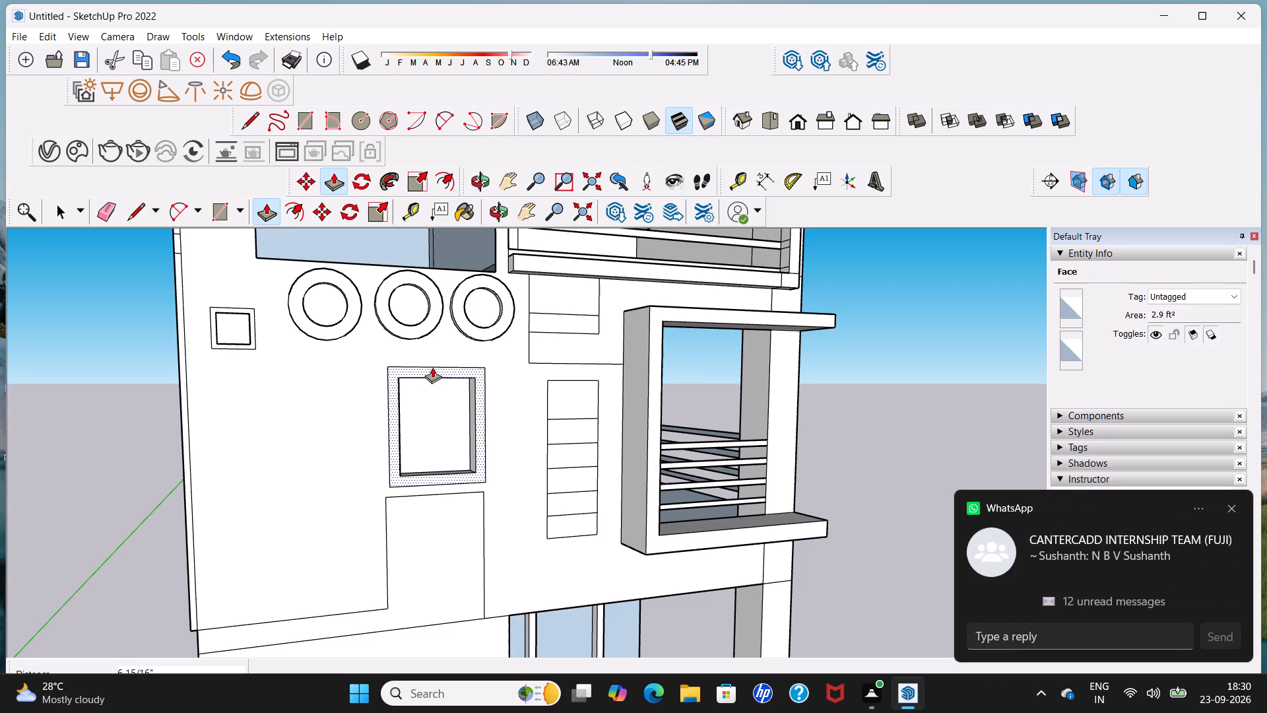
Pull the frame border around the recess about 6 7/8" out from the front wall.
{"action": "left_click", "coordinate": [432, 367]}
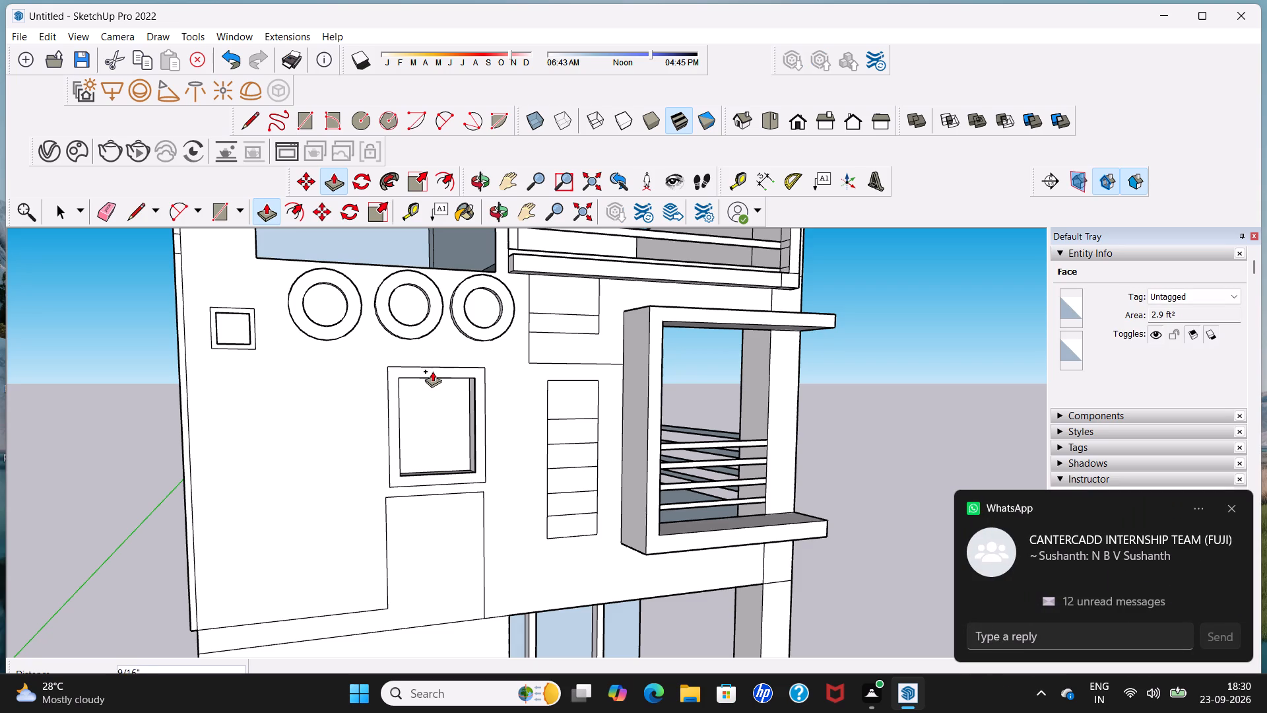
{"action": "left_click", "coordinate": [438, 381]}
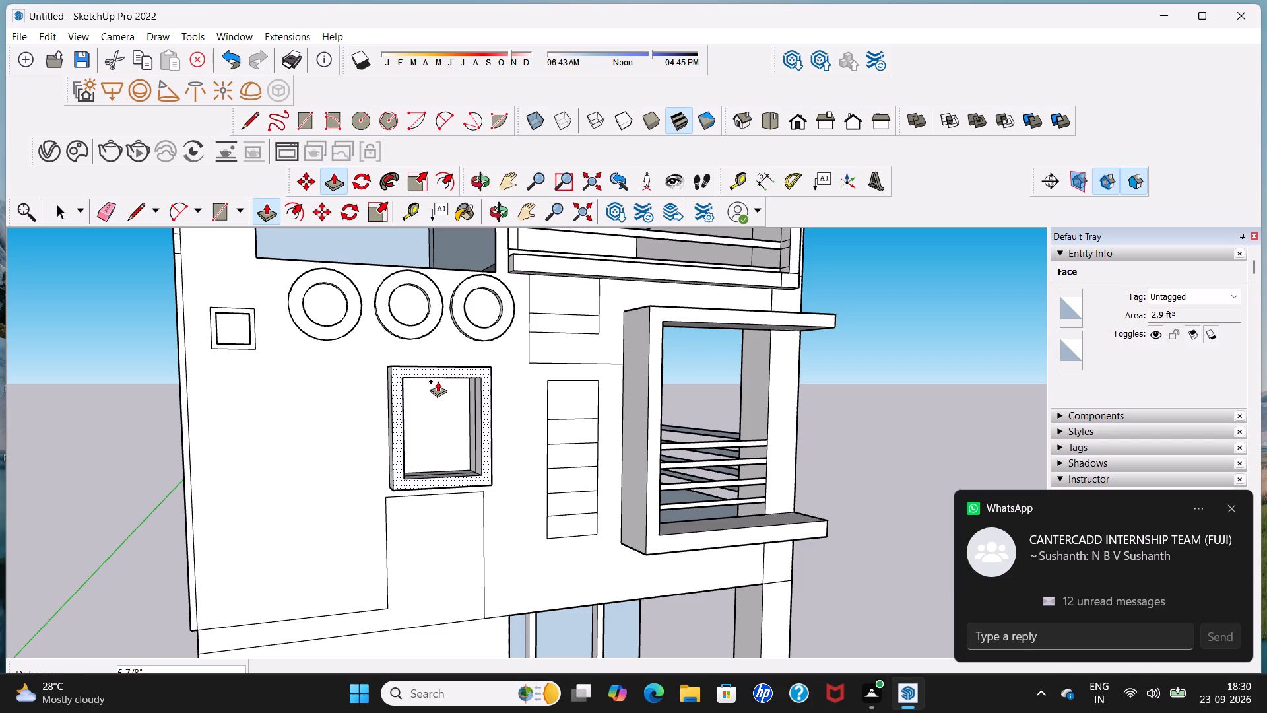
{"action": "key", "text": "space"}
{"action": "middle_click_drag", "start_coordinate": [438, 381], "coordinate": [530, 394]}
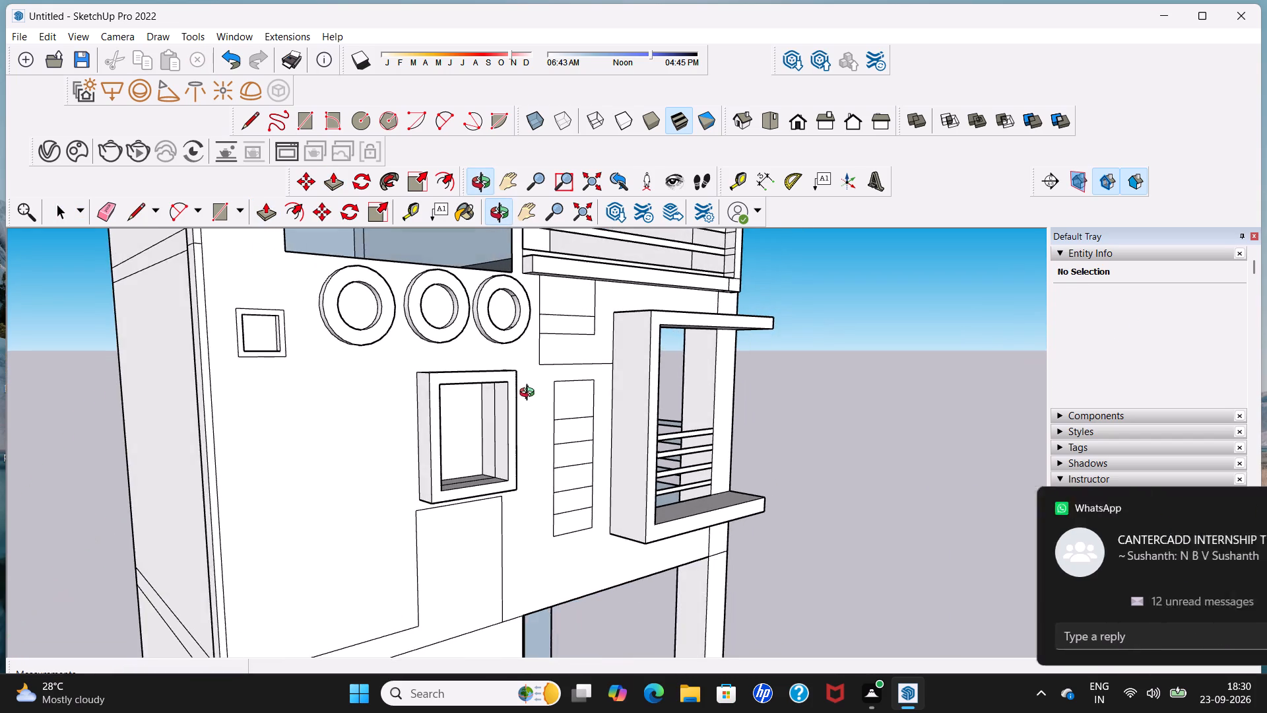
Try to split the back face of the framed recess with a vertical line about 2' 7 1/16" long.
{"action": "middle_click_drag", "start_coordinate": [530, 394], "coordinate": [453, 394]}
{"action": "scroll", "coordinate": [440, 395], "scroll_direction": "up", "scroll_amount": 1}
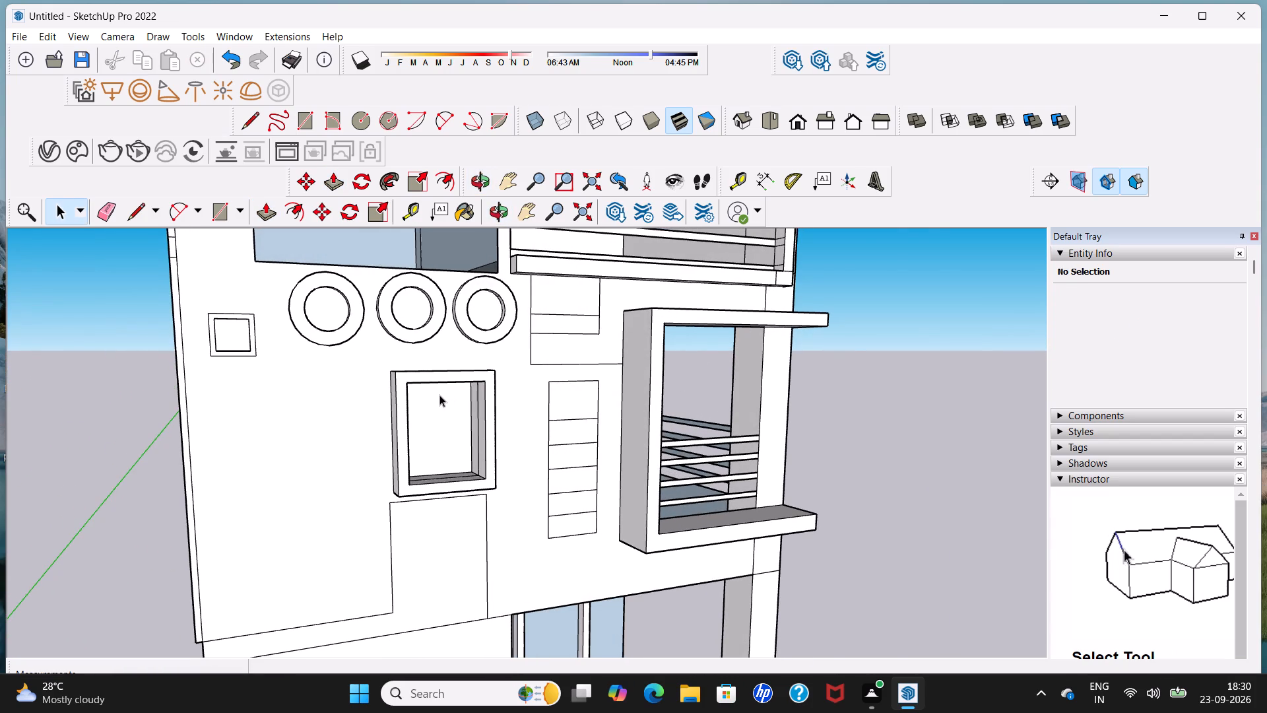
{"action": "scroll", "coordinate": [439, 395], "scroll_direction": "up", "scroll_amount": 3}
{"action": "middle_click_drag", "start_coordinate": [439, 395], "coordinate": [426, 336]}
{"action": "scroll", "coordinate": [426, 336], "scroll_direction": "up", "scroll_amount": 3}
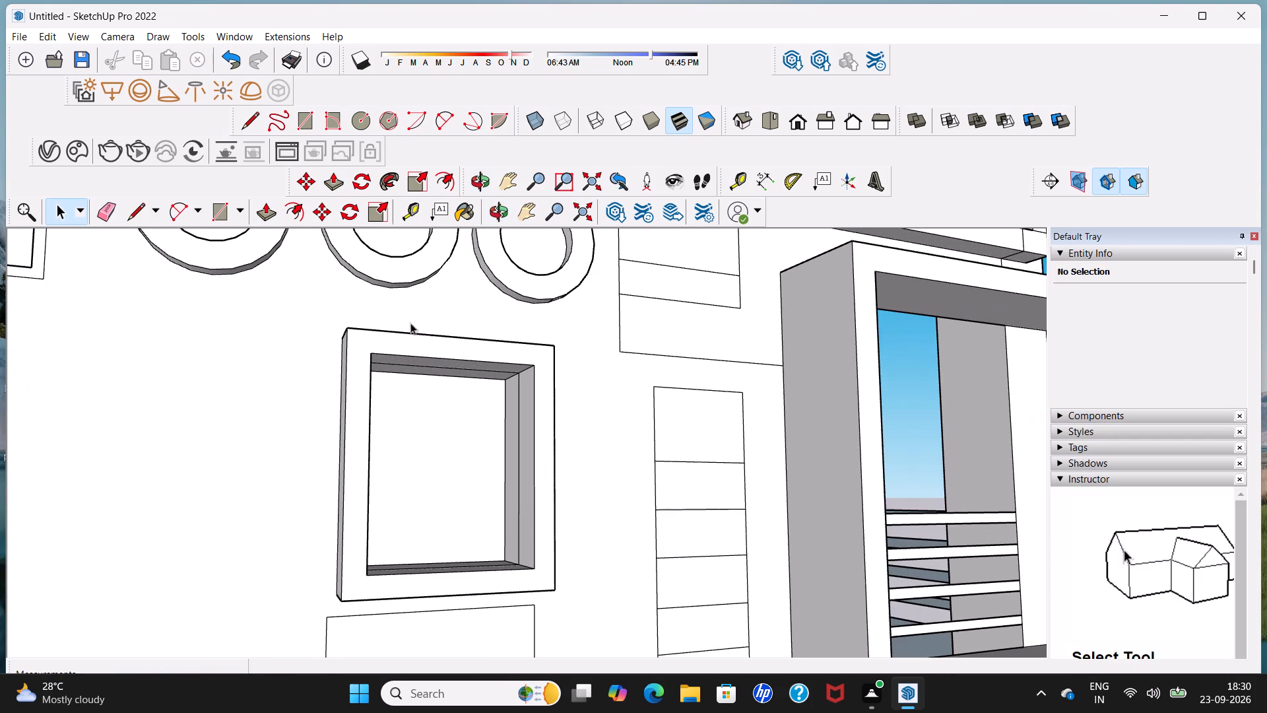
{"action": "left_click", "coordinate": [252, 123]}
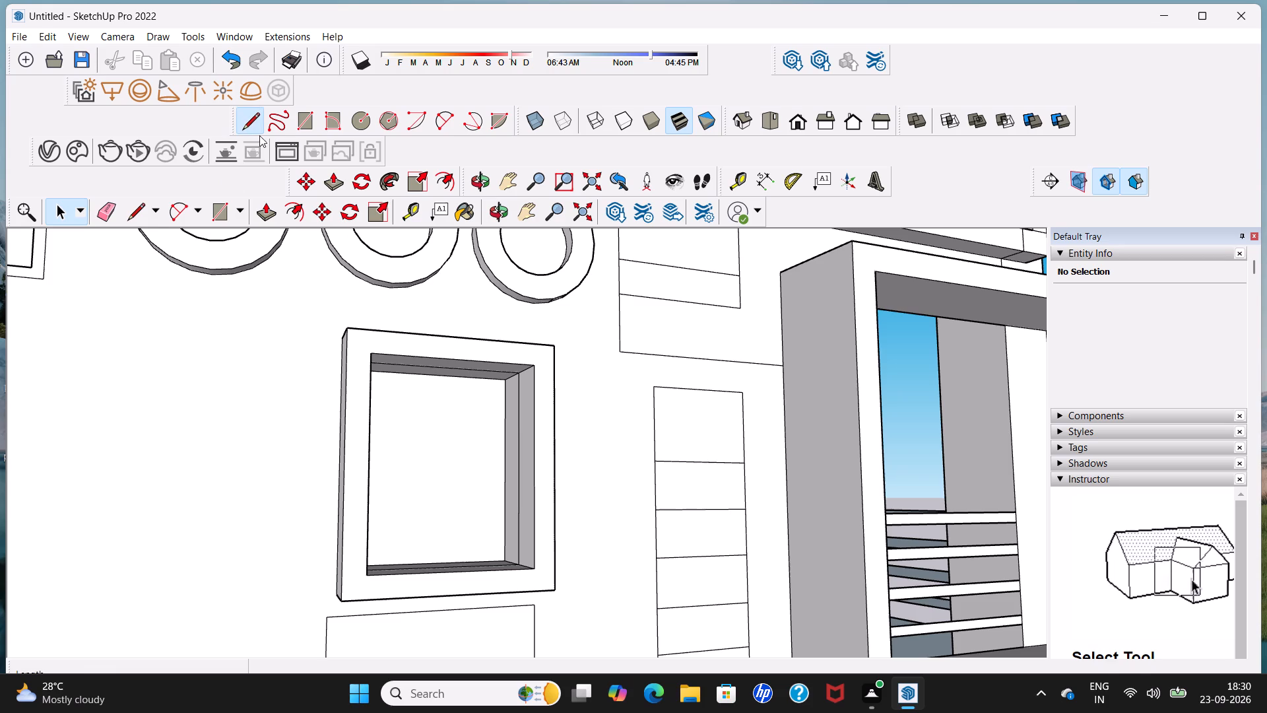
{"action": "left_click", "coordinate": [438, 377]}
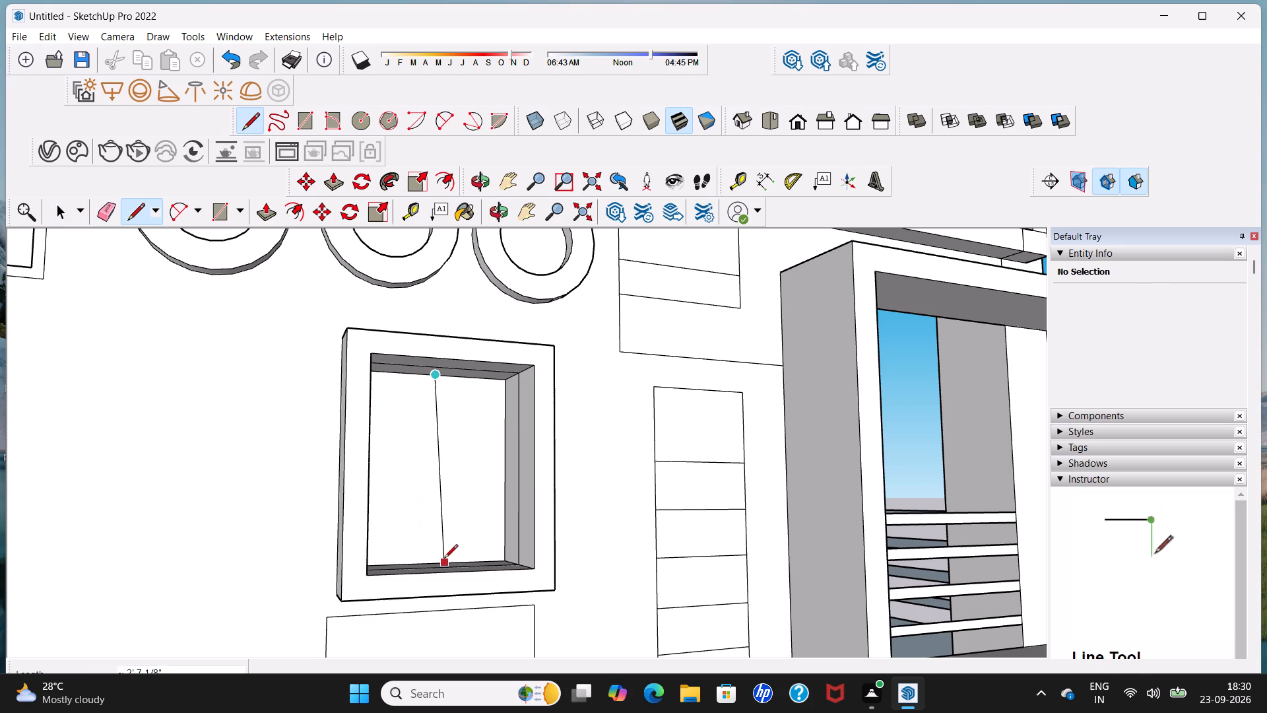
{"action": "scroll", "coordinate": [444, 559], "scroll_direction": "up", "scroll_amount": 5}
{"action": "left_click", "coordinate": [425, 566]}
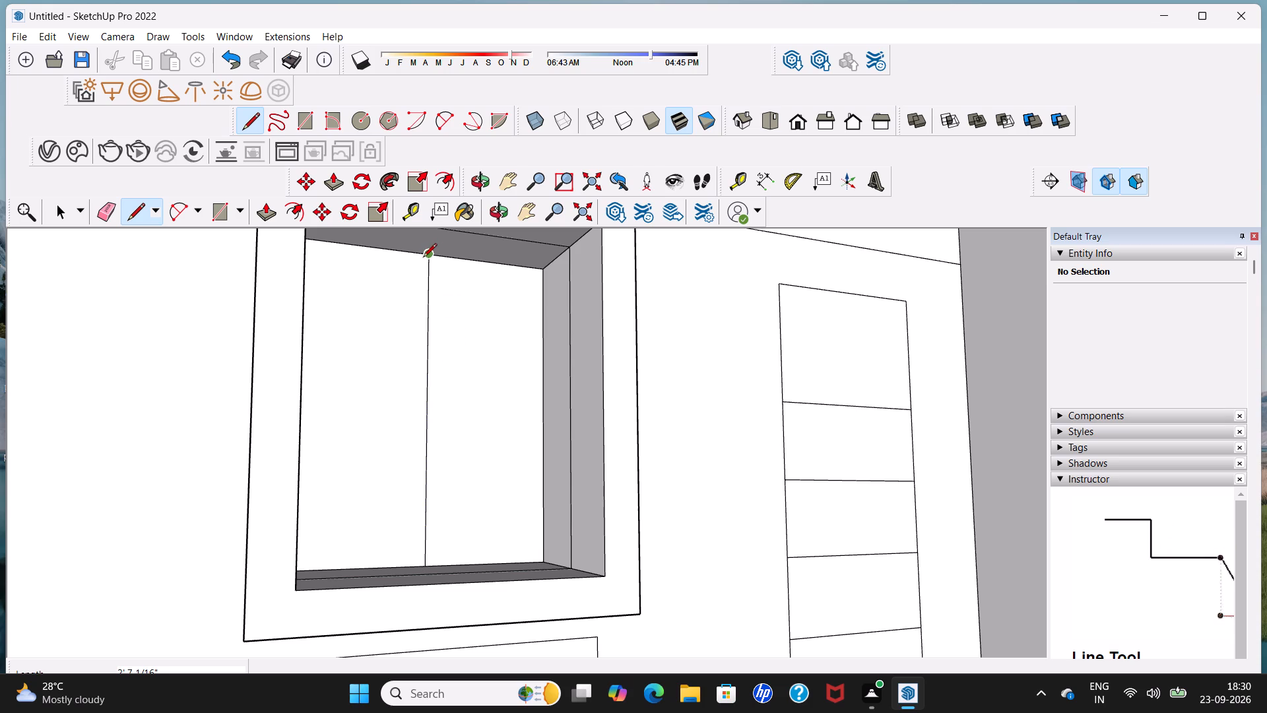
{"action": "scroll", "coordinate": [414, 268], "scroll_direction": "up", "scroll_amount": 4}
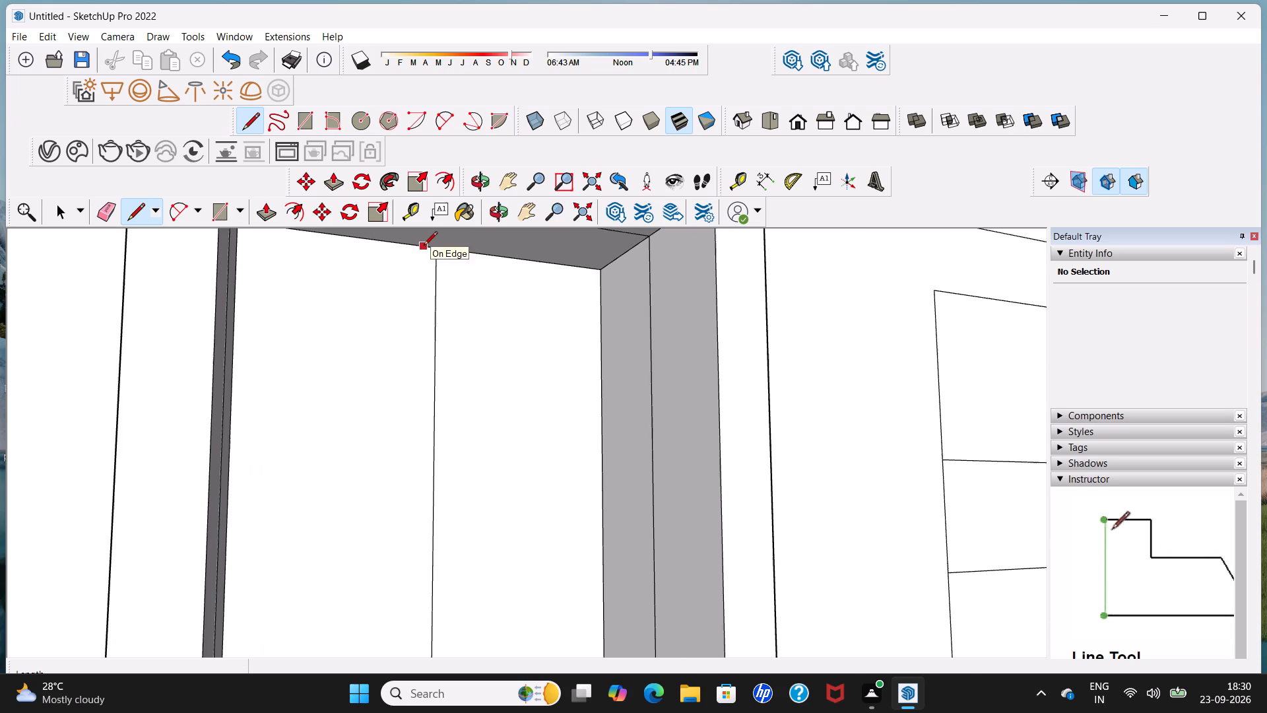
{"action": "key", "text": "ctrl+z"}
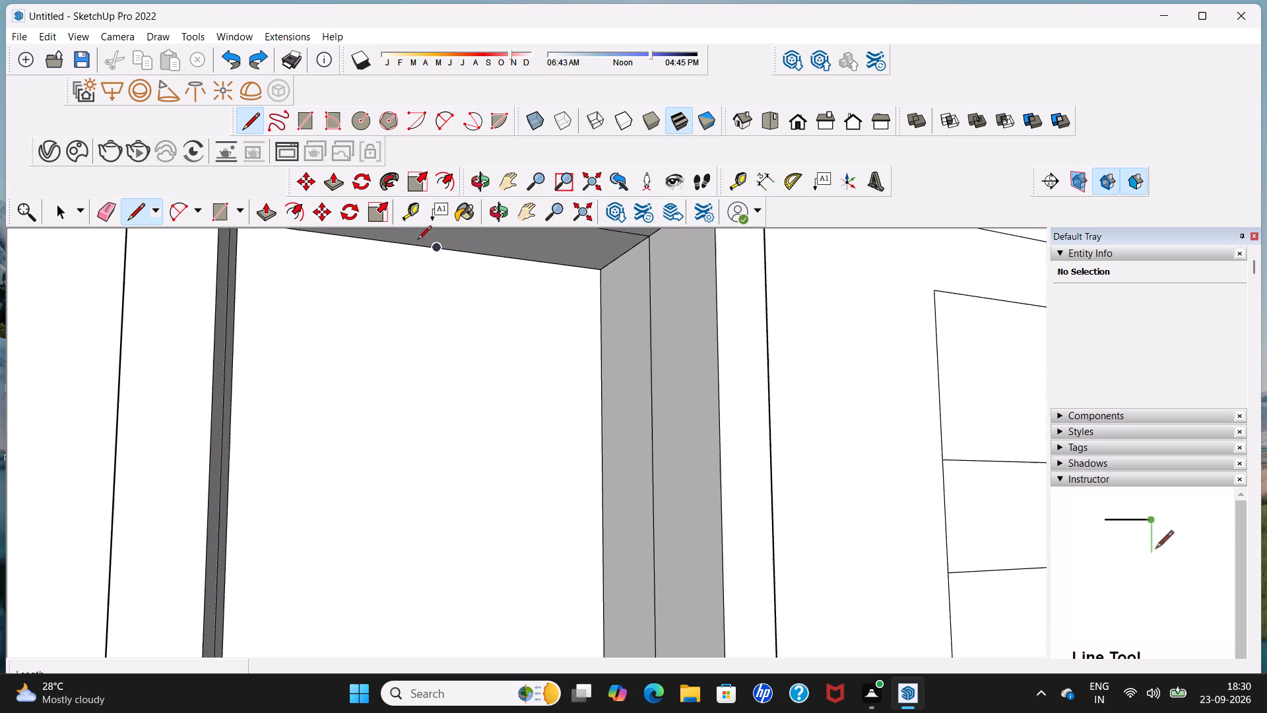
Draw a vertical line slightly off-centre on the recess's back face, from its top edge to its bottom edge.
{"action": "left_click", "coordinate": [418, 246]}
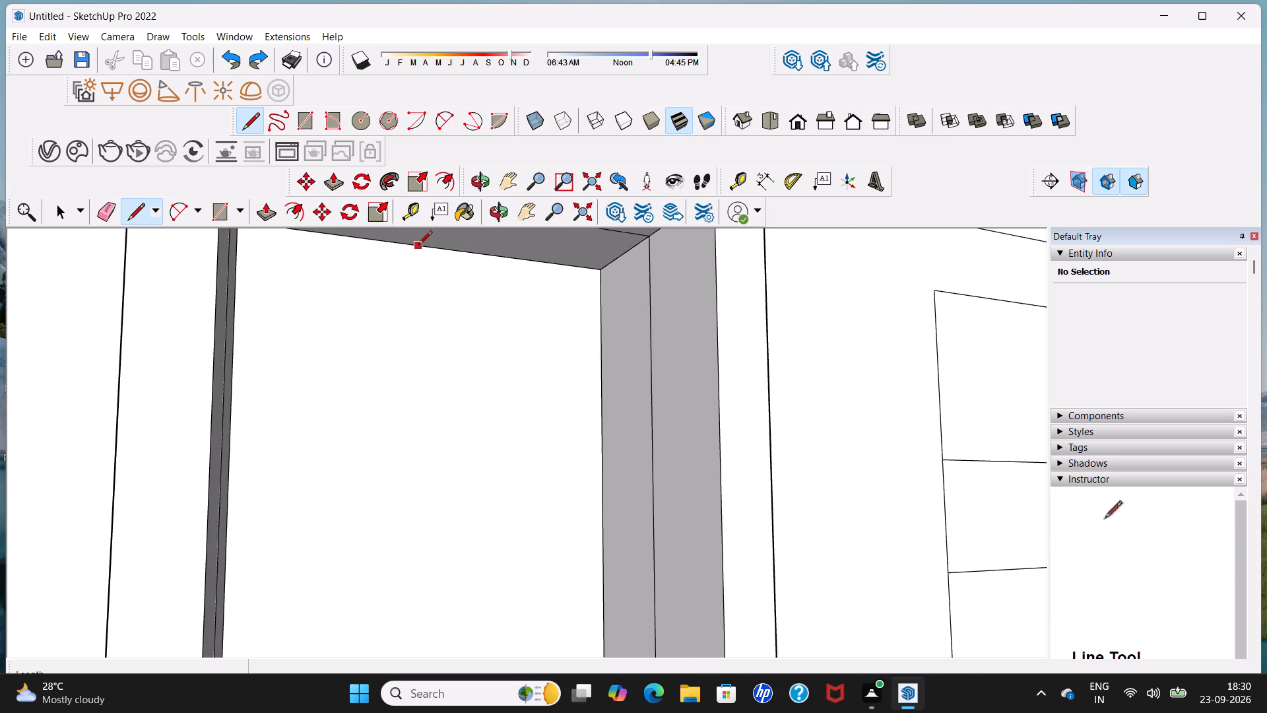
{"action": "scroll", "coordinate": [400, 351], "scroll_direction": "down", "scroll_amount": 8}
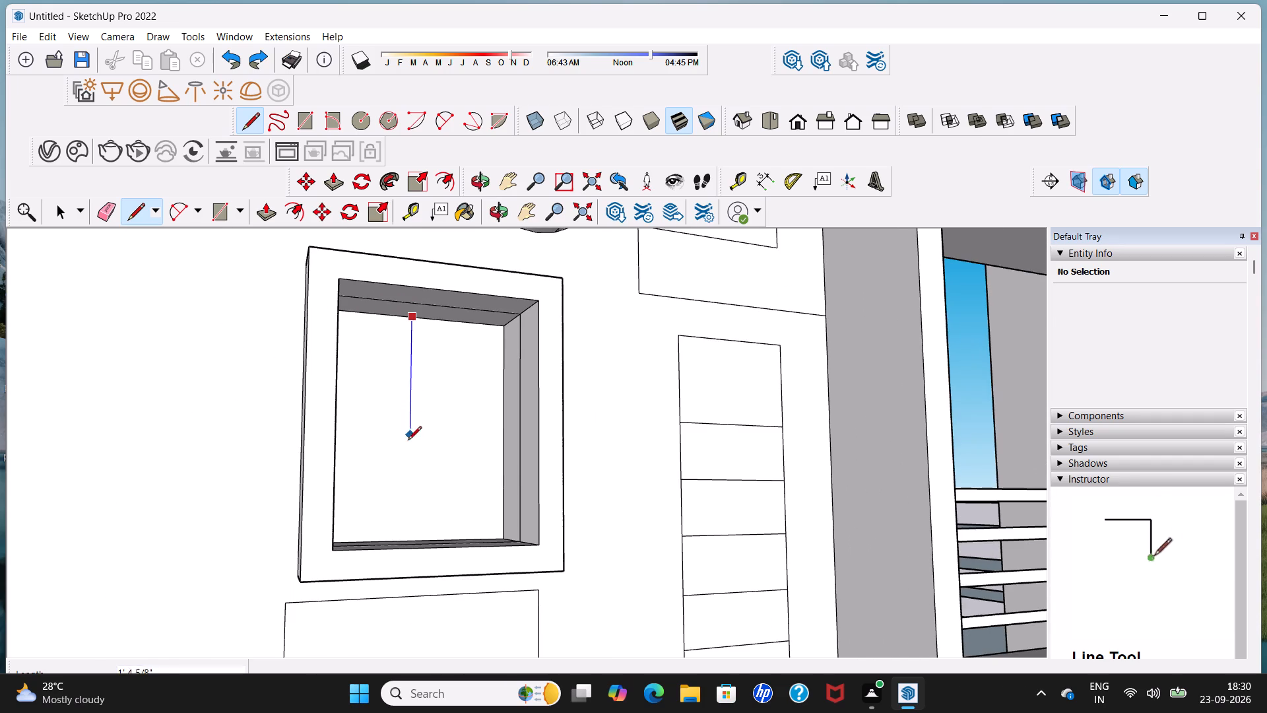
{"action": "scroll", "coordinate": [404, 539], "scroll_direction": "up", "scroll_amount": 5}
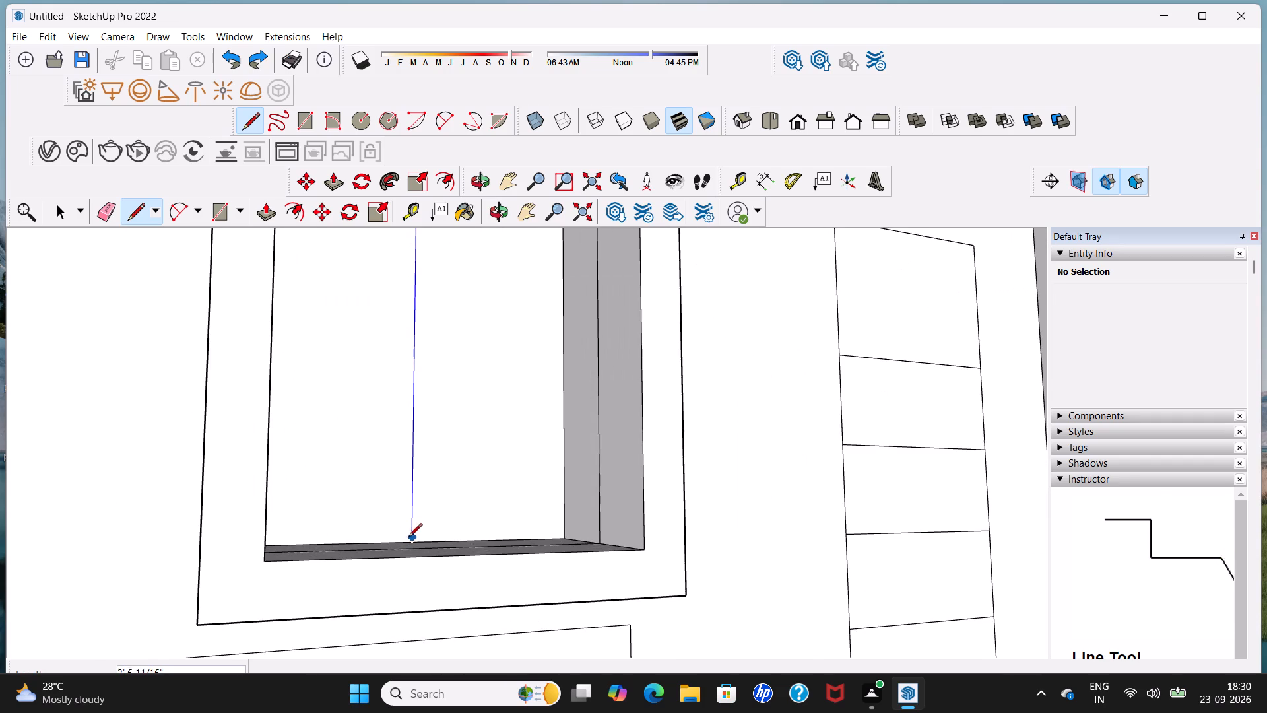
{"action": "left_click", "coordinate": [408, 539]}
{"action": "scroll", "coordinate": [475, 326], "scroll_direction": "down", "scroll_amount": 5}
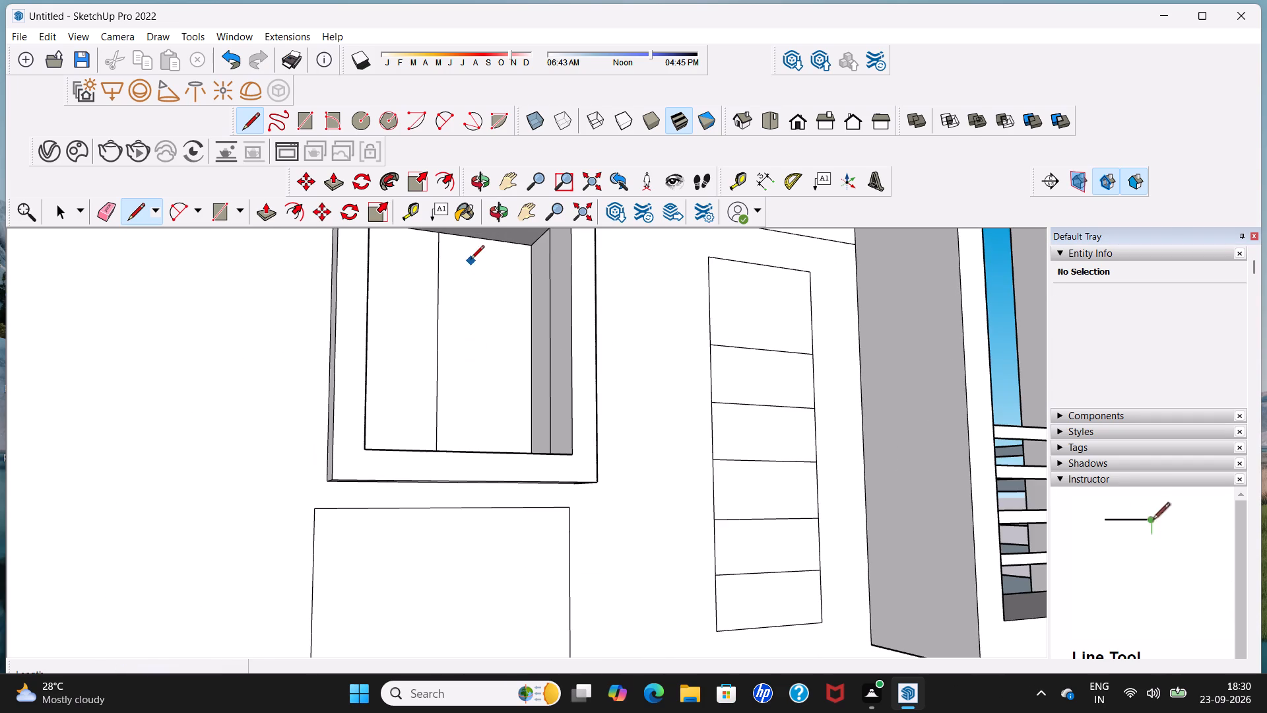
Draw a second parallel vertical line about 2' 7 1/16" long beside the first, marking a narrow mullion strip on the recess's back face.
{"action": "left_click", "coordinate": [456, 238]}
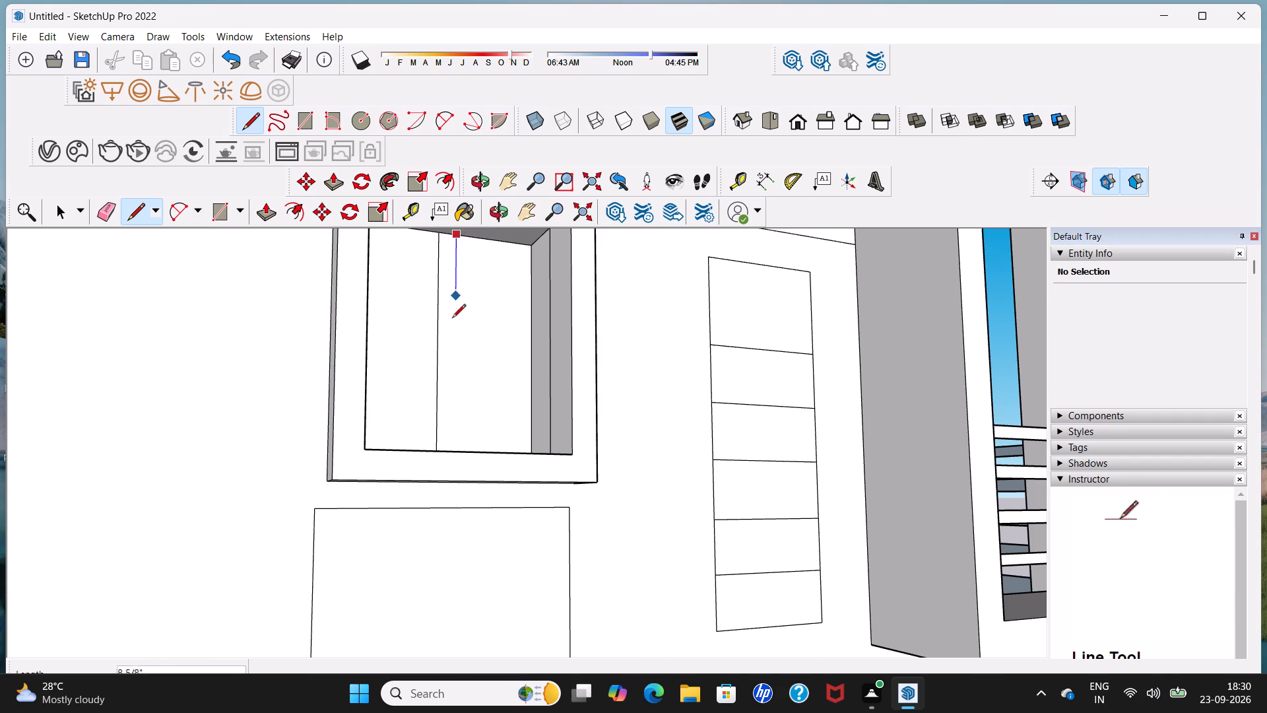
{"action": "scroll", "coordinate": [451, 395], "scroll_direction": "down", "scroll_amount": 4}
{"action": "scroll", "coordinate": [456, 421], "scroll_direction": "up", "scroll_amount": 8}
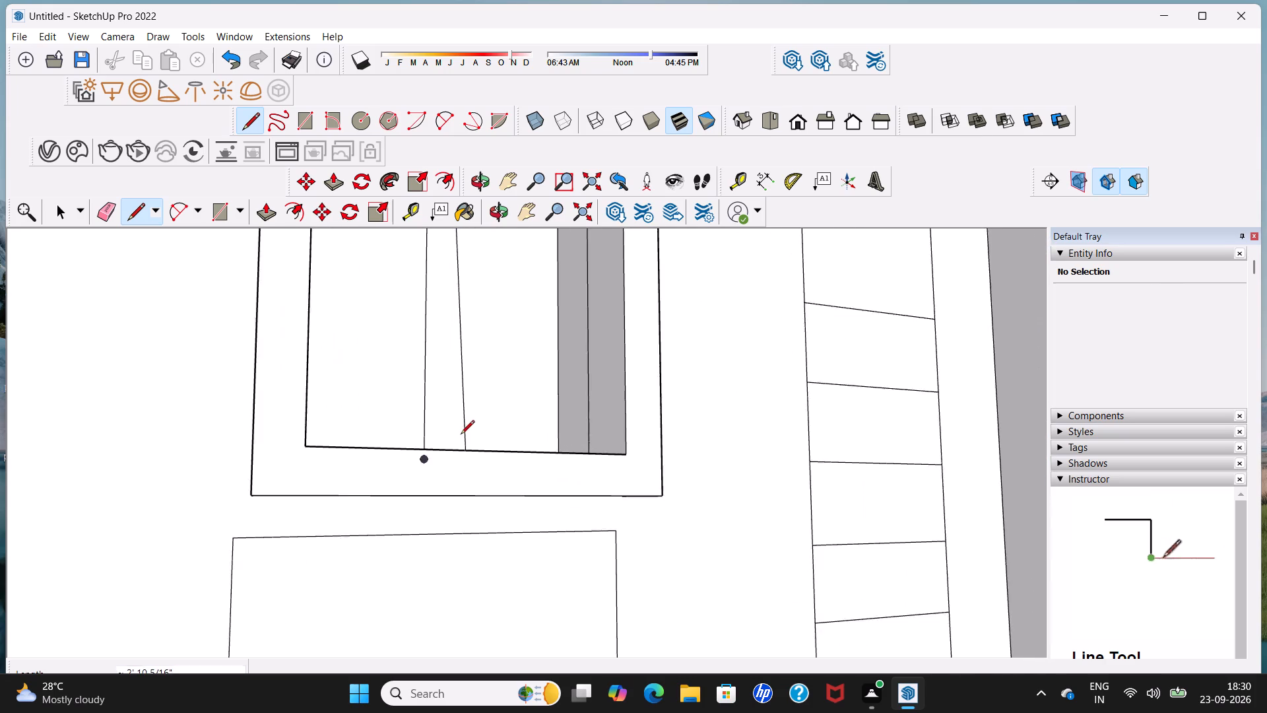
{"action": "scroll", "coordinate": [461, 435], "scroll_direction": "up", "scroll_amount": 6}
{"action": "middle_click_drag", "start_coordinate": [444, 448], "coordinate": [438, 491]}
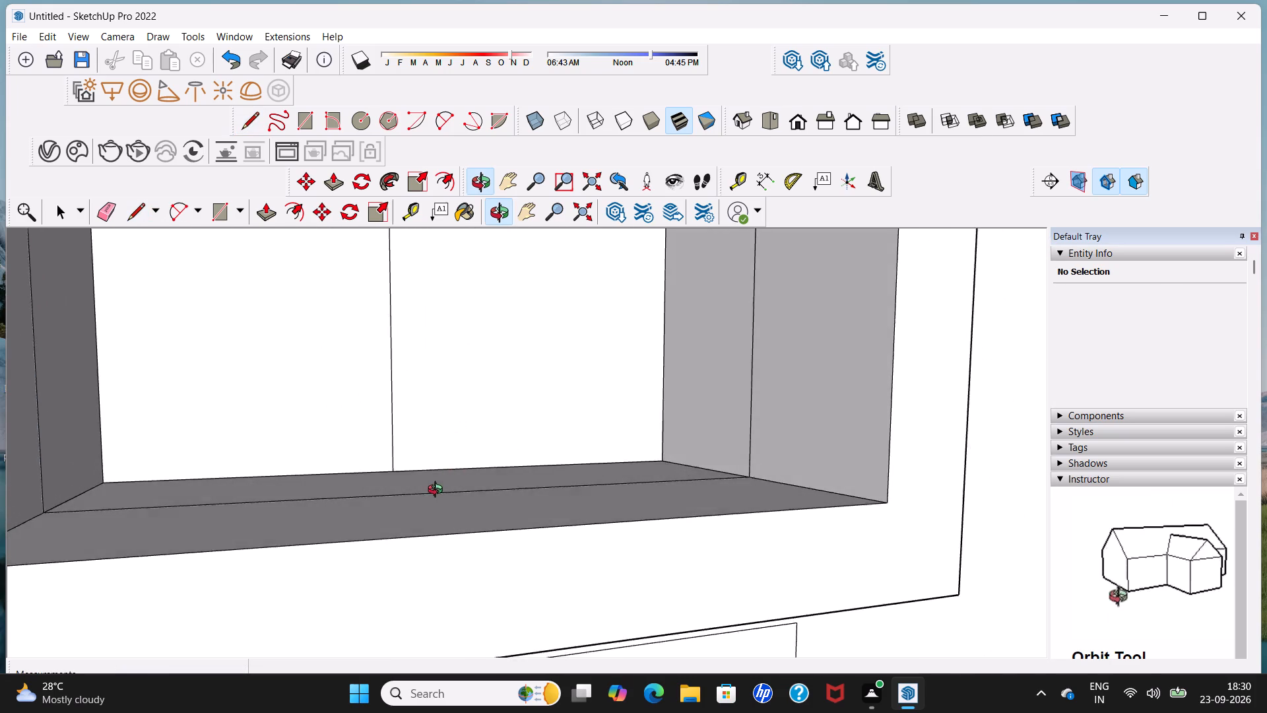
{"action": "middle_click_drag", "start_coordinate": [438, 491], "coordinate": [438, 487]}
{"action": "scroll", "coordinate": [438, 481], "scroll_direction": "up", "scroll_amount": 3}
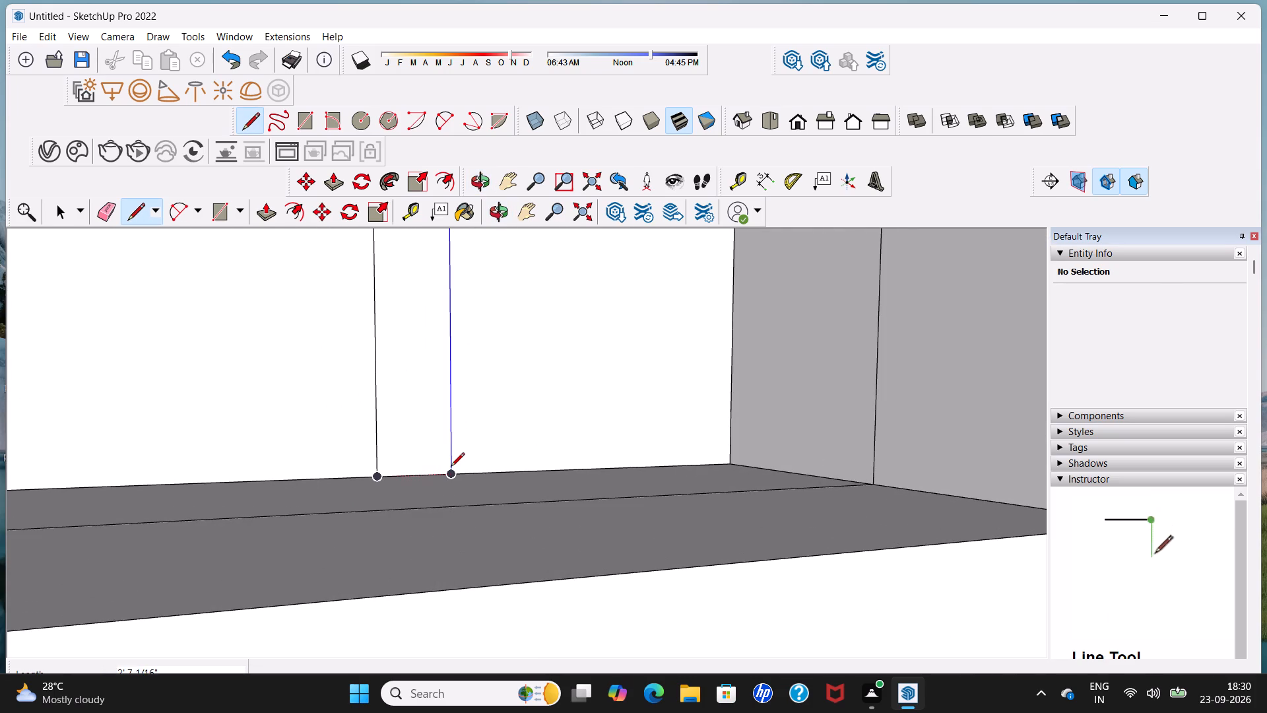
{"action": "left_click", "coordinate": [451, 467]}
{"action": "scroll", "coordinate": [451, 462], "scroll_direction": "down", "scroll_amount": 13}
{"action": "scroll", "coordinate": [455, 436], "scroll_direction": "down", "scroll_amount": 8}
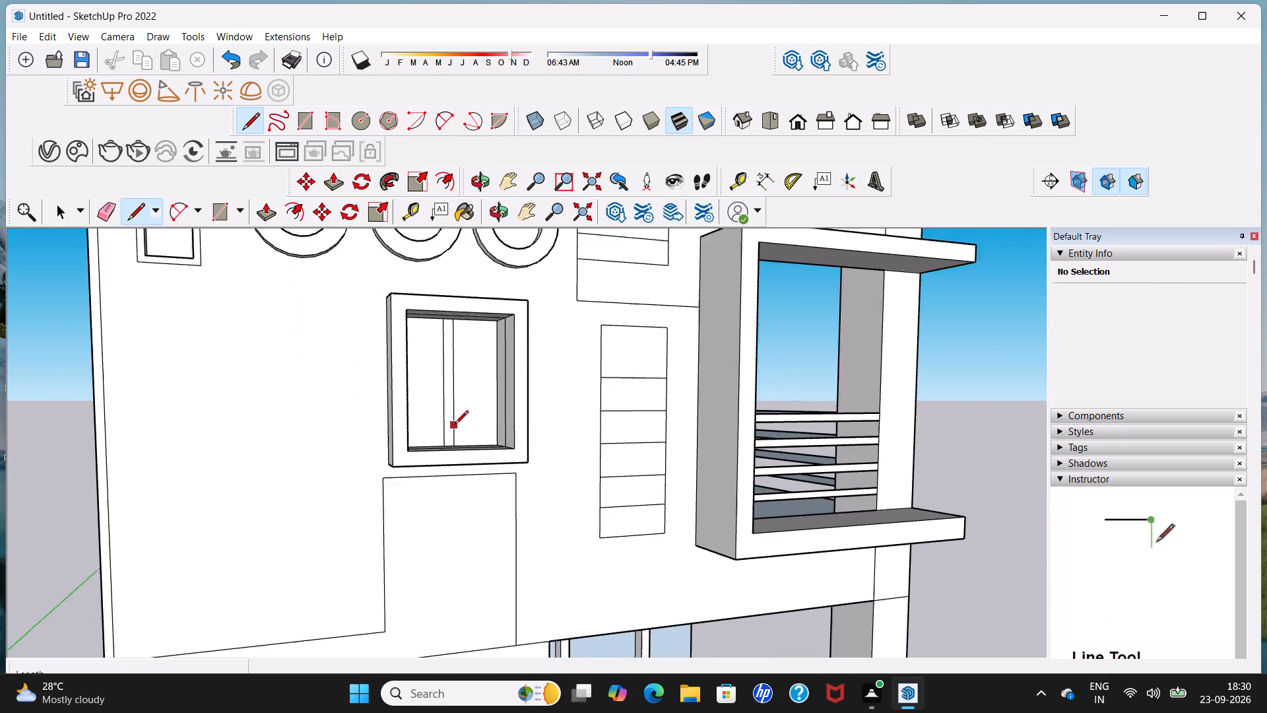
{"action": "scroll", "coordinate": [455, 425], "scroll_direction": "down", "scroll_amount": 2}
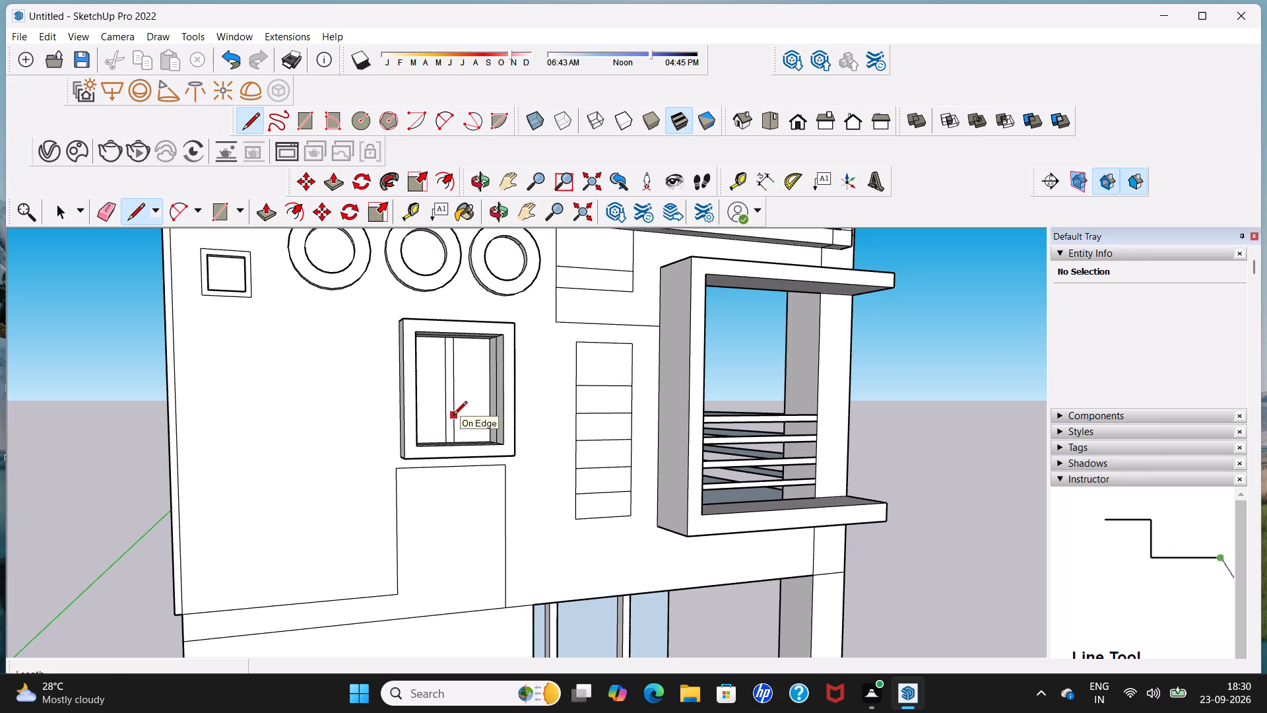
{"action": "key", "text": "space"}
Examine the front wall and its framed recess from several angles and distances.
{"action": "middle_click_drag", "start_coordinate": [453, 413], "coordinate": [407, 426]}
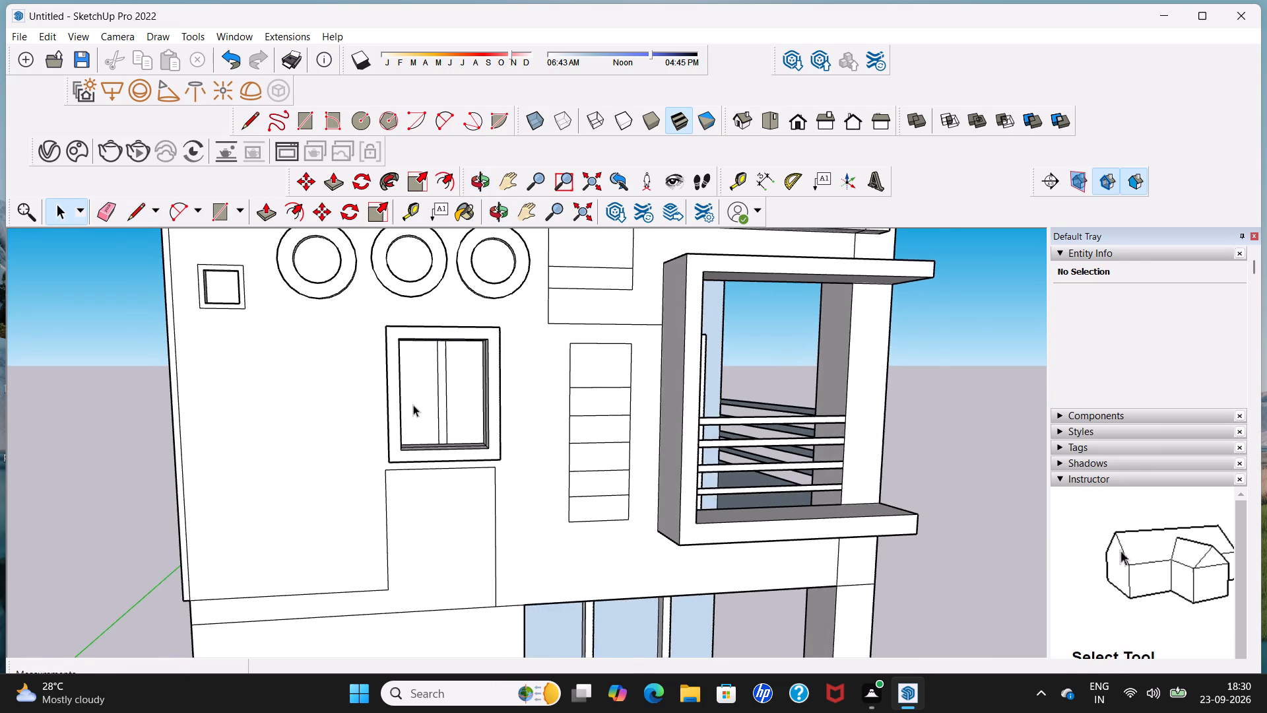
{"action": "scroll", "coordinate": [414, 403], "scroll_direction": "up", "scroll_amount": 1}
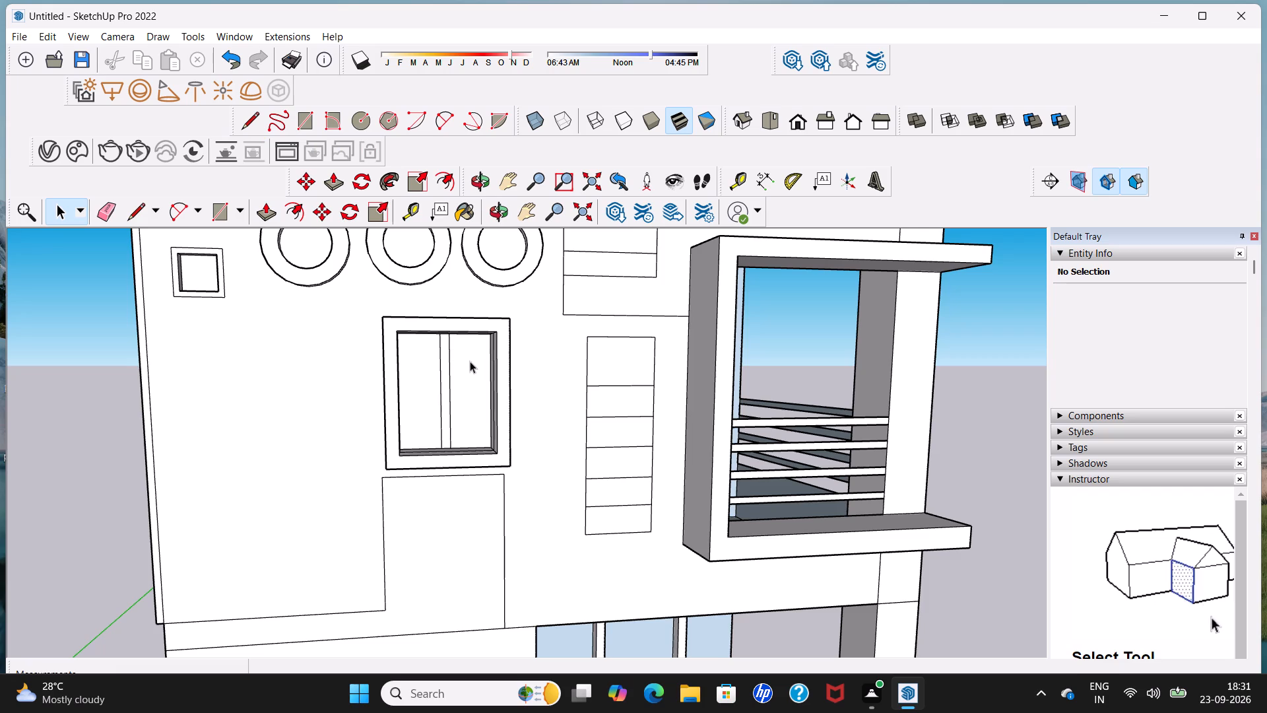
{"action": "middle_click_drag", "start_coordinate": [471, 361], "coordinate": [413, 341]}
{"action": "scroll", "coordinate": [415, 323], "scroll_direction": "down", "scroll_amount": 9}
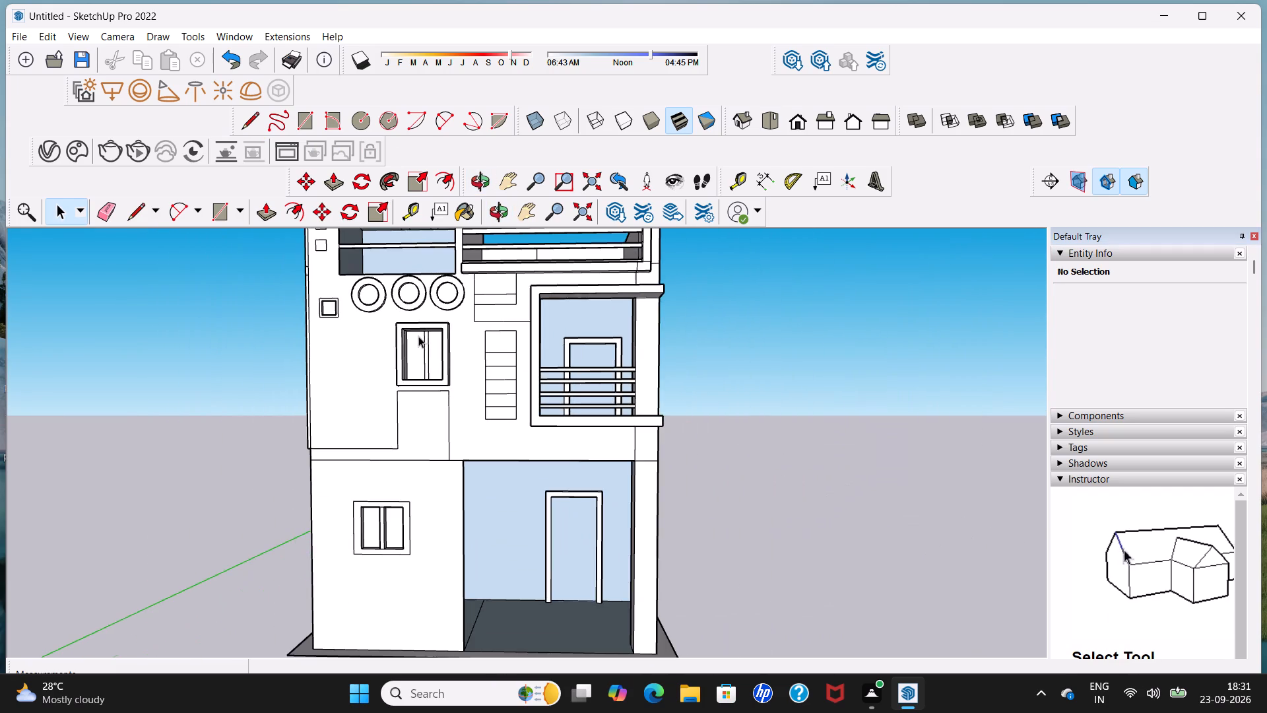
{"action": "scroll", "coordinate": [412, 335], "scroll_direction": "down", "scroll_amount": 1}
{"action": "middle_click_drag", "start_coordinate": [412, 337], "coordinate": [542, 360]}
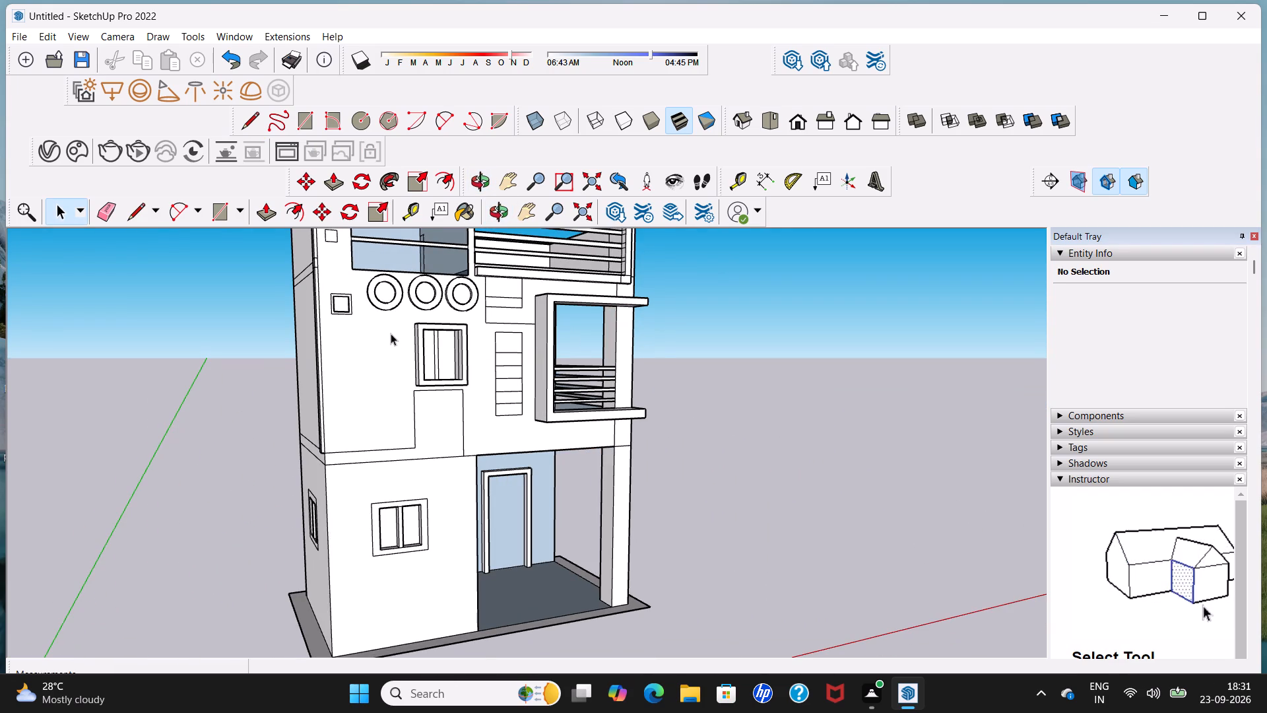
{"action": "scroll", "coordinate": [391, 333], "scroll_direction": "up", "scroll_amount": 1}
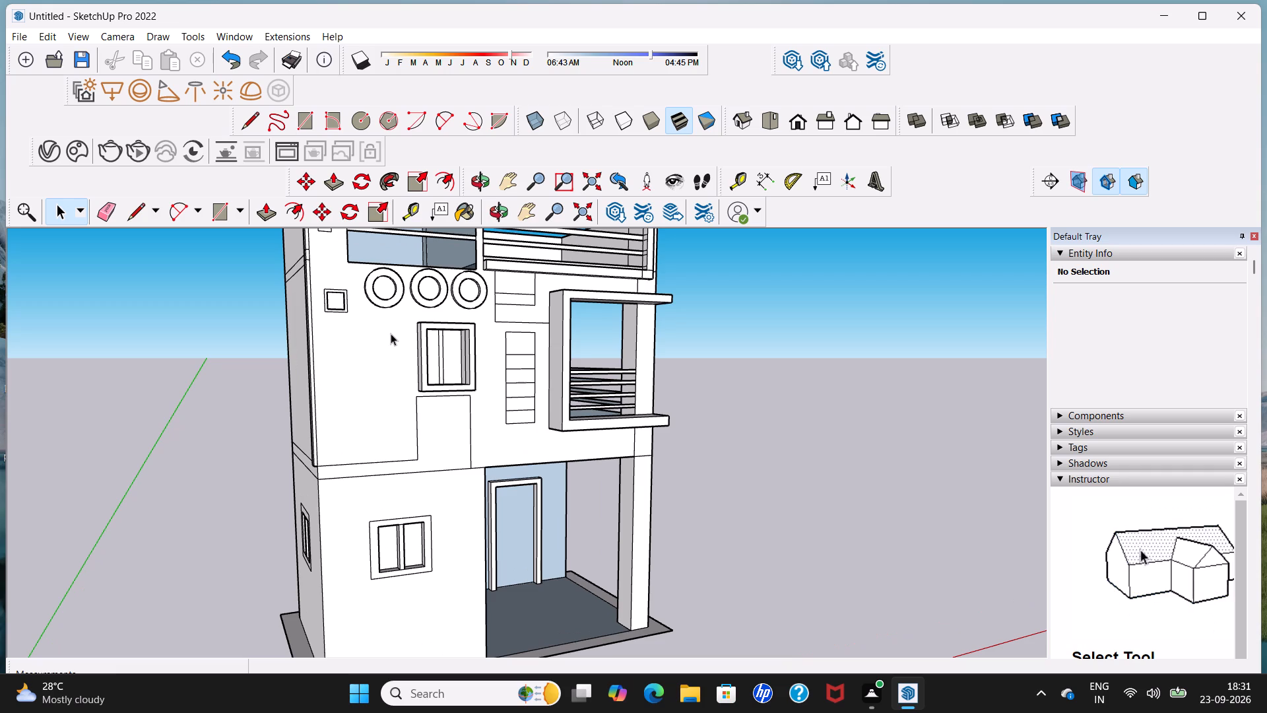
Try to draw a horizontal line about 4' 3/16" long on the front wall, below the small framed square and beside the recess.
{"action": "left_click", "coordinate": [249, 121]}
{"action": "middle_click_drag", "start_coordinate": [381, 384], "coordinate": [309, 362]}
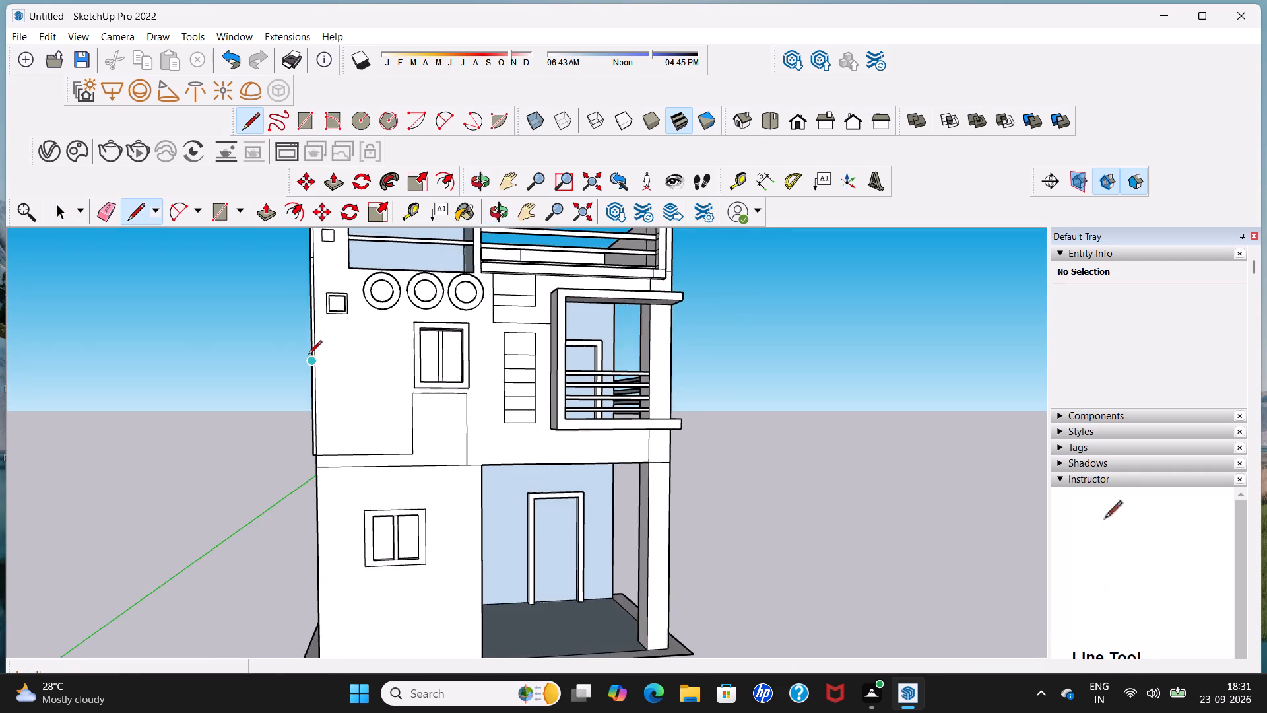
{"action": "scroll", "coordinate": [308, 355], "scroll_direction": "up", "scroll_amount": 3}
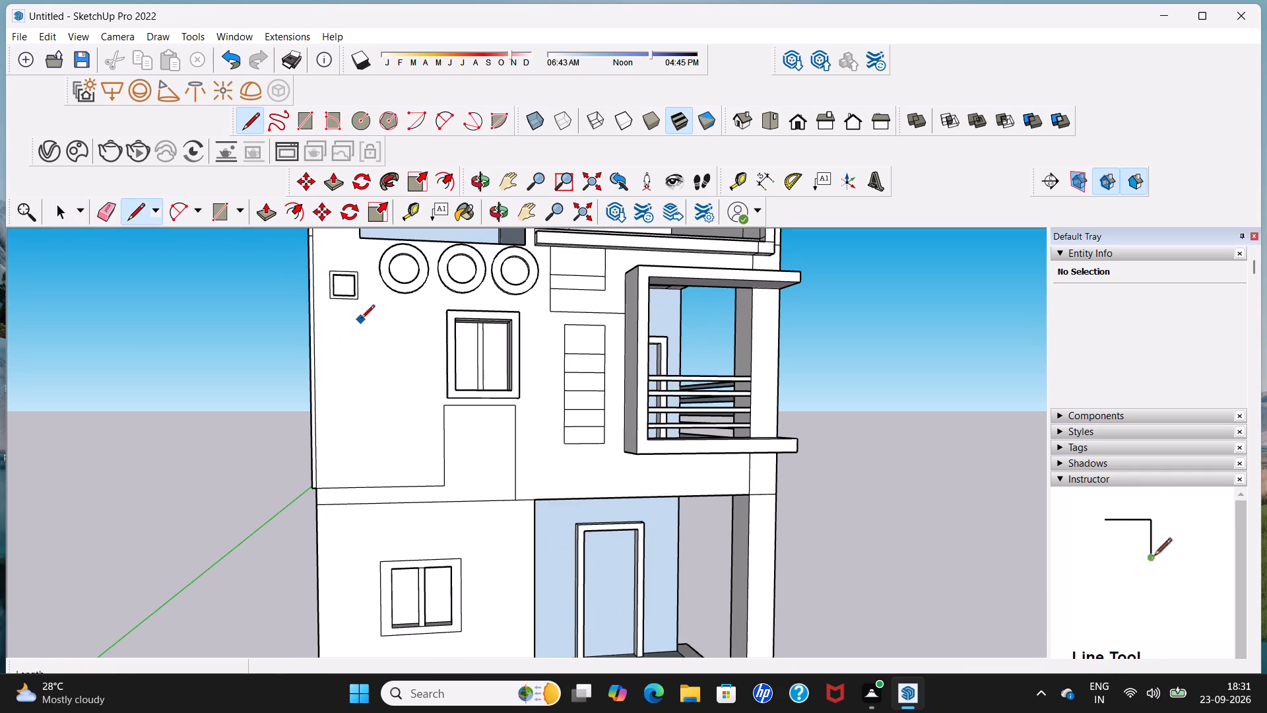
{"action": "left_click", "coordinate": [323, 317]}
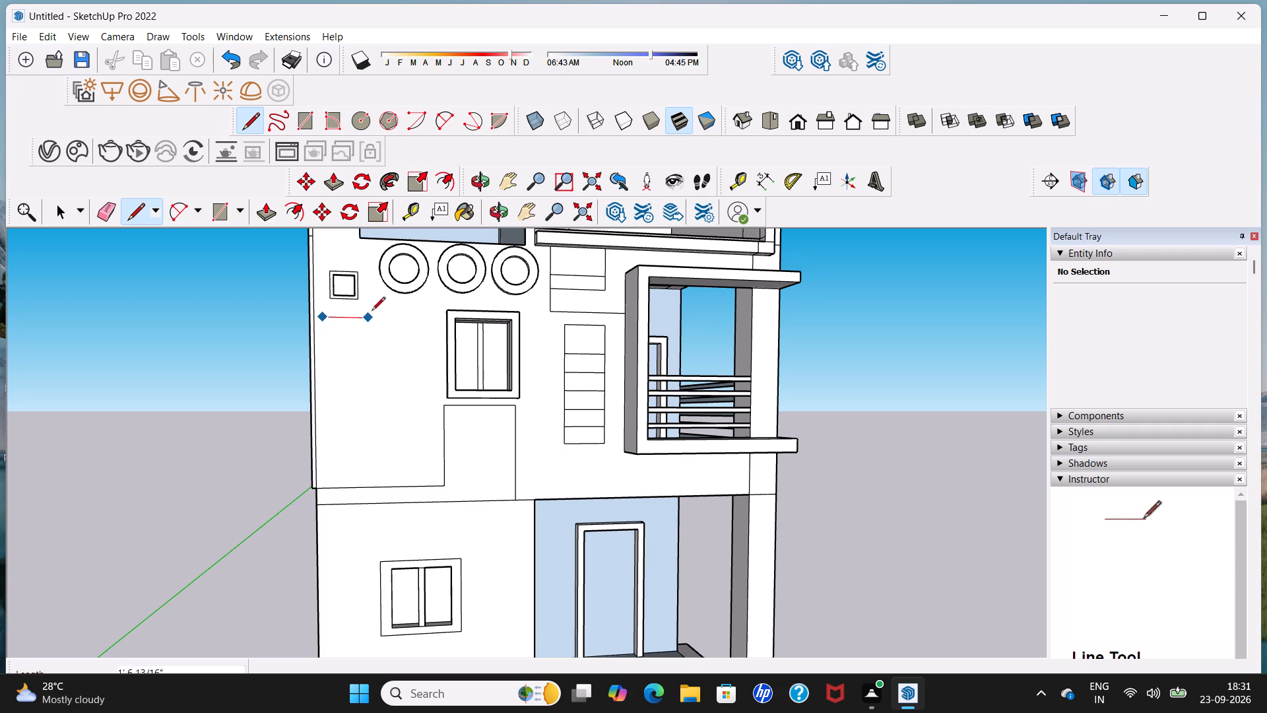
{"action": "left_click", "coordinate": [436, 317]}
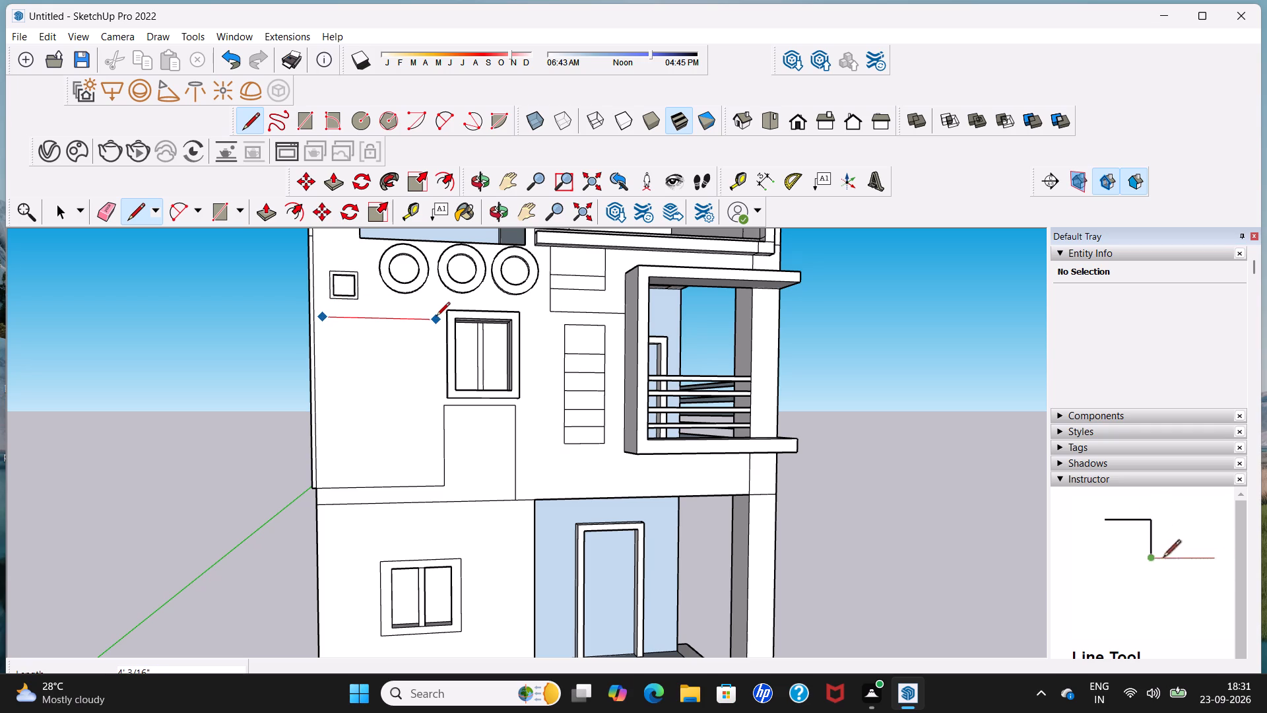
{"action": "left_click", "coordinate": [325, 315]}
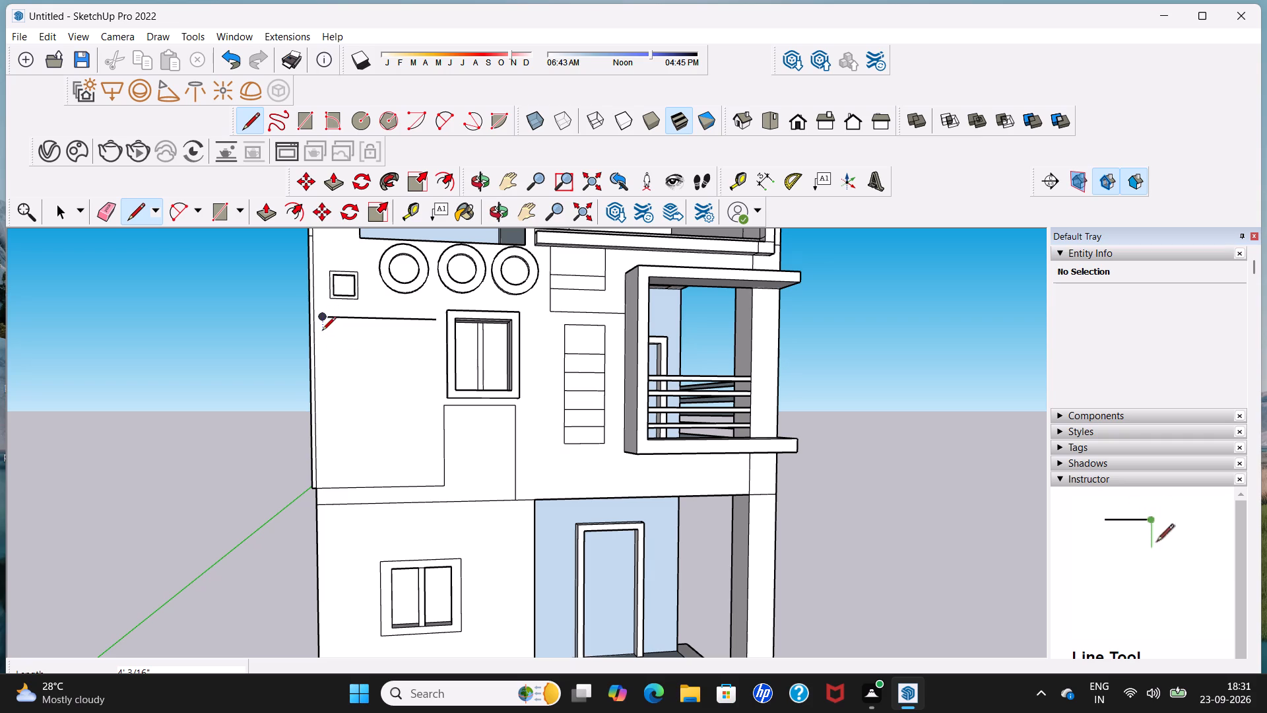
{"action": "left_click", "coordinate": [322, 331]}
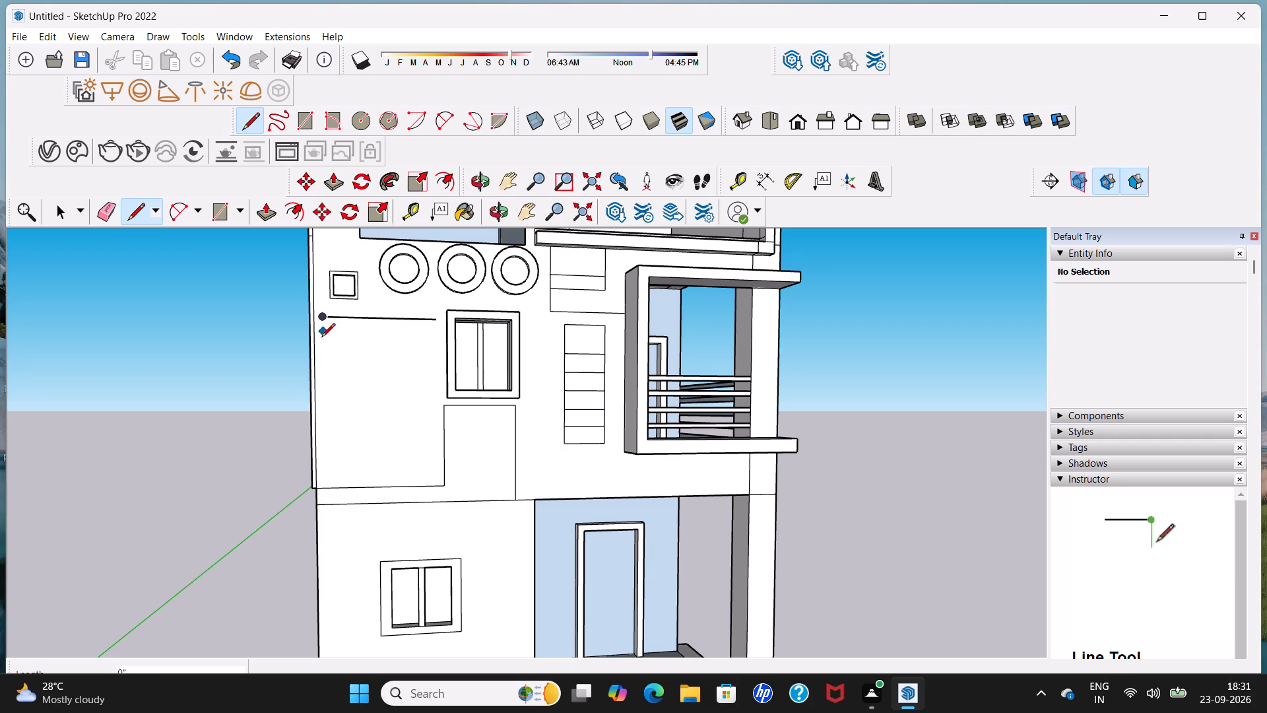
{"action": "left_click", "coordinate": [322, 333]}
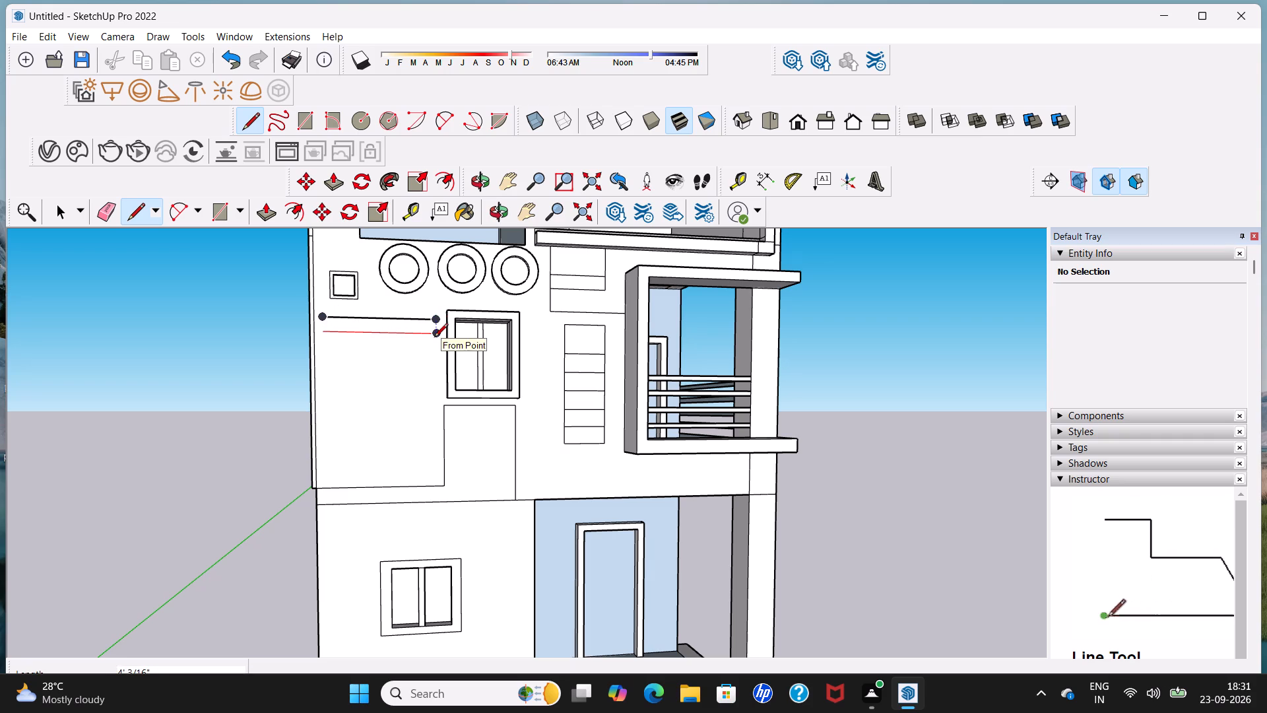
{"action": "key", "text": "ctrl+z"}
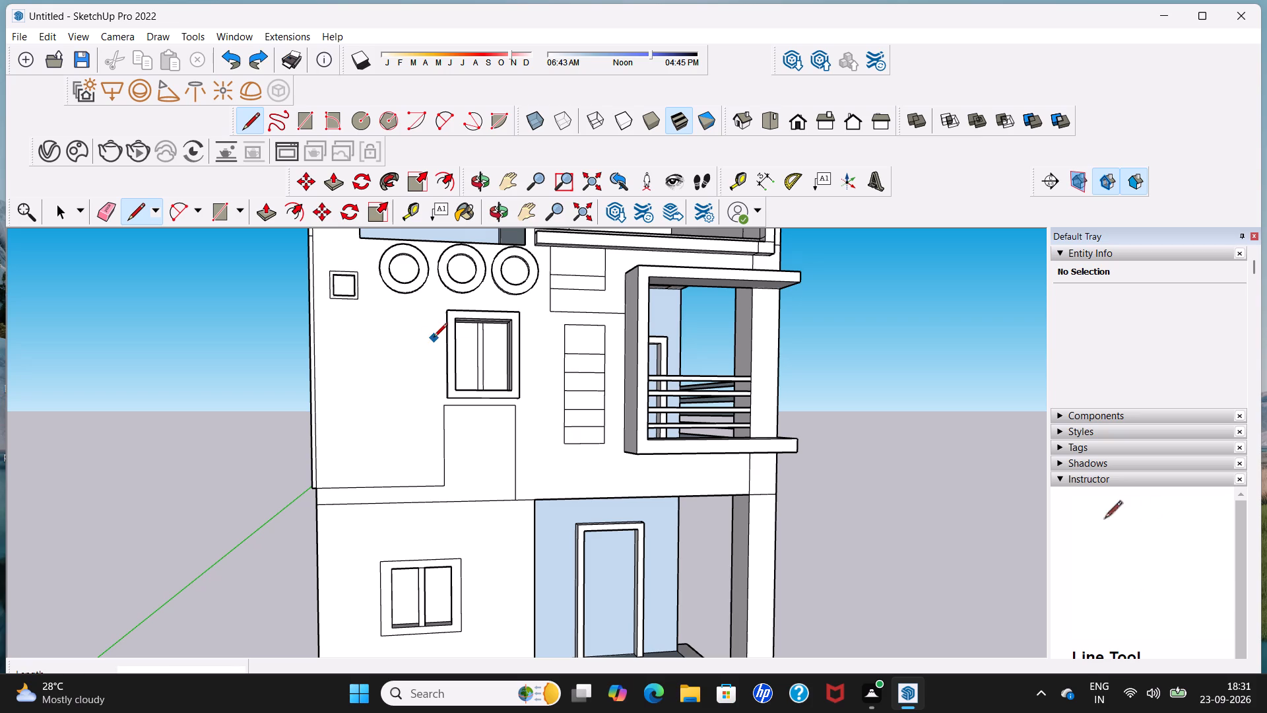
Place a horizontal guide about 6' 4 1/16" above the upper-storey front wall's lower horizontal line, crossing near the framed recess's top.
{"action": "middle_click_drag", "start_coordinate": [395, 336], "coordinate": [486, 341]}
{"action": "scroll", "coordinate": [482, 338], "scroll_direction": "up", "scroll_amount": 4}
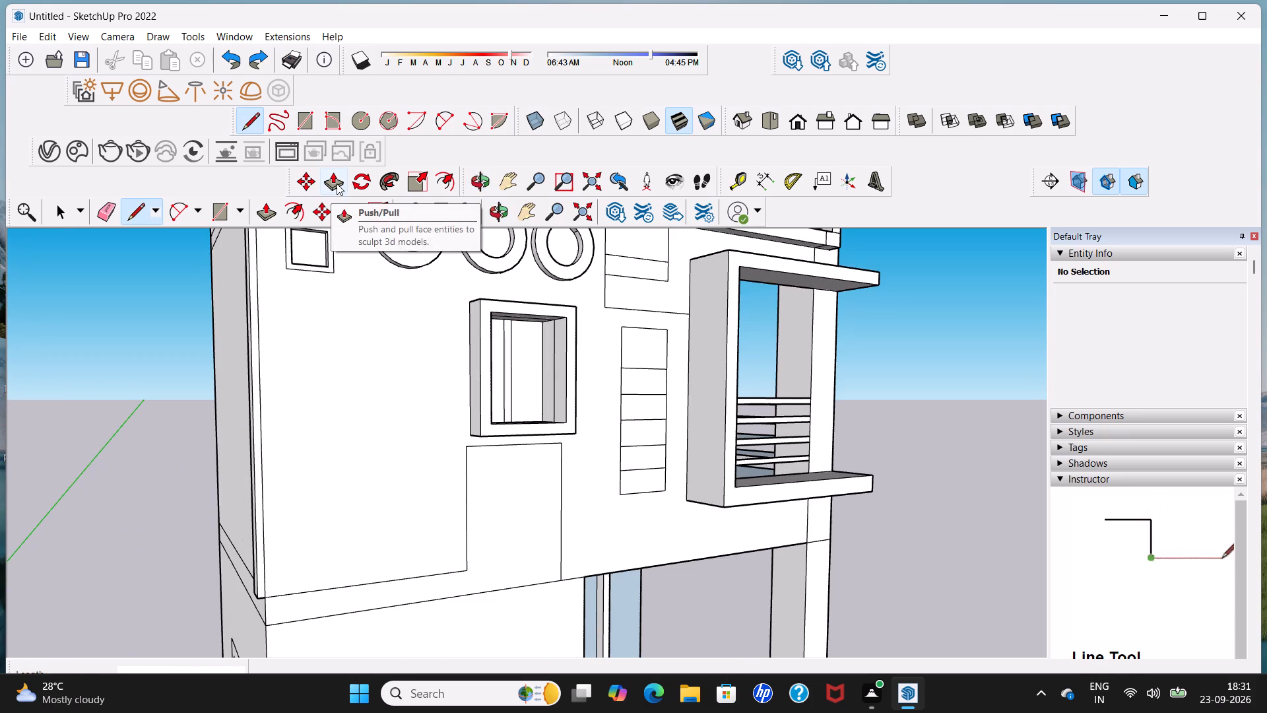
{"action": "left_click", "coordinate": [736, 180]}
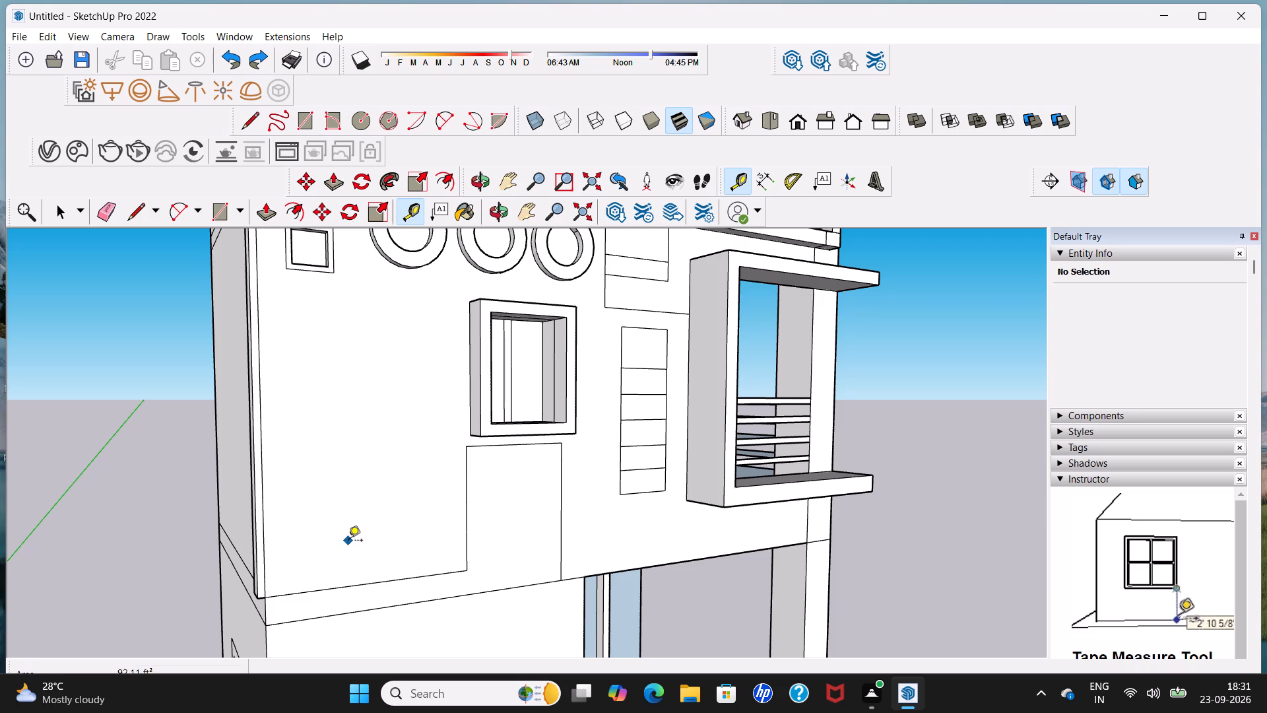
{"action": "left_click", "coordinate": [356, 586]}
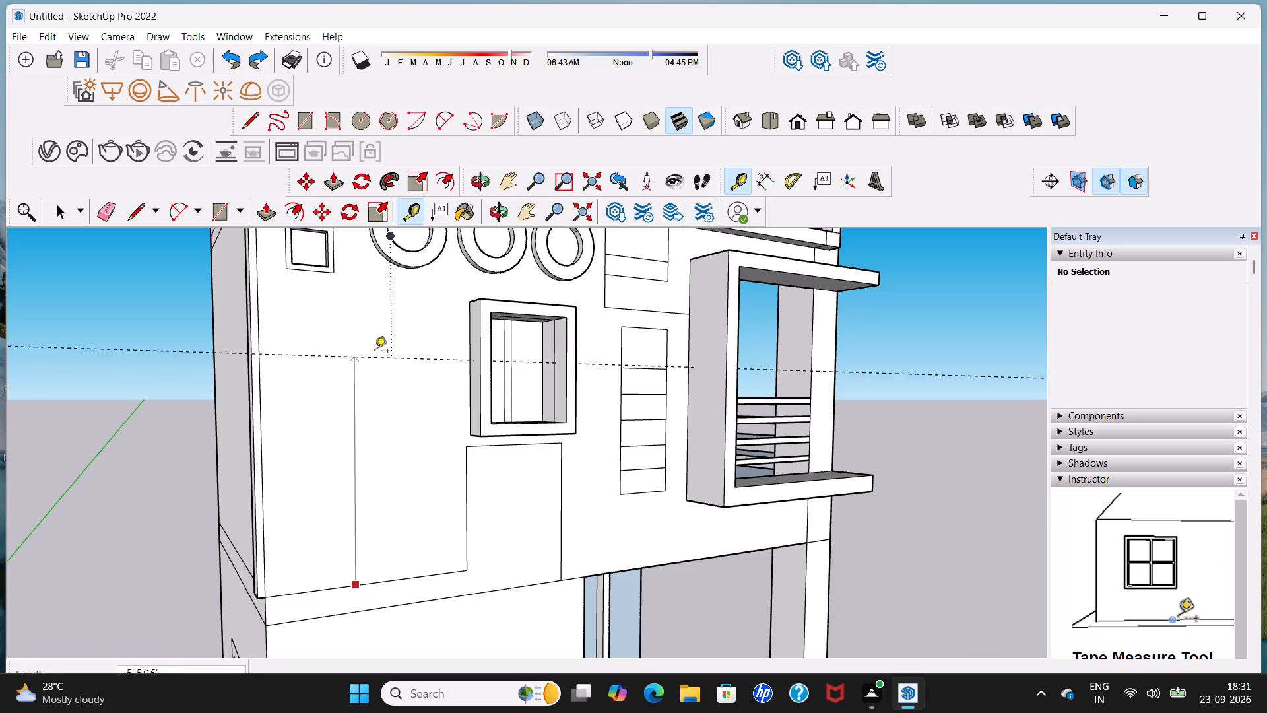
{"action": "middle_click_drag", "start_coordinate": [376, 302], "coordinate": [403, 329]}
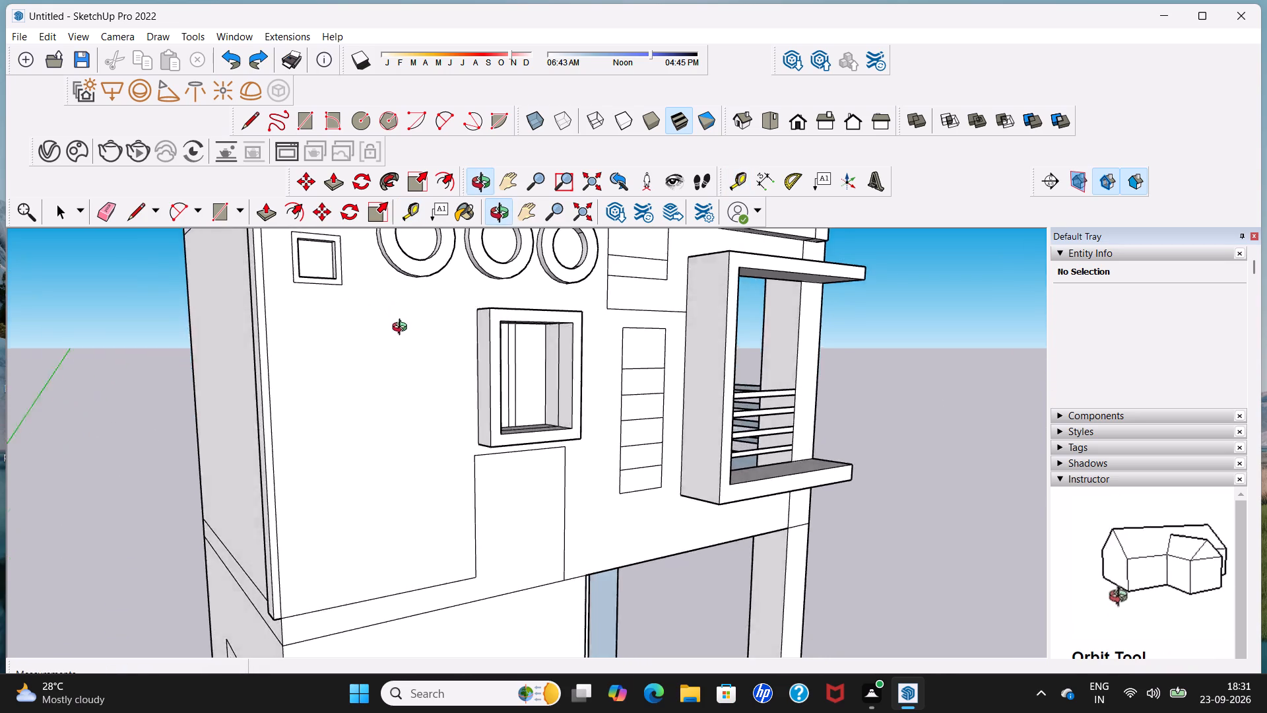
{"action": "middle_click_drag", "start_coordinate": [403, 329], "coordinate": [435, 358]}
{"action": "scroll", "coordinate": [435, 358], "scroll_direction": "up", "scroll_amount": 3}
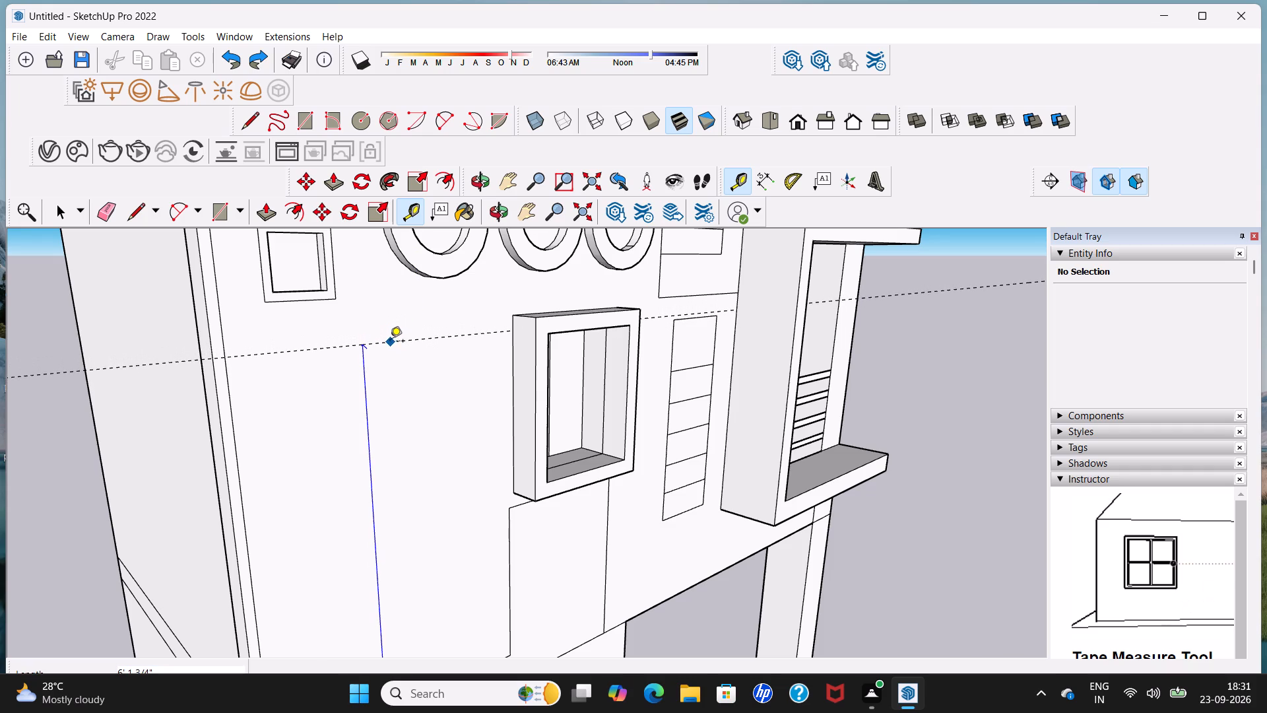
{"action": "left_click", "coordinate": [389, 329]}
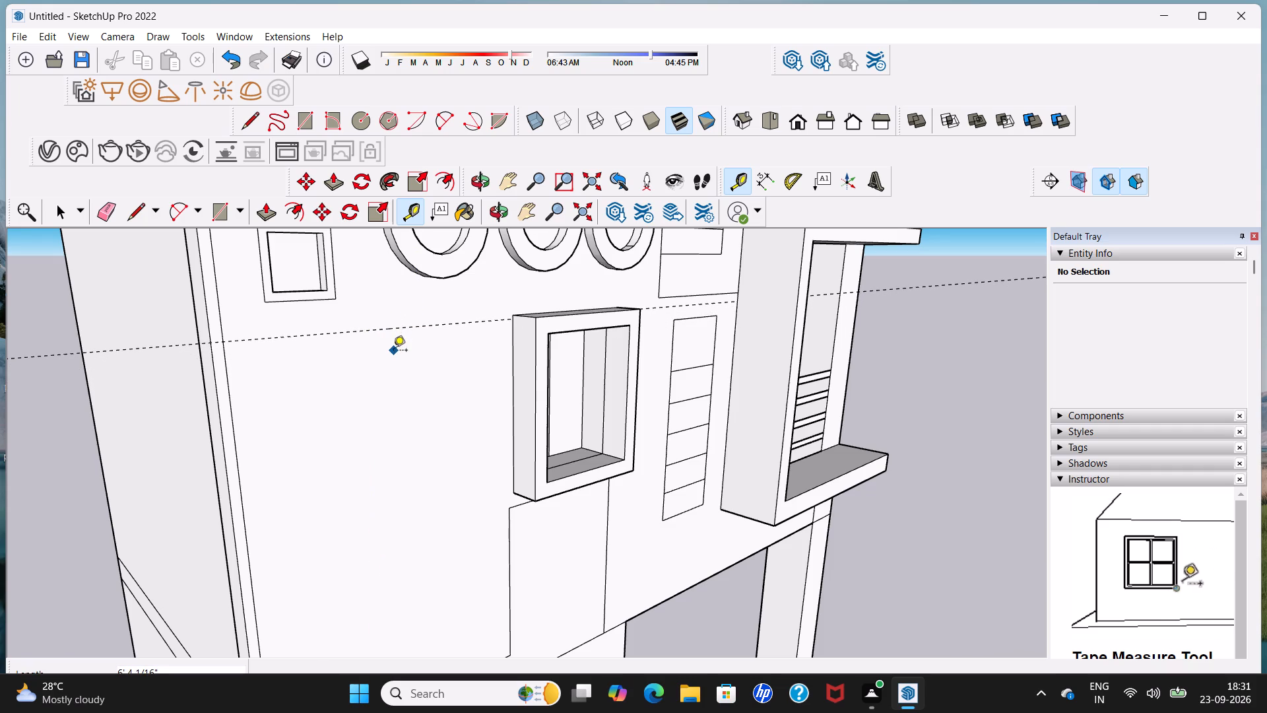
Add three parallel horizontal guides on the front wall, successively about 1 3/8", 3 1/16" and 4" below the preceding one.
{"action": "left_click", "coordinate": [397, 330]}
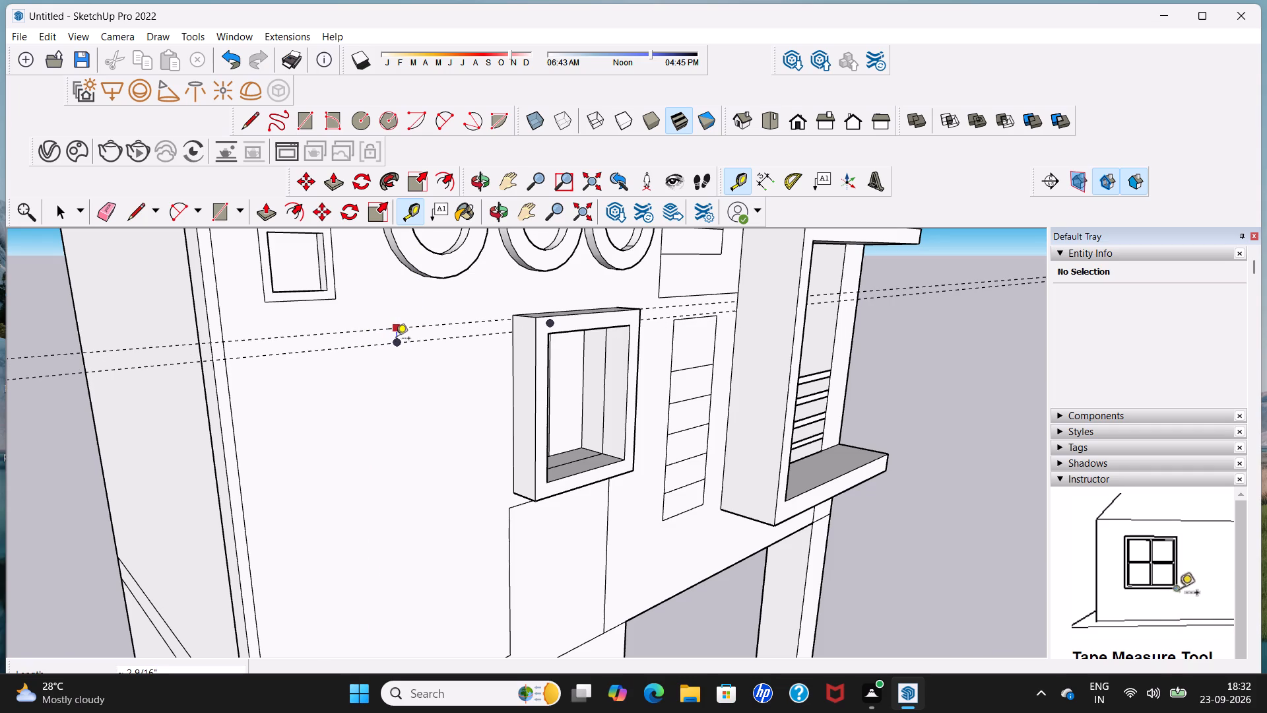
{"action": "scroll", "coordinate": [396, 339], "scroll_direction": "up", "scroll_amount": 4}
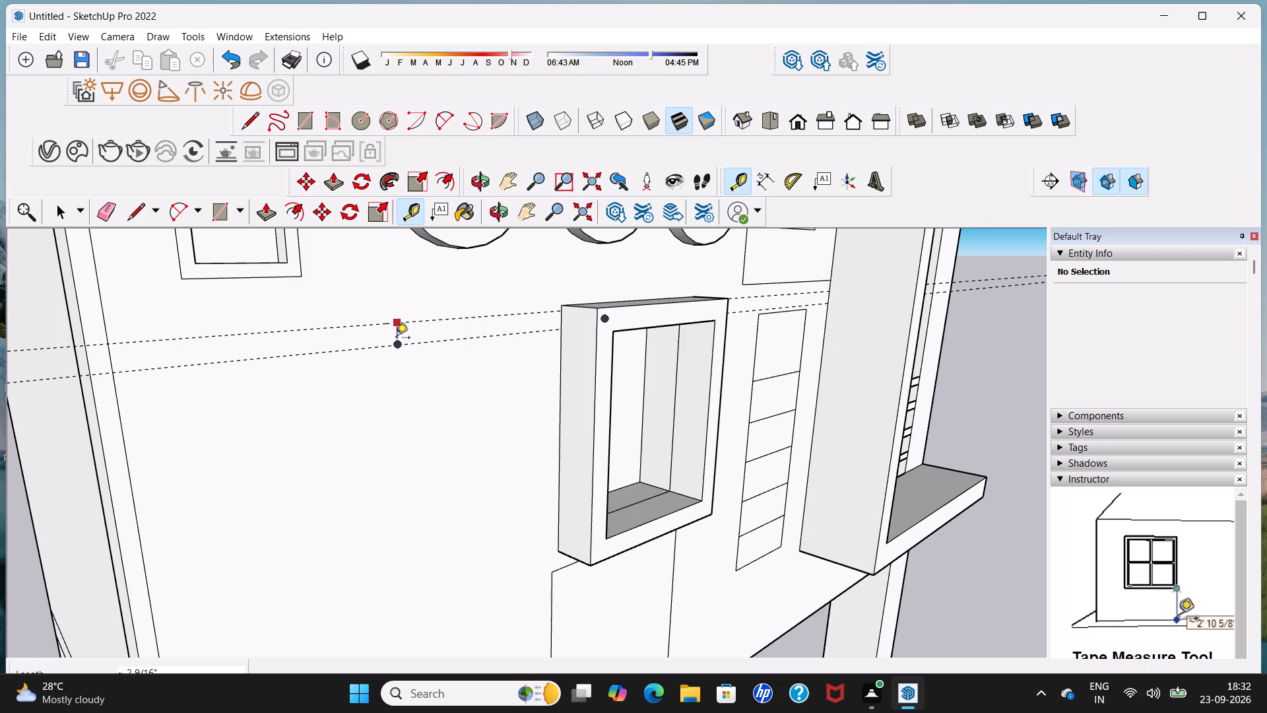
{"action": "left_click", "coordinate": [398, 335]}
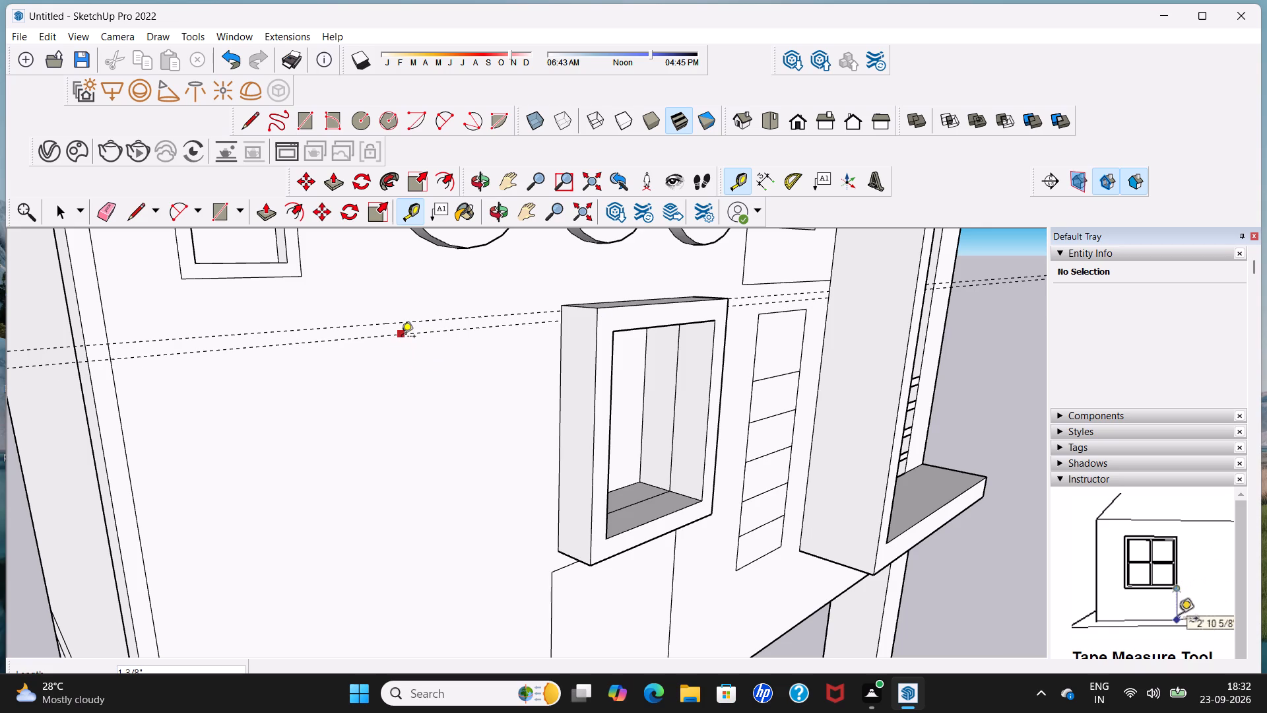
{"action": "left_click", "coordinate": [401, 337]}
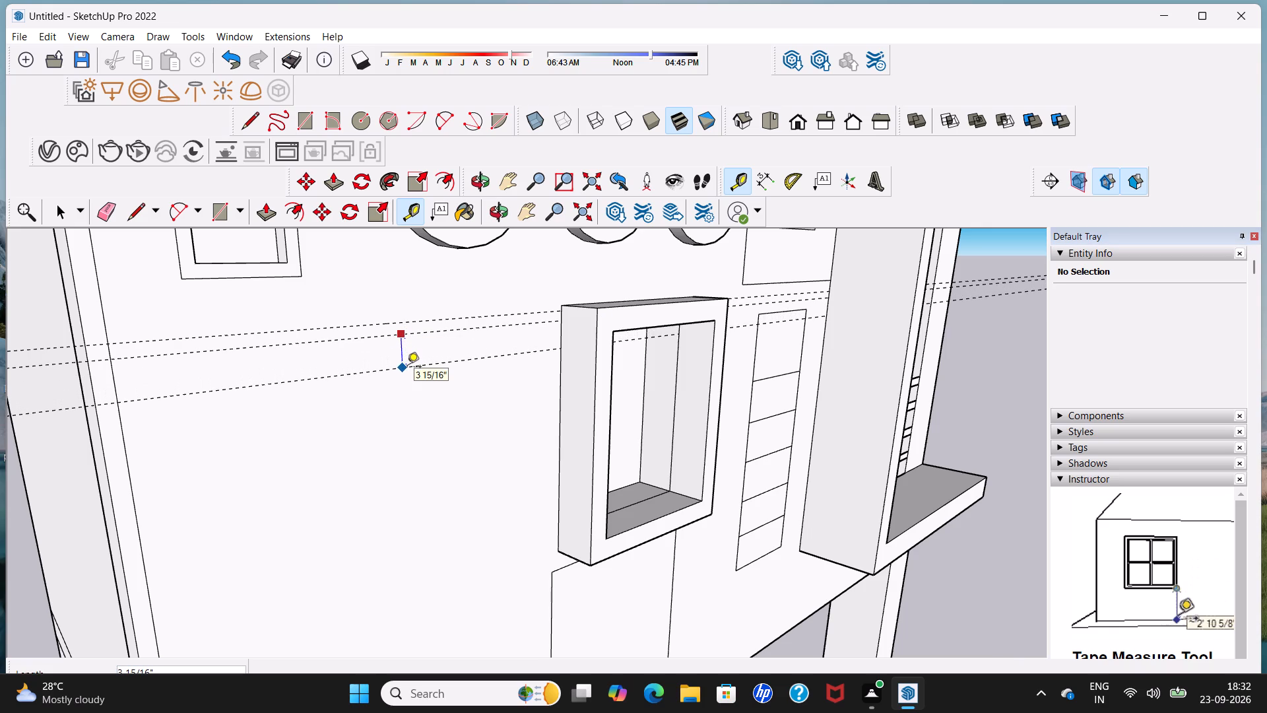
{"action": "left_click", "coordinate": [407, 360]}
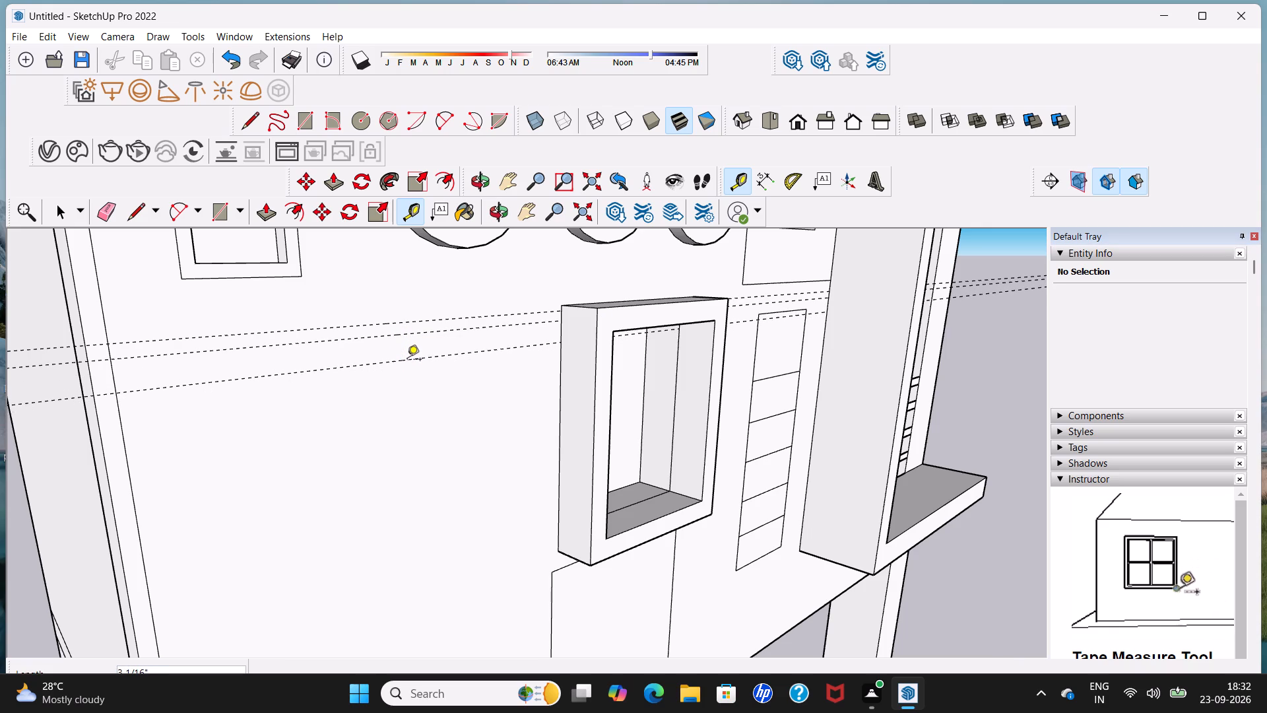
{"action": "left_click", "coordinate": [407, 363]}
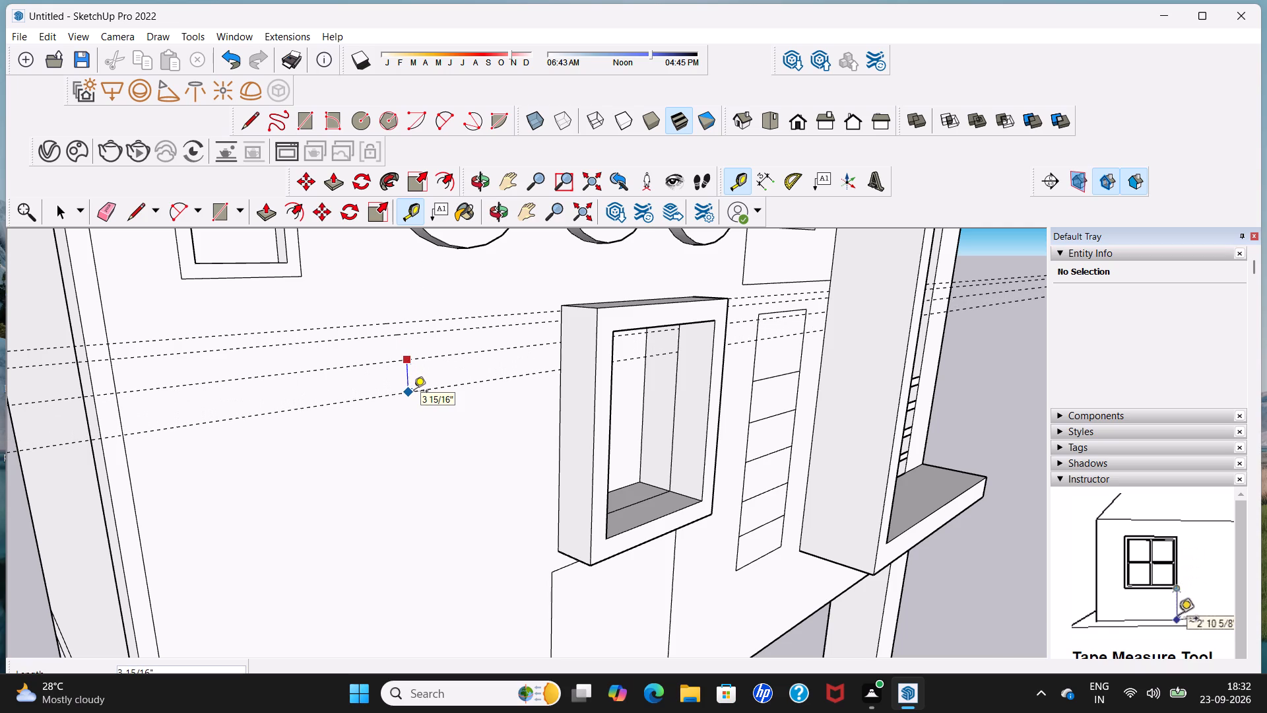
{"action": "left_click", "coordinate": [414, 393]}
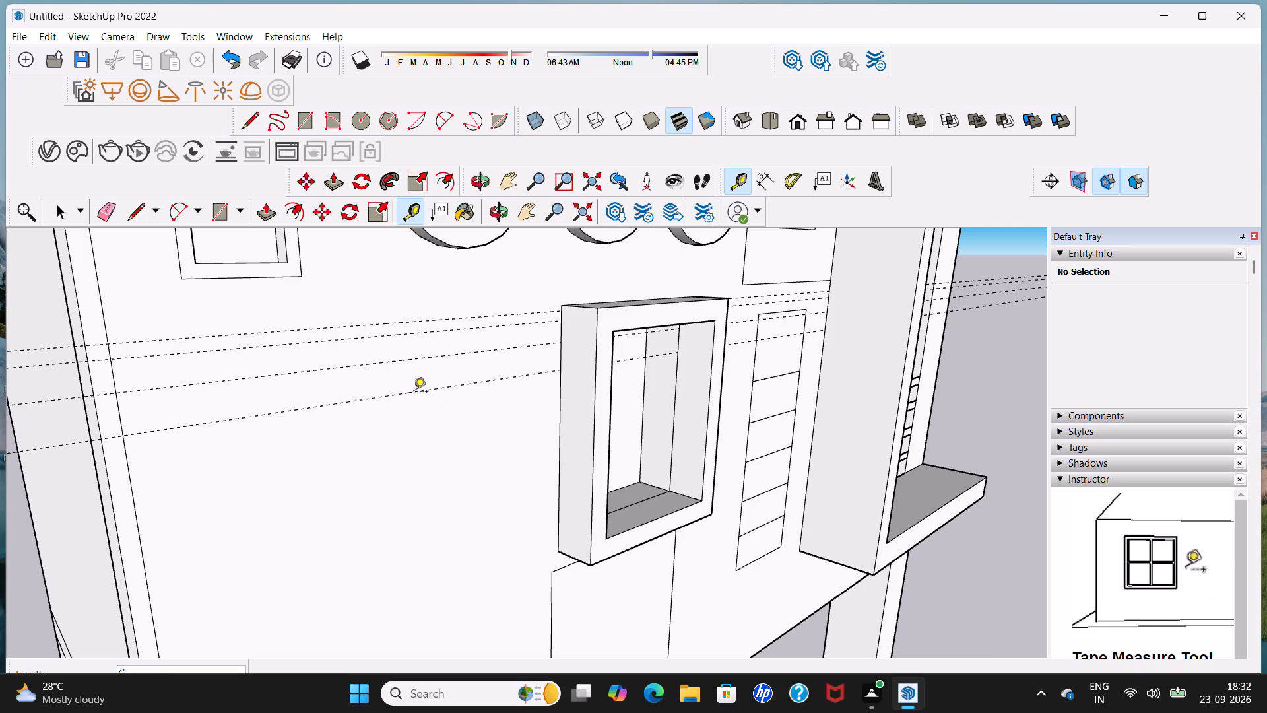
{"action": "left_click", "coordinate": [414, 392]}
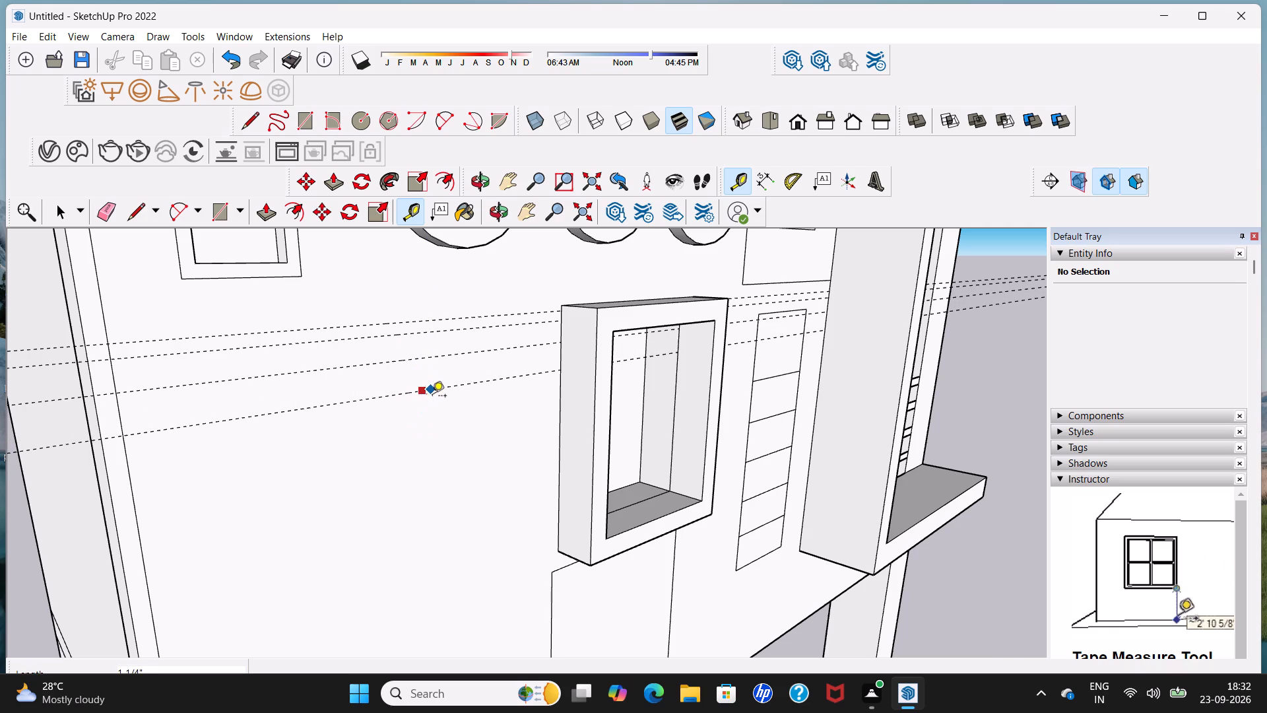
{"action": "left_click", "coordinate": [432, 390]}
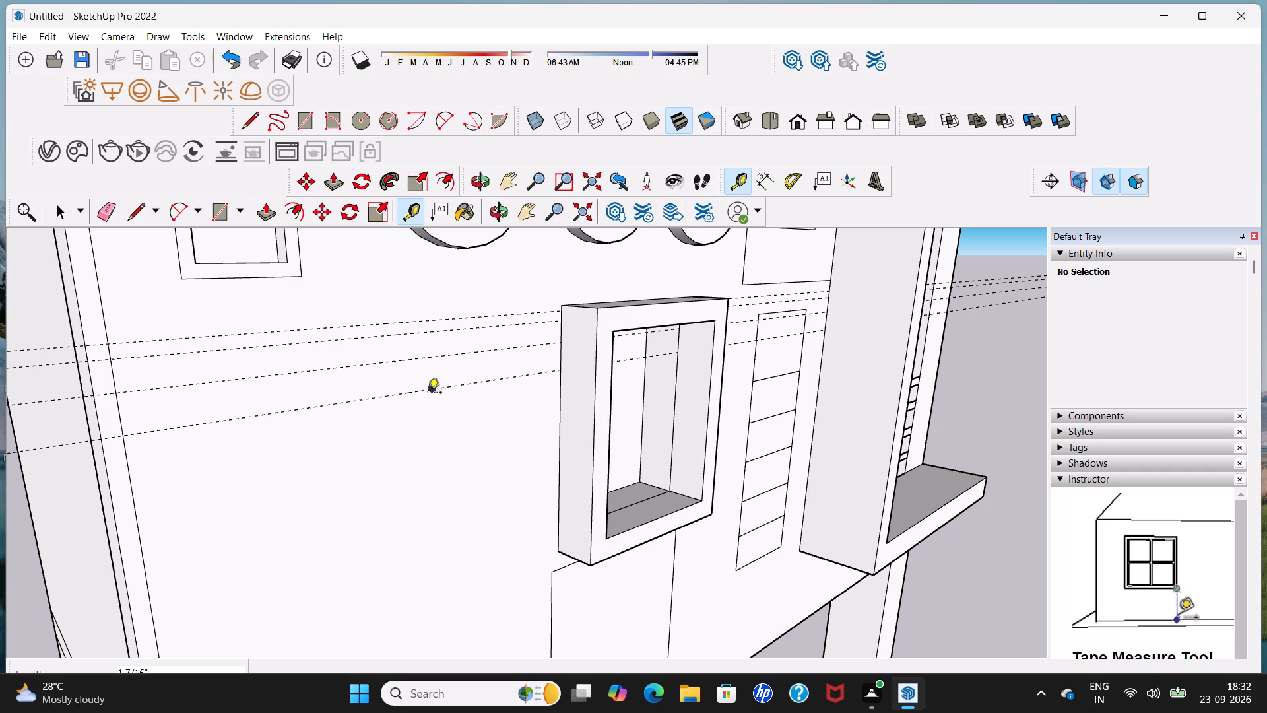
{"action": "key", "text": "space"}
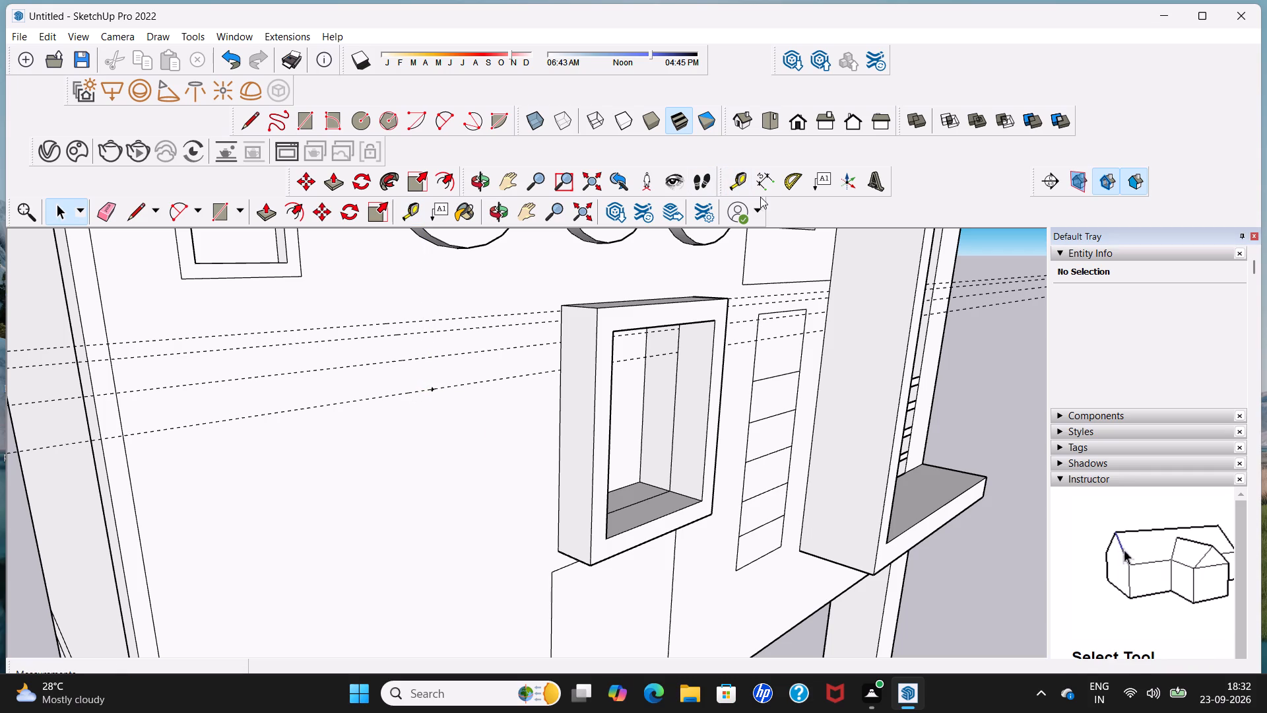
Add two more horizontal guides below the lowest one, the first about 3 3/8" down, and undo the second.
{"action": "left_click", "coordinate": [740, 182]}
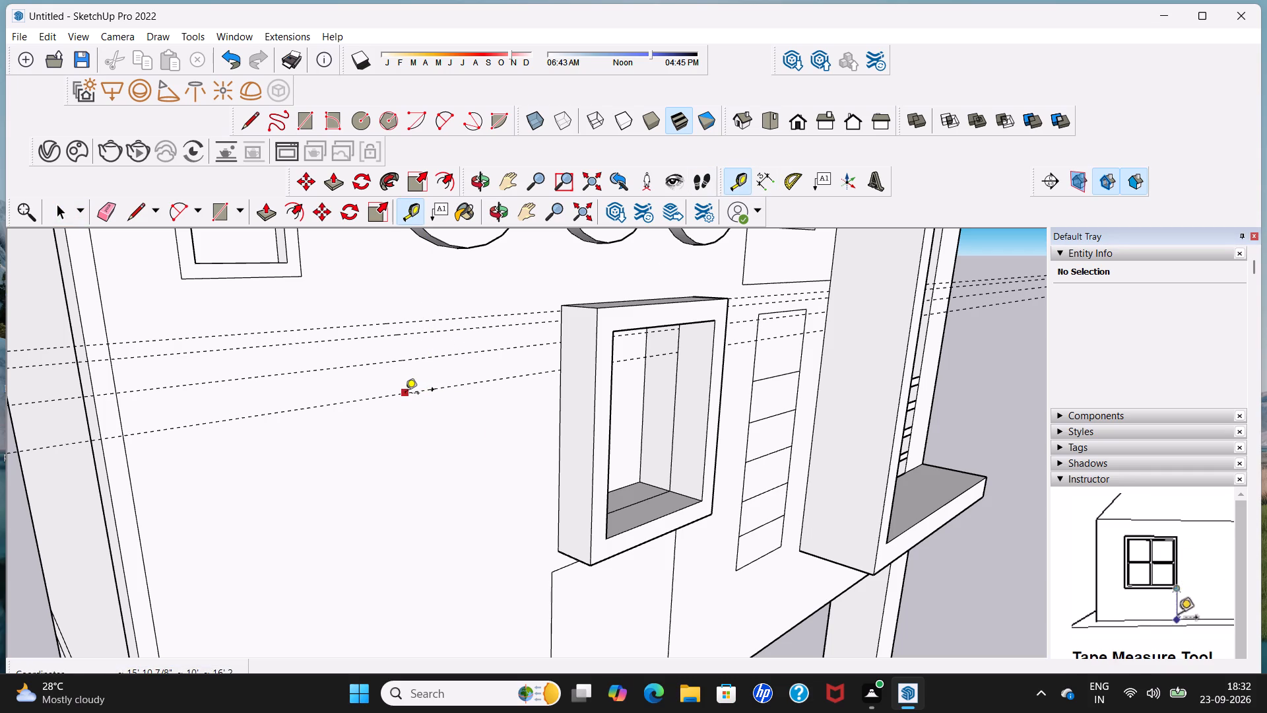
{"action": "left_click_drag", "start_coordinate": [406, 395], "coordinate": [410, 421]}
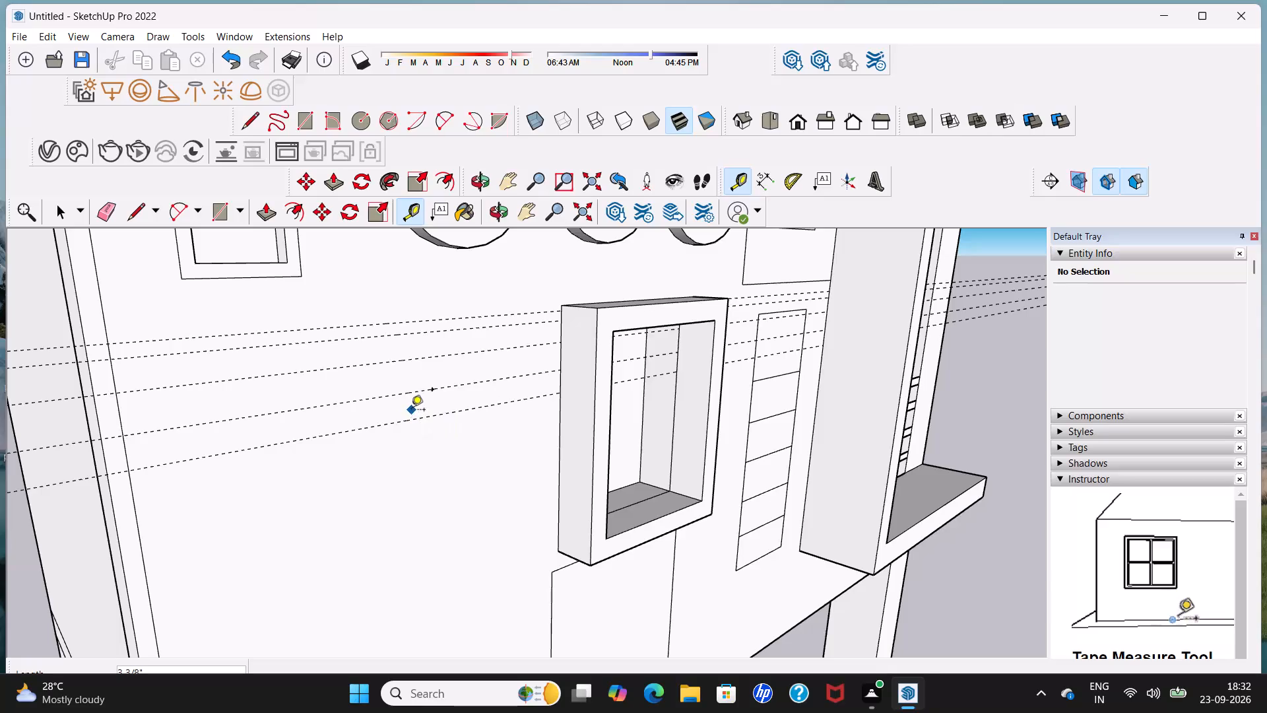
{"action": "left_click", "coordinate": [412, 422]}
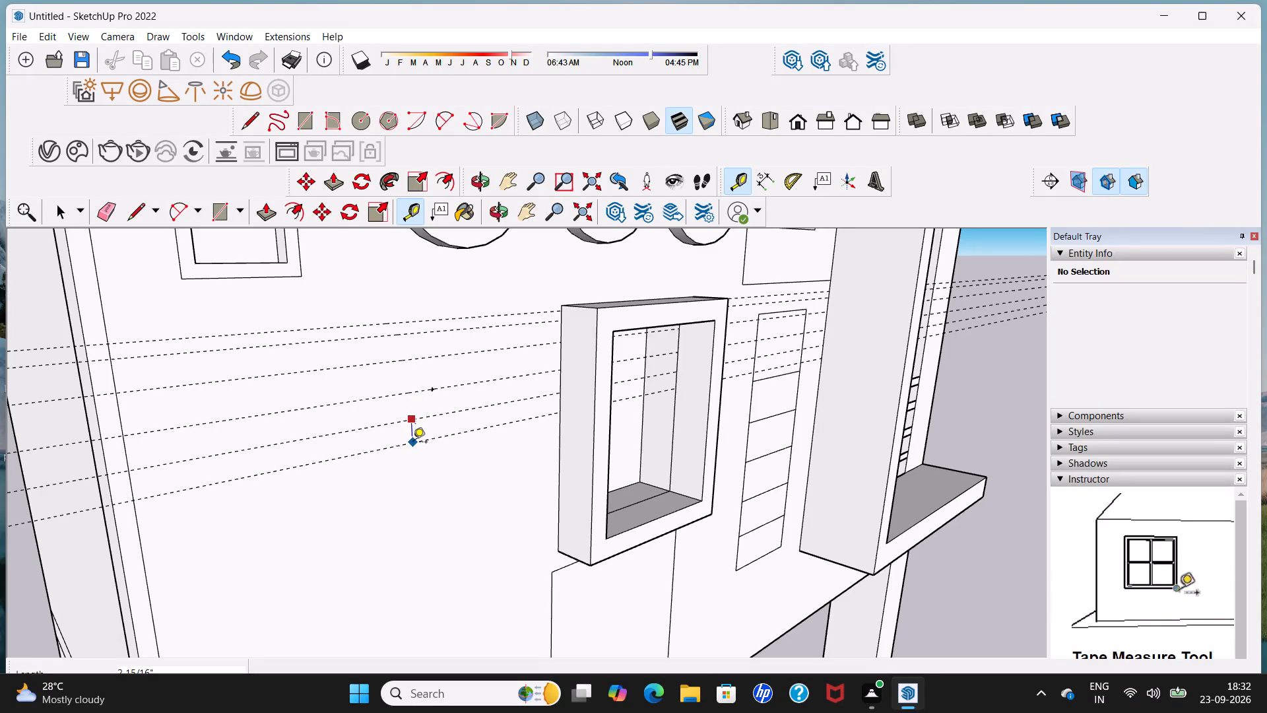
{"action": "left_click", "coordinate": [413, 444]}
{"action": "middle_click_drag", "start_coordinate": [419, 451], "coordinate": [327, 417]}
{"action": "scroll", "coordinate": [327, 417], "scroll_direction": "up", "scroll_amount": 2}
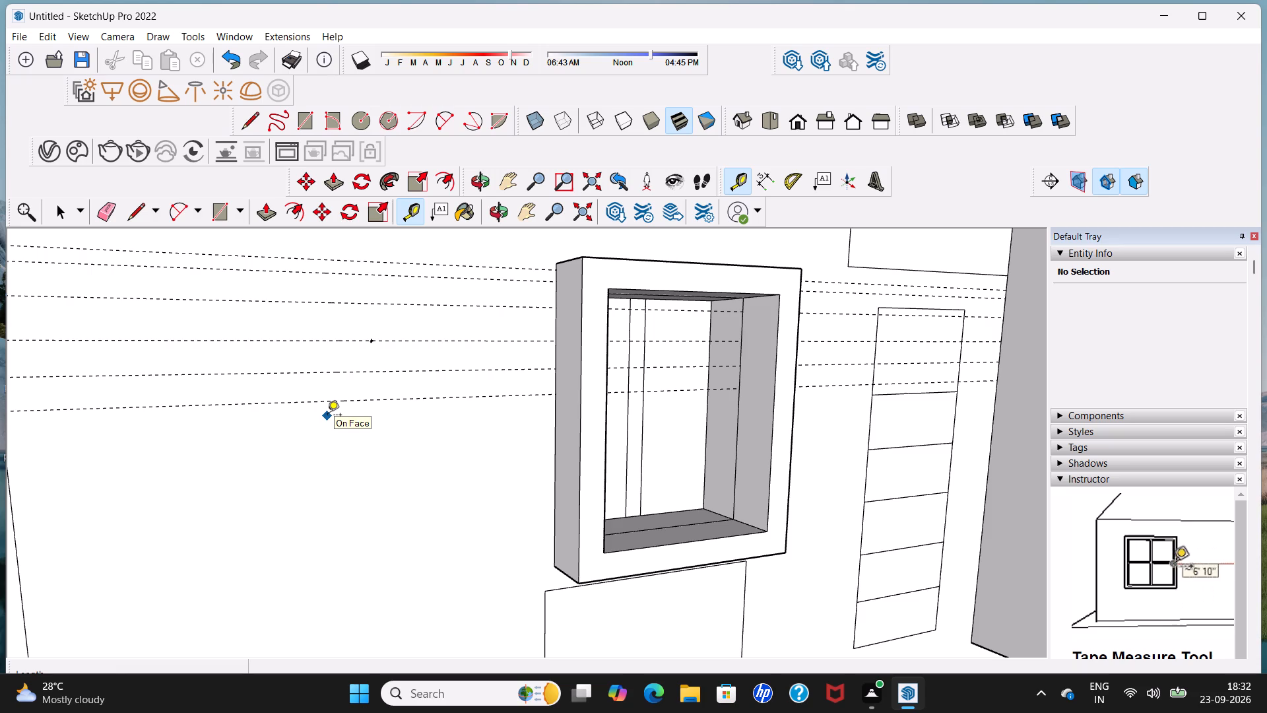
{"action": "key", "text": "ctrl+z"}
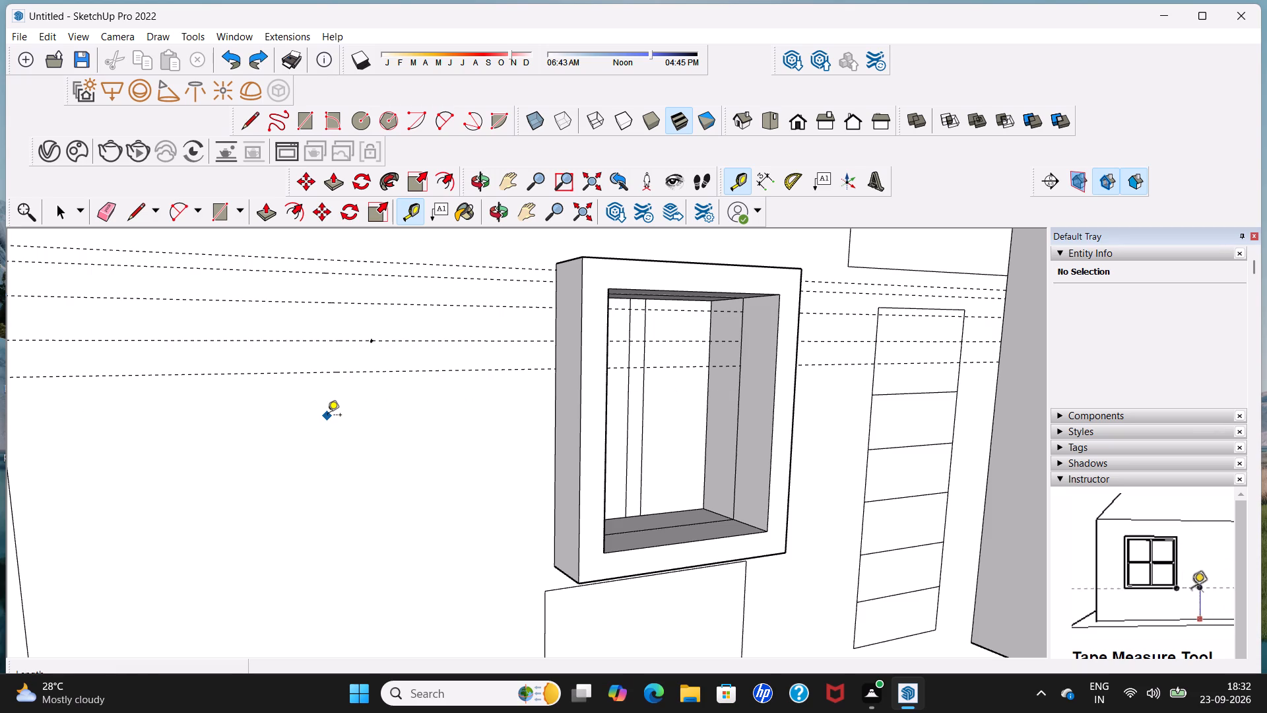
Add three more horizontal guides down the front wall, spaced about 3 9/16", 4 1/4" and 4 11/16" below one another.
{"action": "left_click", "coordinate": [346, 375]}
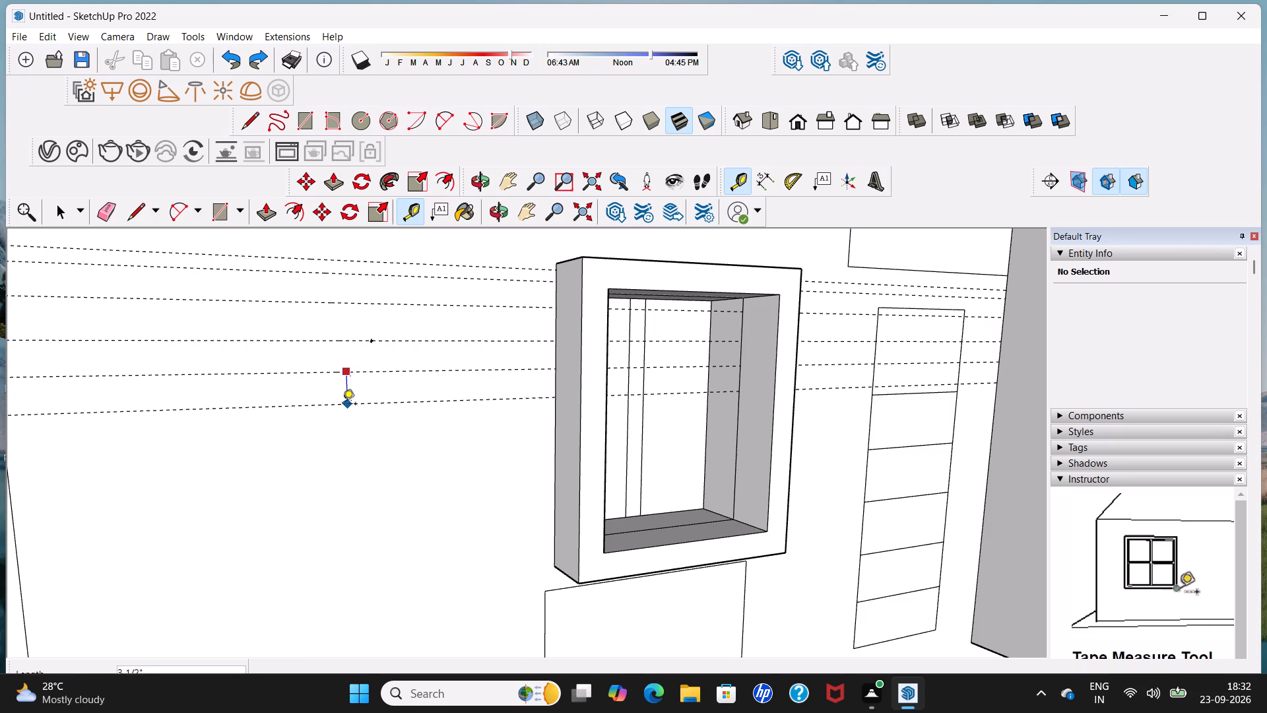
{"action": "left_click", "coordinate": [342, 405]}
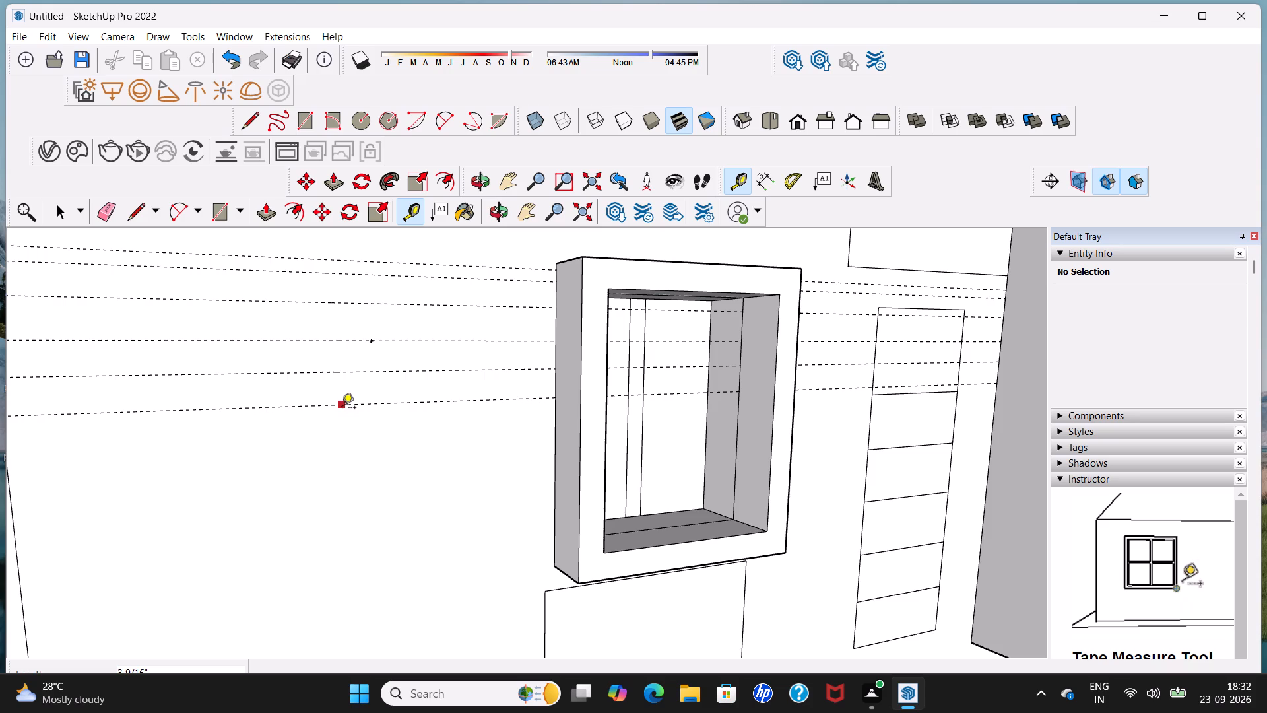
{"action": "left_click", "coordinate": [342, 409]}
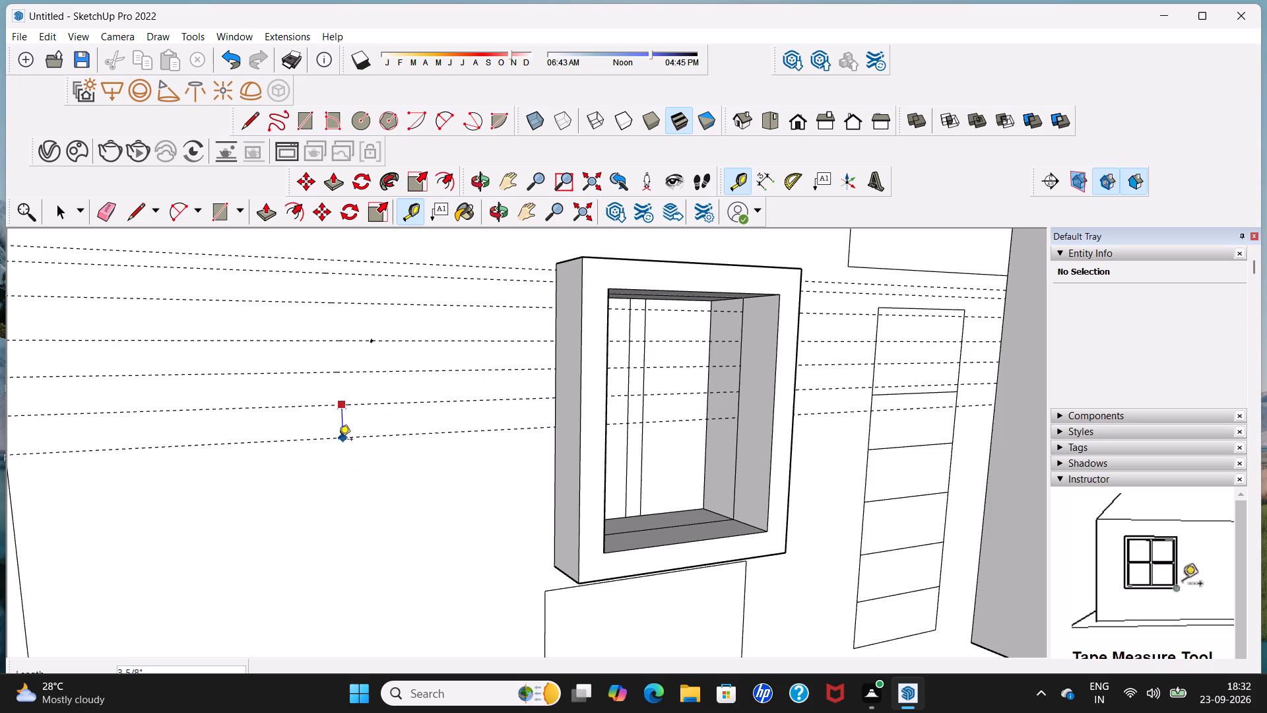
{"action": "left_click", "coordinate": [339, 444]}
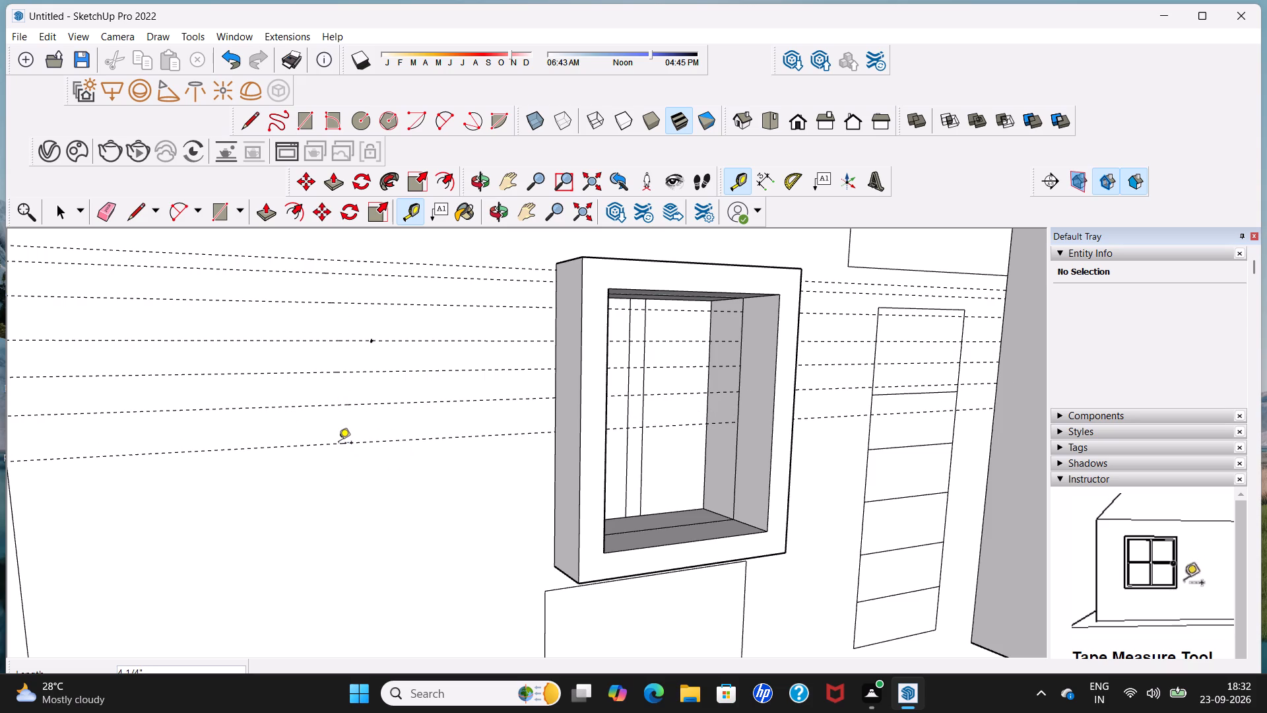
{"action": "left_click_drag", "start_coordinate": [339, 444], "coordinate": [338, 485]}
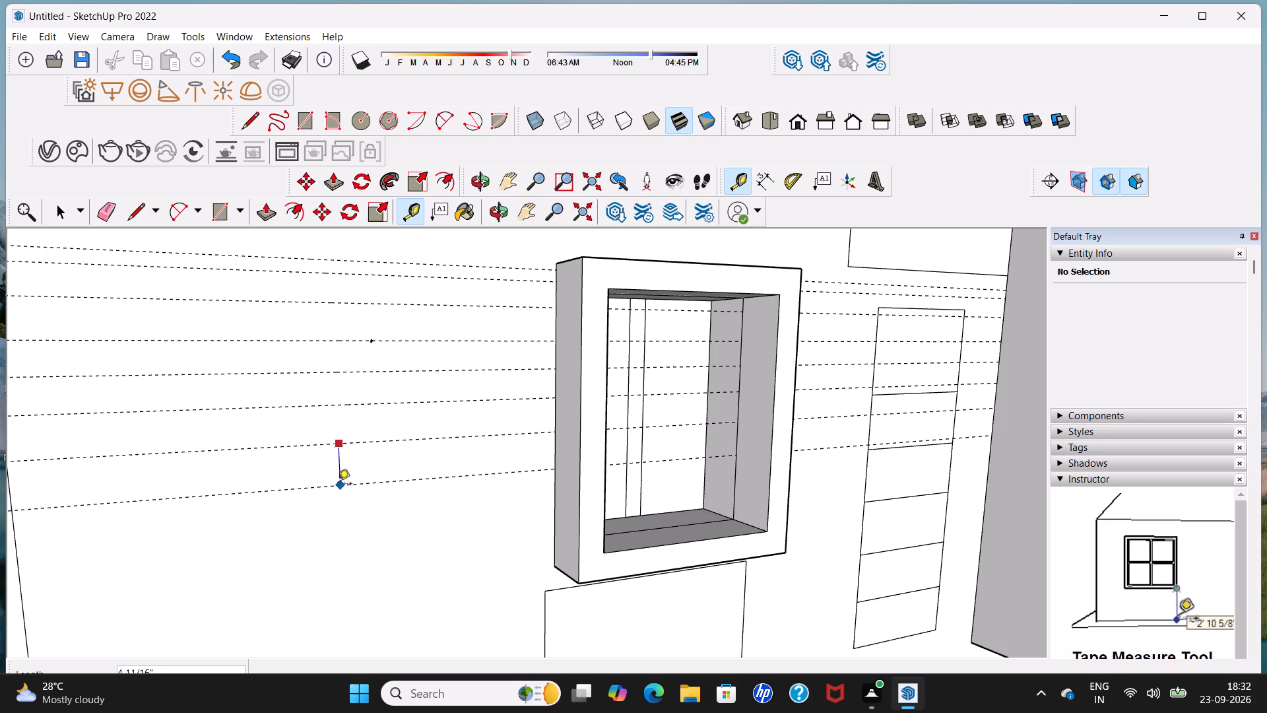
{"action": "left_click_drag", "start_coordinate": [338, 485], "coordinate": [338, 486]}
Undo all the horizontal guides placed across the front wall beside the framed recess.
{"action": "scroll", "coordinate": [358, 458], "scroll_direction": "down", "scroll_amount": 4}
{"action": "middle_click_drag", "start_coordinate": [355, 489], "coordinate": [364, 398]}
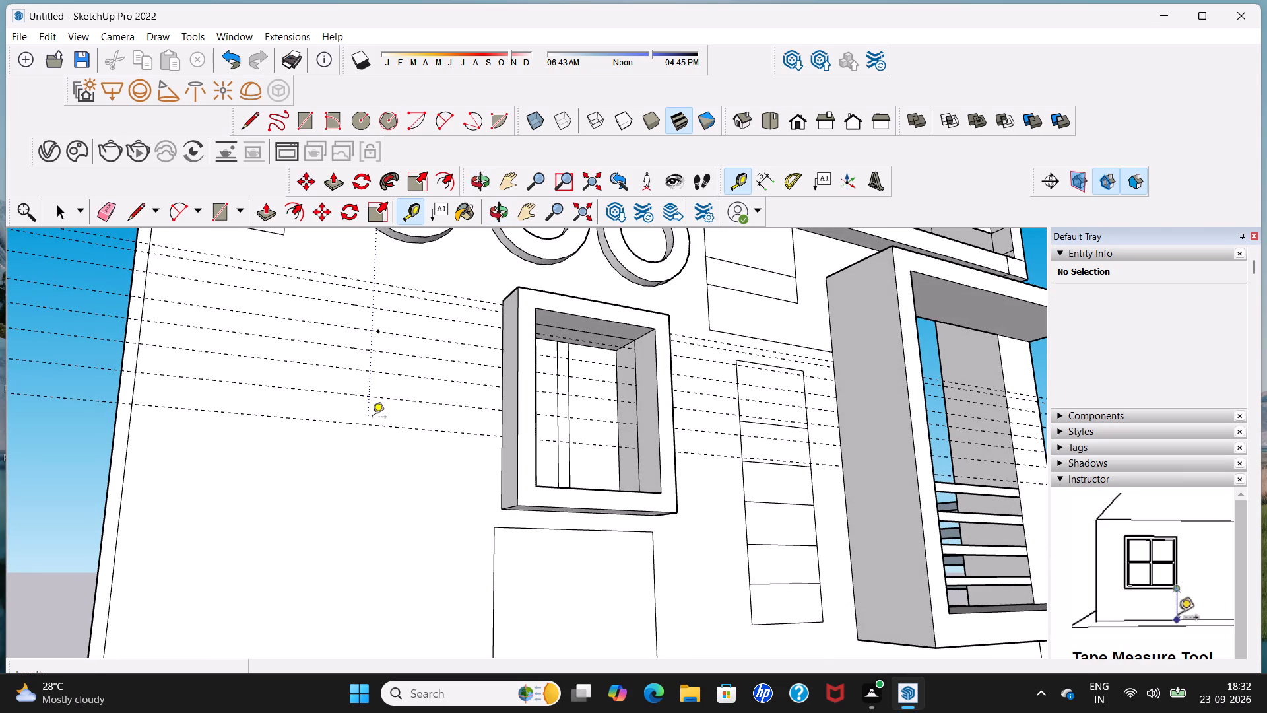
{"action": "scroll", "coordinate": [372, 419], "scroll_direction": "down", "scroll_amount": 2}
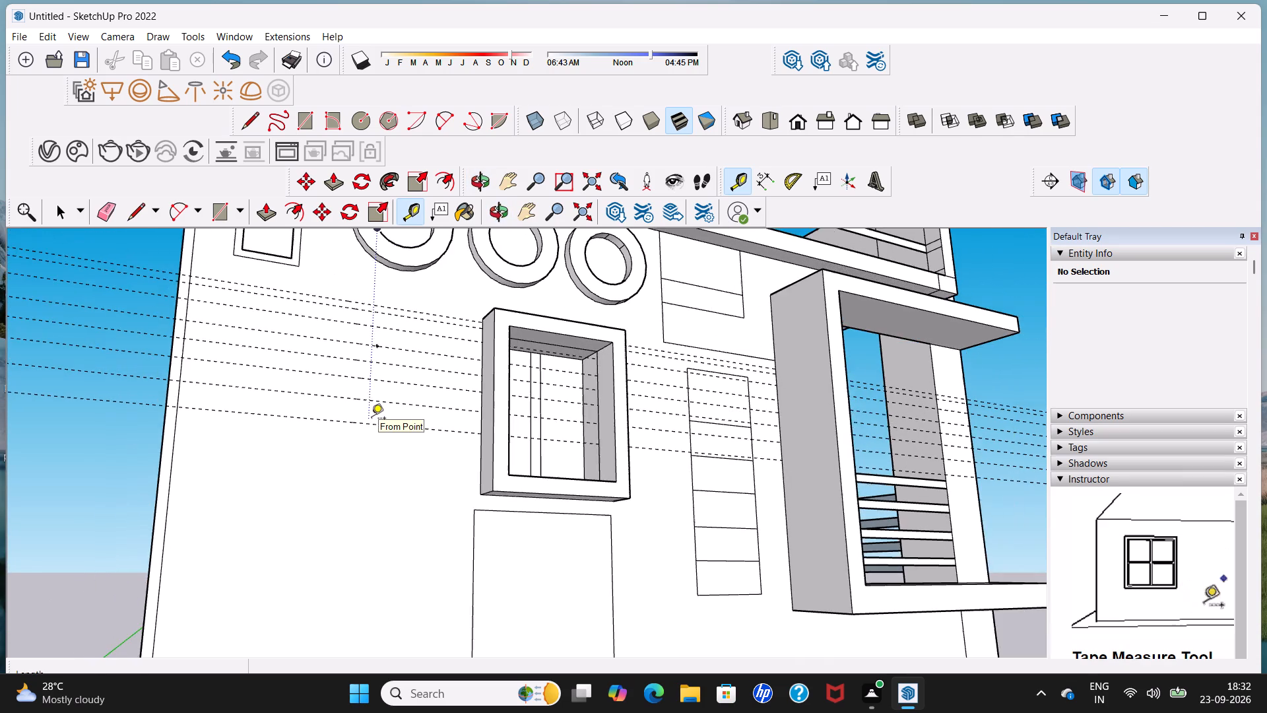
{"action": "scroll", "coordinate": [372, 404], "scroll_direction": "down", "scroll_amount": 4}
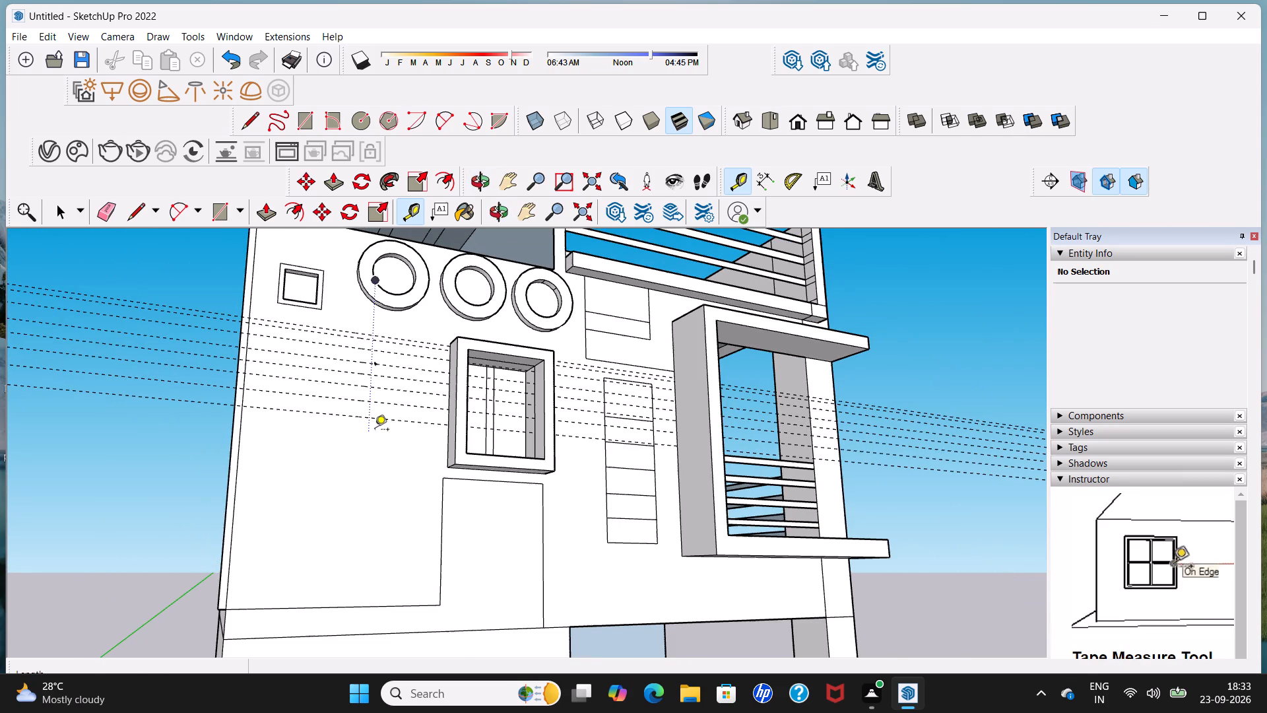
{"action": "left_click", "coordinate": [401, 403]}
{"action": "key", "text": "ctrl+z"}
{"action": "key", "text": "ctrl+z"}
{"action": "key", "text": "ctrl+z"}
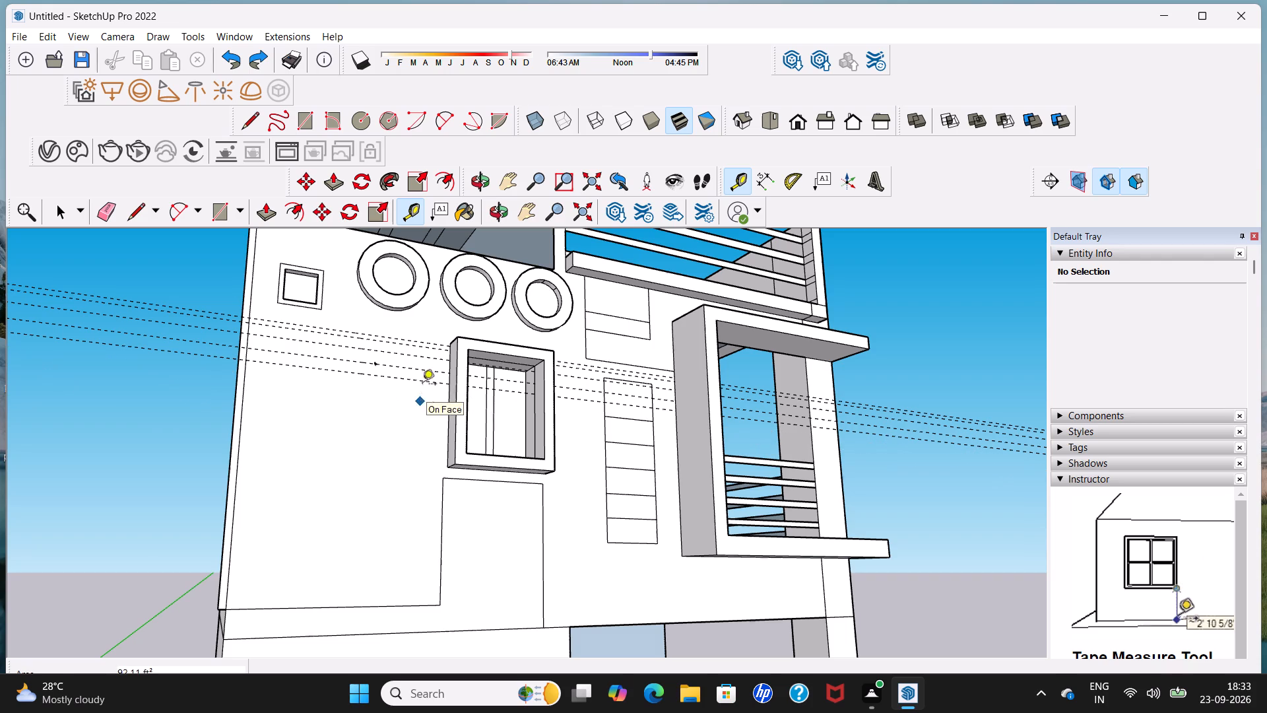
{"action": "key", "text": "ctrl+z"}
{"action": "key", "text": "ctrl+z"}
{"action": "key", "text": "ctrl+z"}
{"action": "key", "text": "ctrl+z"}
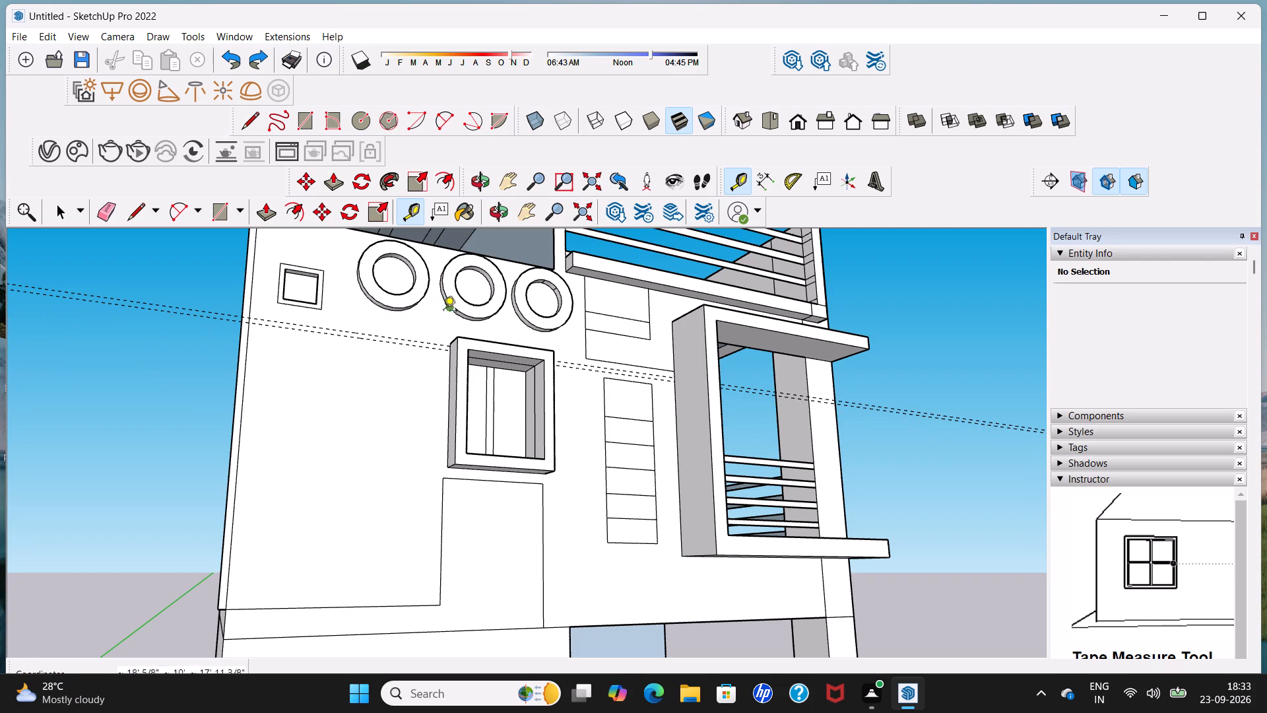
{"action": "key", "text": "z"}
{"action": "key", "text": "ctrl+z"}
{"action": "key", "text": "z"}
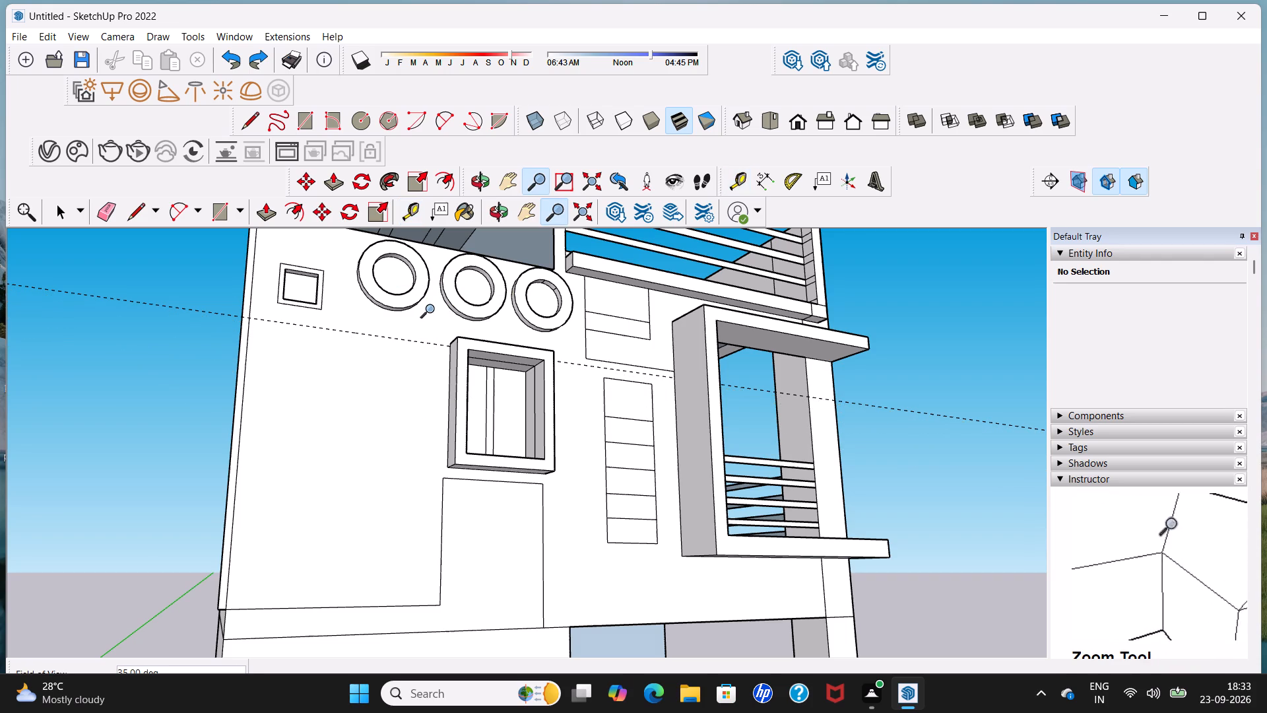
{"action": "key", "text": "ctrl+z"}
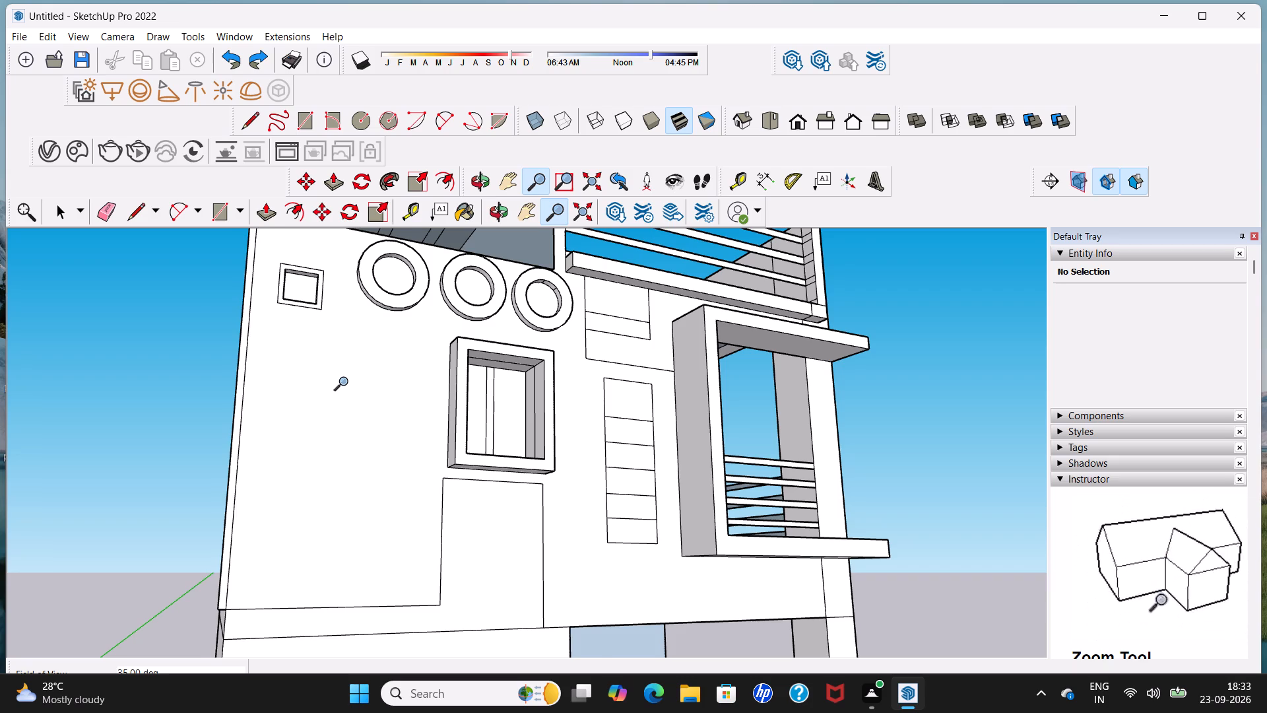
Add a horizontal guide across the front wall about 3' 1" below the bottom edge of the large opening above the three rings.
{"action": "scroll", "coordinate": [346, 382], "scroll_direction": "down", "scroll_amount": 2}
{"action": "middle_click_drag", "start_coordinate": [346, 382], "coordinate": [262, 434]}
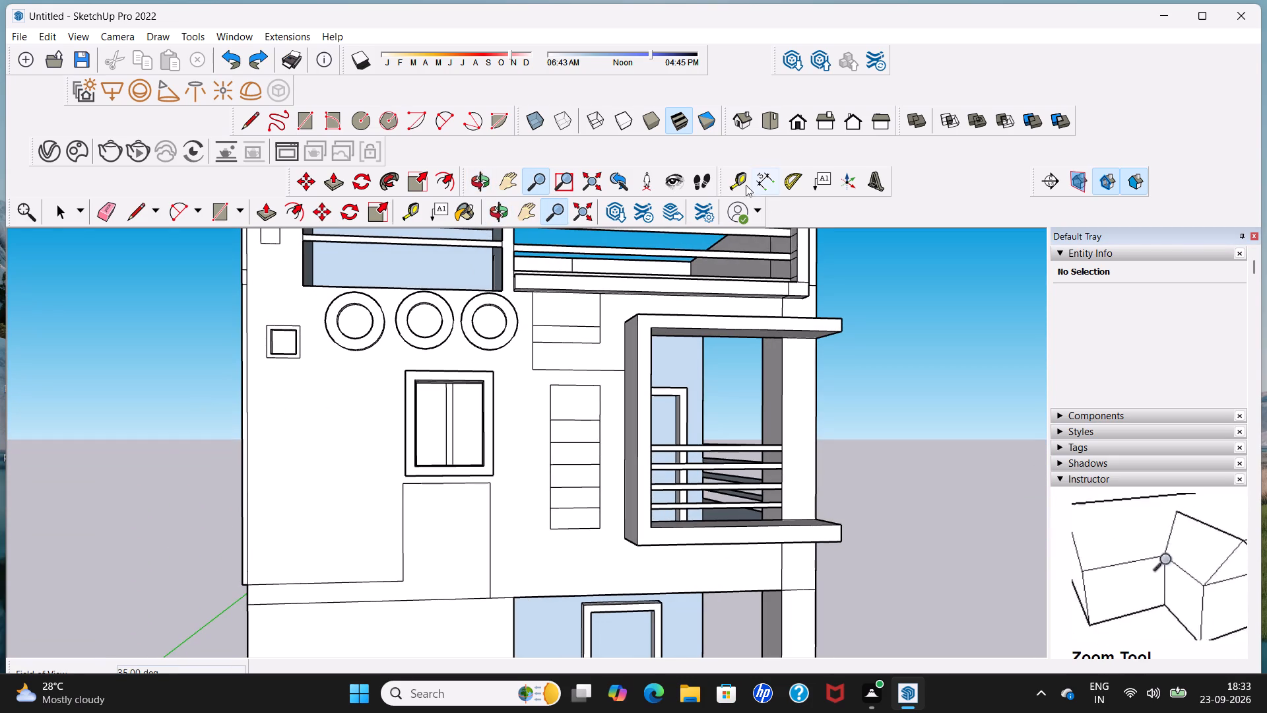
{"action": "left_click_drag", "start_coordinate": [734, 180], "coordinate": [731, 187]}
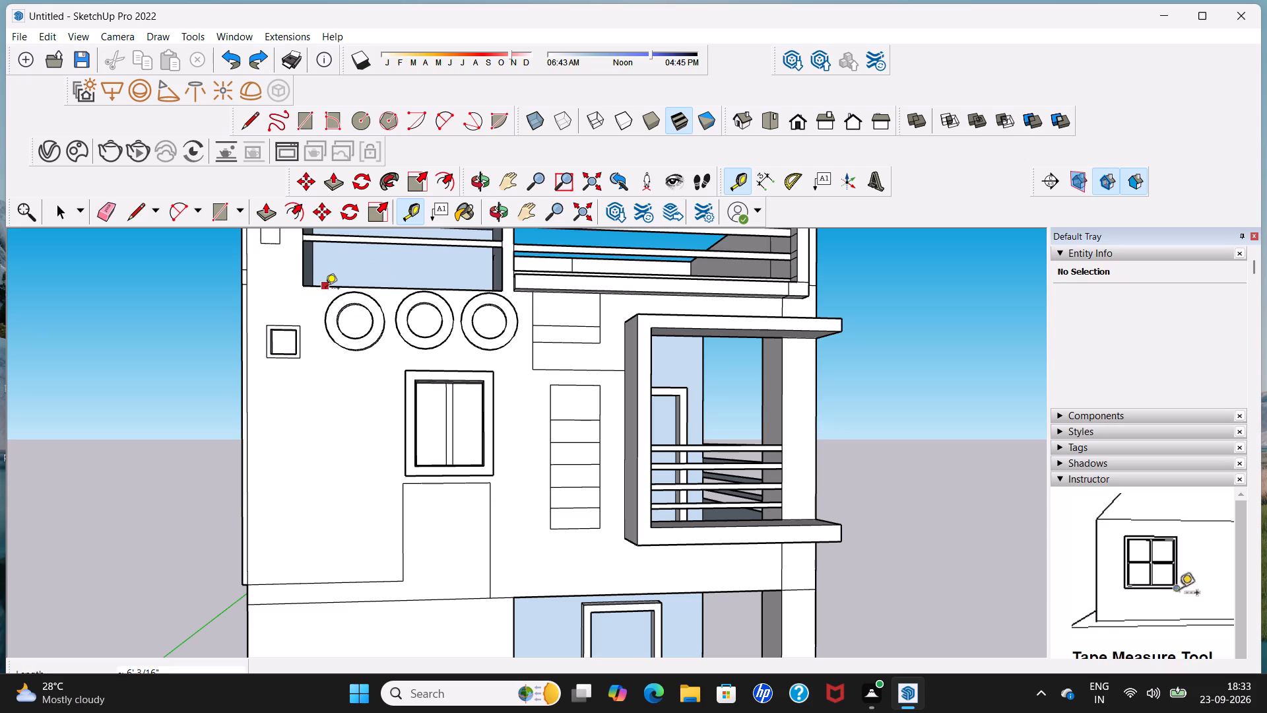
{"action": "left_click", "coordinate": [325, 289]}
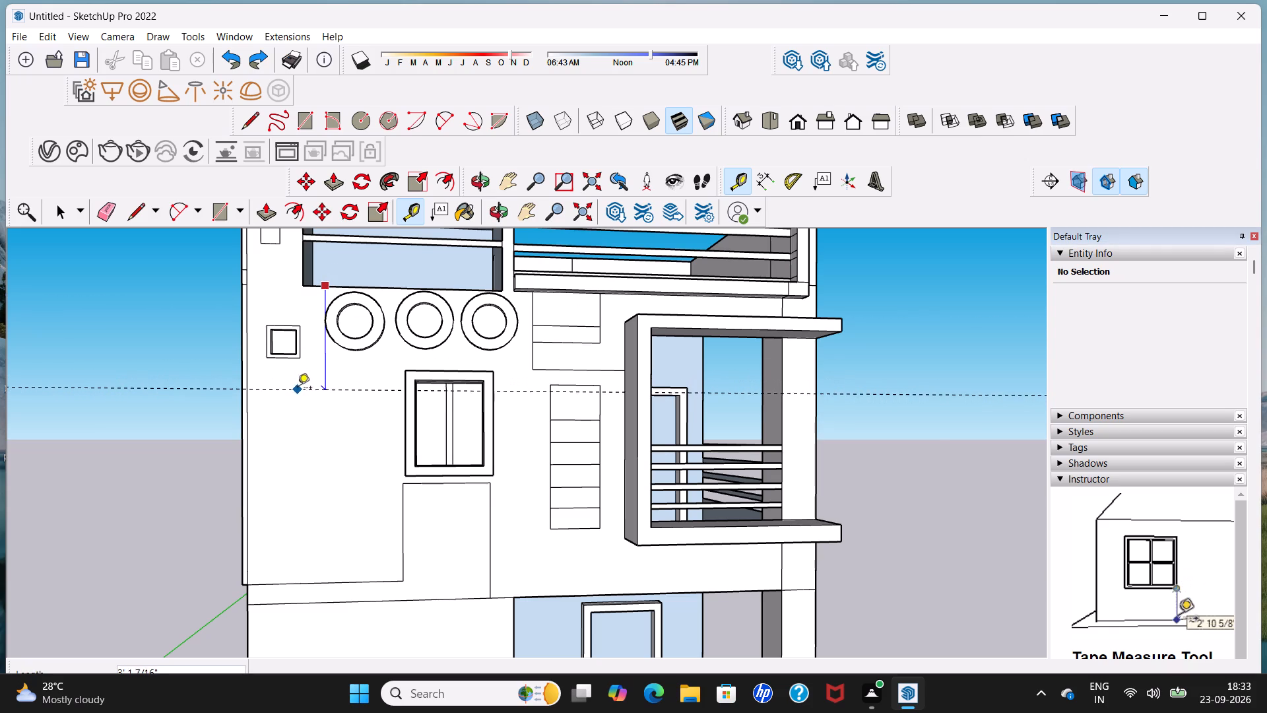
{"action": "middle_click_drag", "start_coordinate": [299, 394], "coordinate": [299, 395]}
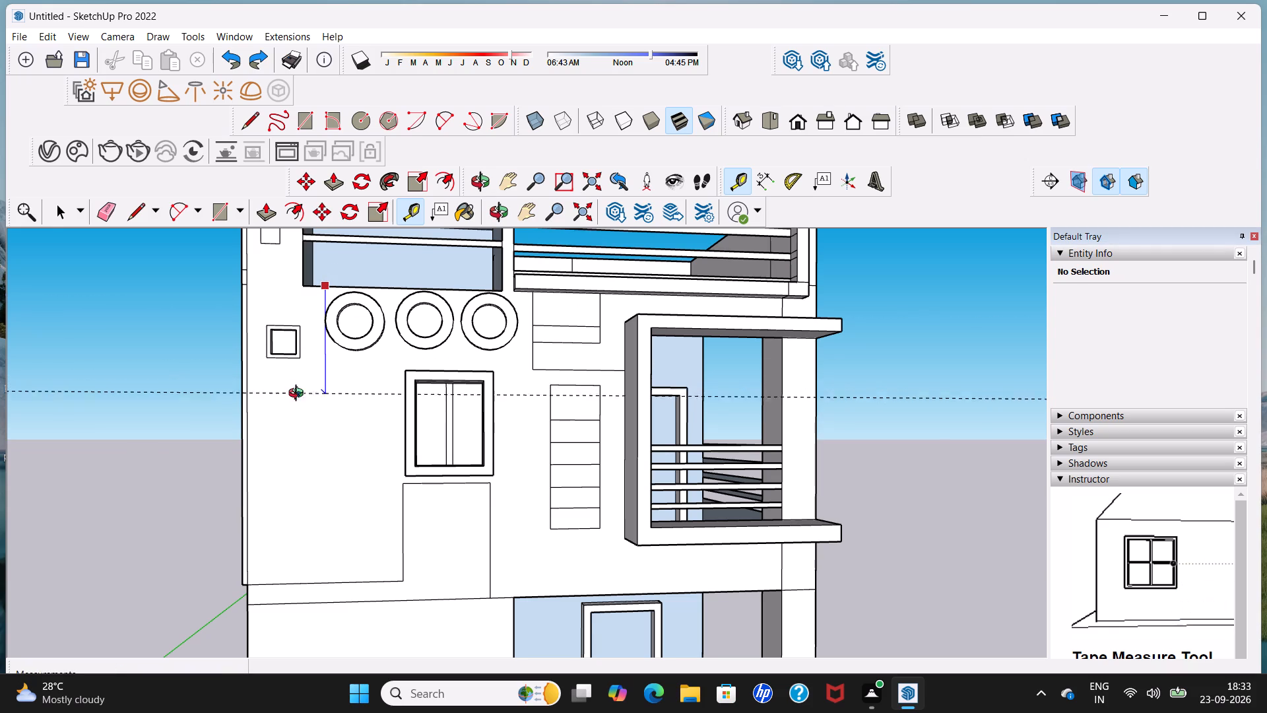
{"action": "middle_click_drag", "start_coordinate": [299, 395], "coordinate": [405, 407]}
{"action": "scroll", "coordinate": [382, 394], "scroll_direction": "up", "scroll_amount": 5}
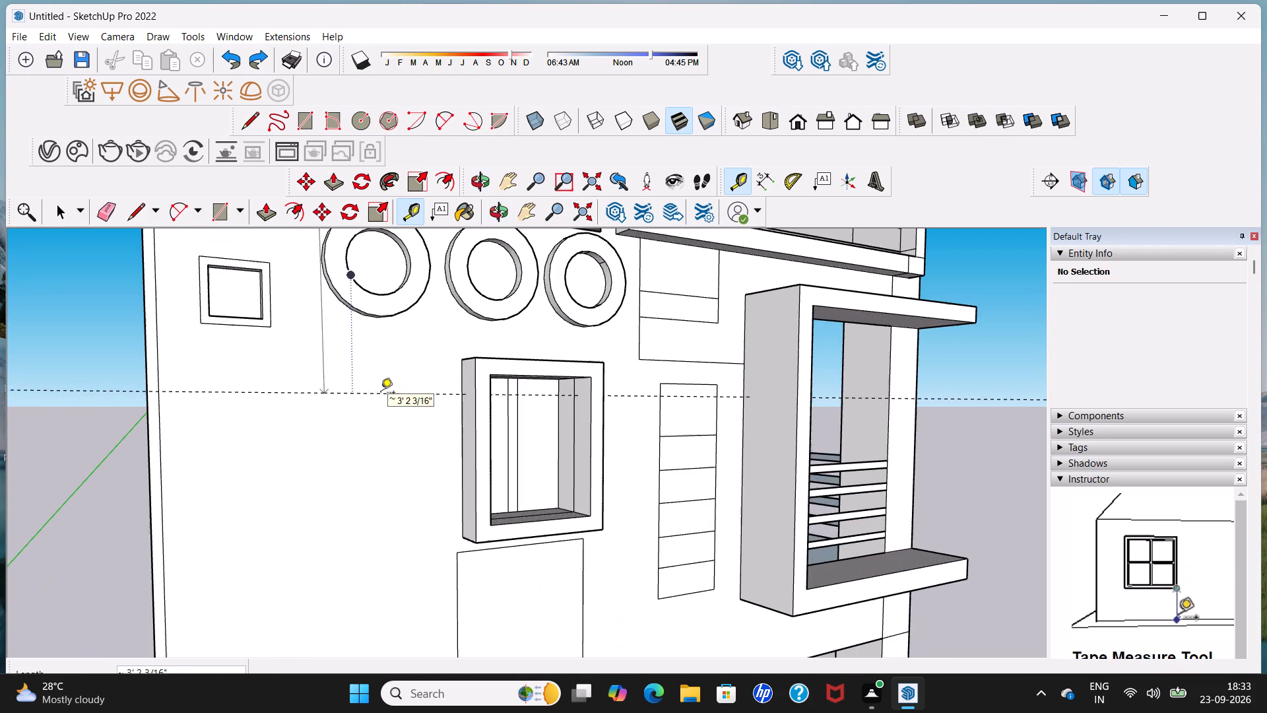
{"action": "scroll", "coordinate": [379, 393], "scroll_direction": "up", "scroll_amount": 1}
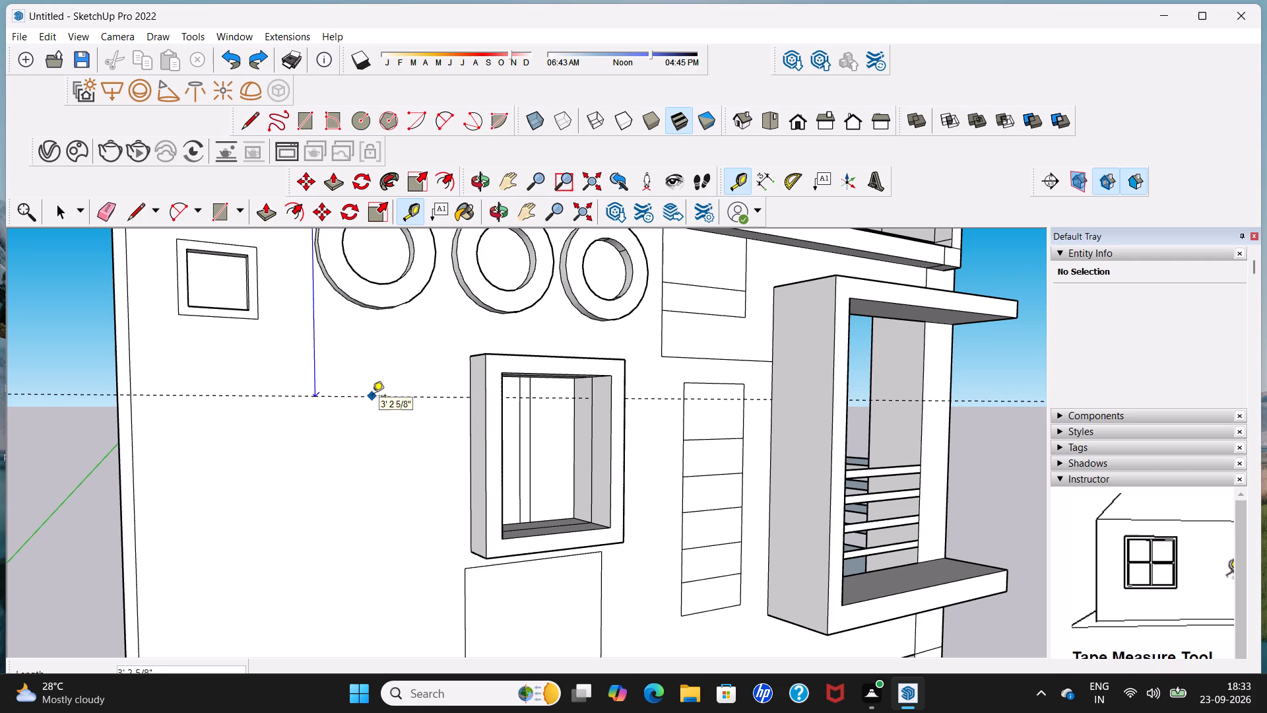
{"action": "left_click", "coordinate": [372, 388]}
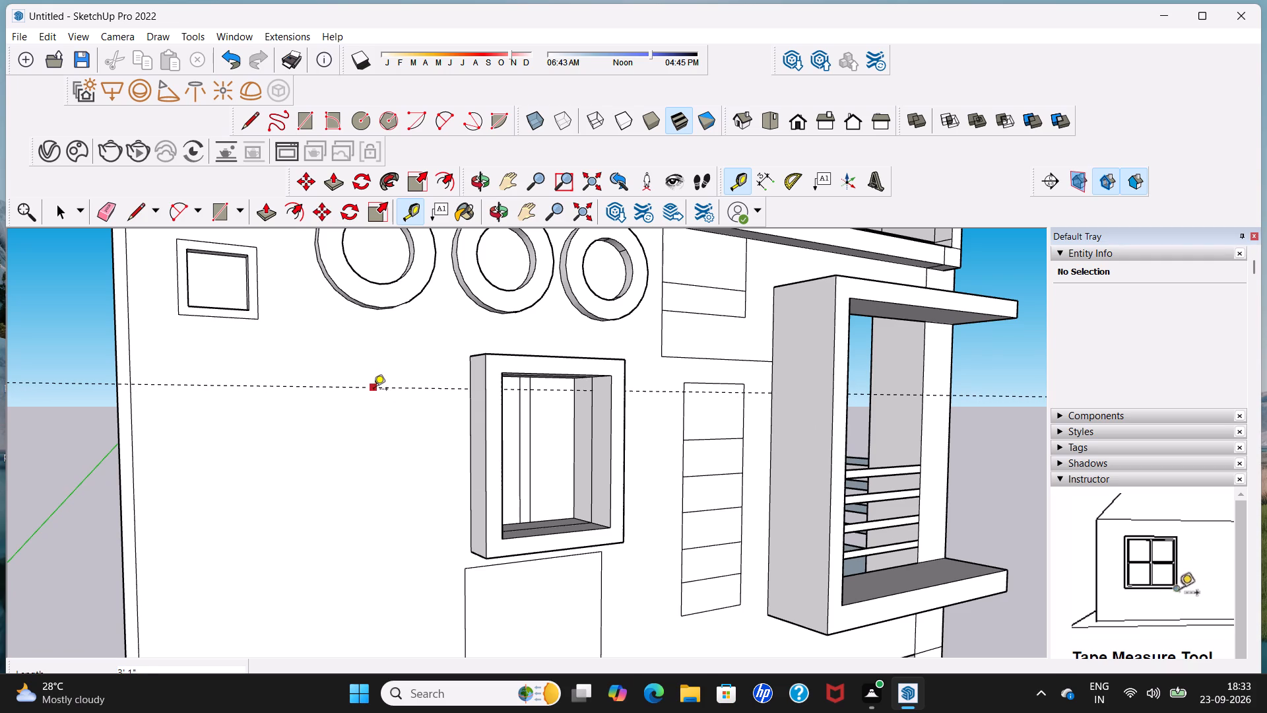
Add four more parallel guides down the front wall, successively about 3 1/2", 5 5/8", 8 1/16" and 5 11/16" below the preceding one.
{"action": "left_click", "coordinate": [374, 390]}
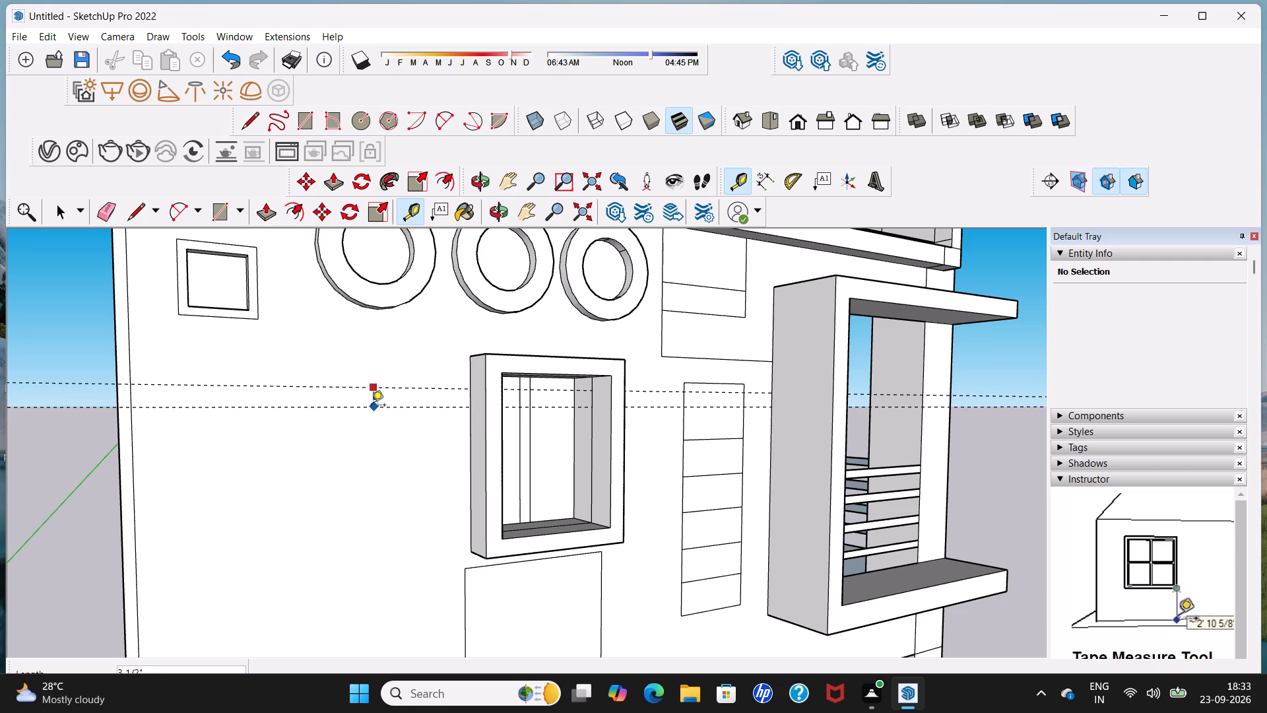
{"action": "left_click", "coordinate": [372, 405]}
{"action": "left_click", "coordinate": [372, 407]}
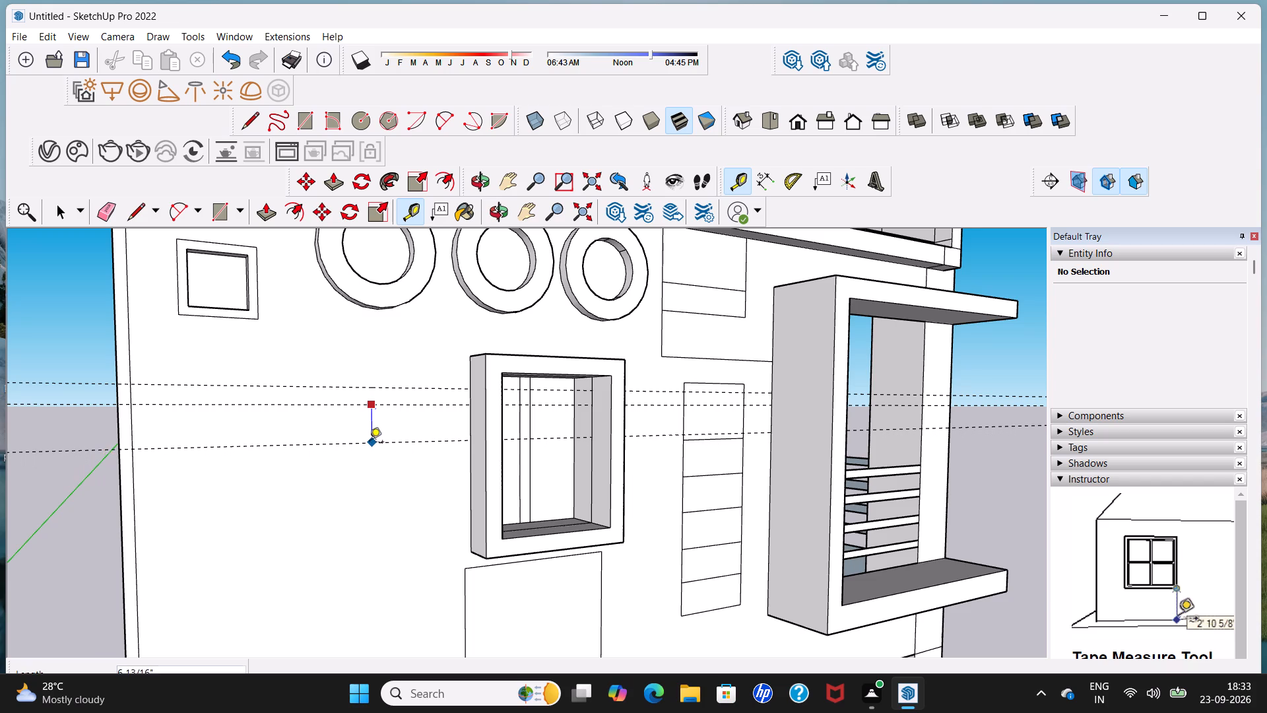
{"action": "left_click", "coordinate": [372, 436]}
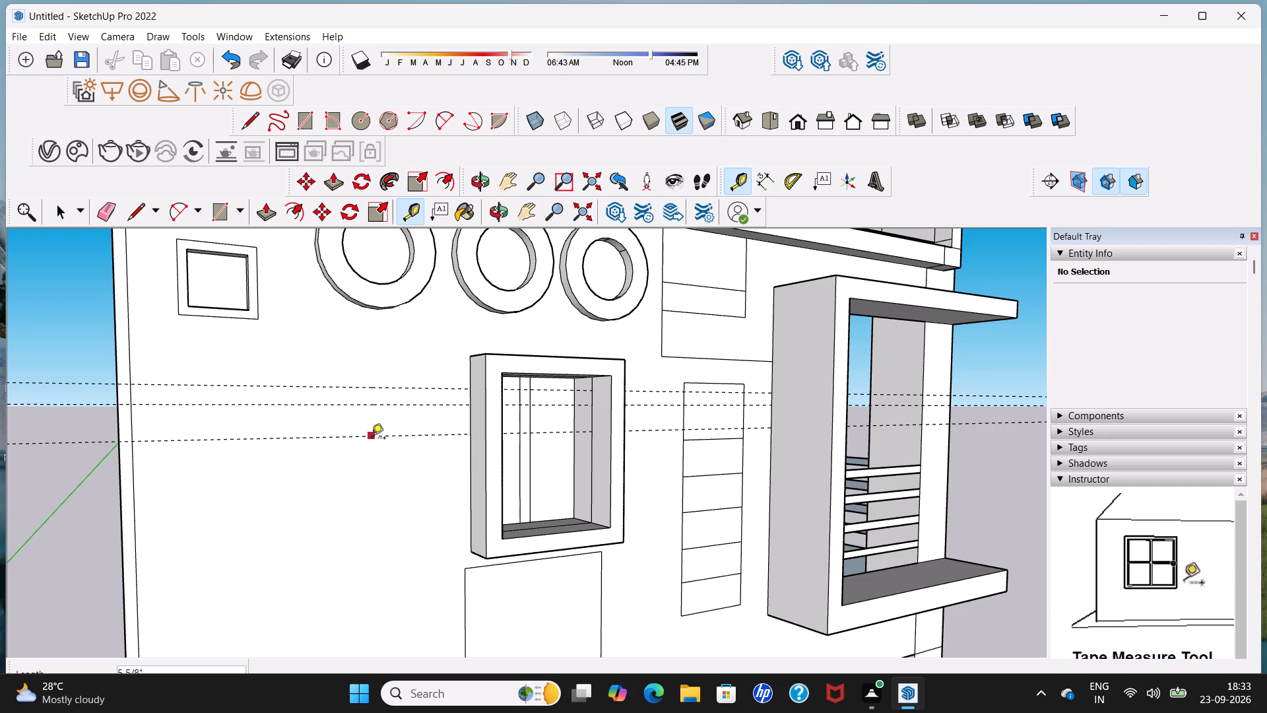
{"action": "left_click_drag", "start_coordinate": [372, 439], "coordinate": [368, 481]}
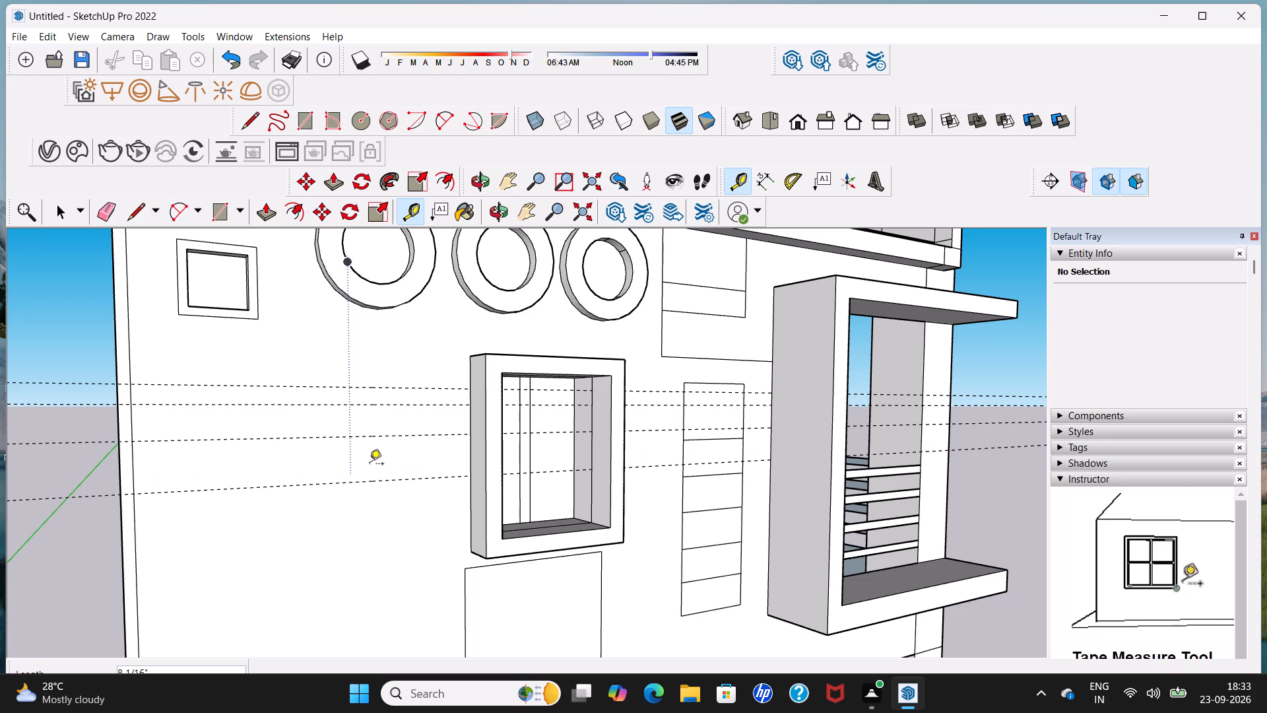
{"action": "left_click", "coordinate": [361, 483]}
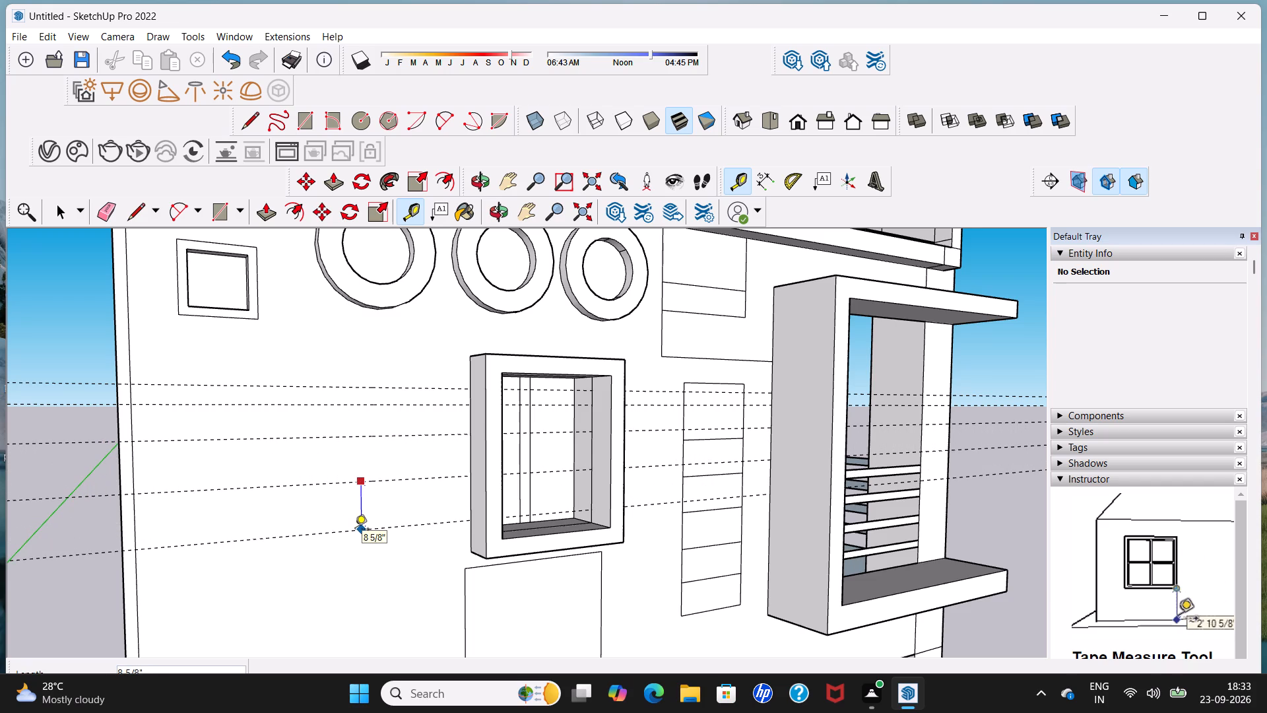
{"action": "left_click", "coordinate": [360, 514]}
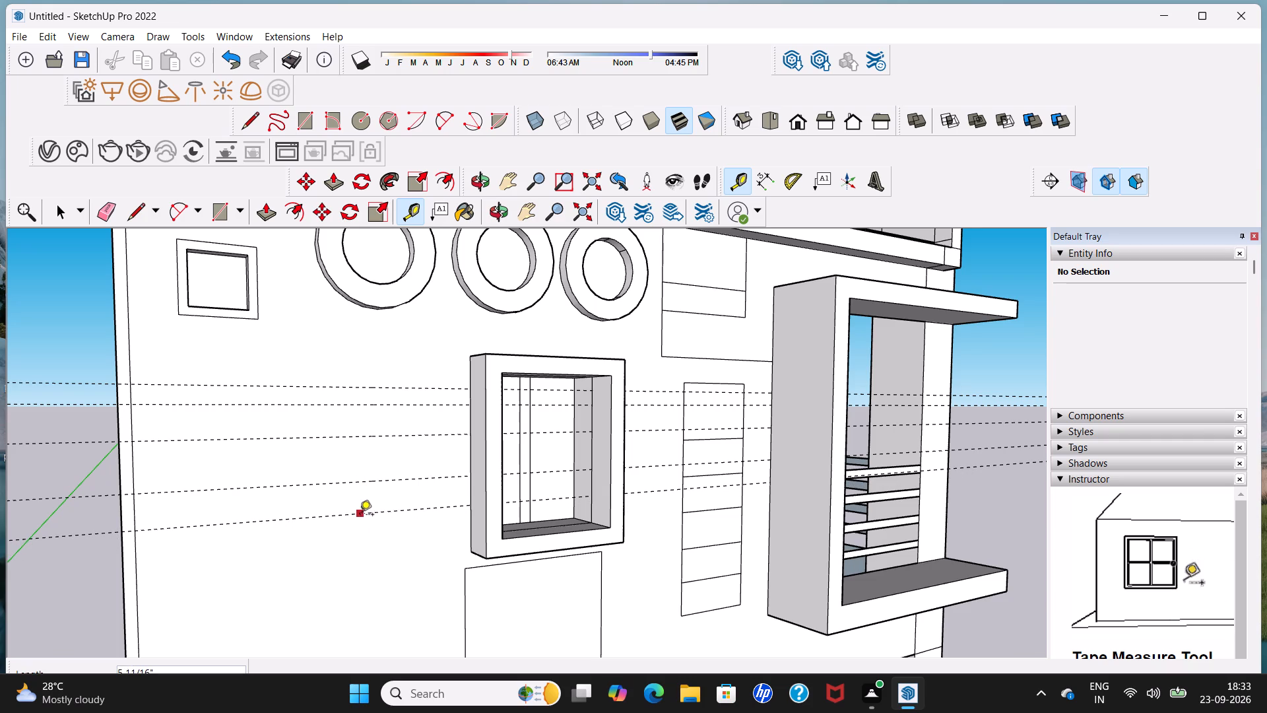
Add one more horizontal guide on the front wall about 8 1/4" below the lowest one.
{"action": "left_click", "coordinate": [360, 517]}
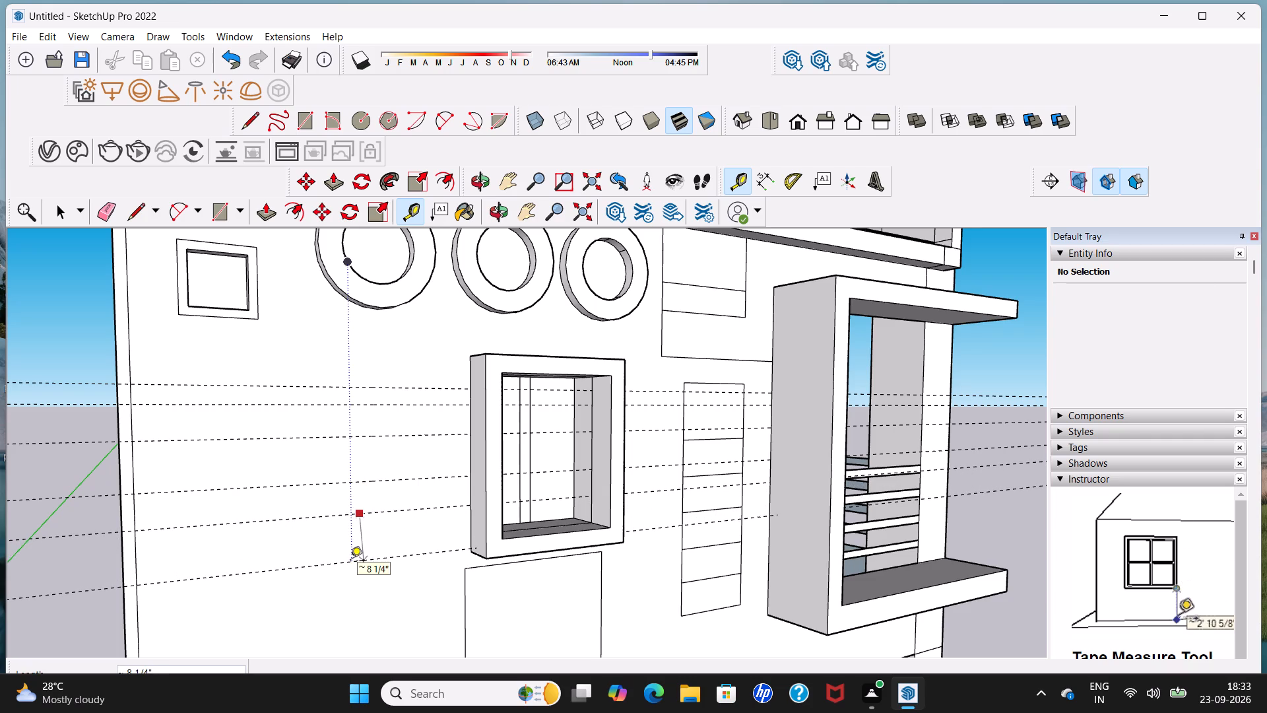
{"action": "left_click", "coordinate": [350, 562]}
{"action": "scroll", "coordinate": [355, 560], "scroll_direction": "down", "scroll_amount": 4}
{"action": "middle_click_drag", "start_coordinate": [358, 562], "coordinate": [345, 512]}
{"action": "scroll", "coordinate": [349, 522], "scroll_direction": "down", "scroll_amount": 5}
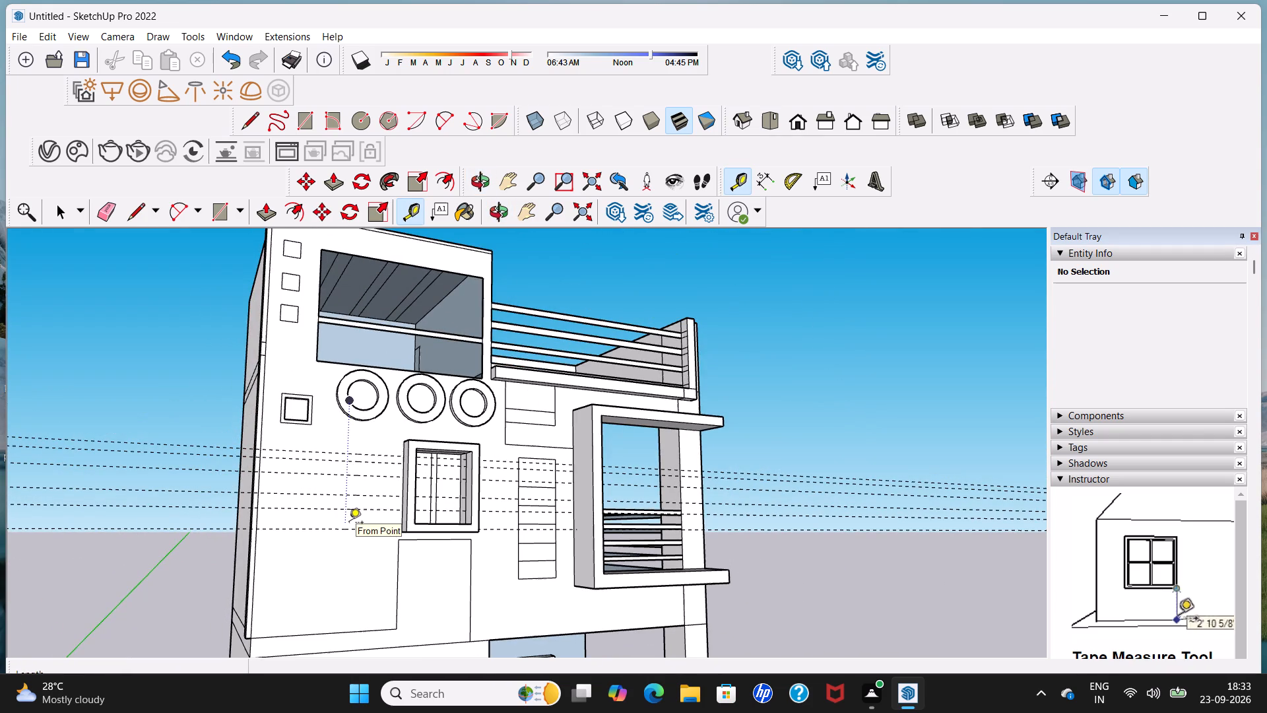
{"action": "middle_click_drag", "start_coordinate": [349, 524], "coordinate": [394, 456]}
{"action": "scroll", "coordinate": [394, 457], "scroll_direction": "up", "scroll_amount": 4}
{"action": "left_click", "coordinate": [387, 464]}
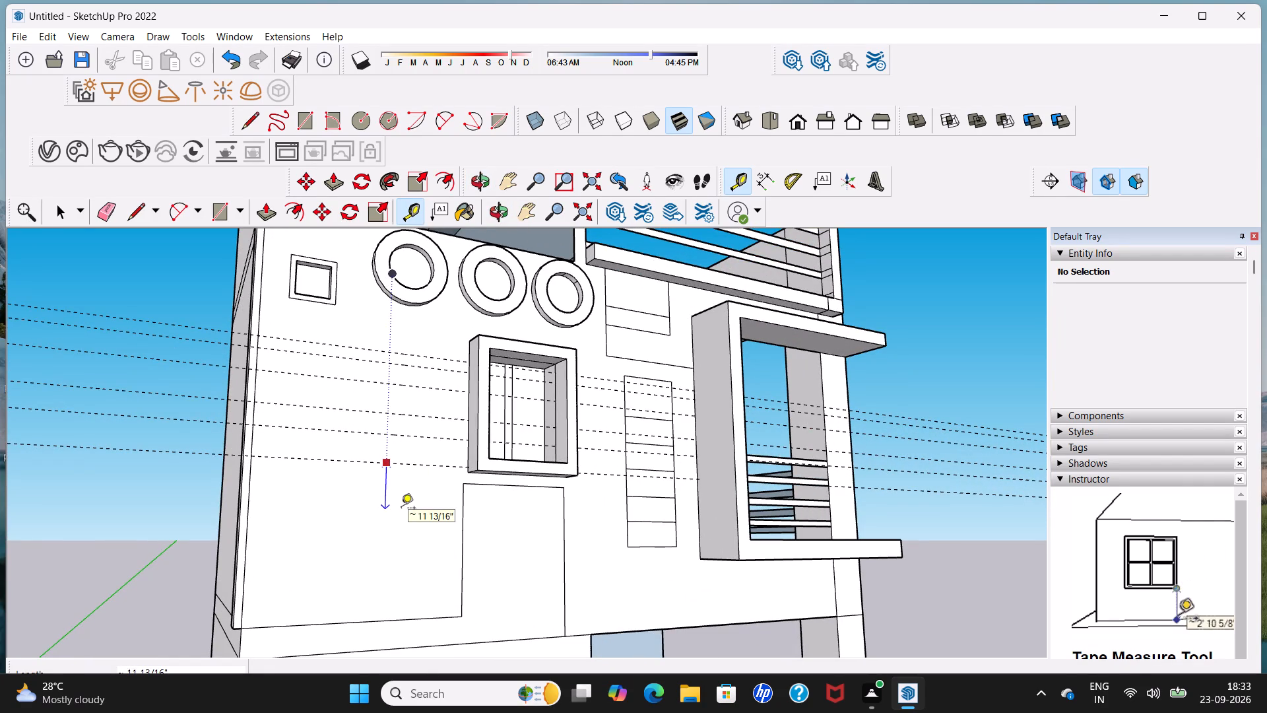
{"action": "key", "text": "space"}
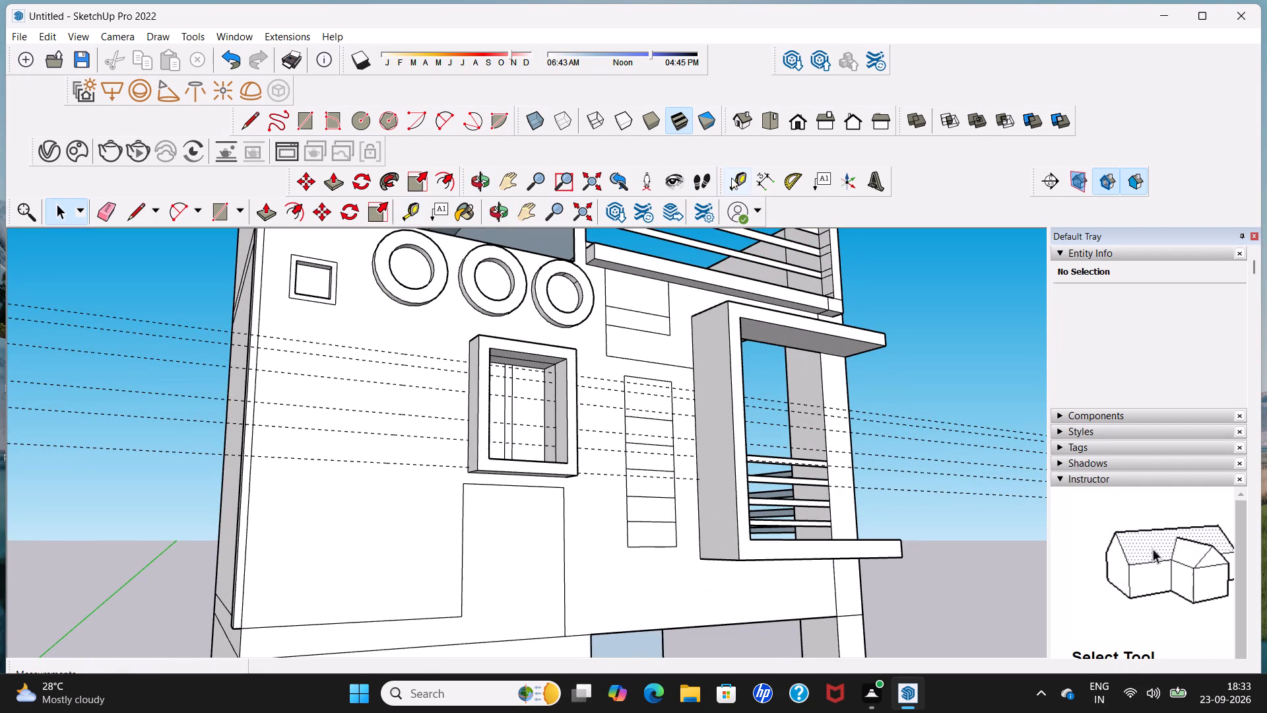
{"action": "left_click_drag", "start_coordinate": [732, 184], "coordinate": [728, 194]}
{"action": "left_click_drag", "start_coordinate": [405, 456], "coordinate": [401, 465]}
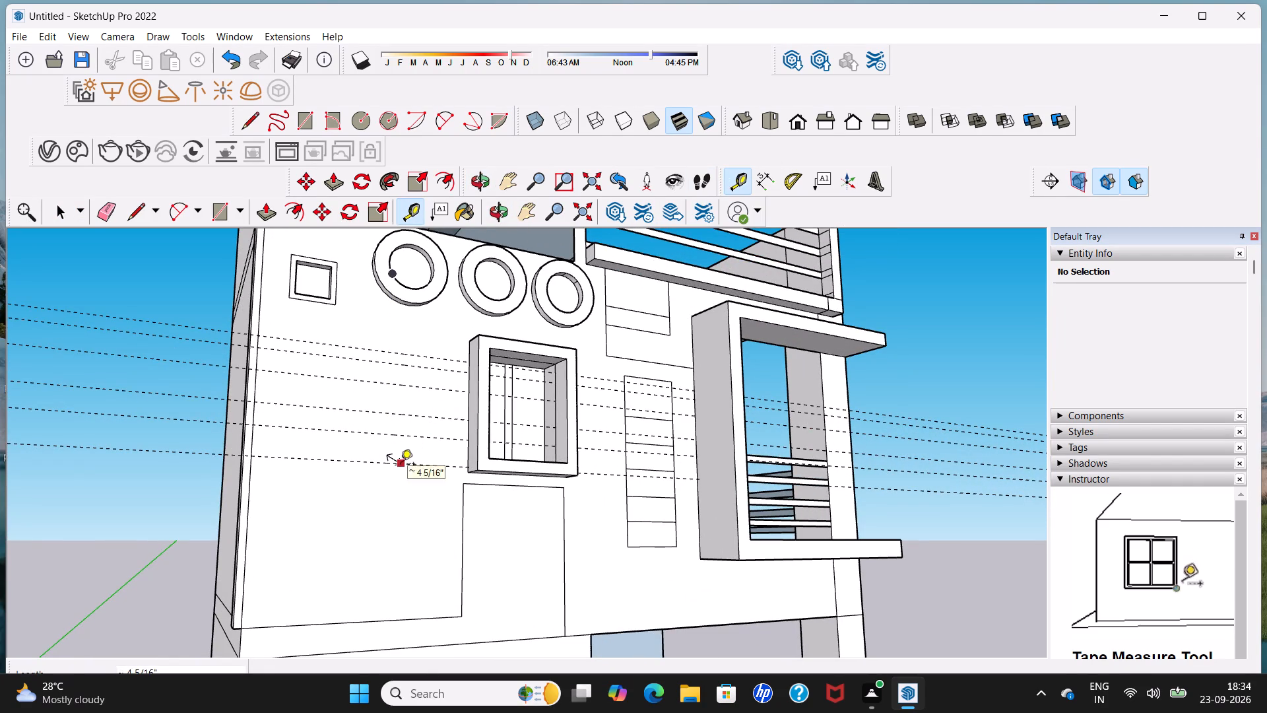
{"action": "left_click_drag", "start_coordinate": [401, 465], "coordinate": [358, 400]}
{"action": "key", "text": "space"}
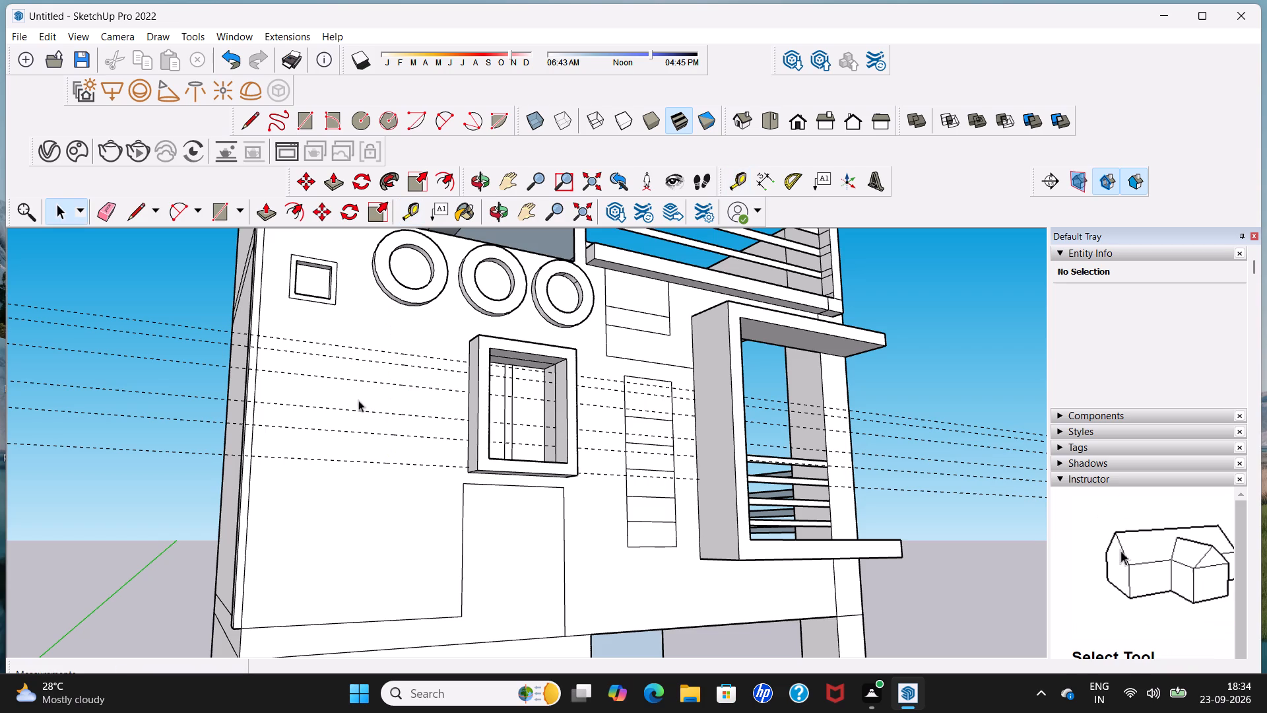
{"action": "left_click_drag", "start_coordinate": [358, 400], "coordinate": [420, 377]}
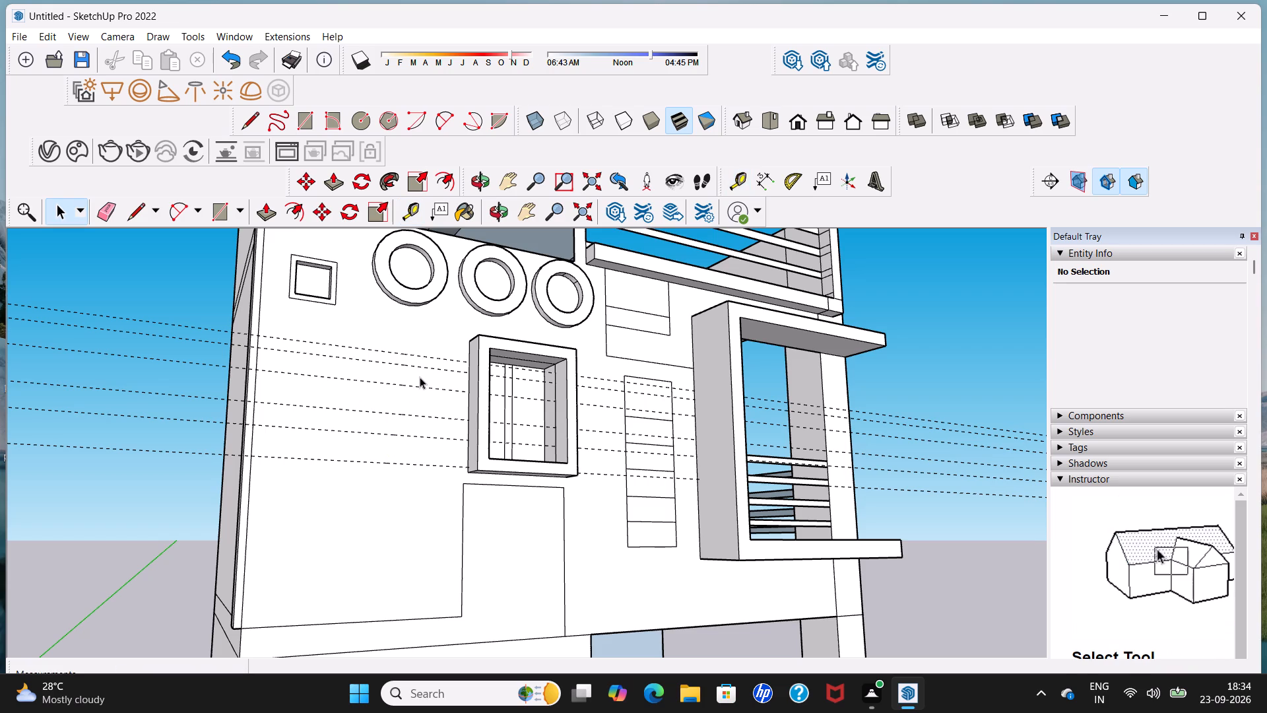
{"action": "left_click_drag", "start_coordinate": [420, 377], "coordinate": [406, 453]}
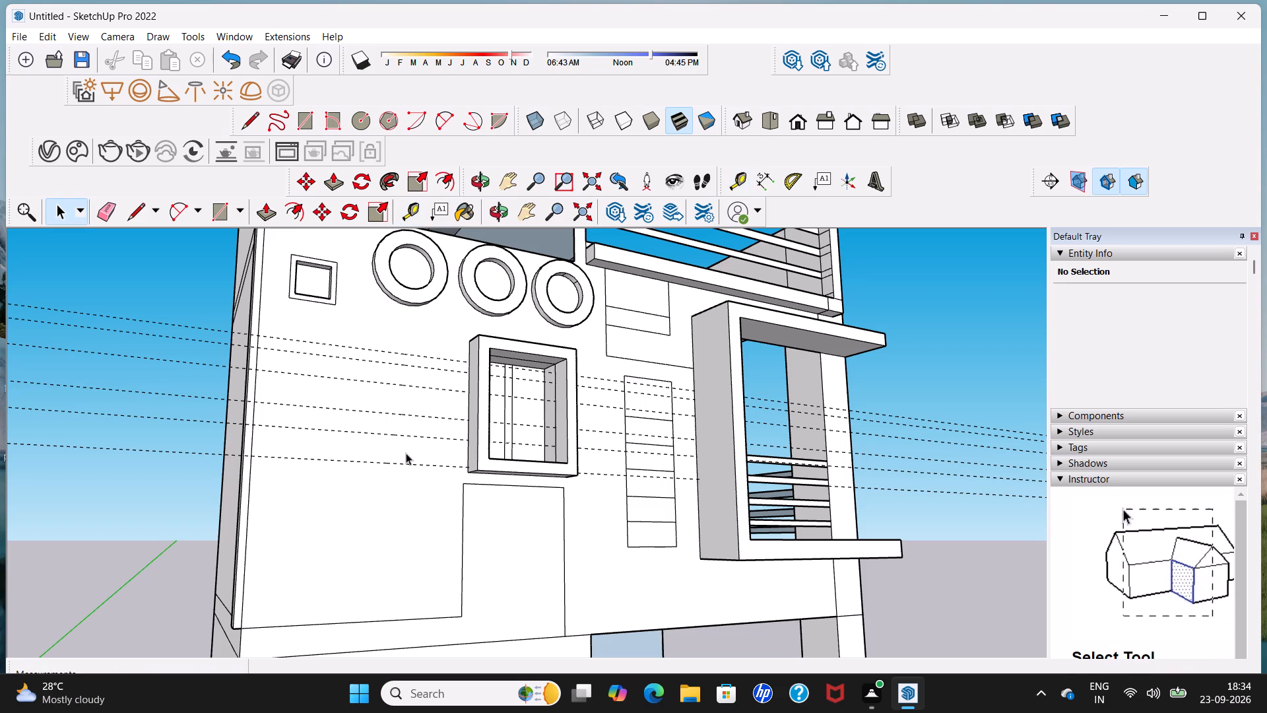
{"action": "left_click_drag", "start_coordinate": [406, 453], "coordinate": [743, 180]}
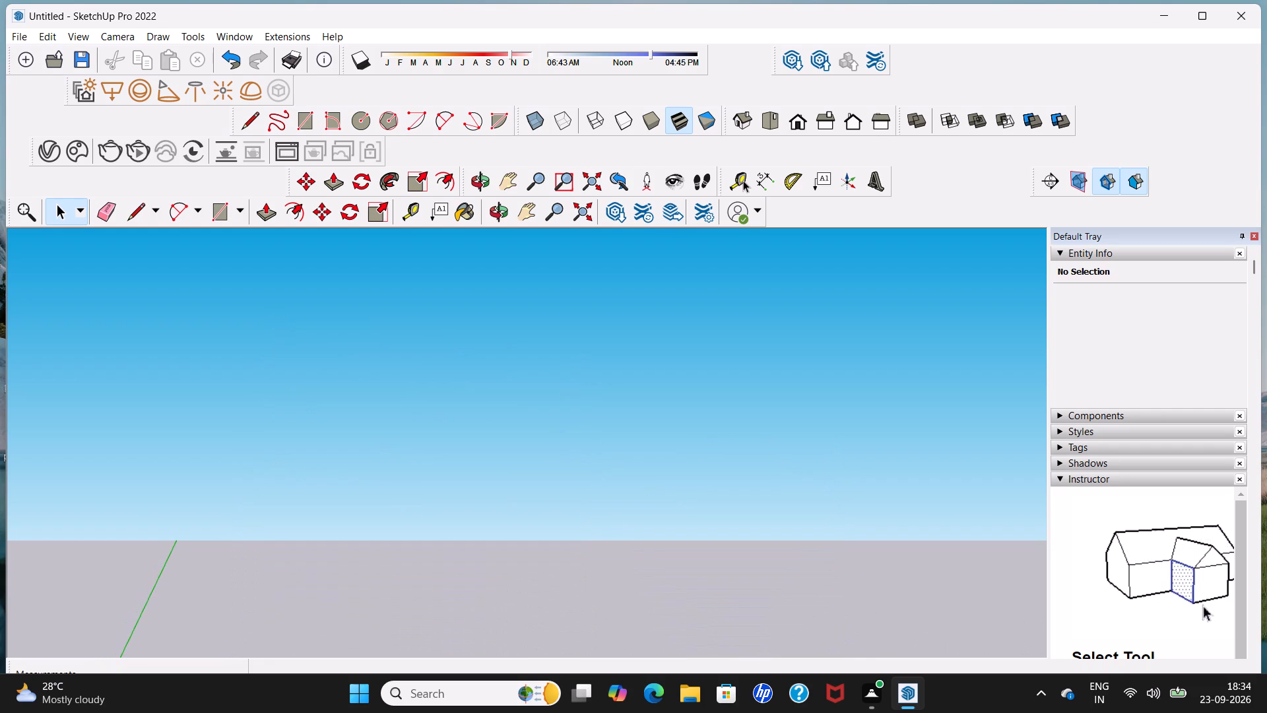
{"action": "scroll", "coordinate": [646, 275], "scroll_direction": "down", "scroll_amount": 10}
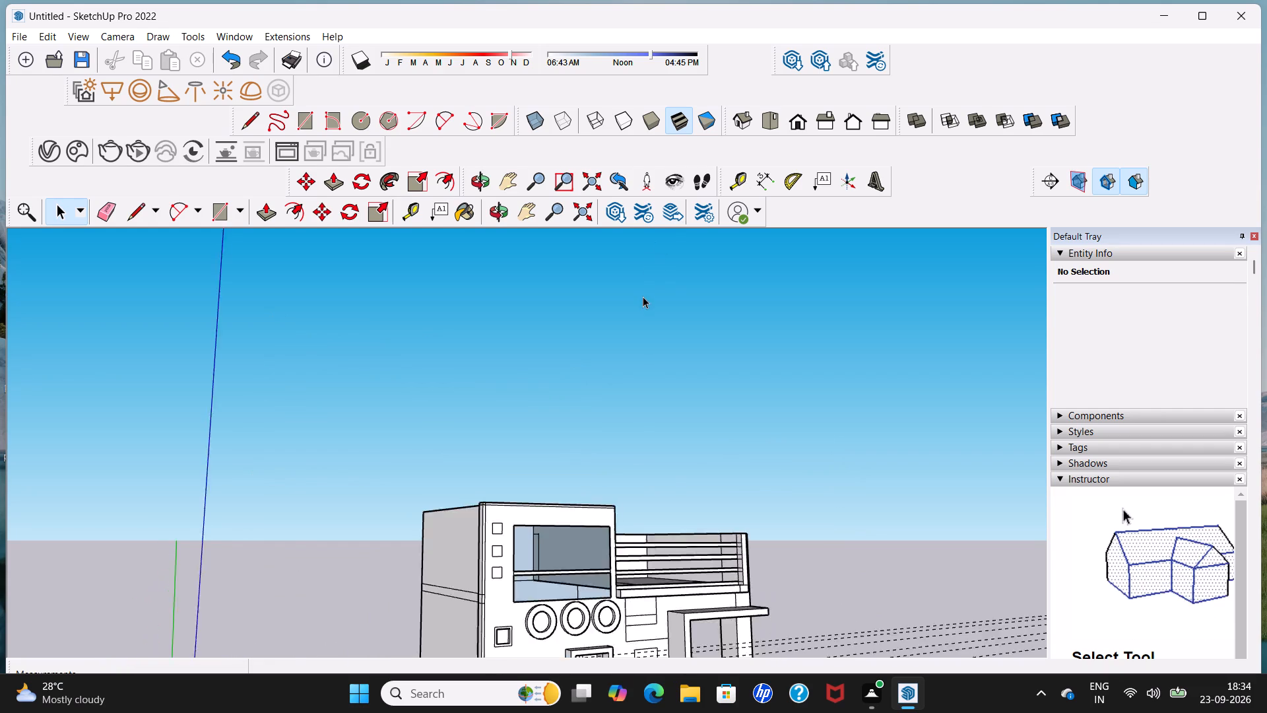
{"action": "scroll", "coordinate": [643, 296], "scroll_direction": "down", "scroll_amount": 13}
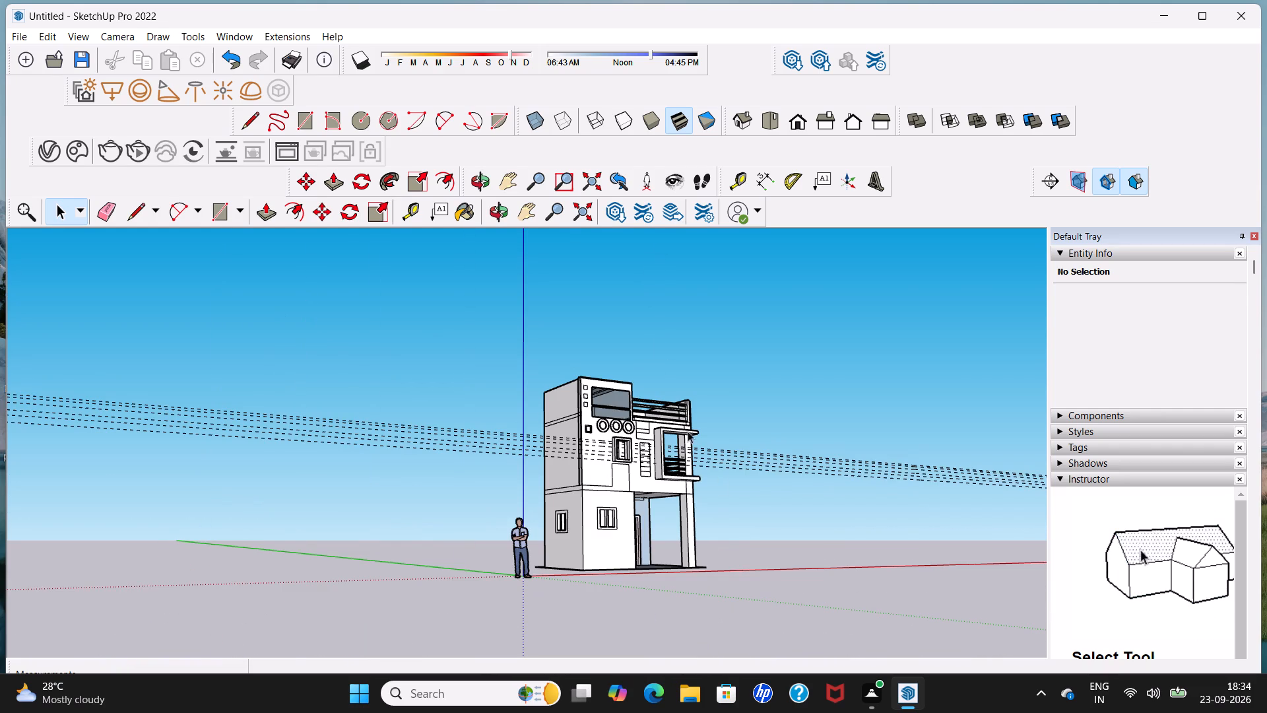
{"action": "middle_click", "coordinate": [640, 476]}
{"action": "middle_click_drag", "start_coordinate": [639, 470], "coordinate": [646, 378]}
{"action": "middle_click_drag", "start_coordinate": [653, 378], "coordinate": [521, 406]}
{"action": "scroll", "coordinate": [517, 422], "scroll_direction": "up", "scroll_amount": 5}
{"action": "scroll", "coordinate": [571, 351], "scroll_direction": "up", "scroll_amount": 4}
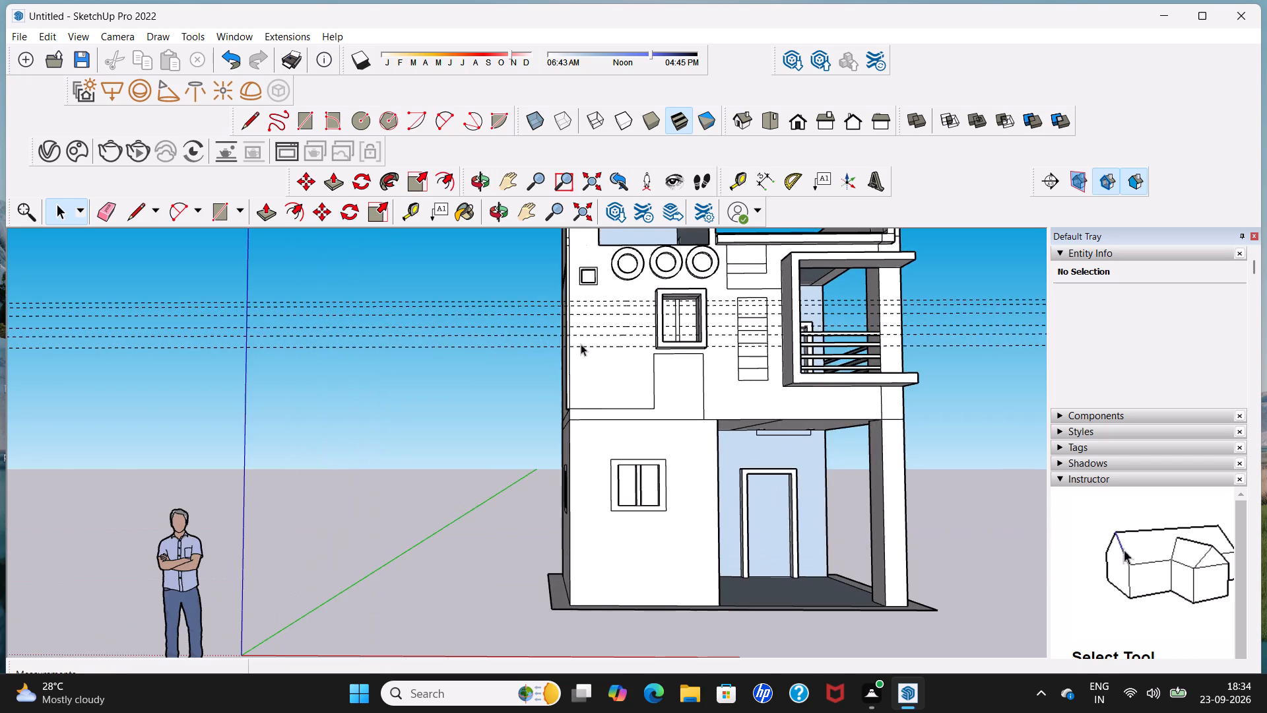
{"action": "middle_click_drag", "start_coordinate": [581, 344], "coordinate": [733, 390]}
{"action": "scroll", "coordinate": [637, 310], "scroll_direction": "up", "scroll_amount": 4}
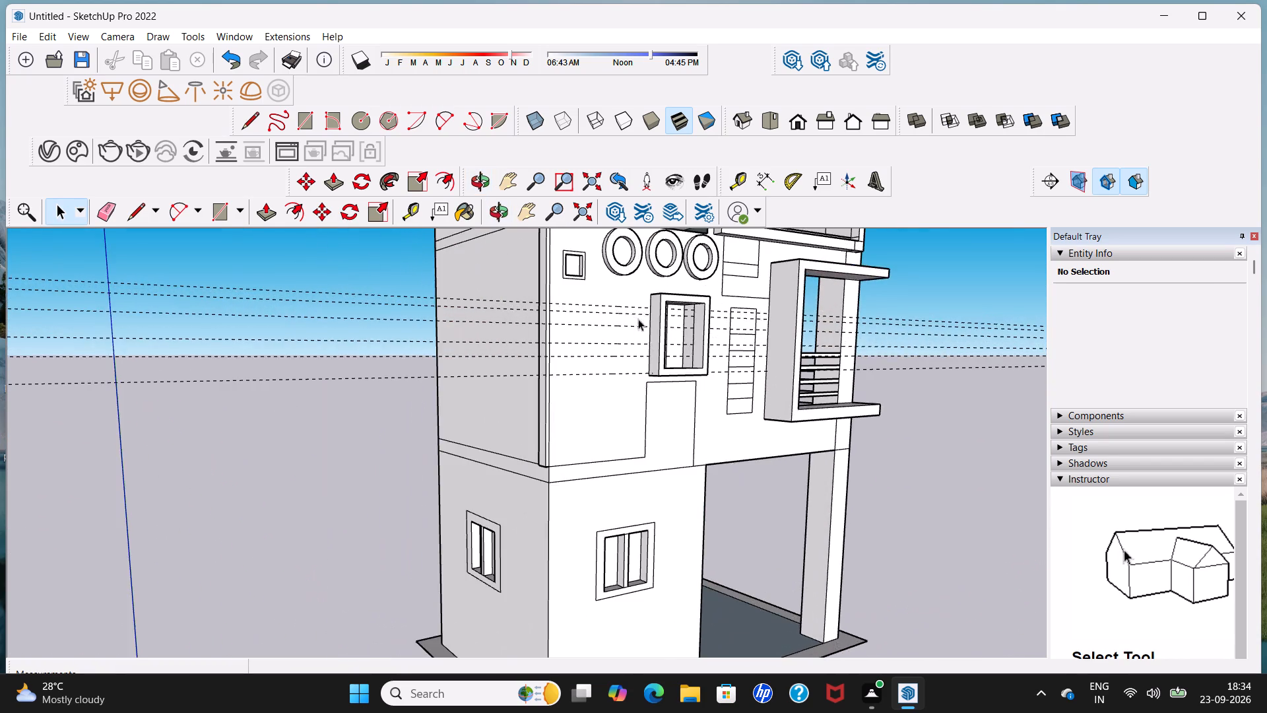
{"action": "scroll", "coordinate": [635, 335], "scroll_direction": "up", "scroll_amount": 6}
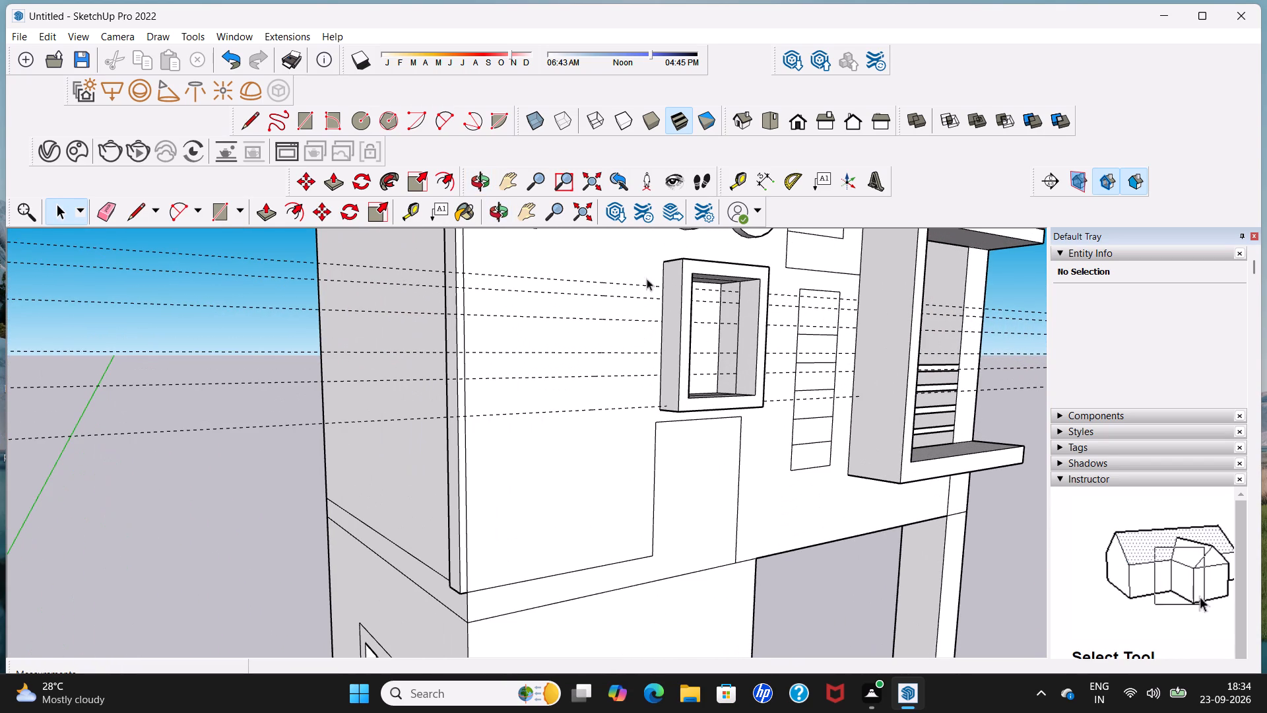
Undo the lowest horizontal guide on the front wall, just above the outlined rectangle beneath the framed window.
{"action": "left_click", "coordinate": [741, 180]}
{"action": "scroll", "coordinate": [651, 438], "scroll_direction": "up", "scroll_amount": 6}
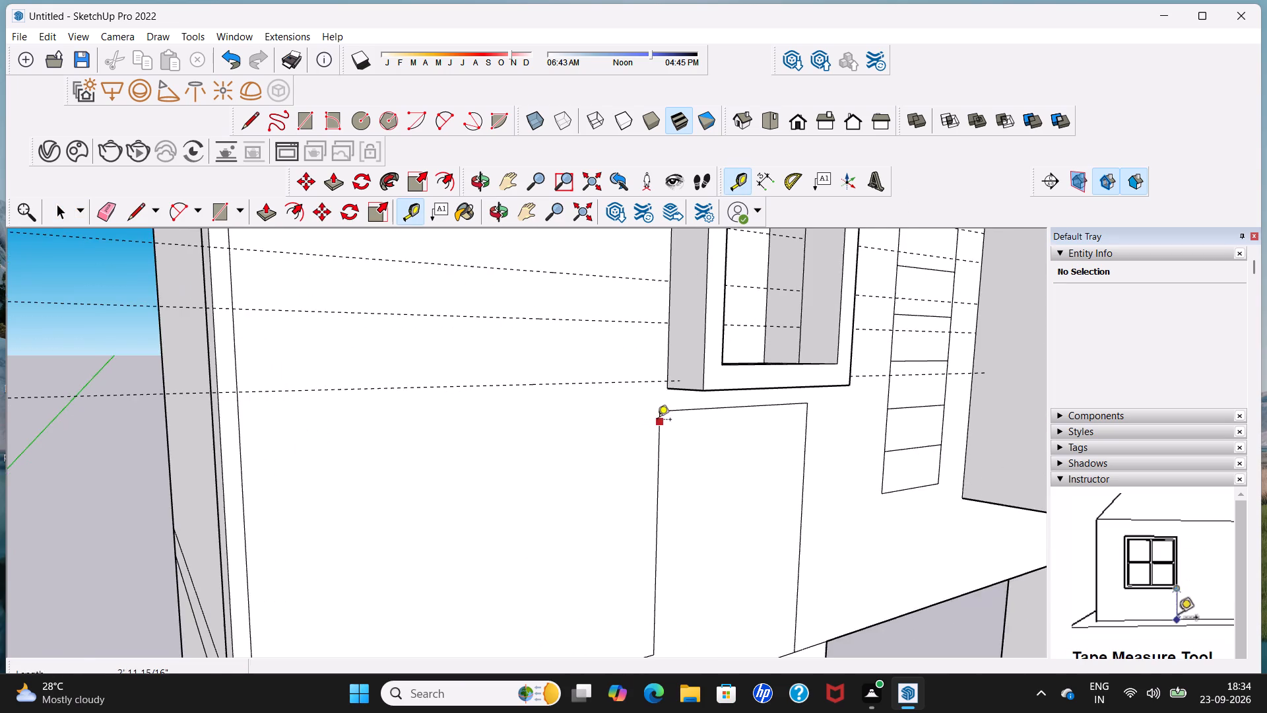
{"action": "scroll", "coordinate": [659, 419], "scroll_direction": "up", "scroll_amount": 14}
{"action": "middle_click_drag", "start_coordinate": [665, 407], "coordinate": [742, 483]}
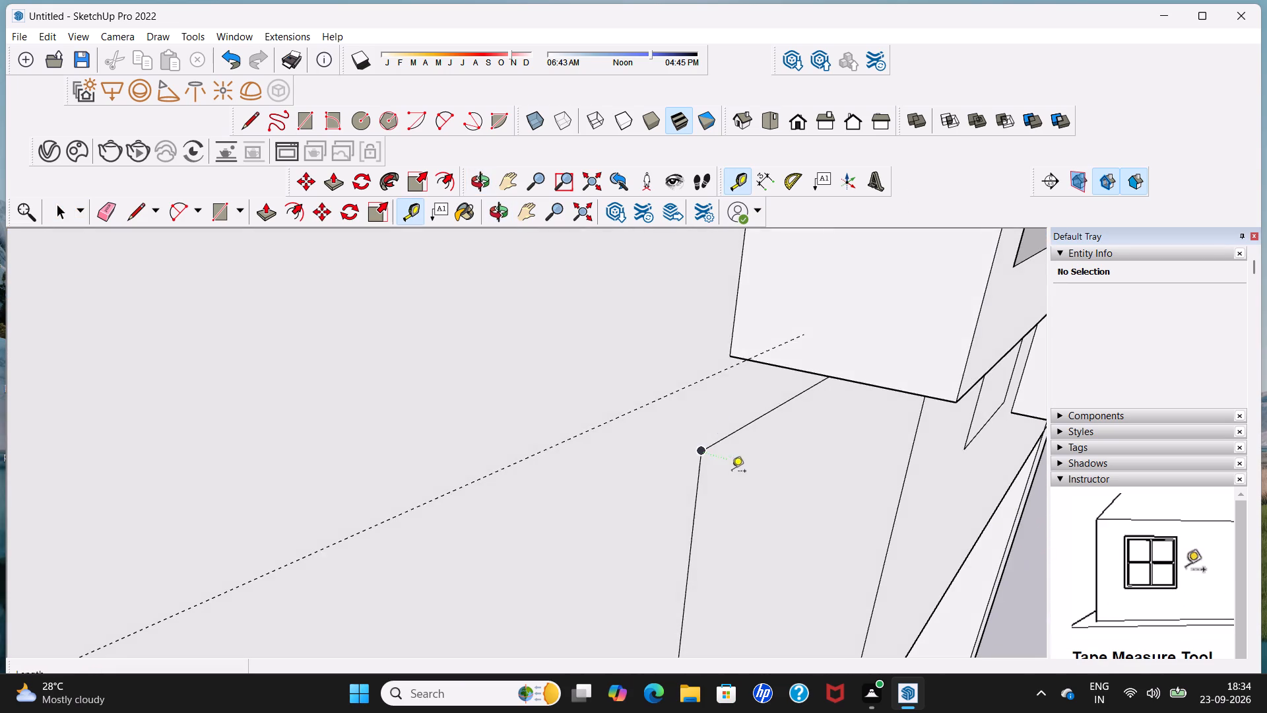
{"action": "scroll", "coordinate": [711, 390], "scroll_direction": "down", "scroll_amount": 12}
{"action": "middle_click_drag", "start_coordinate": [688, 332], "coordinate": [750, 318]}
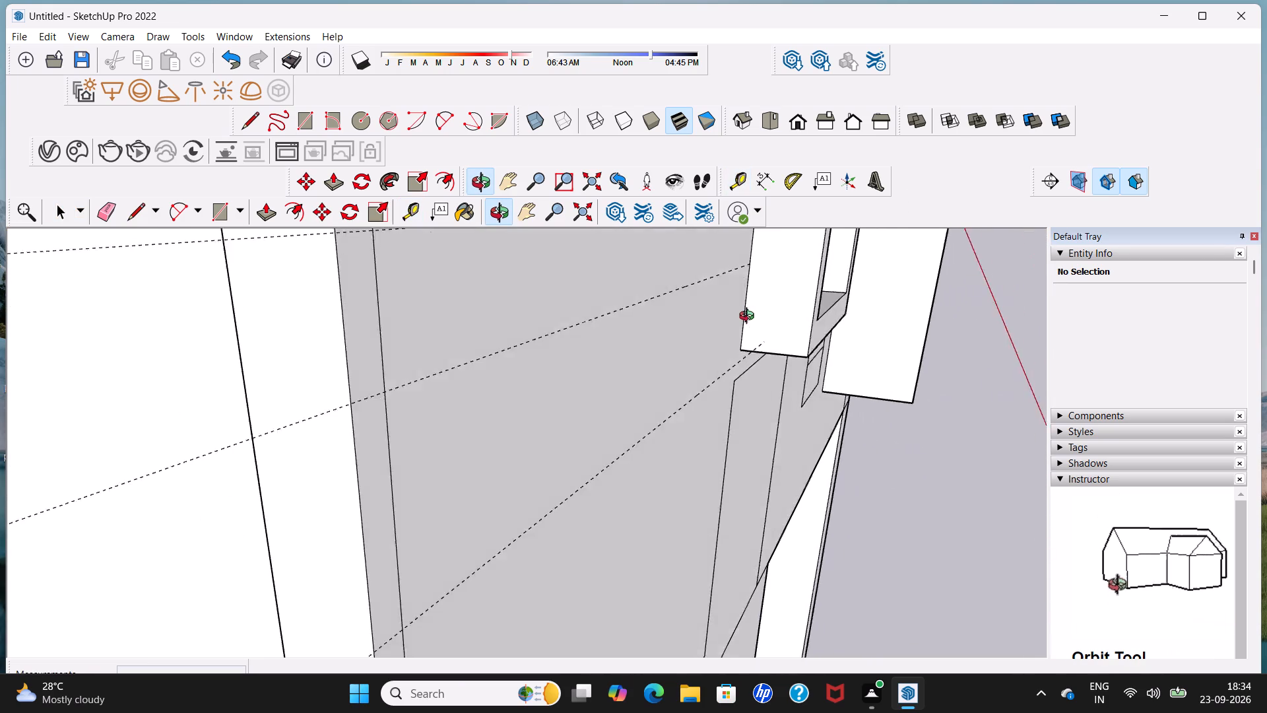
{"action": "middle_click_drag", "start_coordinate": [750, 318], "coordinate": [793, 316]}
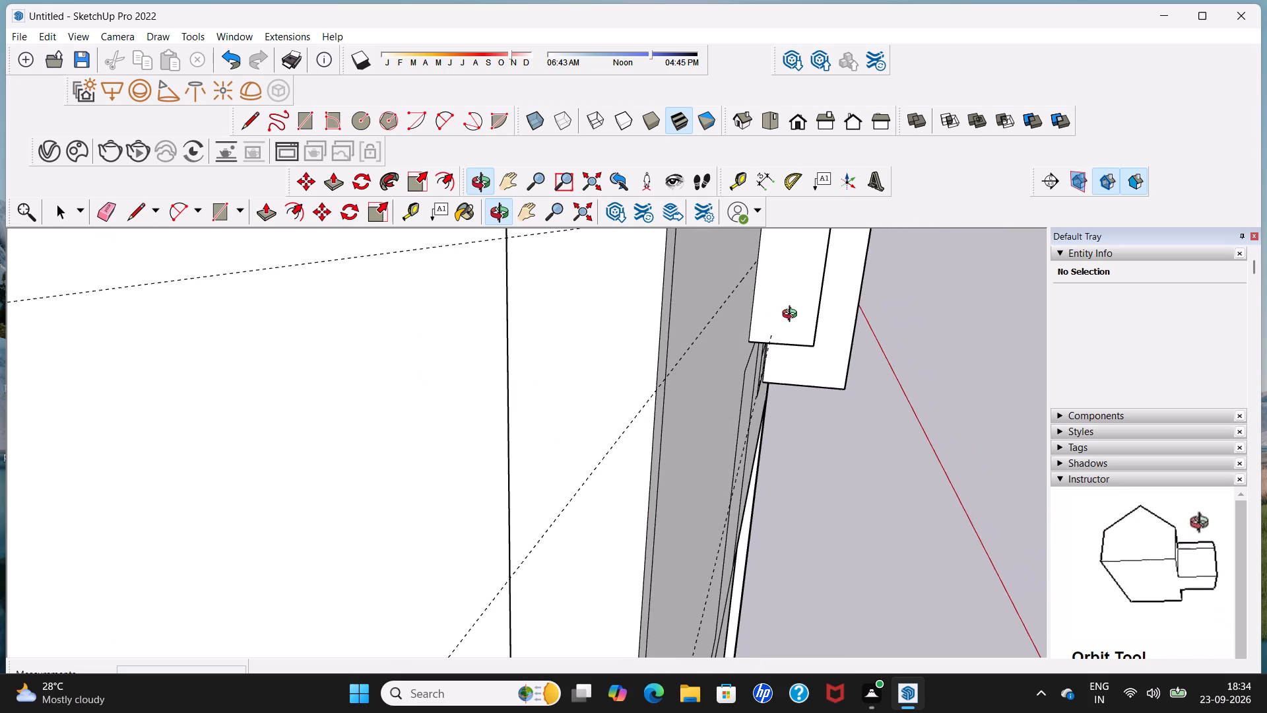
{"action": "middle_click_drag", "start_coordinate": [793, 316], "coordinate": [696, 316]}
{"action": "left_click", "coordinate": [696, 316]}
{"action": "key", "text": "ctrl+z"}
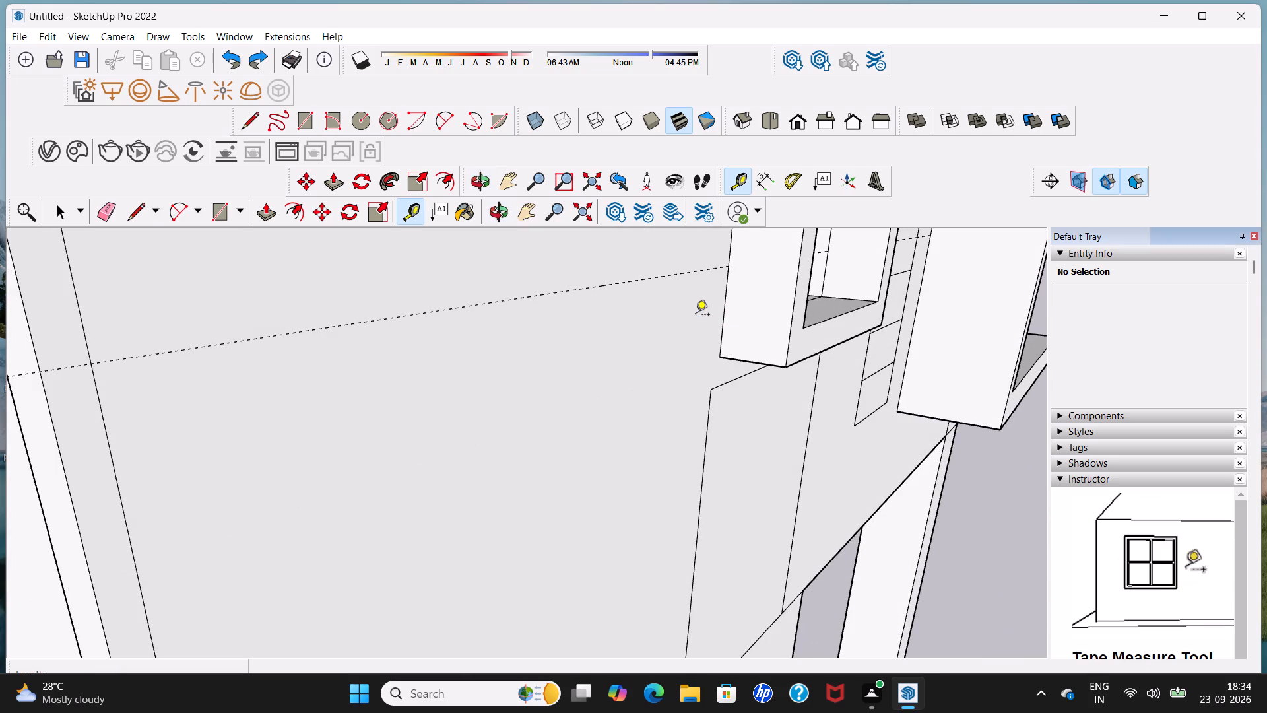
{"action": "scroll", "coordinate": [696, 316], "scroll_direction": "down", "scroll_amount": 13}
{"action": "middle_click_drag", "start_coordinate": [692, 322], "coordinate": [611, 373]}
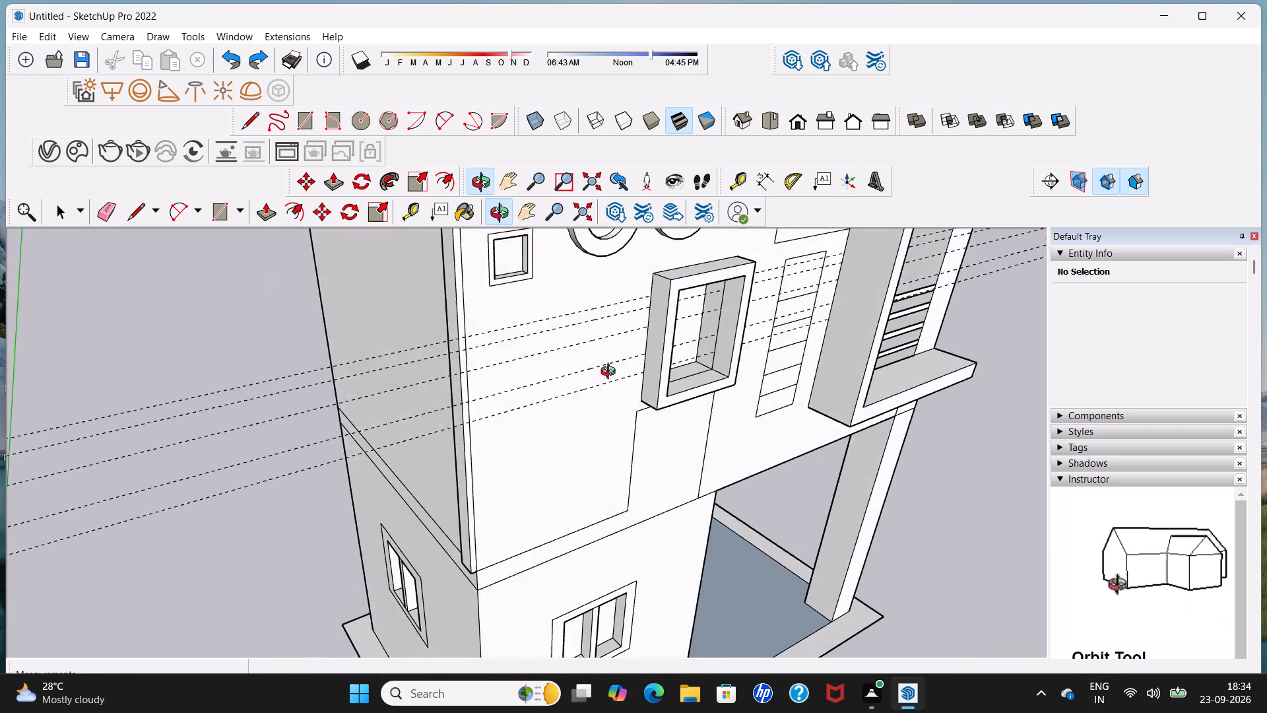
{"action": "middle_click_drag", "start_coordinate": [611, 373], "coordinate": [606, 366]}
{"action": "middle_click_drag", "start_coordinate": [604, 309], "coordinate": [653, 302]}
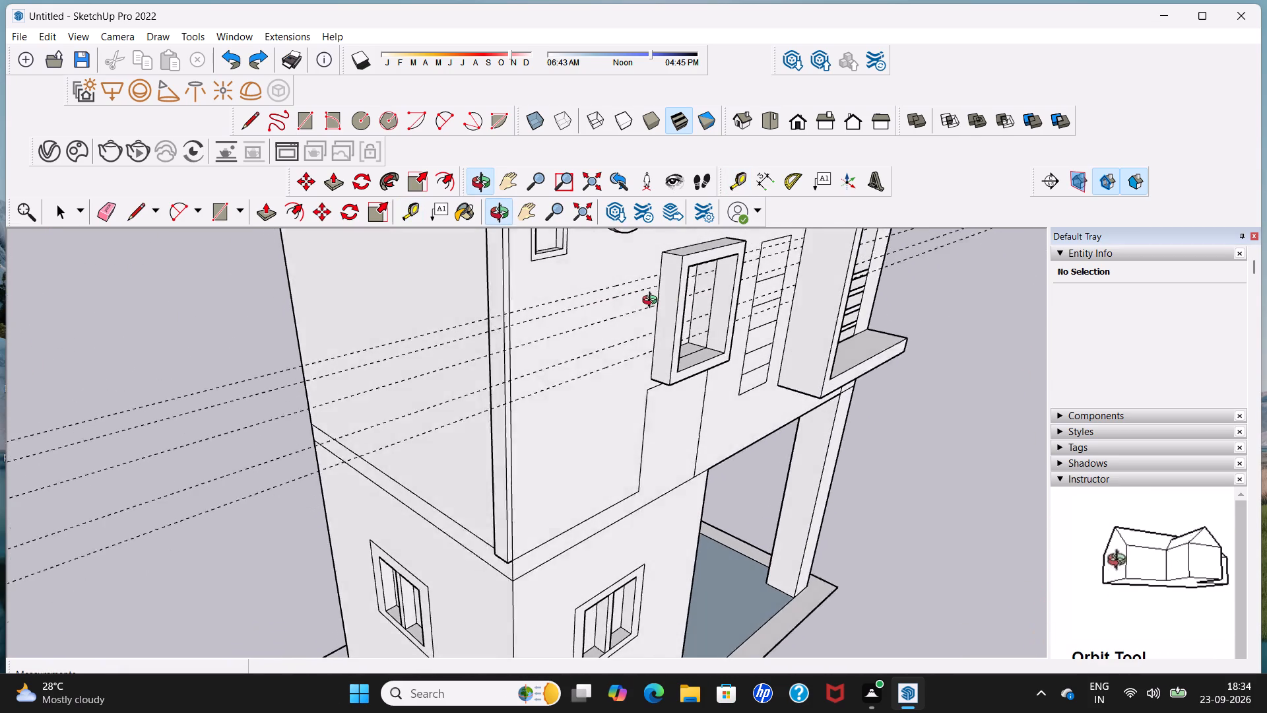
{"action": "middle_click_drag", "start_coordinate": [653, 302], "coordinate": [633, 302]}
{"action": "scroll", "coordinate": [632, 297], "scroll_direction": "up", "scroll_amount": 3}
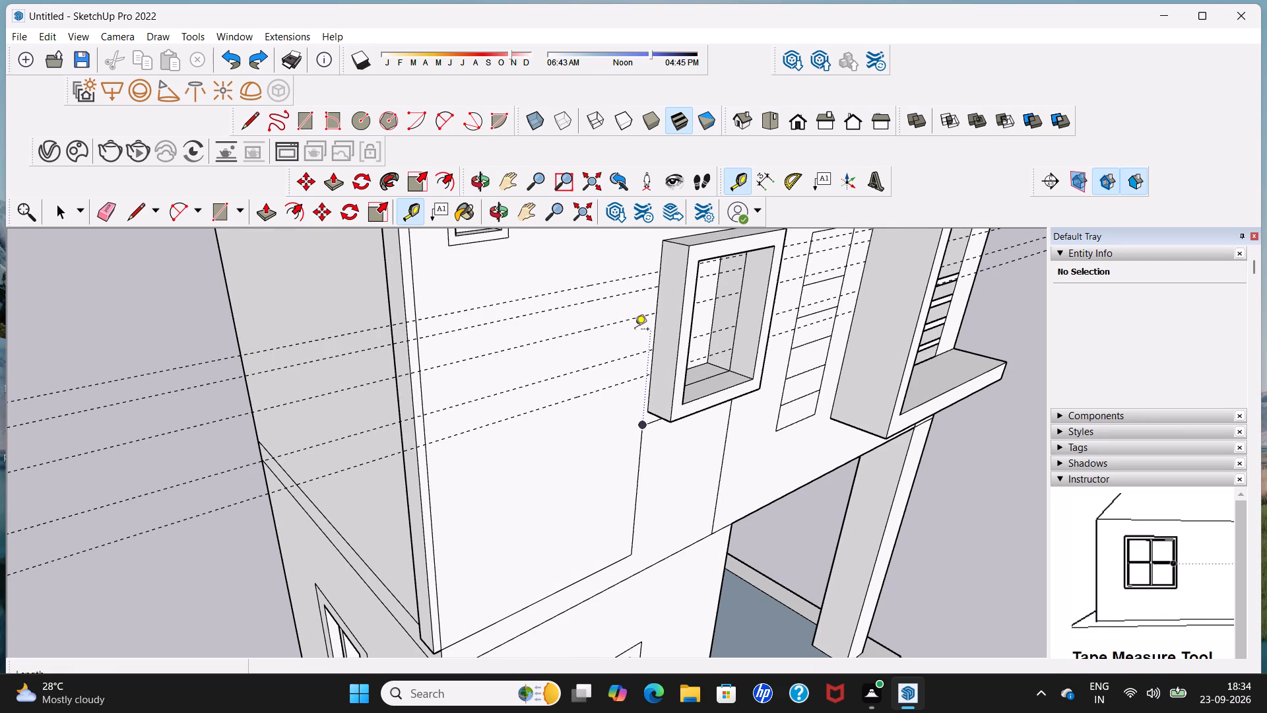
Add five more parallel guides down the front wall, successively about 8 1/16", 6 11/16", 8 1/16", 7 13/16" and 10 1/4" below the preceding one.
{"action": "left_click", "coordinate": [635, 383]}
{"action": "left_click", "coordinate": [638, 414]}
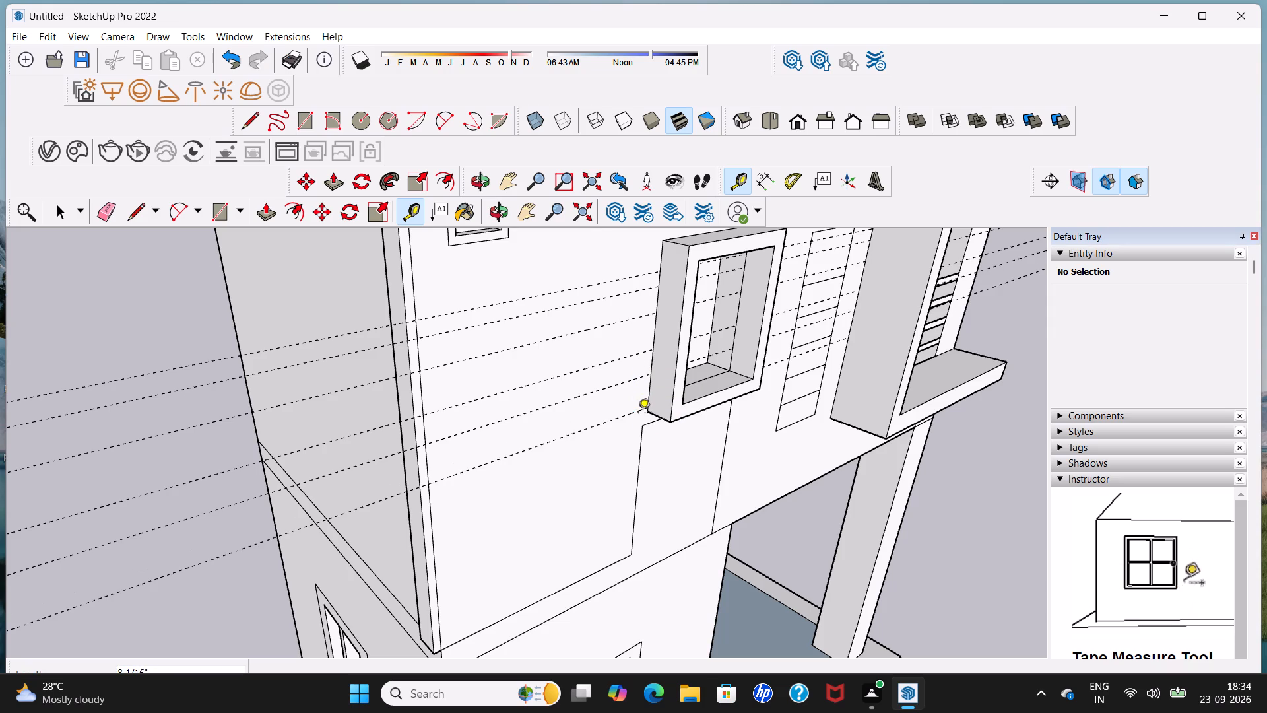
{"action": "left_click", "coordinate": [601, 424]}
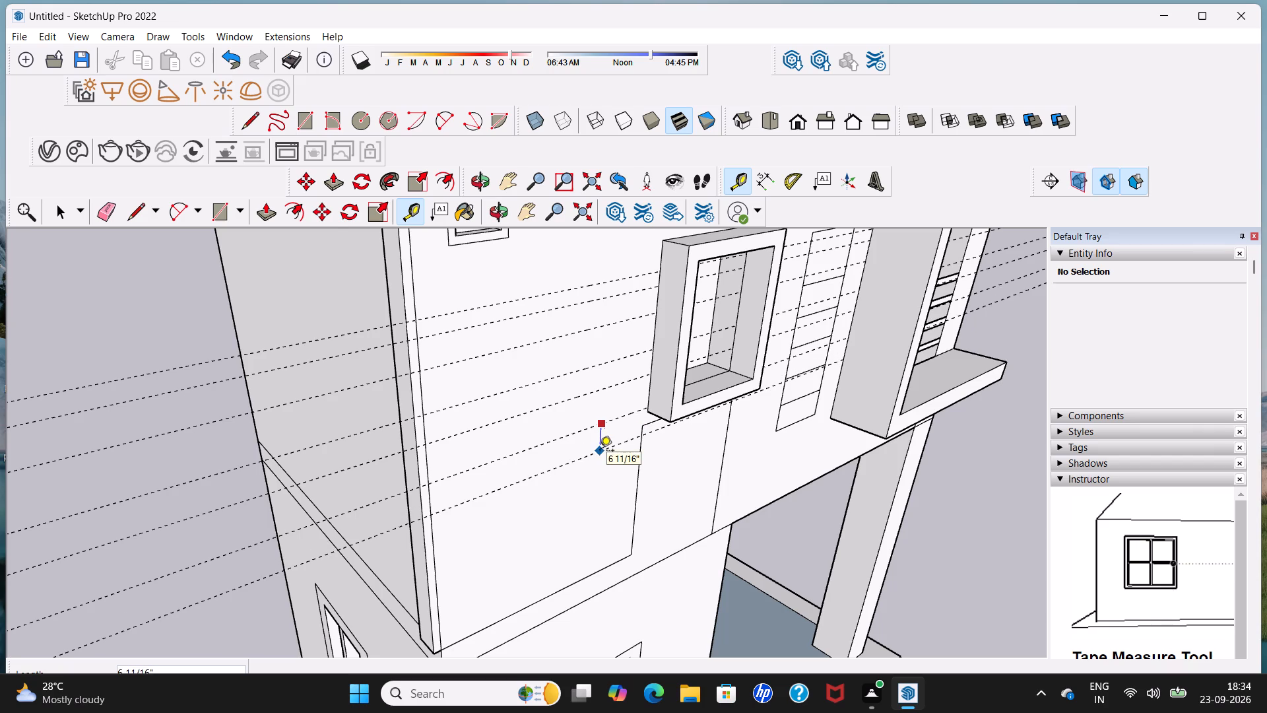
{"action": "left_click", "coordinate": [600, 452]}
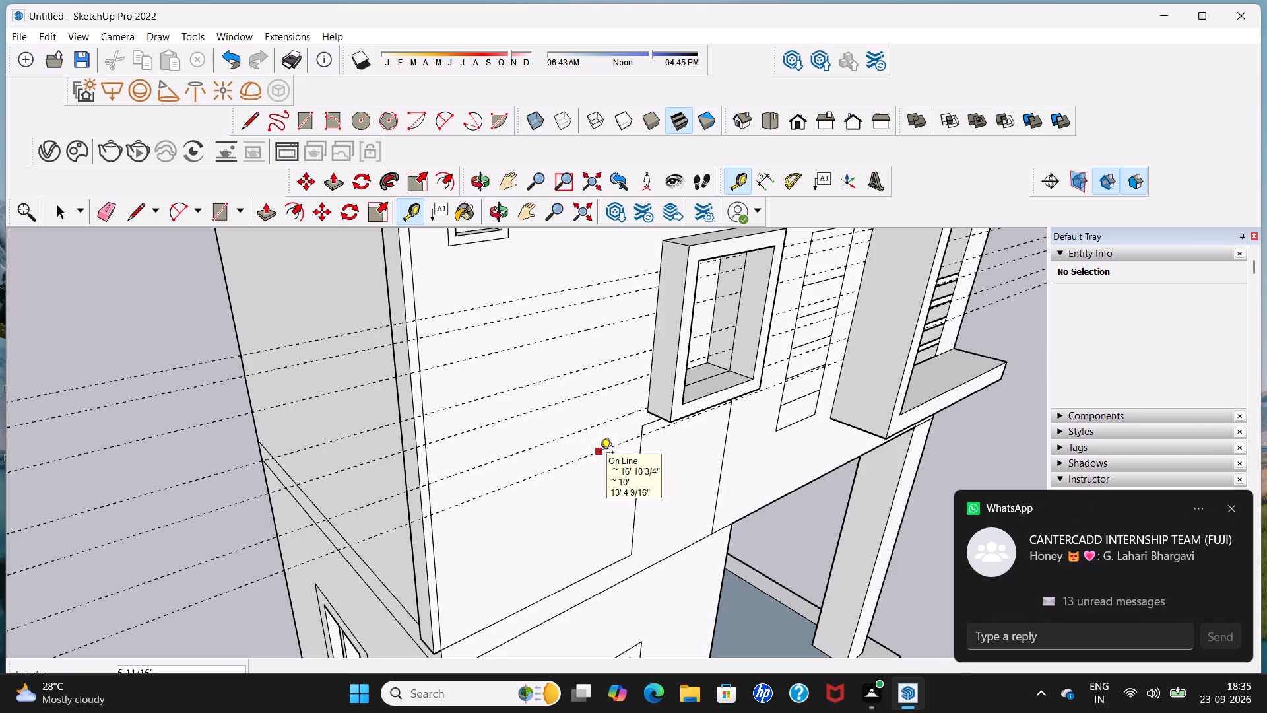
{"action": "left_click", "coordinate": [600, 454]}
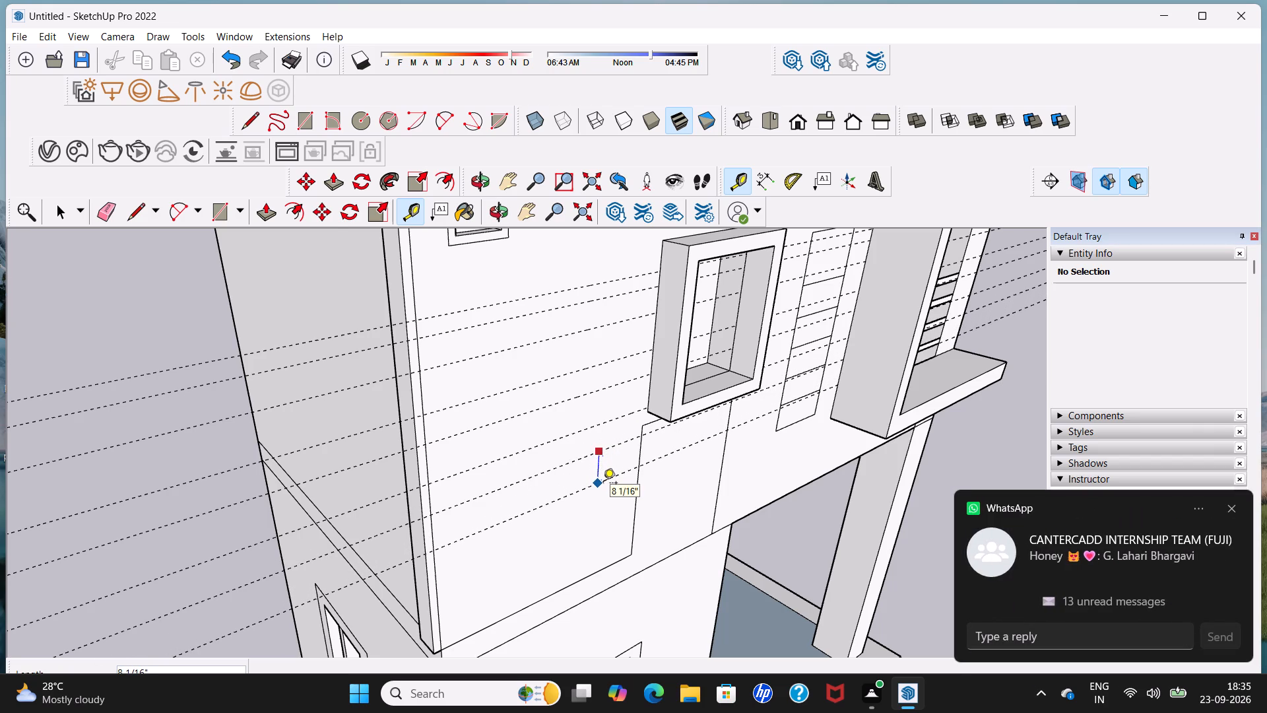
{"action": "left_click", "coordinate": [603, 484]}
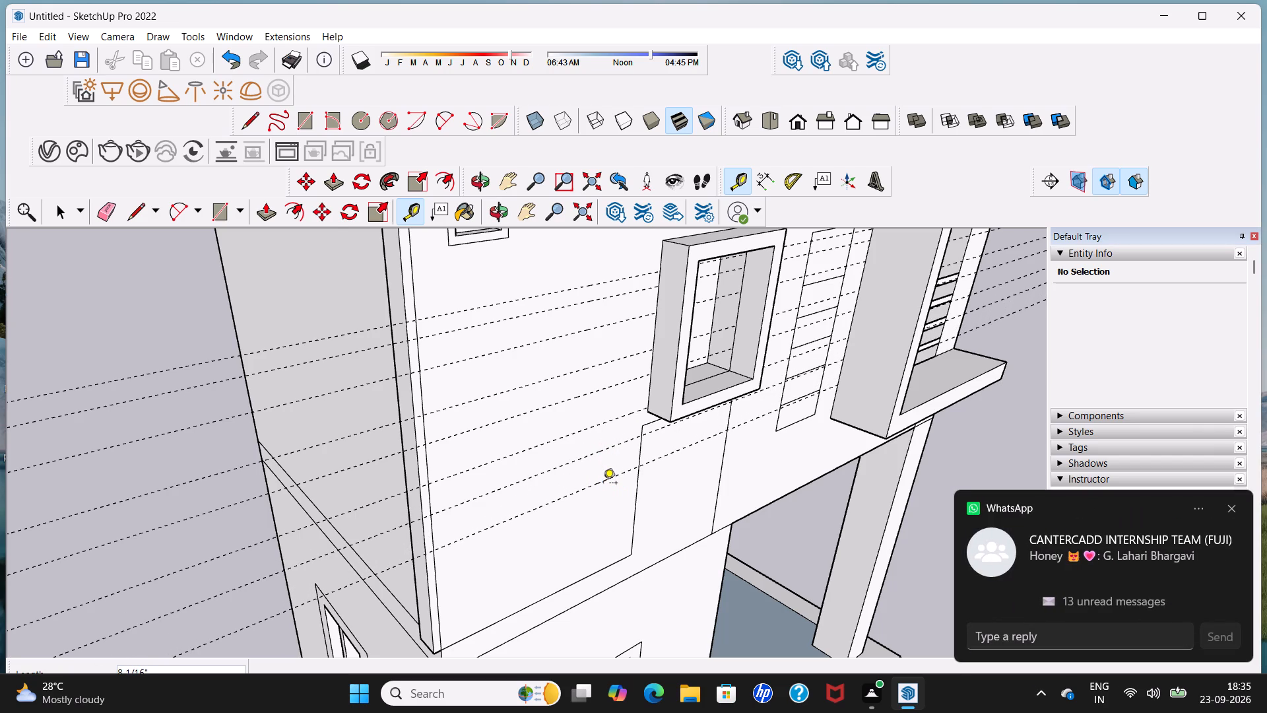
{"action": "left_click", "coordinate": [603, 484]}
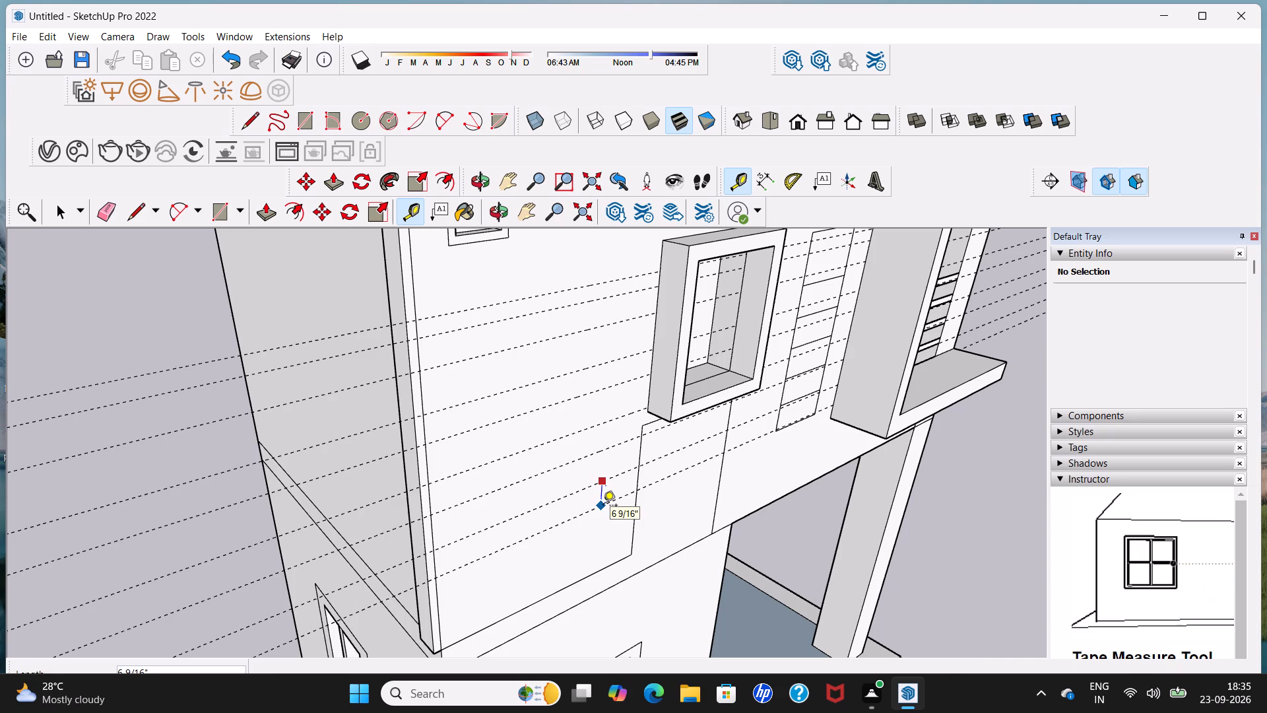
{"action": "left_click", "coordinate": [603, 511]}
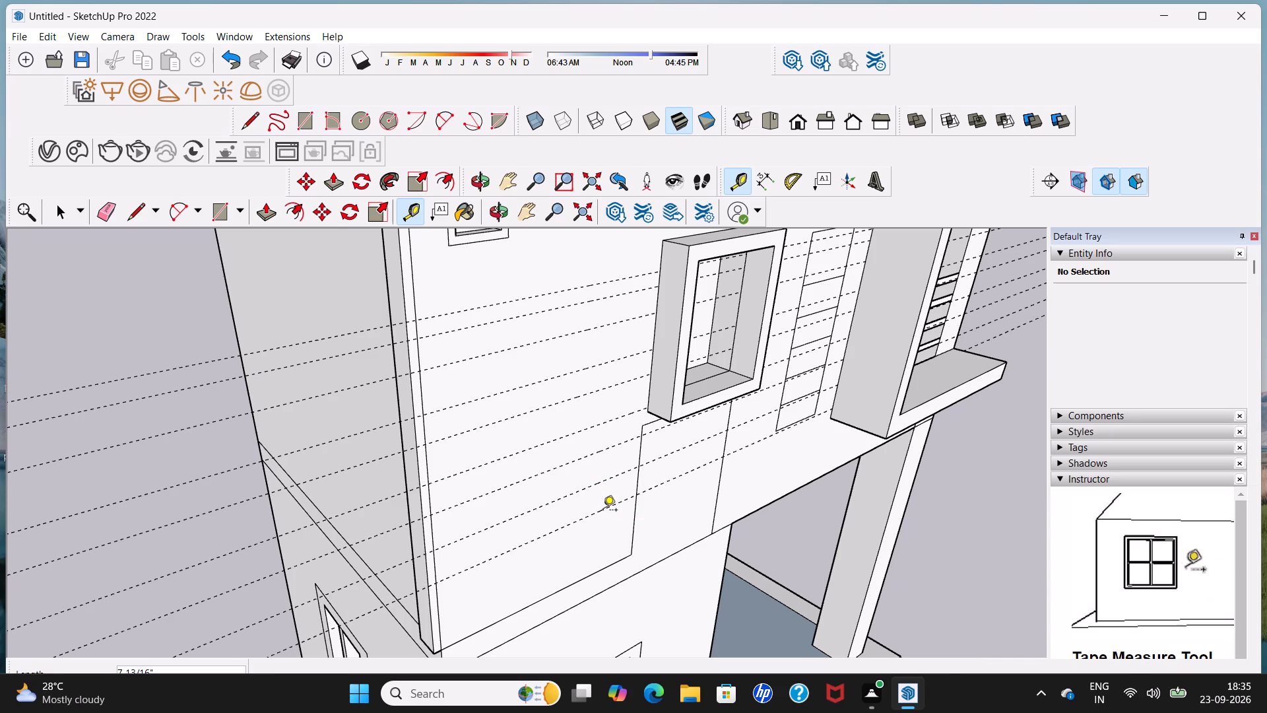
{"action": "left_click_drag", "start_coordinate": [603, 513], "coordinate": [607, 547]}
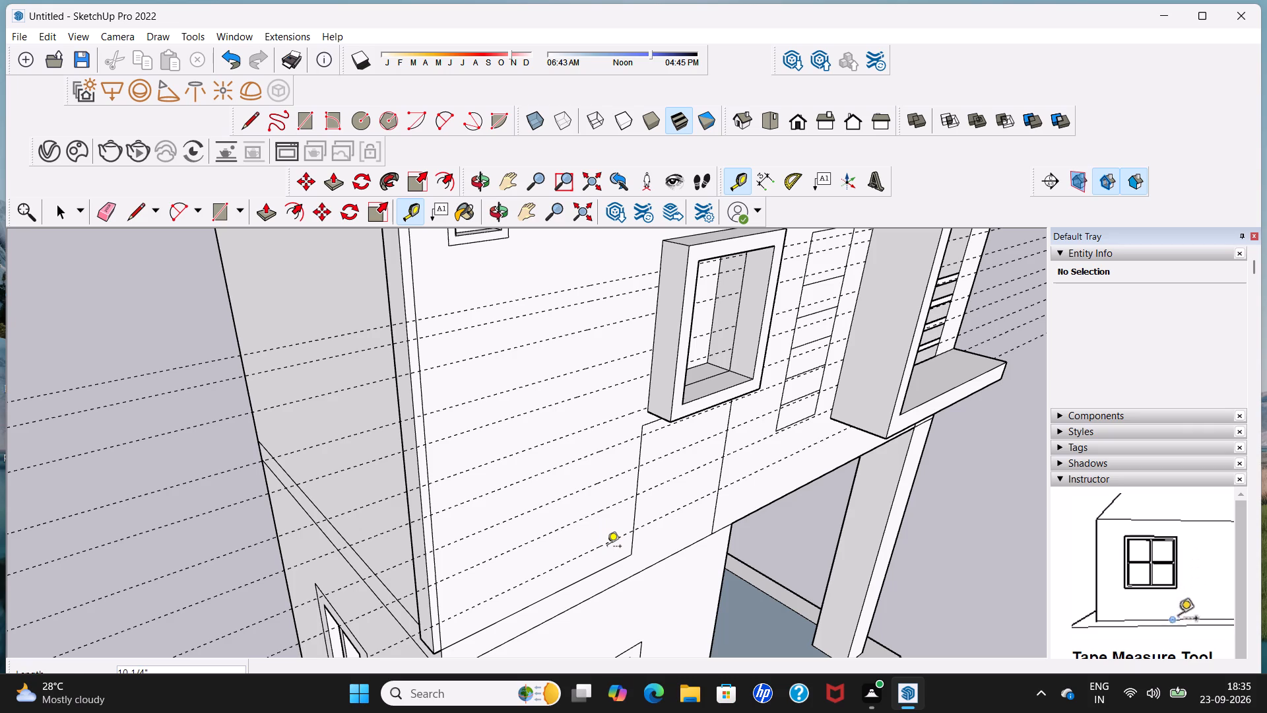
{"action": "middle_click_drag", "start_coordinate": [610, 537], "coordinate": [468, 465]}
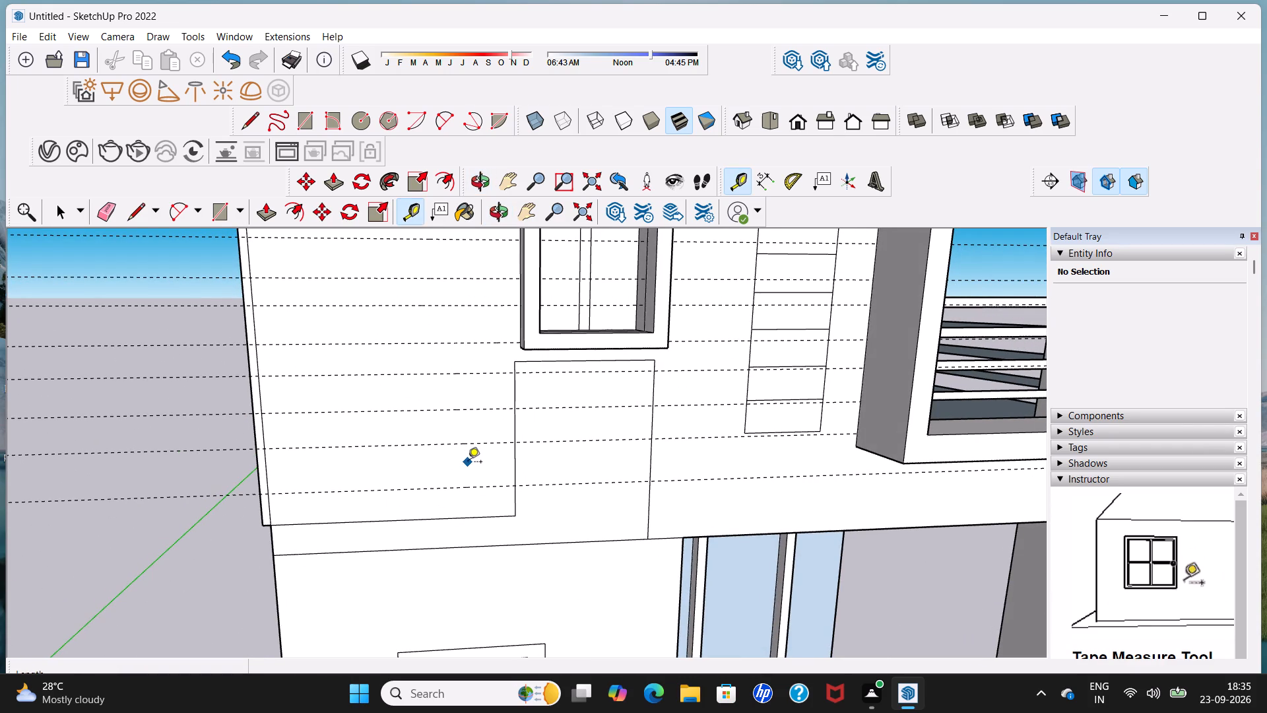
{"action": "key", "text": "space"}
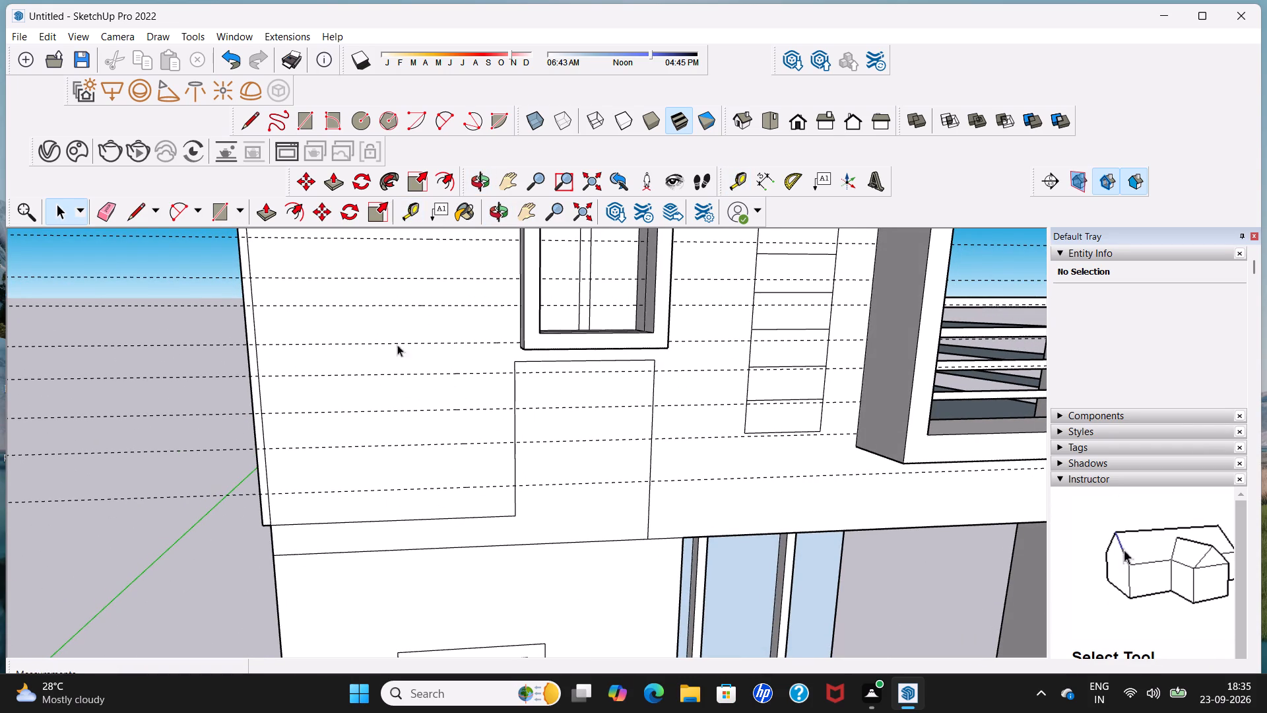
Draw a vertical line on the front wall from a guide beside the framed window down to the near top corner of the outlined rectangle.
{"action": "left_click", "coordinate": [140, 213]}
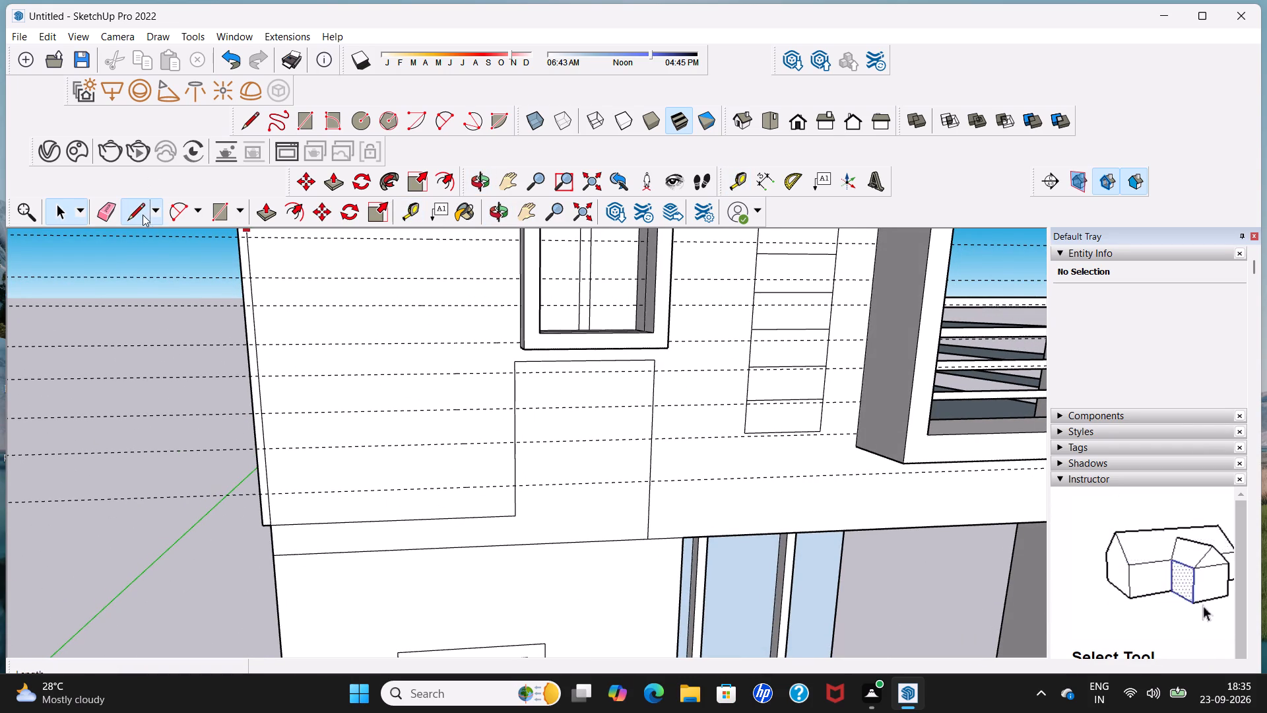
{"action": "scroll", "coordinate": [215, 300], "scroll_direction": "down", "scroll_amount": 8}
{"action": "middle_click_drag", "start_coordinate": [250, 300], "coordinate": [265, 333], "text": "shift"}
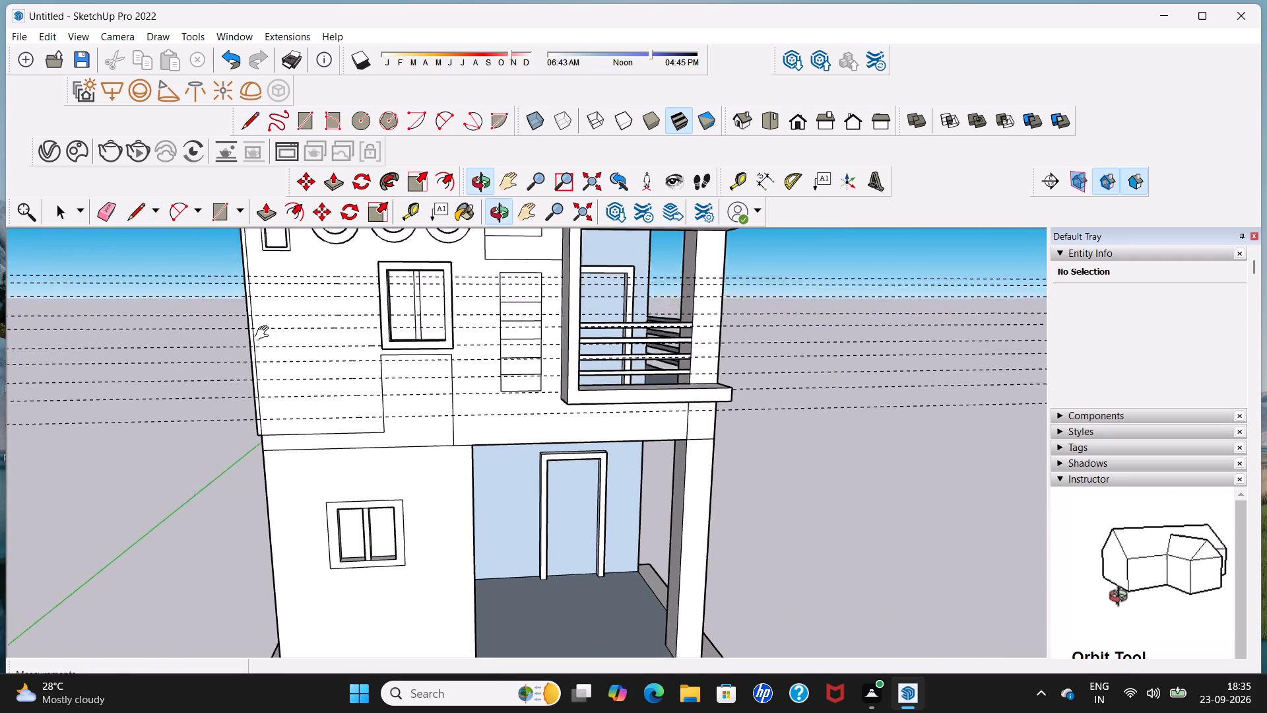
{"action": "middle_click_drag", "start_coordinate": [265, 333], "coordinate": [283, 393], "text": "shift"}
{"action": "scroll", "coordinate": [285, 389], "scroll_direction": "up", "scroll_amount": 5}
{"action": "middle_click_drag", "start_coordinate": [299, 374], "coordinate": [455, 408]}
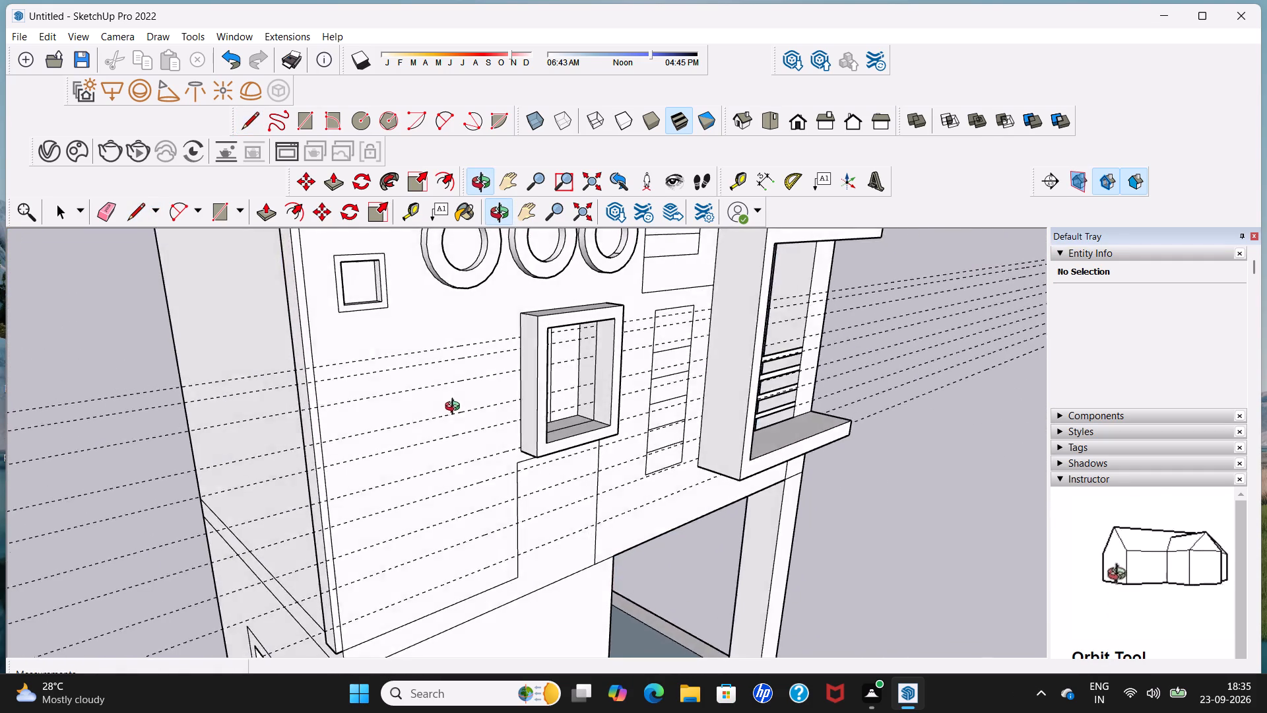
{"action": "middle_click_drag", "start_coordinate": [455, 408], "coordinate": [592, 416]}
{"action": "scroll", "coordinate": [585, 451], "scroll_direction": "up", "scroll_amount": 5}
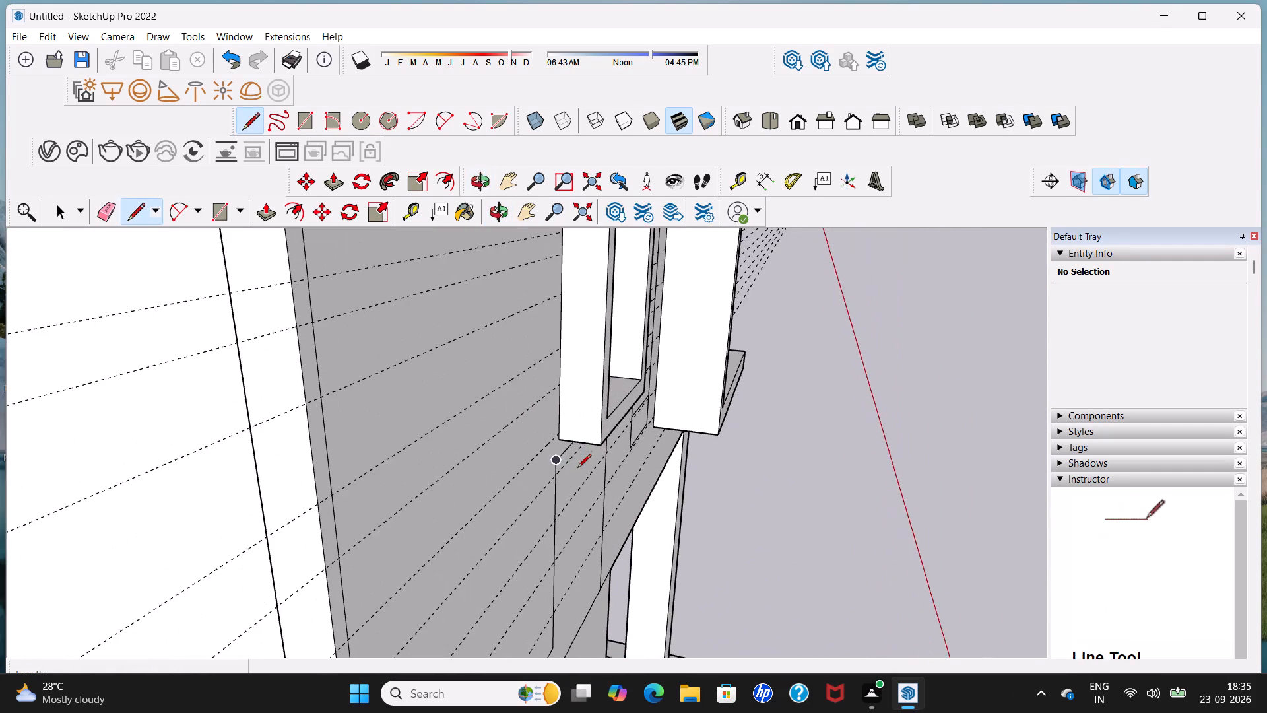
{"action": "scroll", "coordinate": [577, 459], "scroll_direction": "up", "scroll_amount": 17}
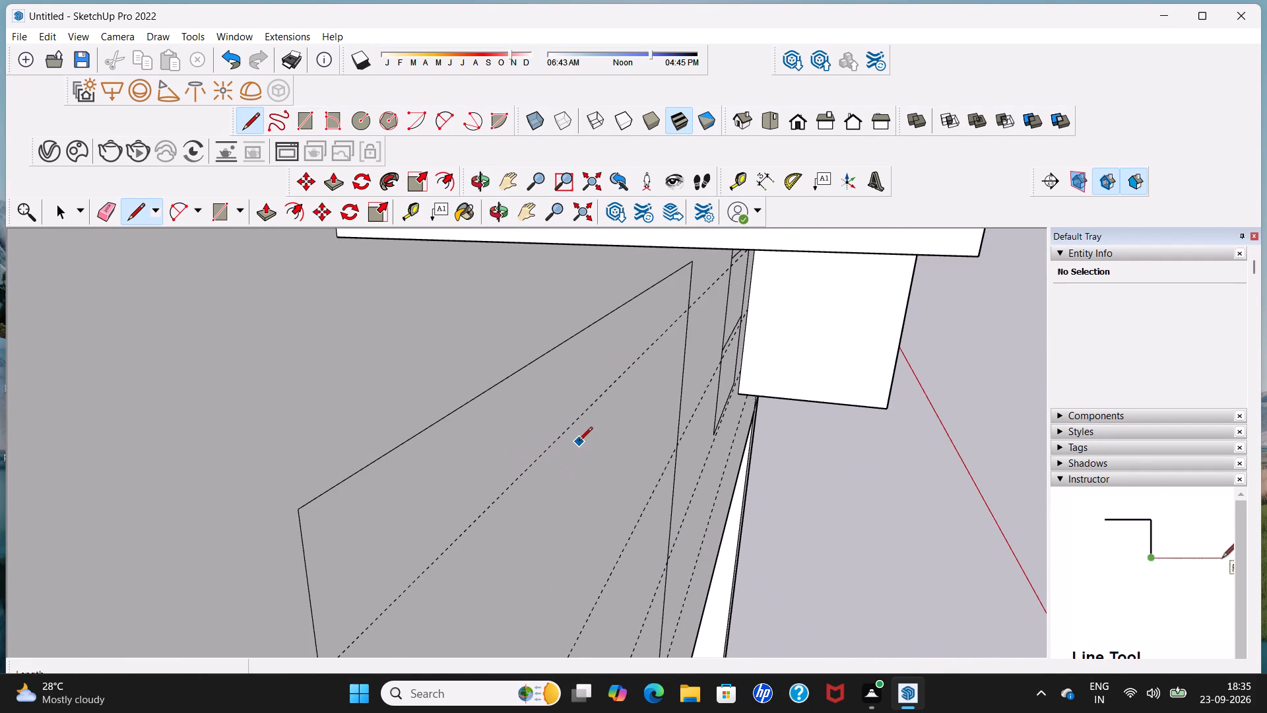
{"action": "scroll", "coordinate": [579, 439], "scroll_direction": "down", "scroll_amount": 6}
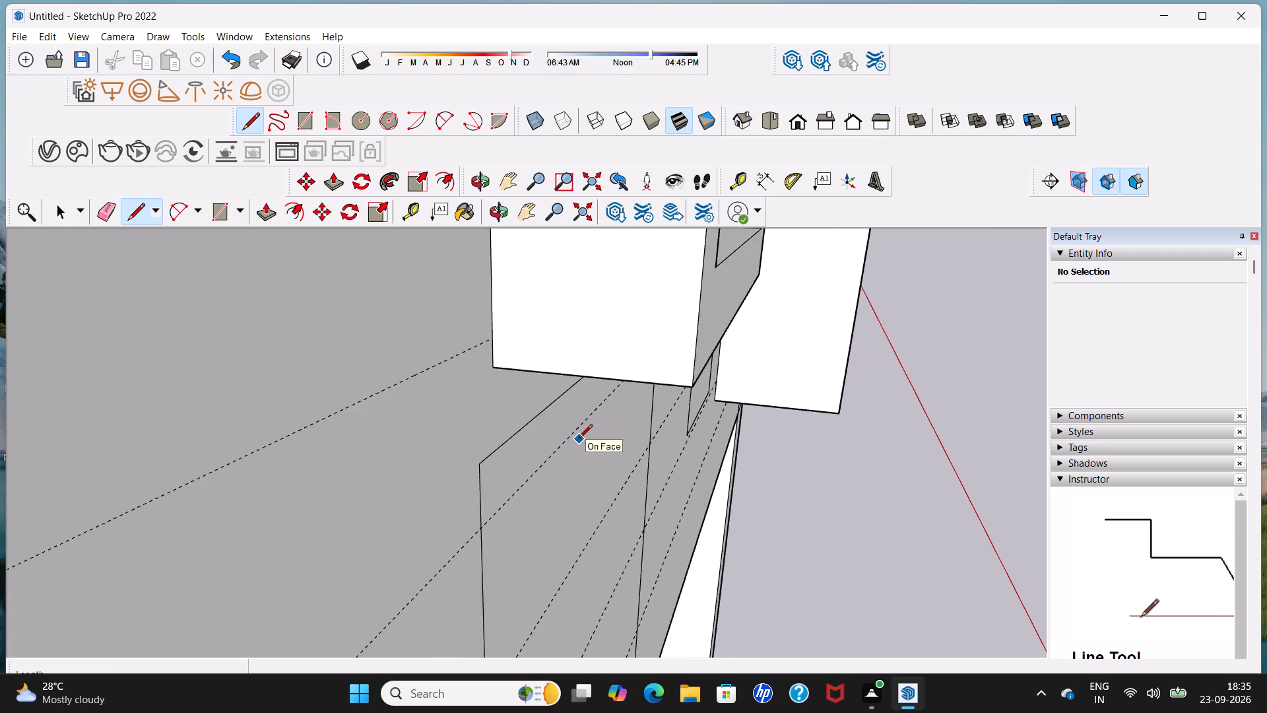
{"action": "scroll", "coordinate": [579, 439], "scroll_direction": "down", "scroll_amount": 8}
{"action": "scroll", "coordinate": [517, 393], "scroll_direction": "down", "scroll_amount": 5}
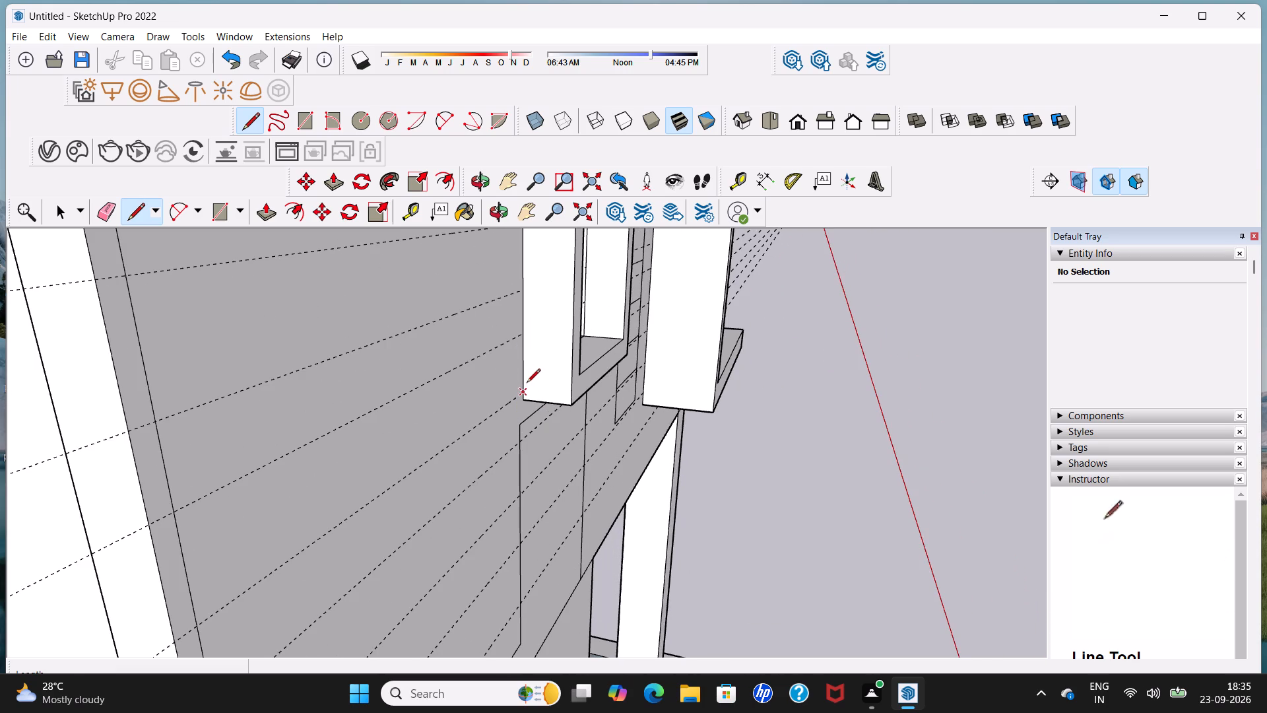
{"action": "middle_click_drag", "start_coordinate": [527, 384], "coordinate": [442, 379]}
{"action": "scroll", "coordinate": [405, 350], "scroll_direction": "down", "scroll_amount": 5}
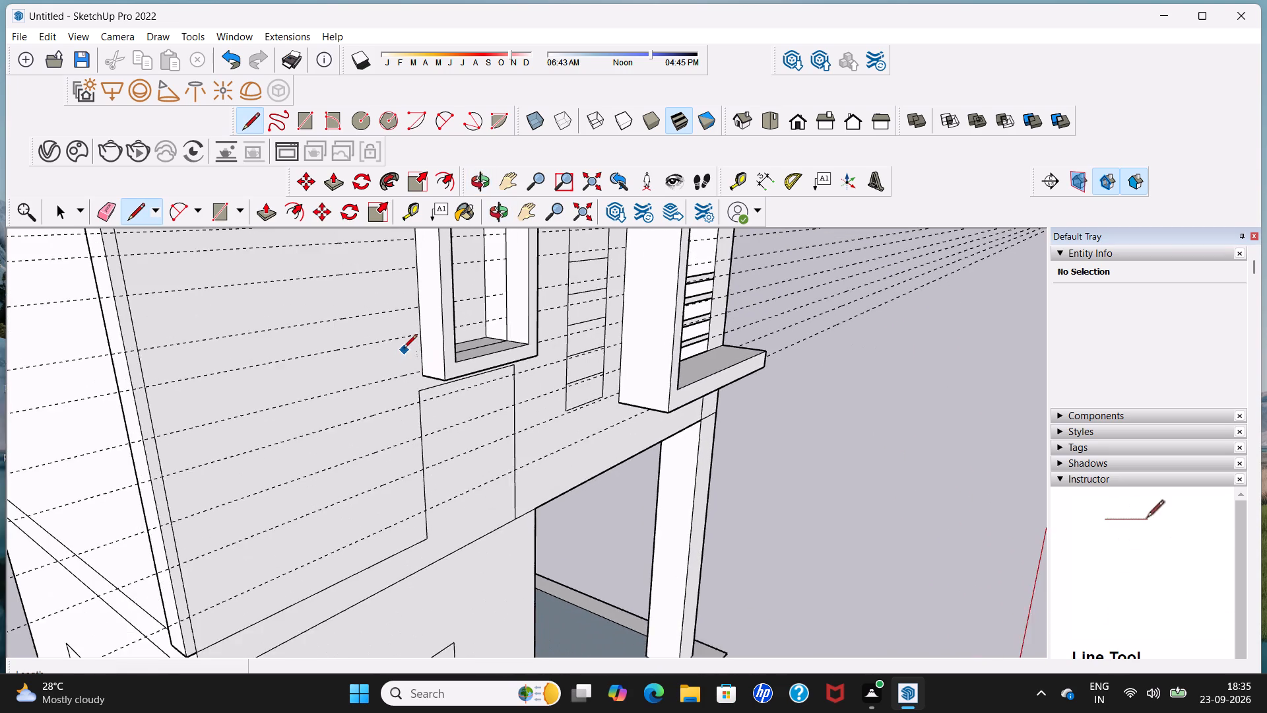
{"action": "scroll", "coordinate": [402, 348], "scroll_direction": "down", "scroll_amount": 4}
{"action": "middle_click_drag", "start_coordinate": [402, 346], "coordinate": [346, 337]}
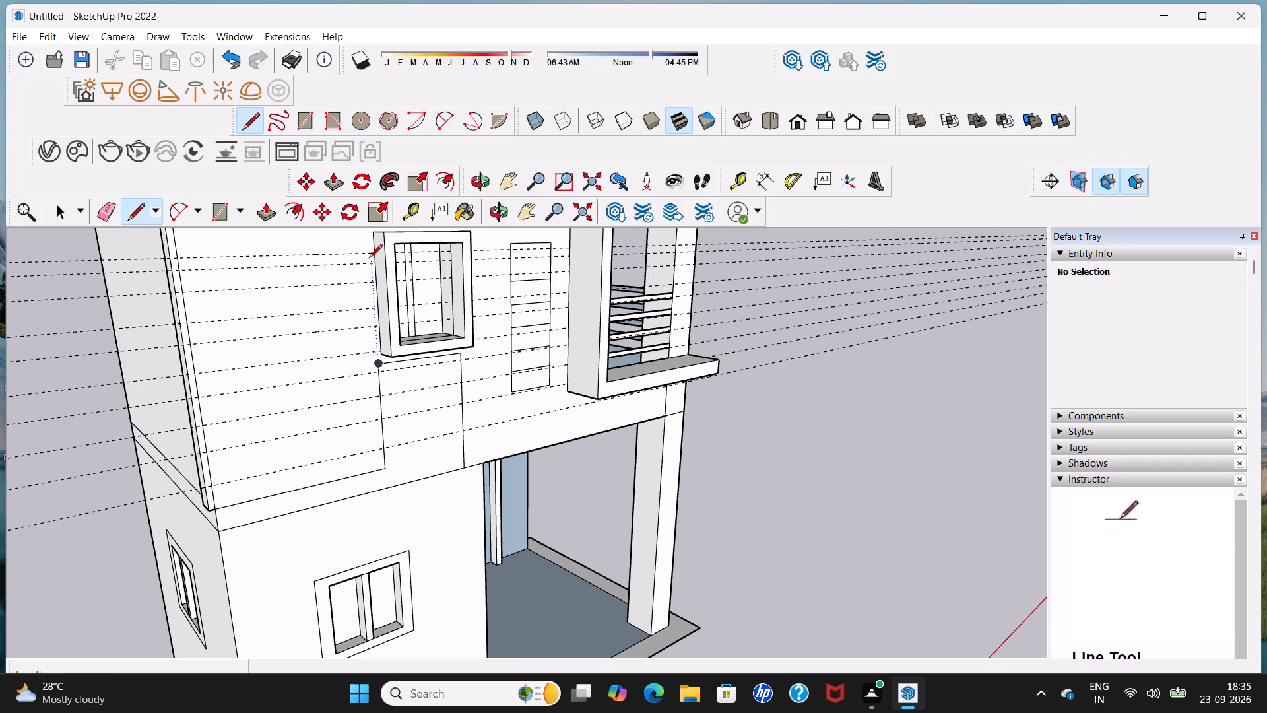
{"action": "left_click", "coordinate": [369, 255]}
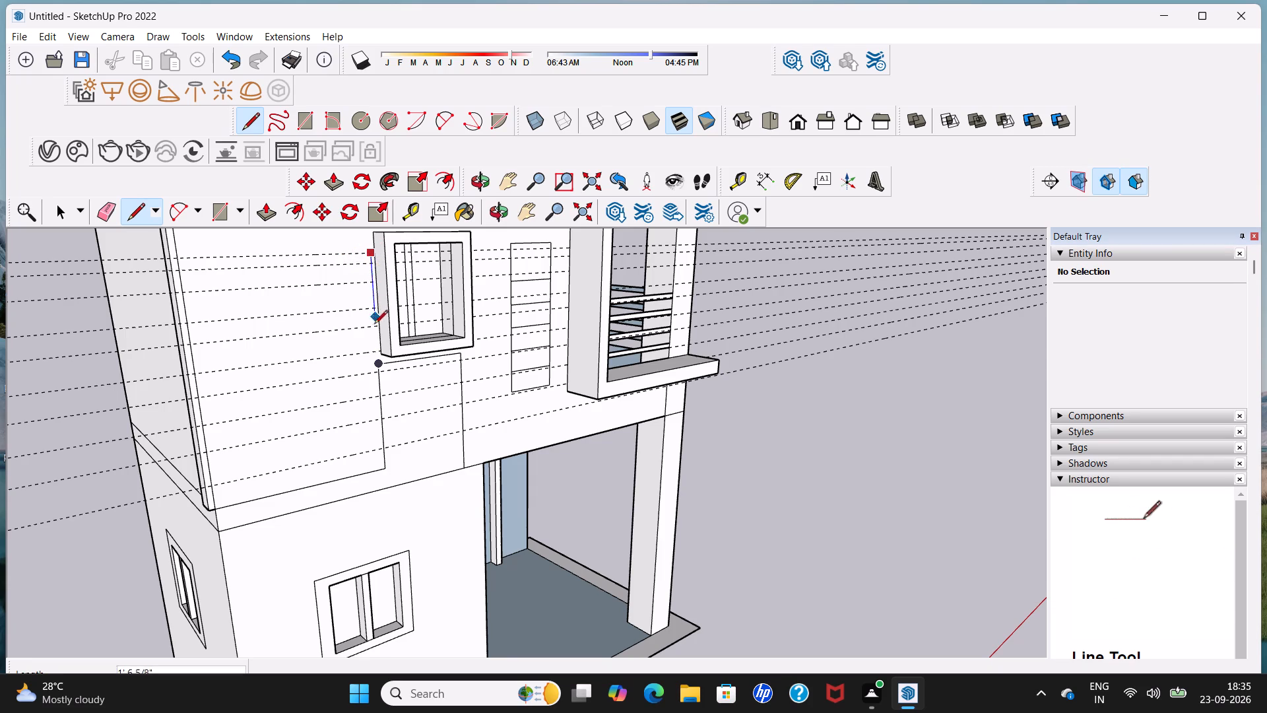
{"action": "left_click", "coordinate": [378, 370]}
{"action": "scroll", "coordinate": [375, 339], "scroll_direction": "up", "scroll_amount": 2}
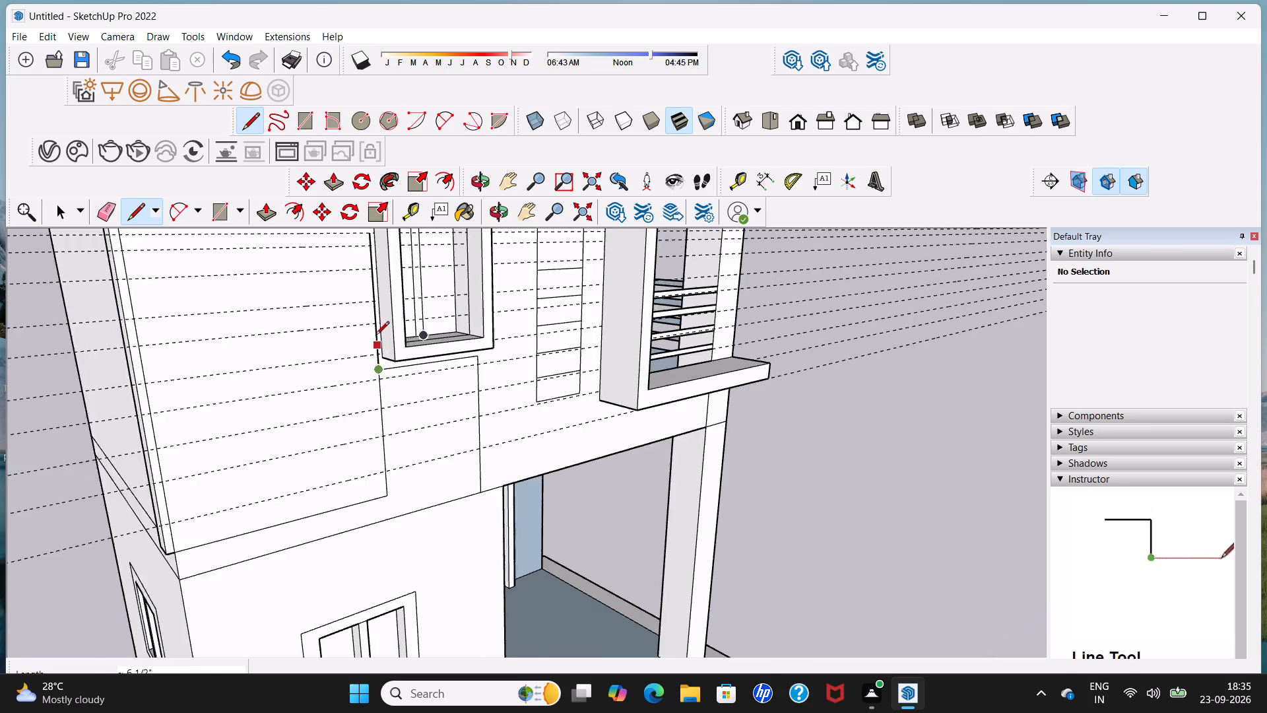
{"action": "scroll", "coordinate": [375, 336], "scroll_direction": "up", "scroll_amount": 3}
{"action": "middle_click_drag", "start_coordinate": [376, 325], "coordinate": [439, 326]}
{"action": "scroll", "coordinate": [439, 326], "scroll_direction": "up", "scroll_amount": 2}
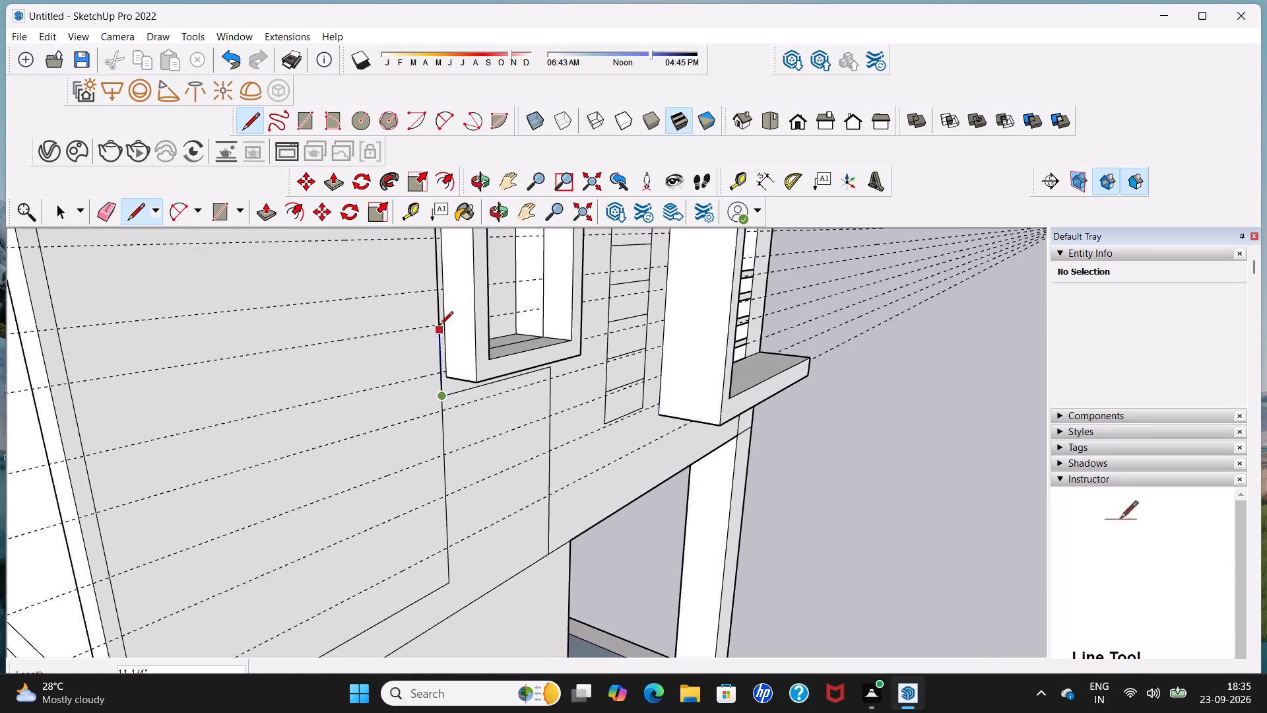
{"action": "left_click", "coordinate": [439, 325]}
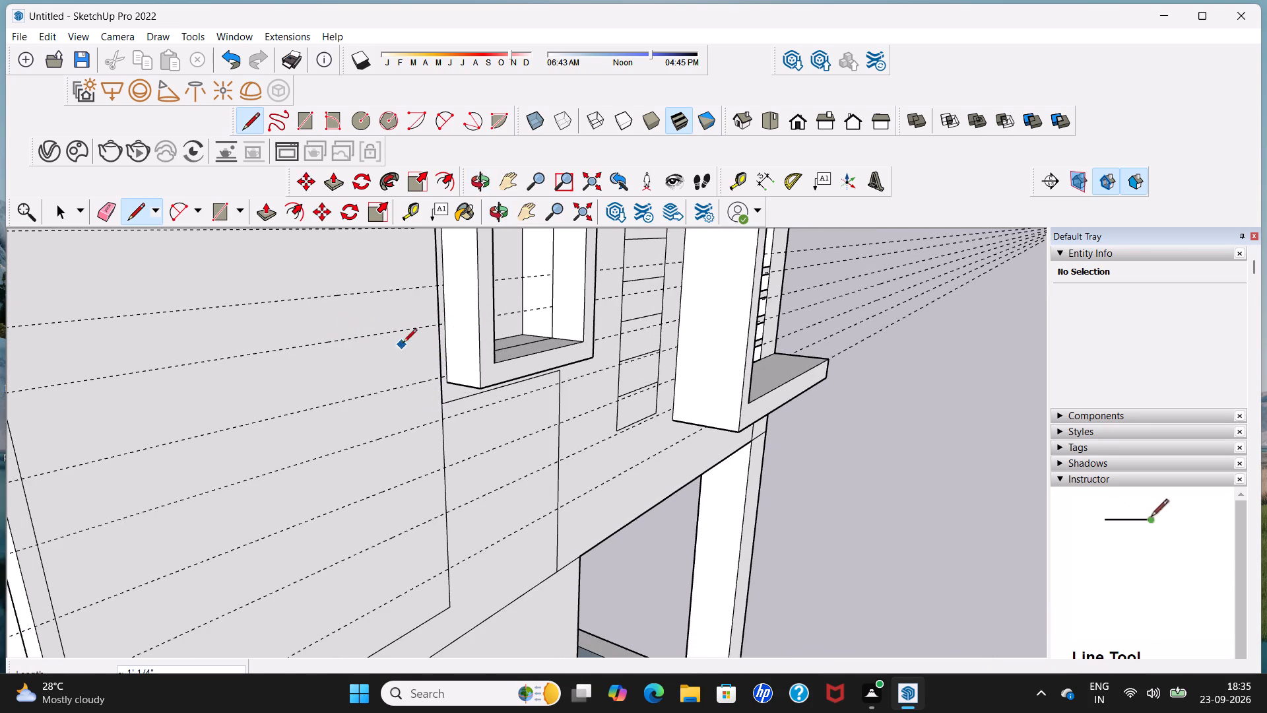
Trace two neighbouring guides with horizontal lines about 4' 7 1/16" long between the vertical line beside the framed window and the corner trim edge.
{"action": "left_click", "coordinate": [437, 326]}
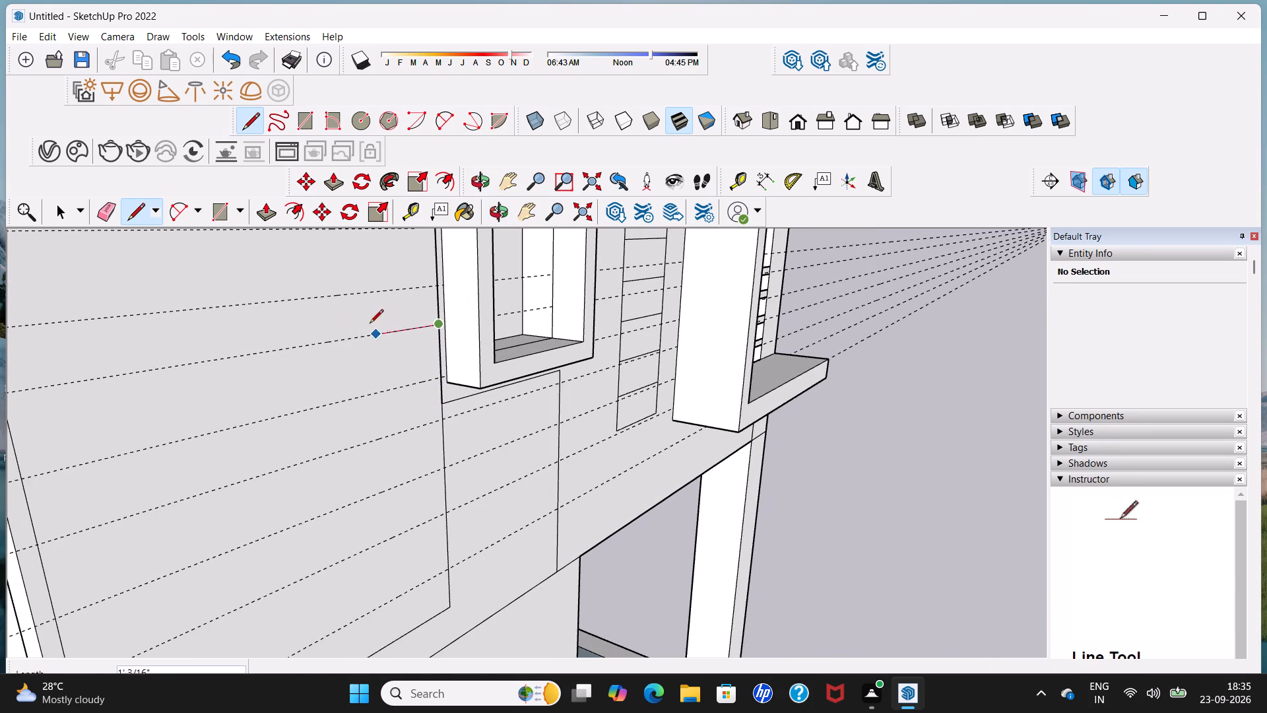
{"action": "scroll", "coordinate": [339, 325], "scroll_direction": "down", "scroll_amount": 6}
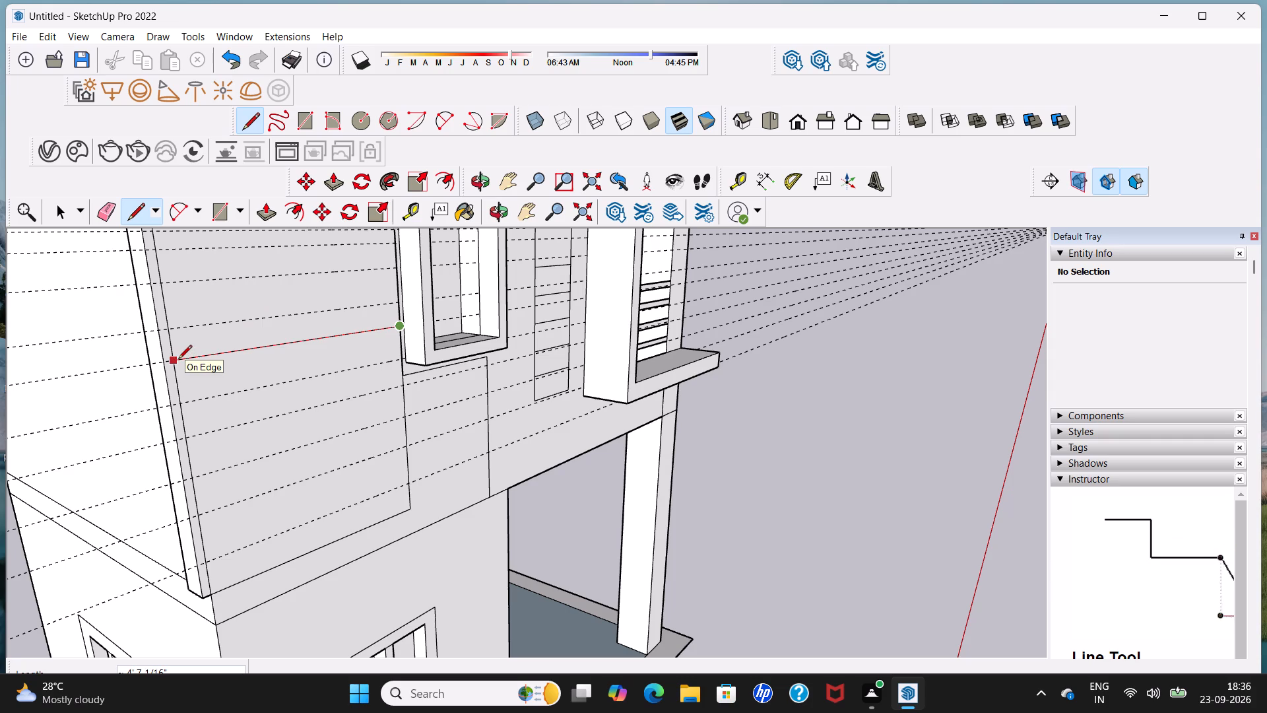
{"action": "left_click", "coordinate": [178, 360]}
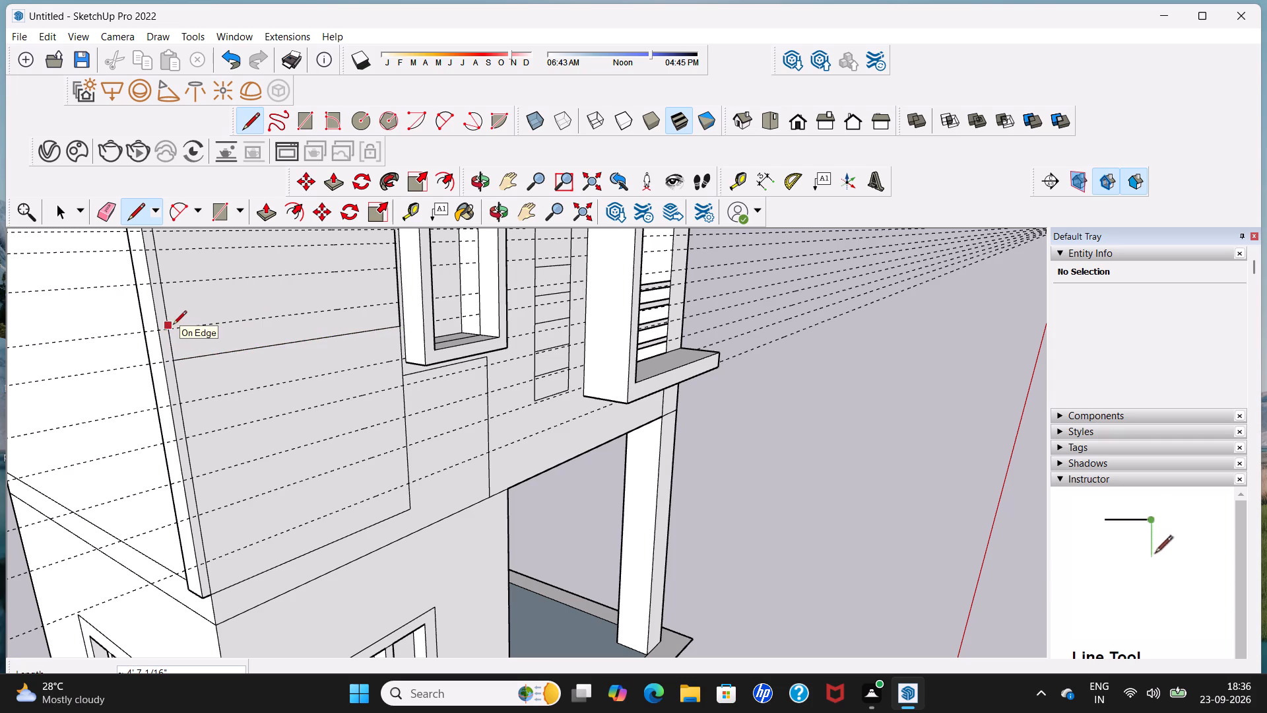
{"action": "left_click", "coordinate": [170, 325]}
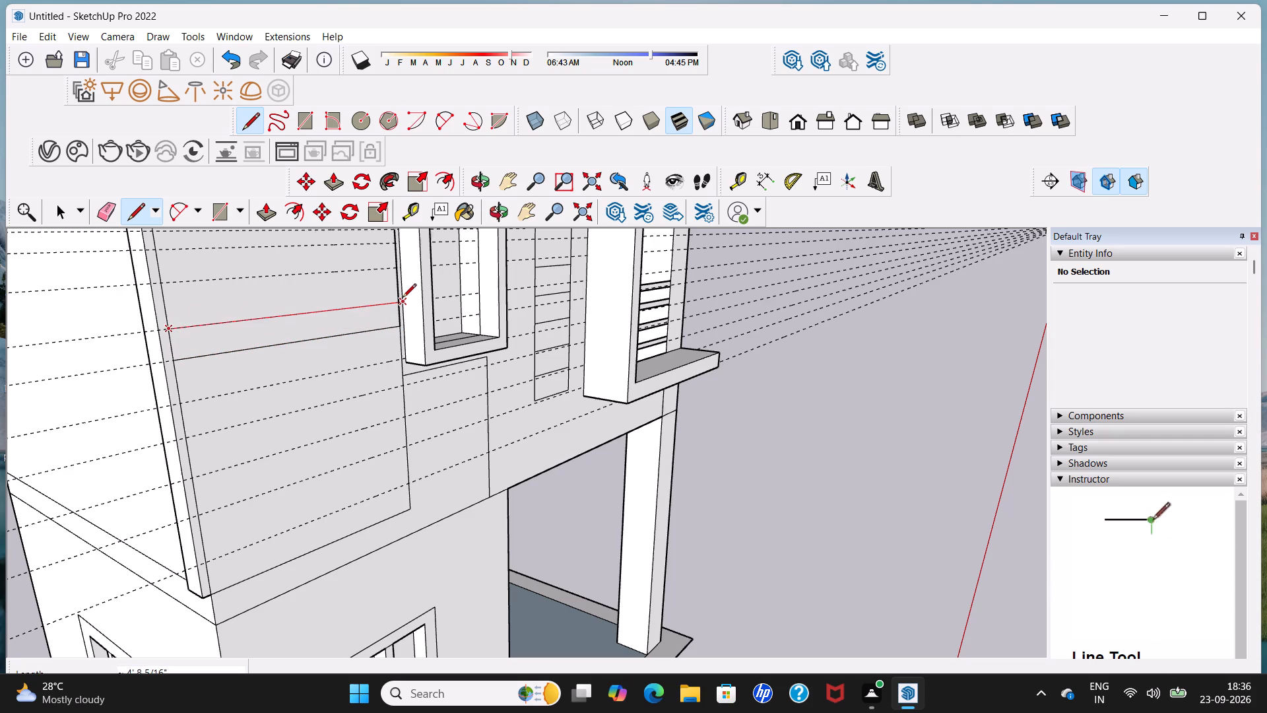
{"action": "left_click", "coordinate": [395, 300]}
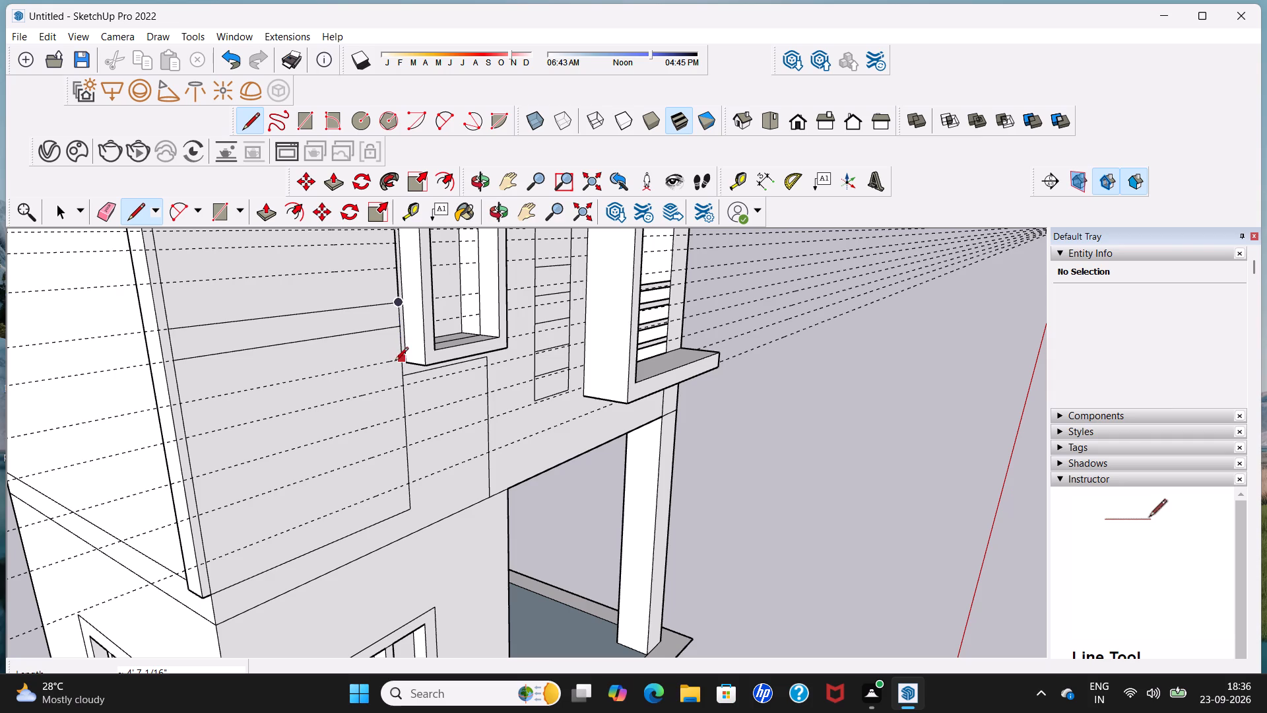
Trace the next three guides below with horizontal lines about 4' 7 1/16" long between the corner trim edge and the window-side vertical line.
{"action": "scroll", "coordinate": [401, 360], "scroll_direction": "up", "scroll_amount": 5}
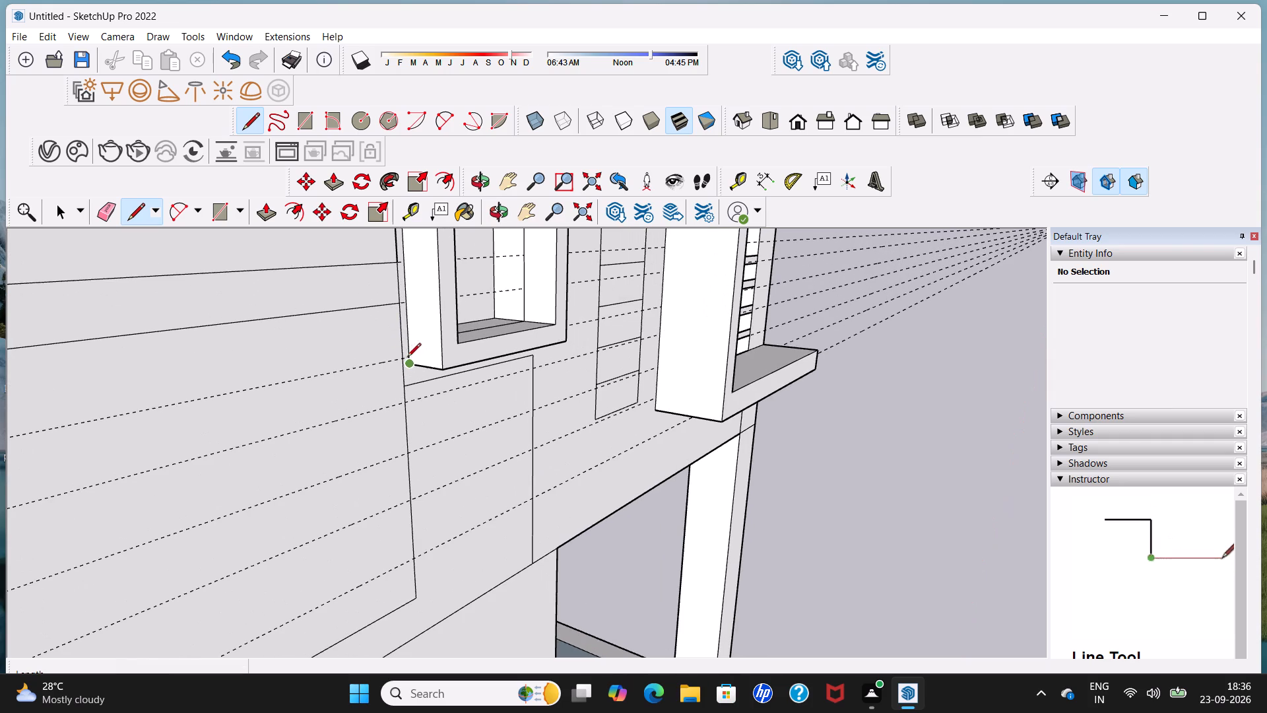
{"action": "scroll", "coordinate": [399, 361], "scroll_direction": "up", "scroll_amount": 5}
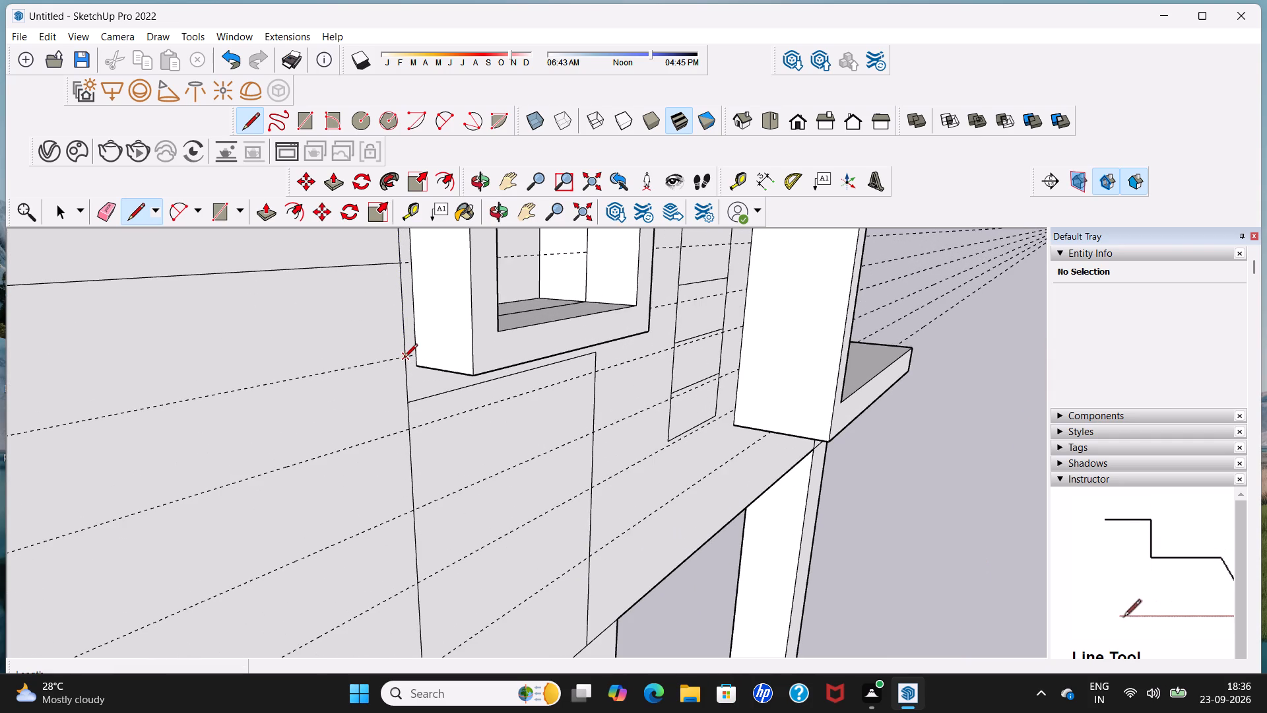
{"action": "left_click", "coordinate": [404, 358]}
{"action": "scroll", "coordinate": [339, 360], "scroll_direction": "down", "scroll_amount": 15}
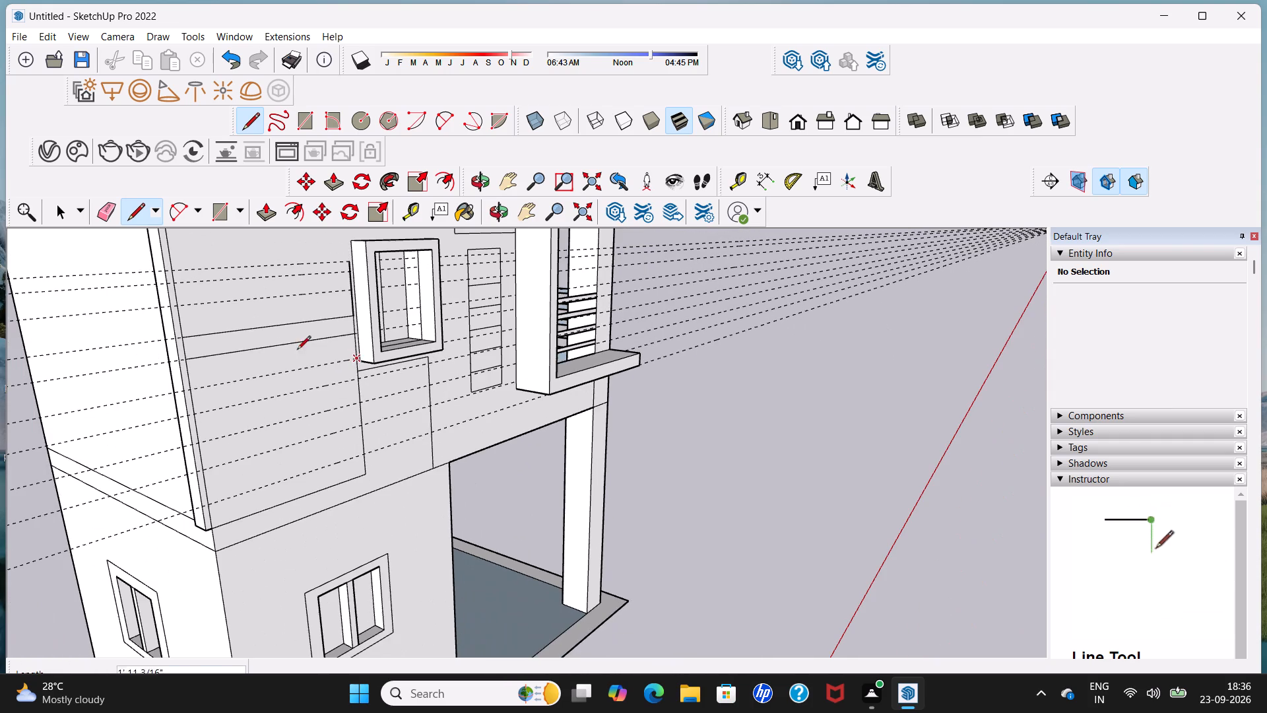
{"action": "scroll", "coordinate": [189, 382], "scroll_direction": "up", "scroll_amount": 5}
{"action": "left_click", "coordinate": [191, 392]}
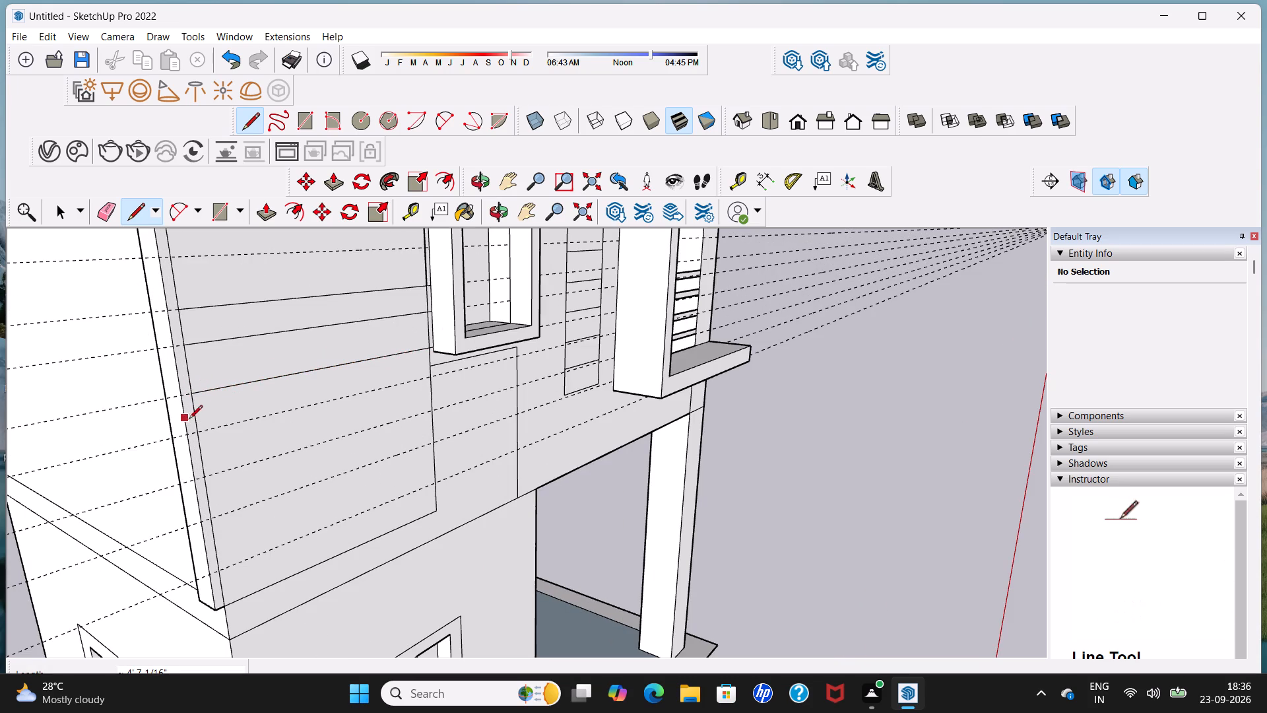
{"action": "left_click", "coordinate": [199, 430]}
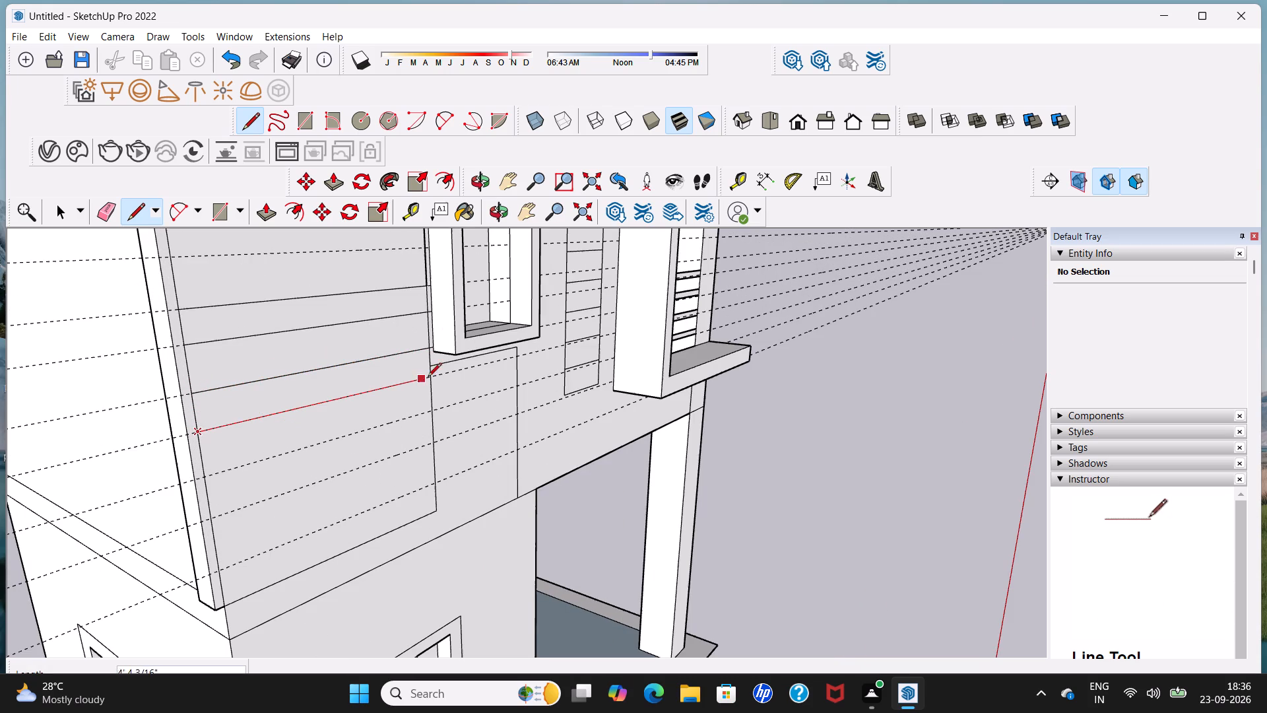
{"action": "left_click", "coordinate": [433, 378]}
{"action": "left_click", "coordinate": [434, 411]}
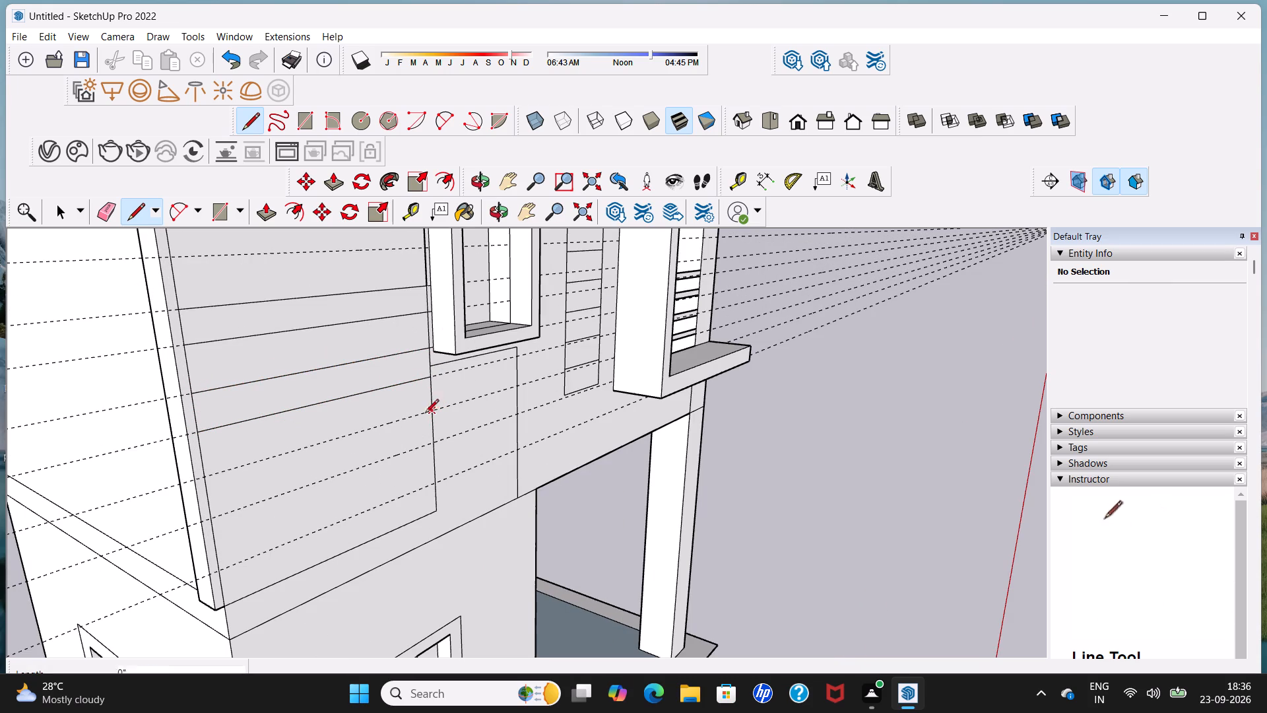
{"action": "left_click", "coordinate": [201, 475]}
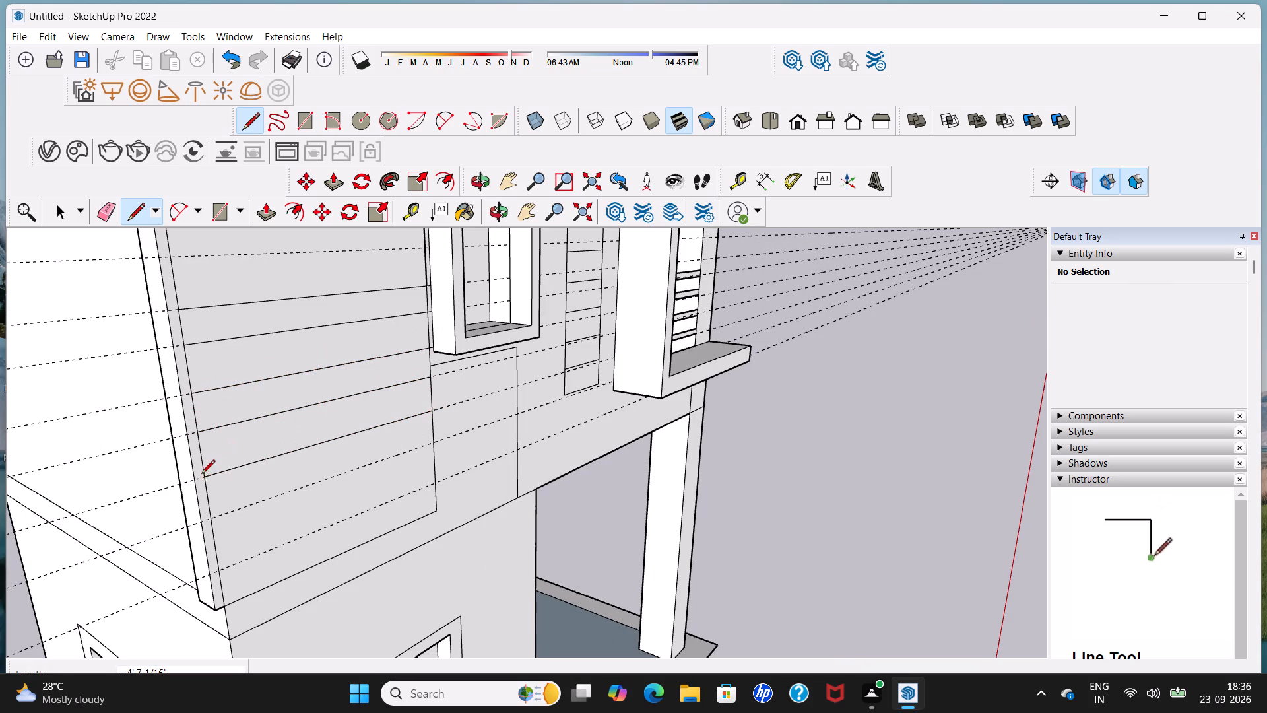
Trace the two lowest front-wall guides with horizontal lines about 4' 7 1/16" long between the corner trim edge and the window-side vertical line.
{"action": "left_click", "coordinate": [210, 519]}
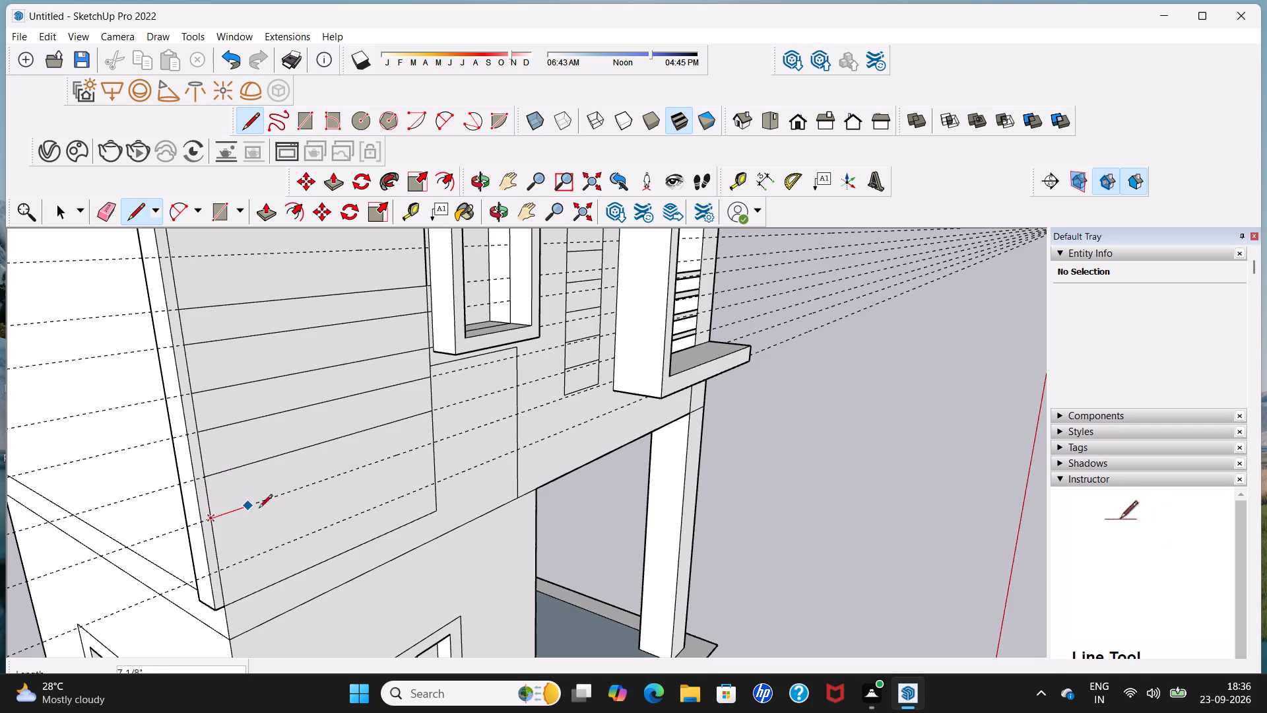
{"action": "left_click", "coordinate": [434, 446]}
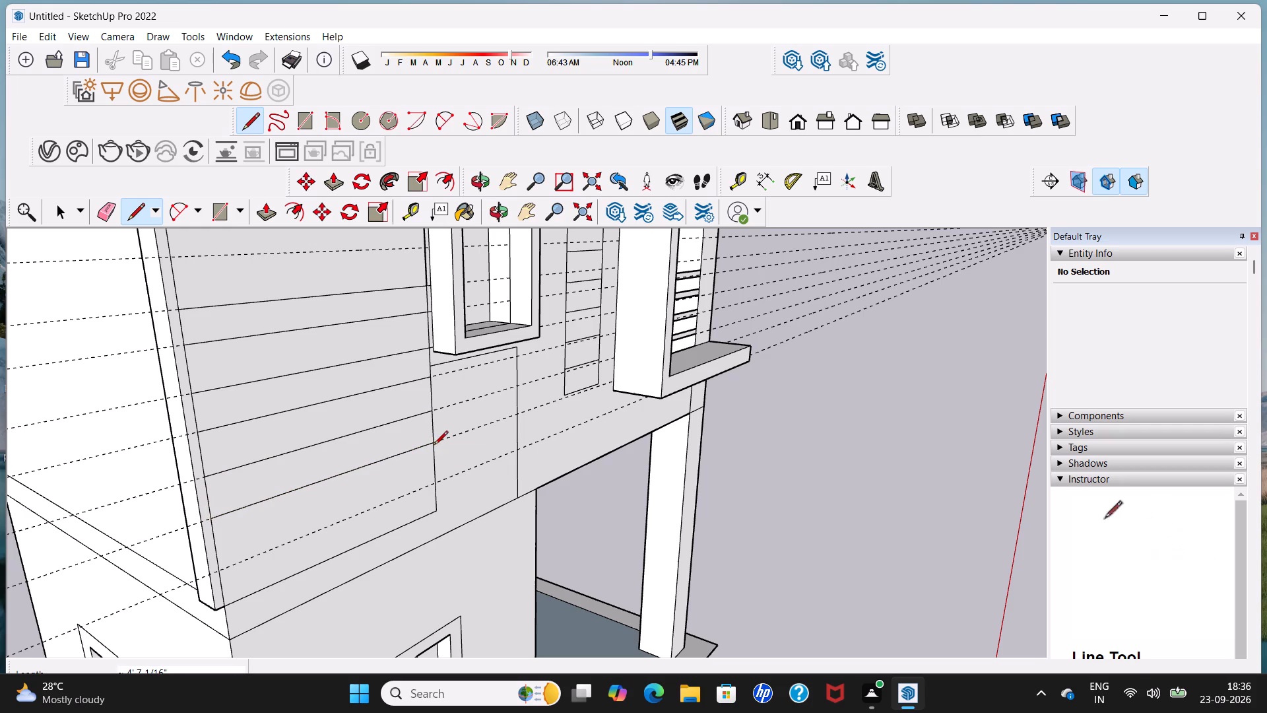
{"action": "left_click", "coordinate": [221, 571]}
{"action": "left_click", "coordinate": [440, 483]}
Trace the three uppermost front-wall guides with horizontal lines about 4' 7 1/16" long from the corner trim edge to the window-side vertical line.
{"action": "scroll", "coordinate": [440, 479], "scroll_direction": "down", "scroll_amount": 3}
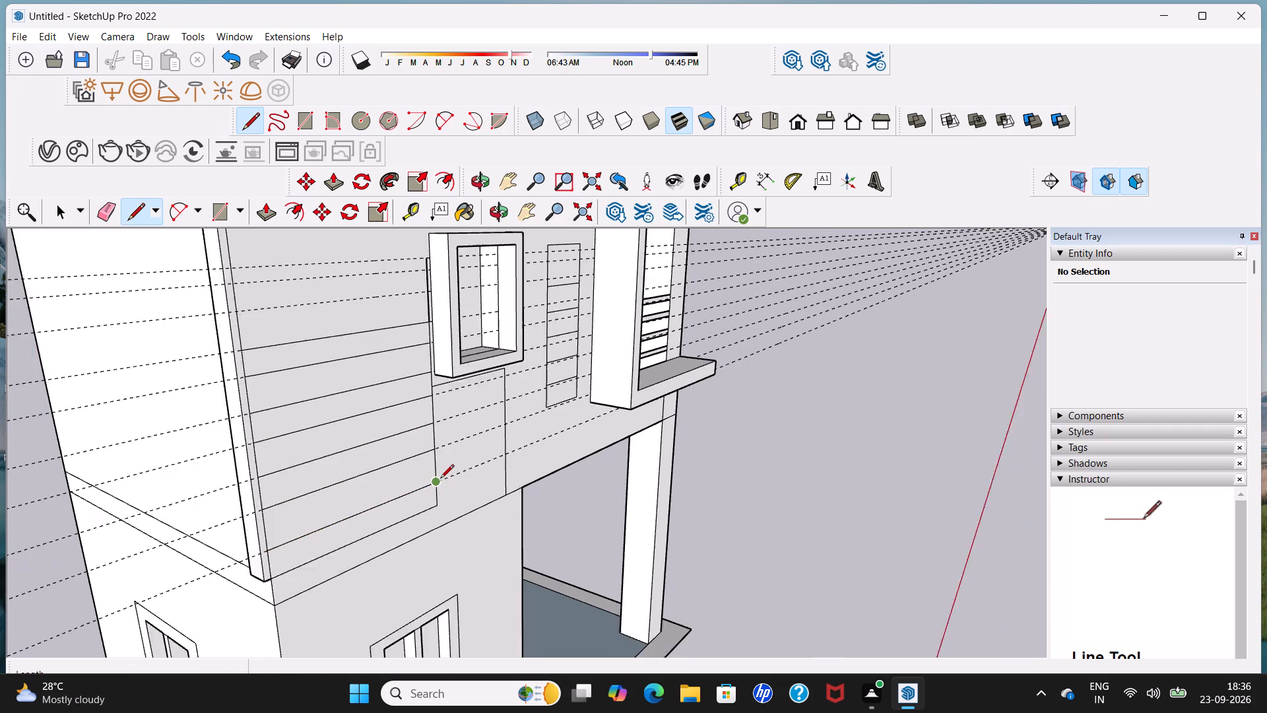
{"action": "scroll", "coordinate": [440, 479], "scroll_direction": "down", "scroll_amount": 4}
{"action": "scroll", "coordinate": [393, 356], "scroll_direction": "up", "scroll_amount": 5}
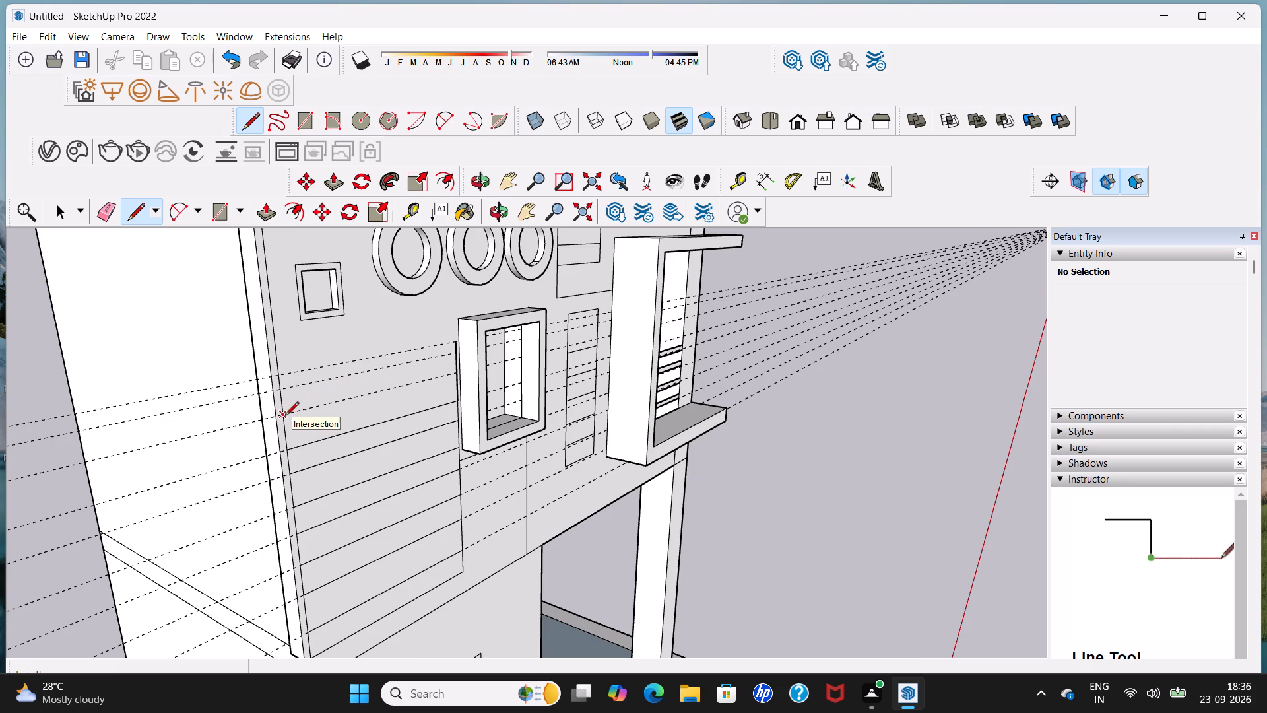
{"action": "scroll", "coordinate": [285, 417], "scroll_direction": "up", "scroll_amount": 6}
{"action": "left_click", "coordinate": [282, 413]}
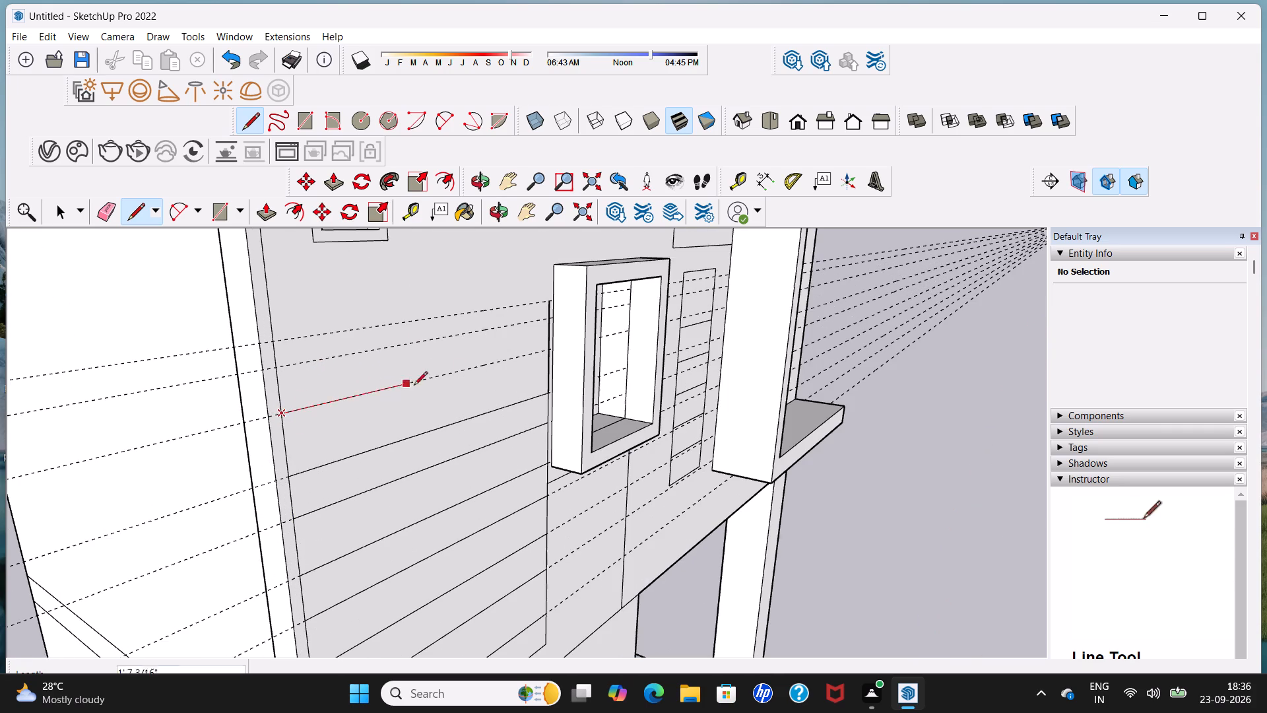
{"action": "left_click", "coordinate": [549, 354]}
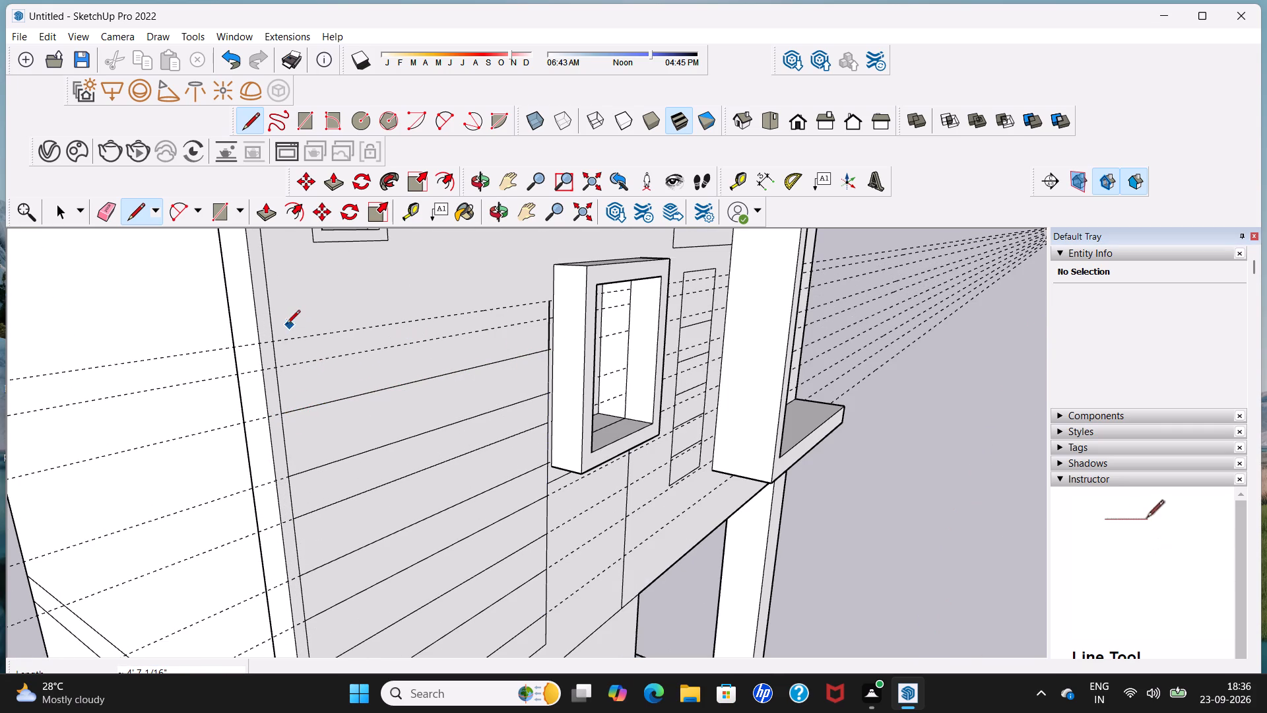
{"action": "left_click_drag", "start_coordinate": [271, 344], "coordinate": [278, 342]}
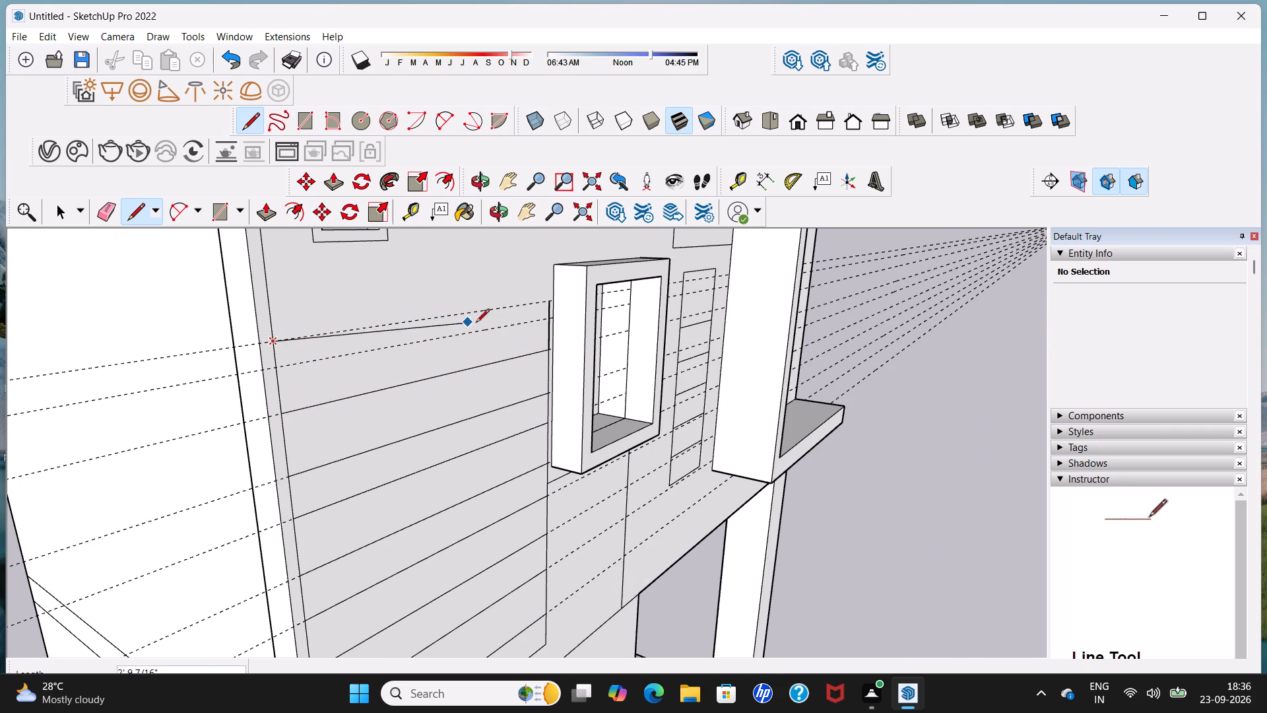
{"action": "left_click", "coordinate": [551, 303]}
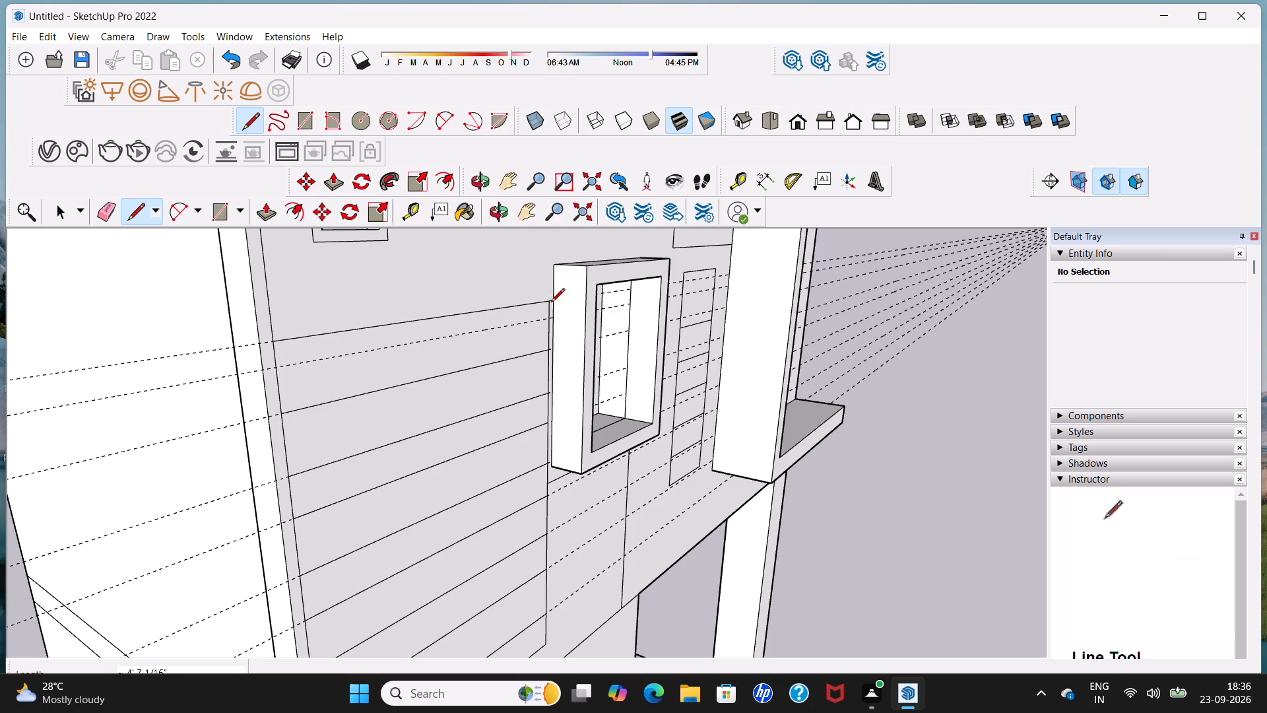
{"action": "scroll", "coordinate": [354, 367], "scroll_direction": "up", "scroll_amount": 4}
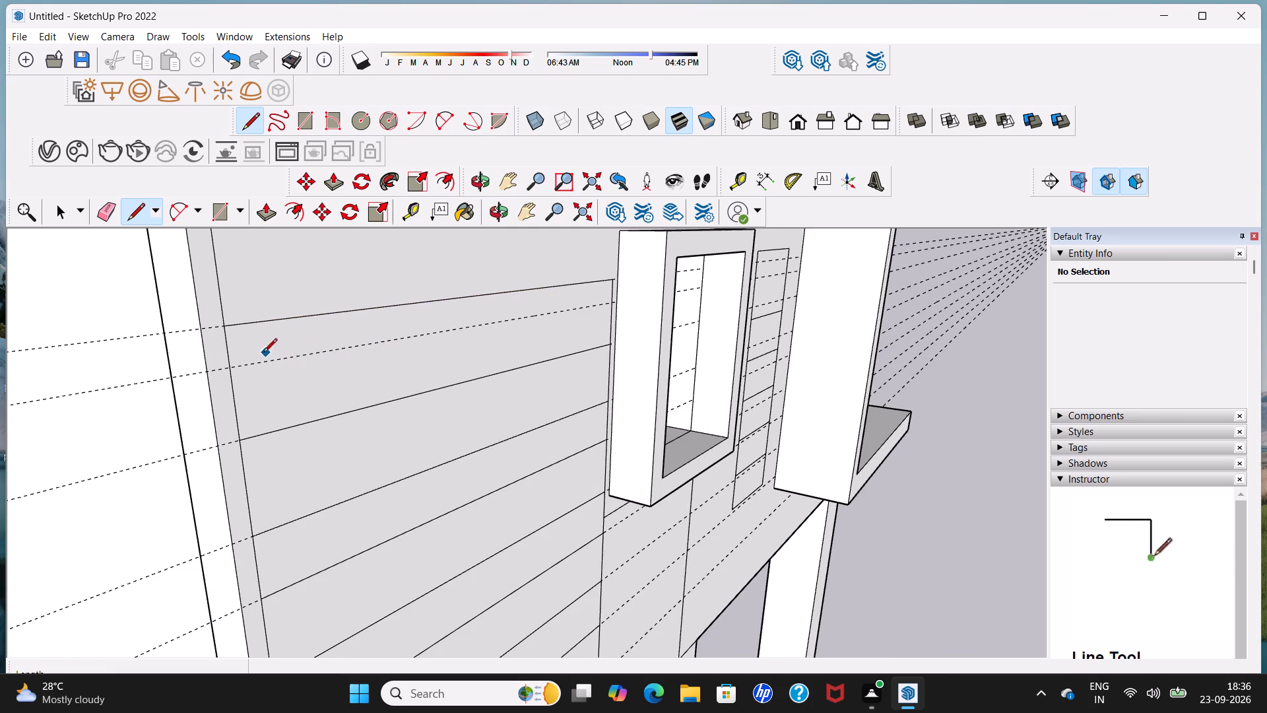
{"action": "left_click", "coordinate": [232, 370]}
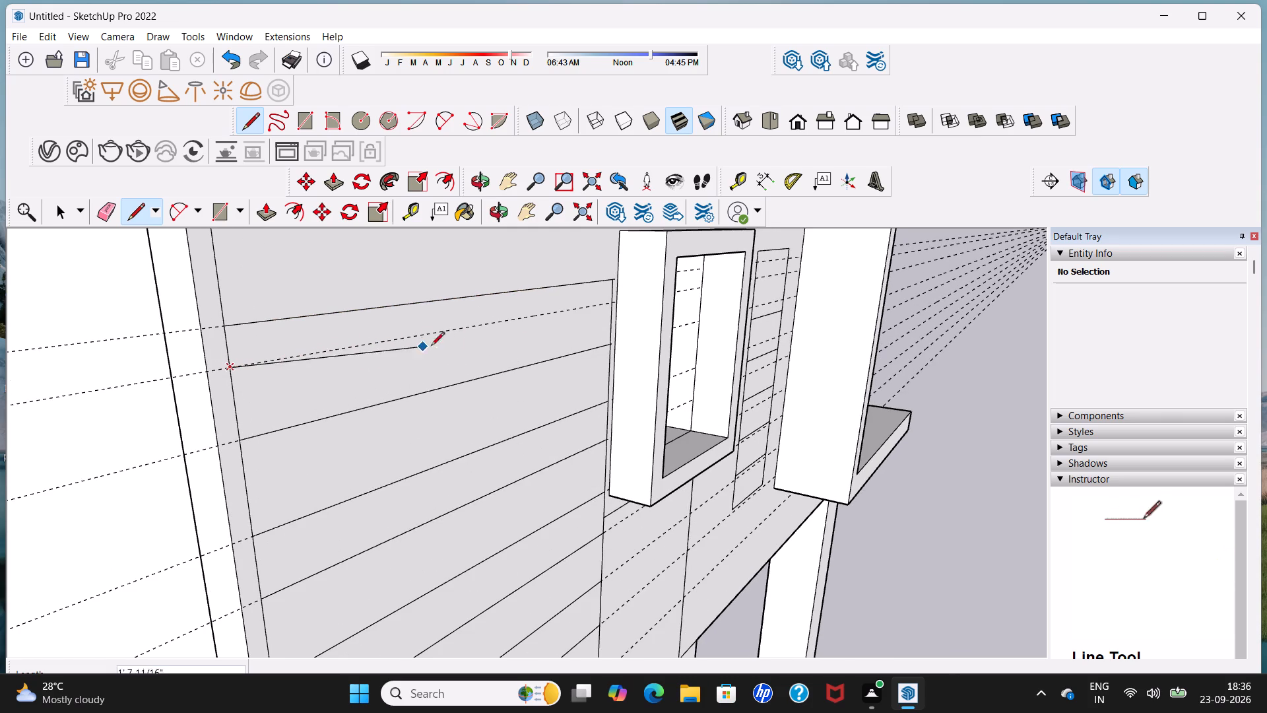
{"action": "left_click", "coordinate": [608, 307]}
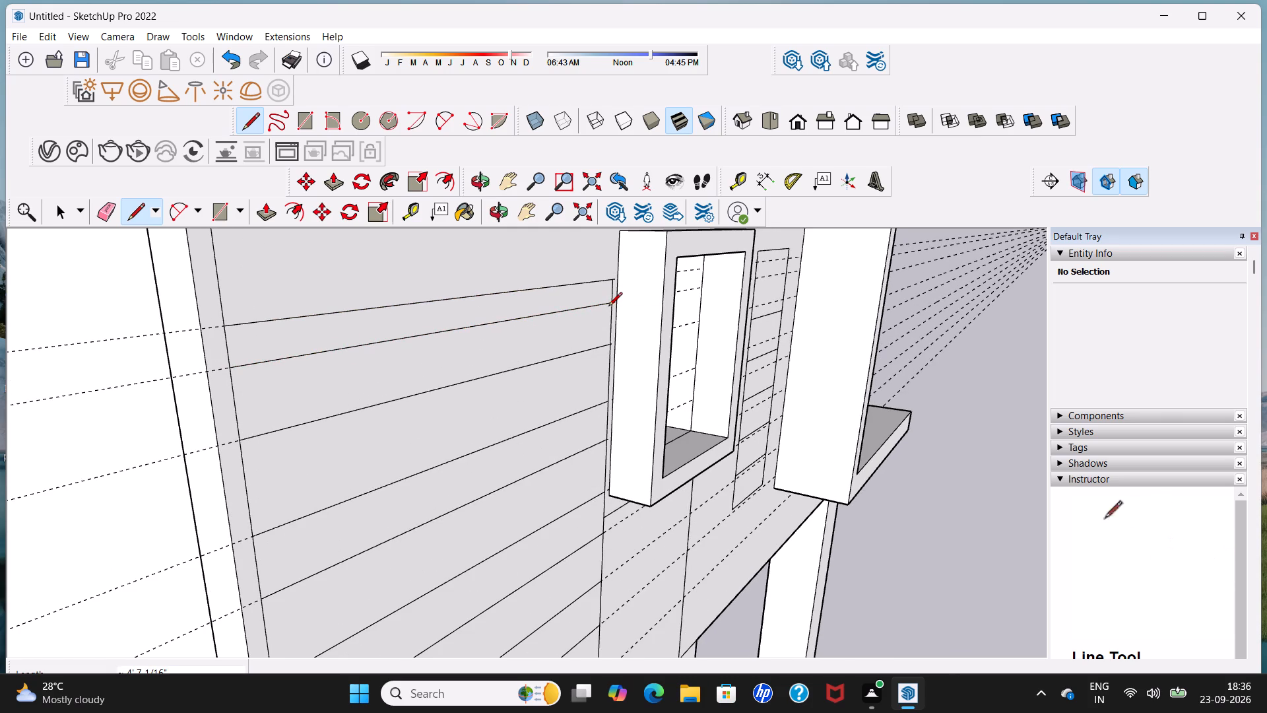
Erase all the construction guides running across the front wall, keeping the traced band lines.
{"action": "scroll", "coordinate": [608, 307], "scroll_direction": "down", "scroll_amount": 11}
{"action": "key", "text": "space"}
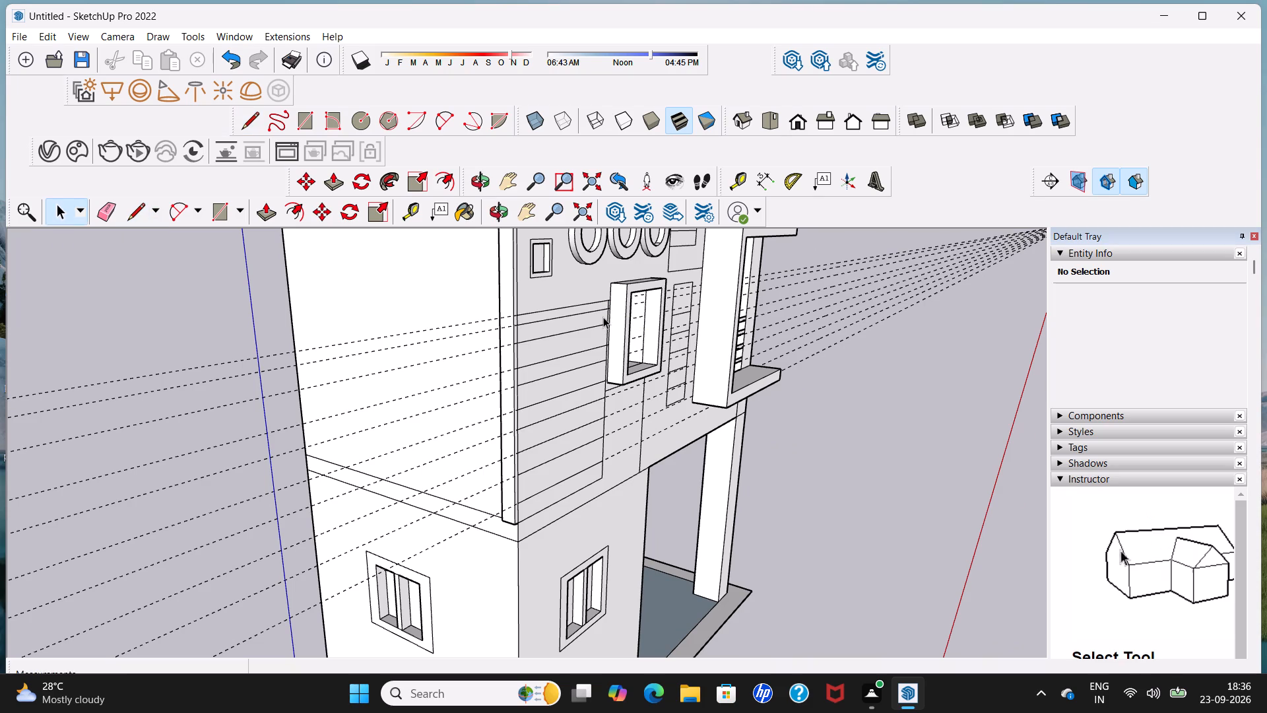
{"action": "left_click", "coordinate": [102, 207]}
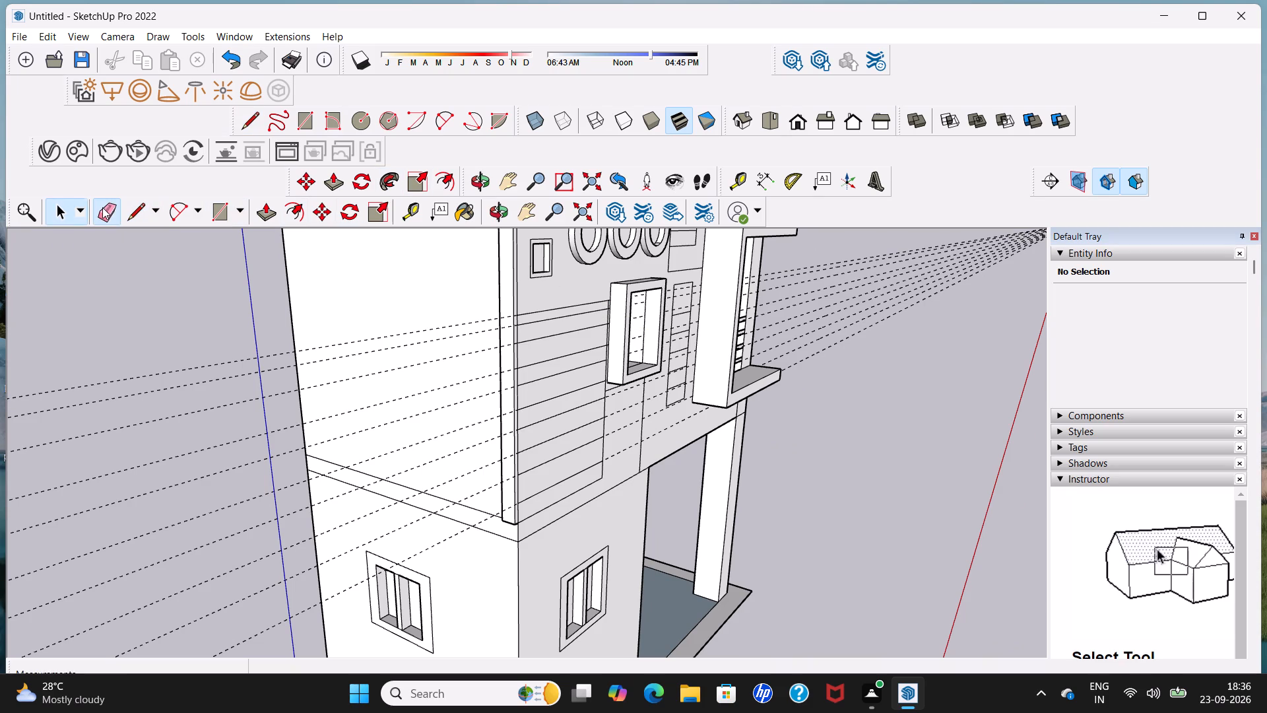
{"action": "scroll", "coordinate": [205, 325], "scroll_direction": "down", "scroll_amount": 5}
{"action": "left_click_drag", "start_coordinate": [182, 320], "coordinate": [178, 476]}
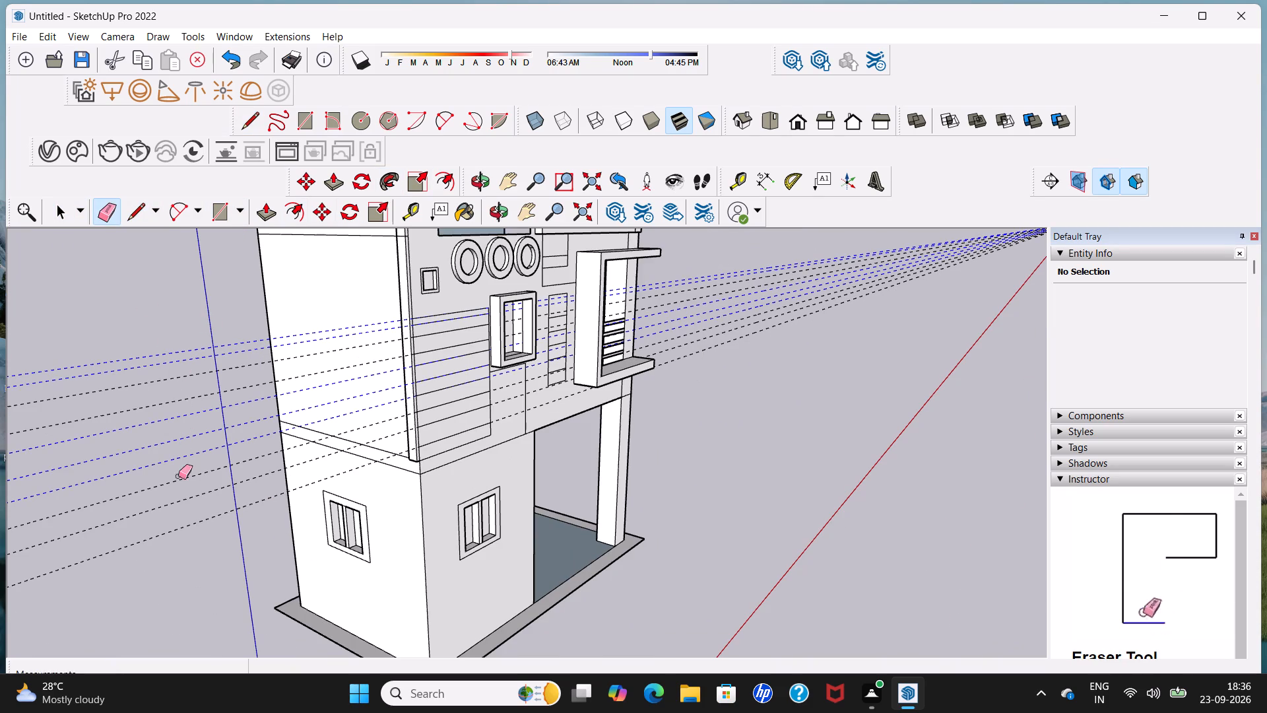
{"action": "left_click_drag", "start_coordinate": [178, 476], "coordinate": [200, 368]}
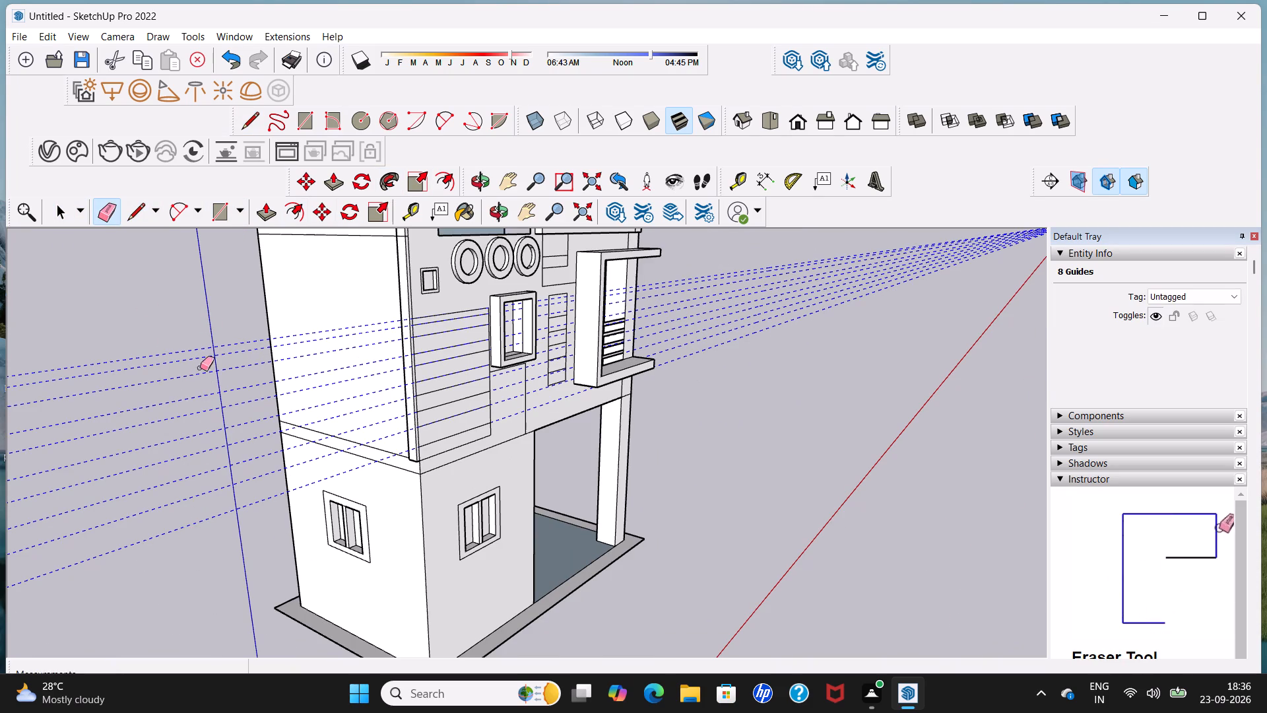
{"action": "left_click_drag", "start_coordinate": [200, 368], "coordinate": [200, 333]}
Examine the front facade from several angles, including the banded panel, the railed bay and the underside of the porch opening.
{"action": "scroll", "coordinate": [205, 314], "scroll_direction": "down", "scroll_amount": 6}
{"action": "middle_click_drag", "start_coordinate": [457, 413], "coordinate": [432, 413]}
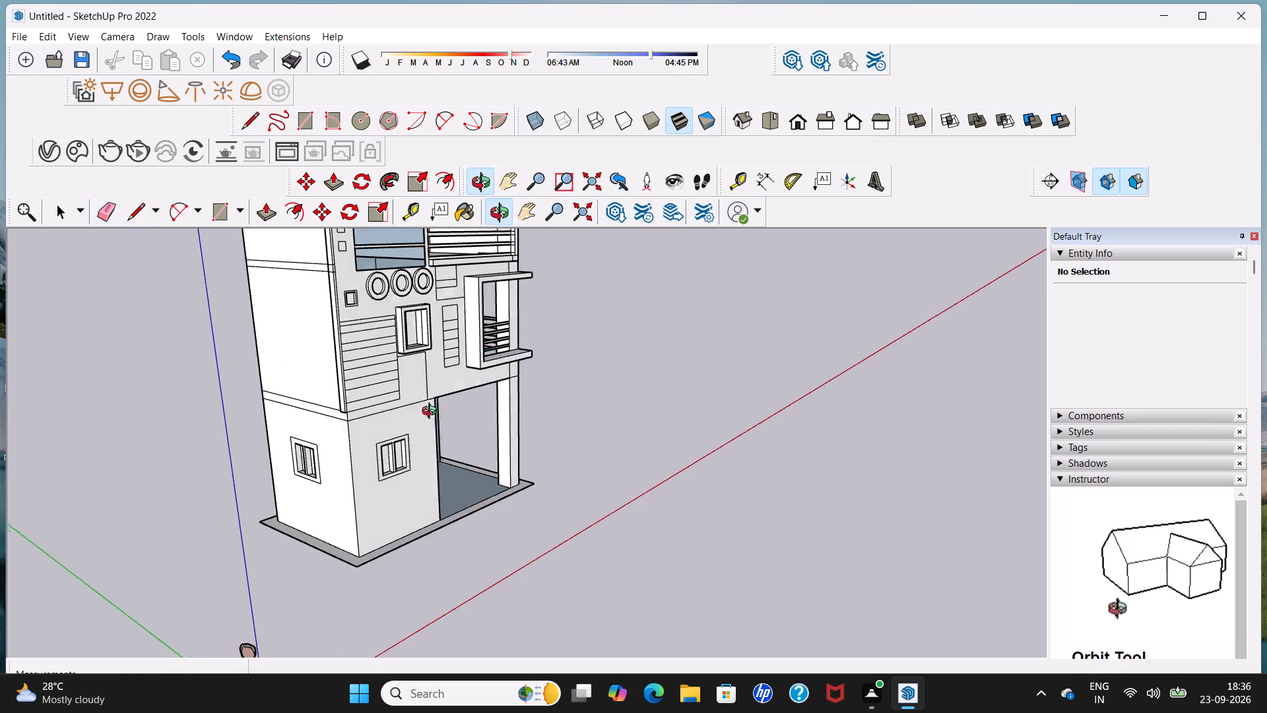
{"action": "middle_click_drag", "start_coordinate": [432, 413], "coordinate": [264, 430]}
{"action": "scroll", "coordinate": [408, 365], "scroll_direction": "up", "scroll_amount": 11}
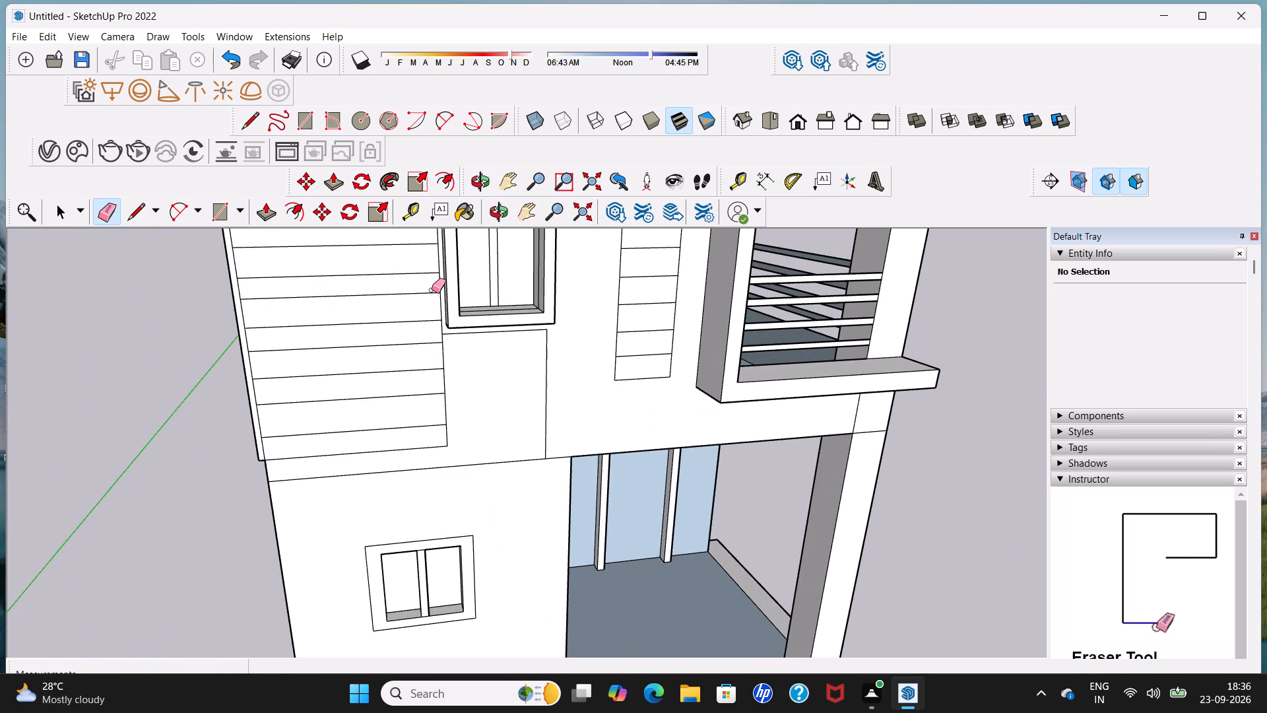
{"action": "scroll", "coordinate": [432, 290], "scroll_direction": "down", "scroll_amount": 14}
{"action": "key", "text": "space"}
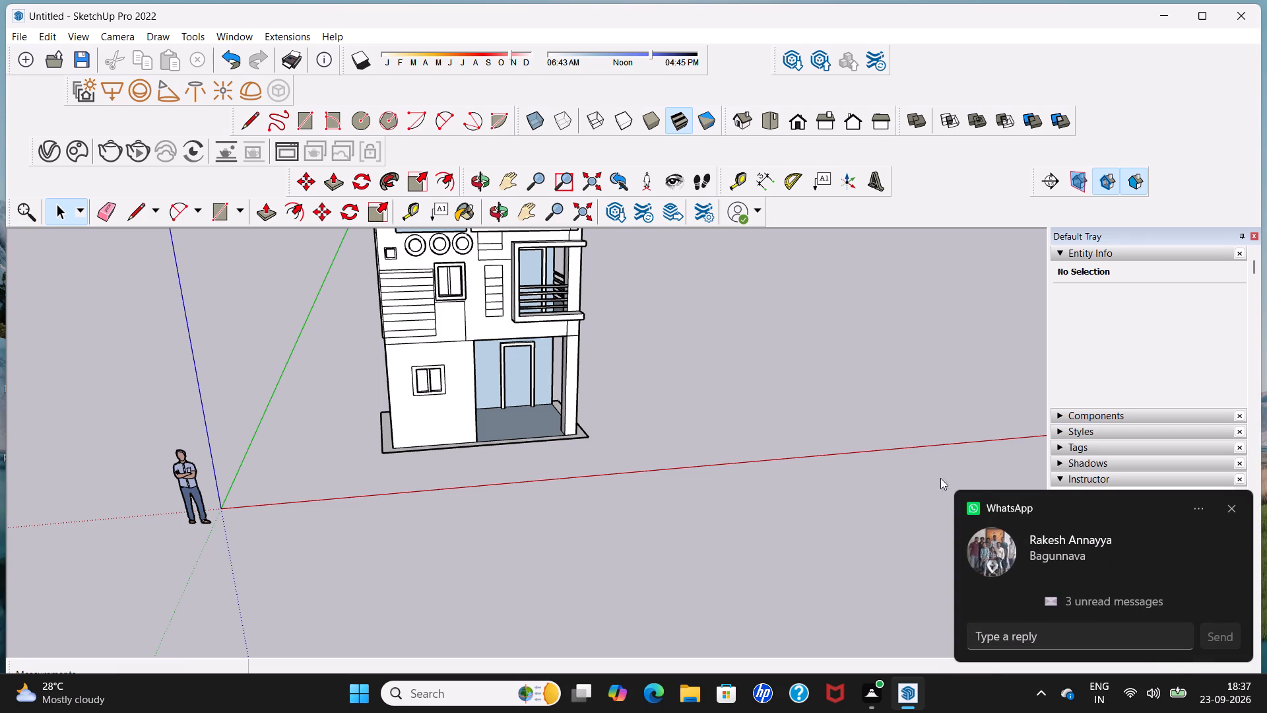
{"action": "scroll", "coordinate": [919, 469], "scroll_direction": "down", "scroll_amount": 4}
{"action": "middle_click_drag", "start_coordinate": [784, 431], "coordinate": [789, 449]}
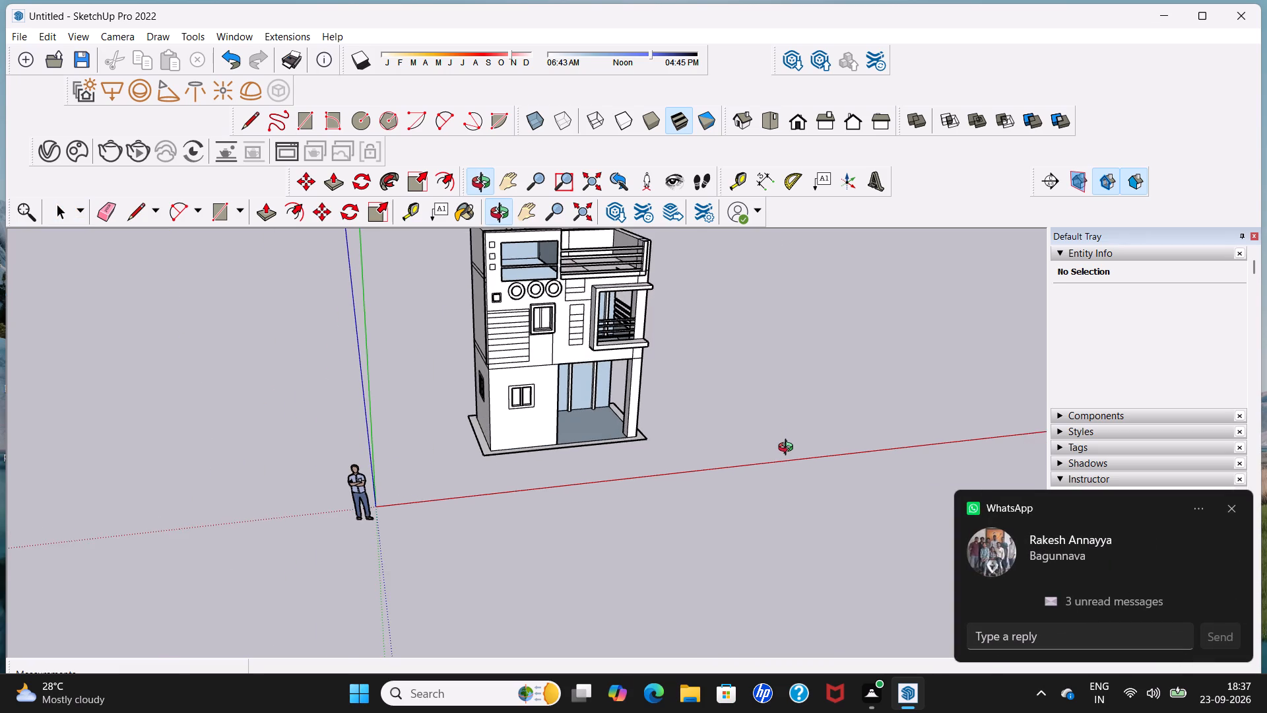
{"action": "middle_click_drag", "start_coordinate": [789, 449], "coordinate": [647, 386]}
{"action": "scroll", "coordinate": [647, 386], "scroll_direction": "up", "scroll_amount": 6}
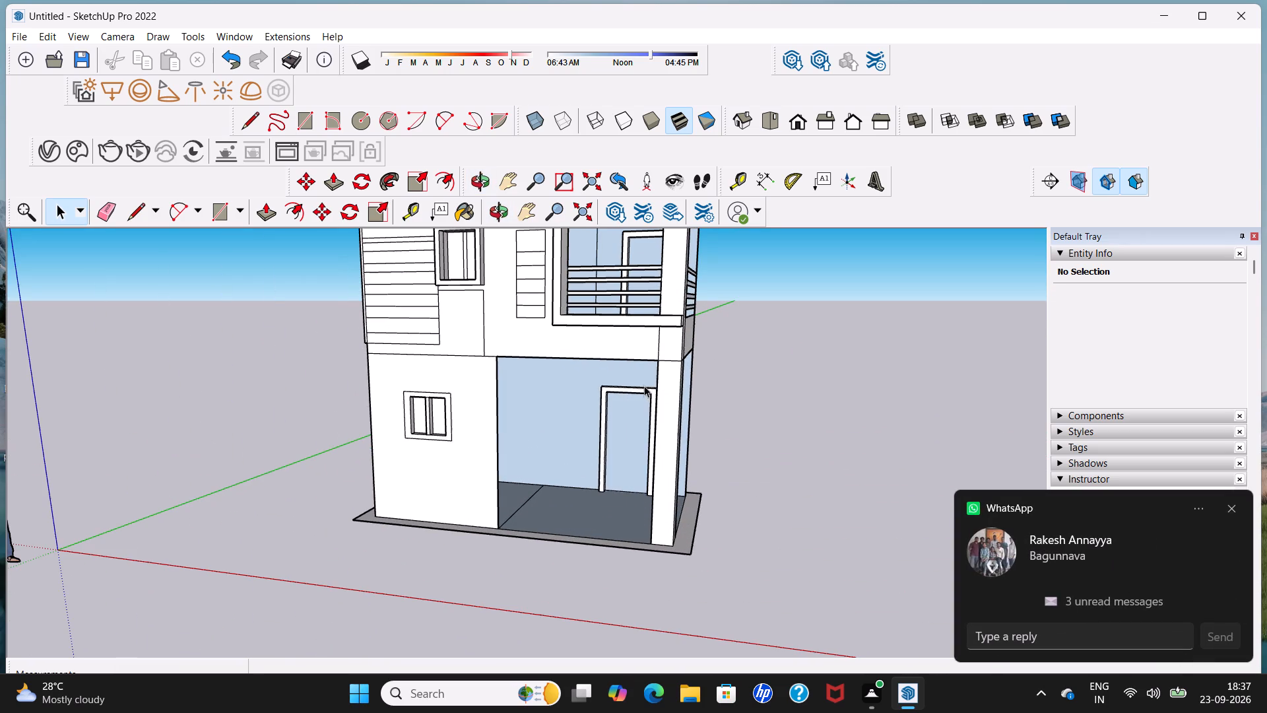
{"action": "middle_click_drag", "start_coordinate": [695, 361], "coordinate": [701, 439], "text": "shift"}
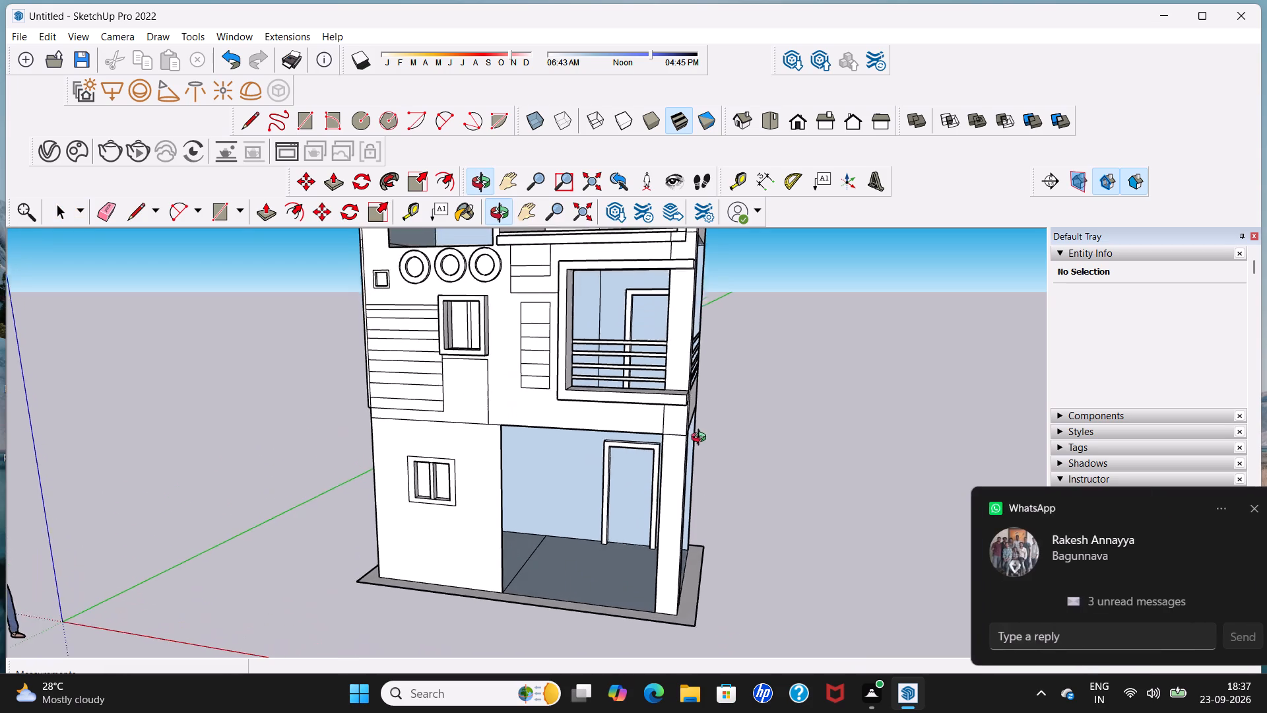
{"action": "middle_click_drag", "start_coordinate": [701, 439], "coordinate": [705, 443], "text": "shift"}
{"action": "scroll", "coordinate": [585, 471], "scroll_direction": "up", "scroll_amount": 2}
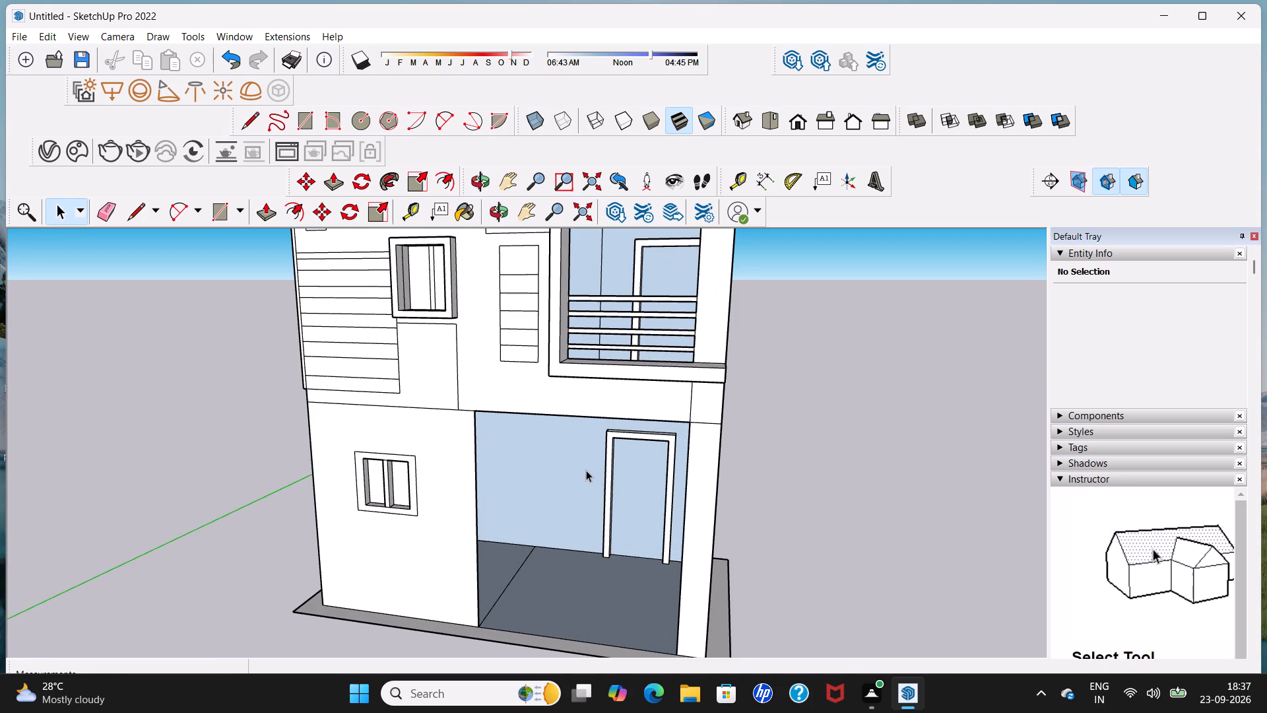
{"action": "scroll", "coordinate": [598, 462], "scroll_direction": "down", "scroll_amount": 3}
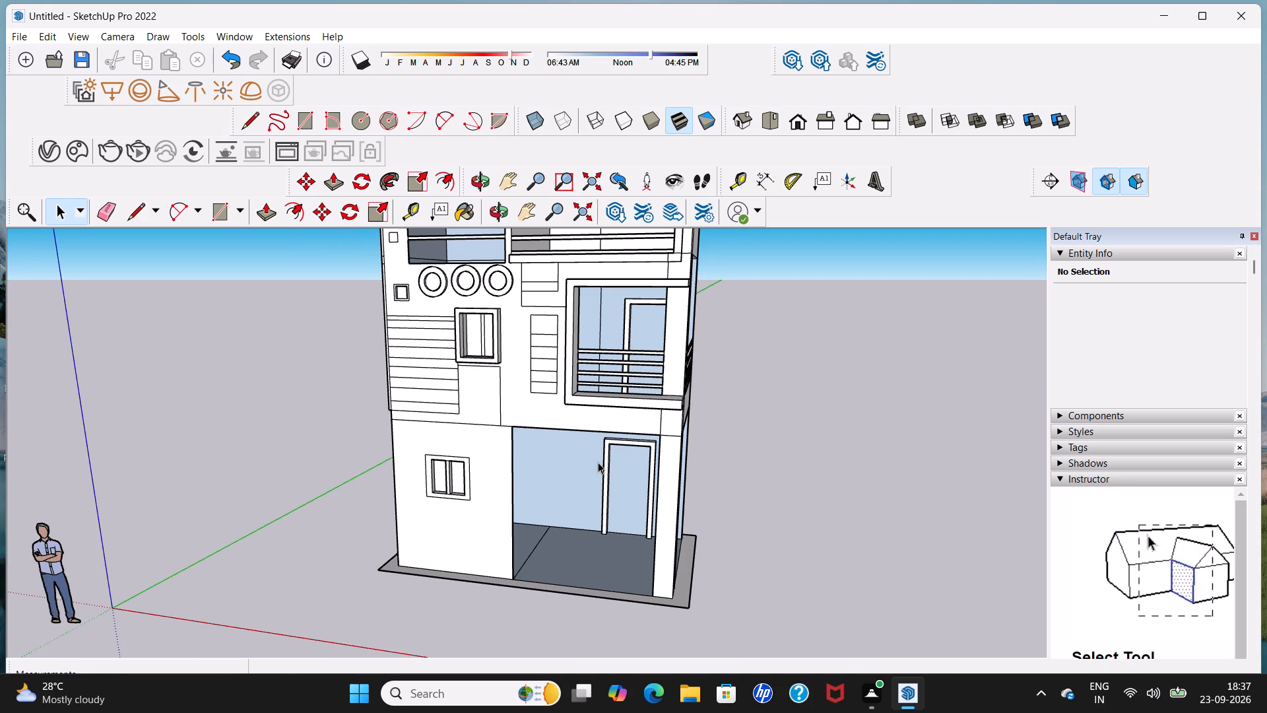
{"action": "scroll", "coordinate": [476, 384], "scroll_direction": "up", "scroll_amount": 1}
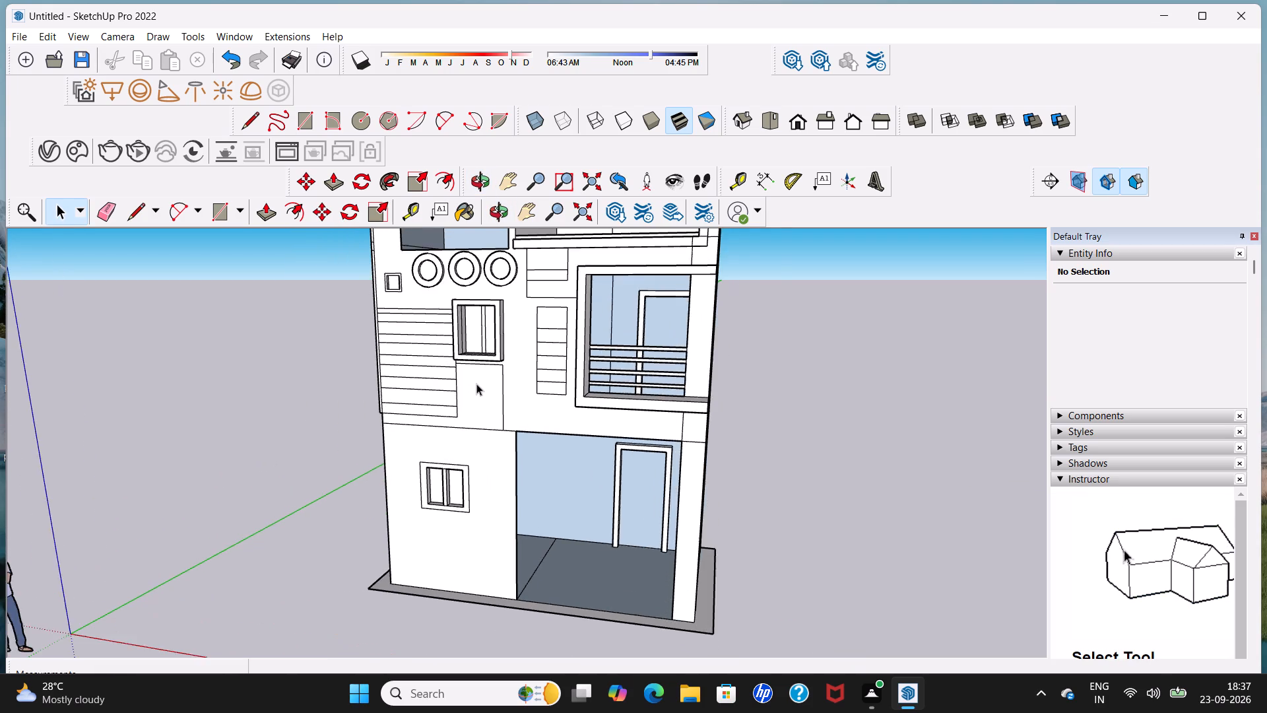
{"action": "scroll", "coordinate": [476, 384], "scroll_direction": "up", "scroll_amount": 2}
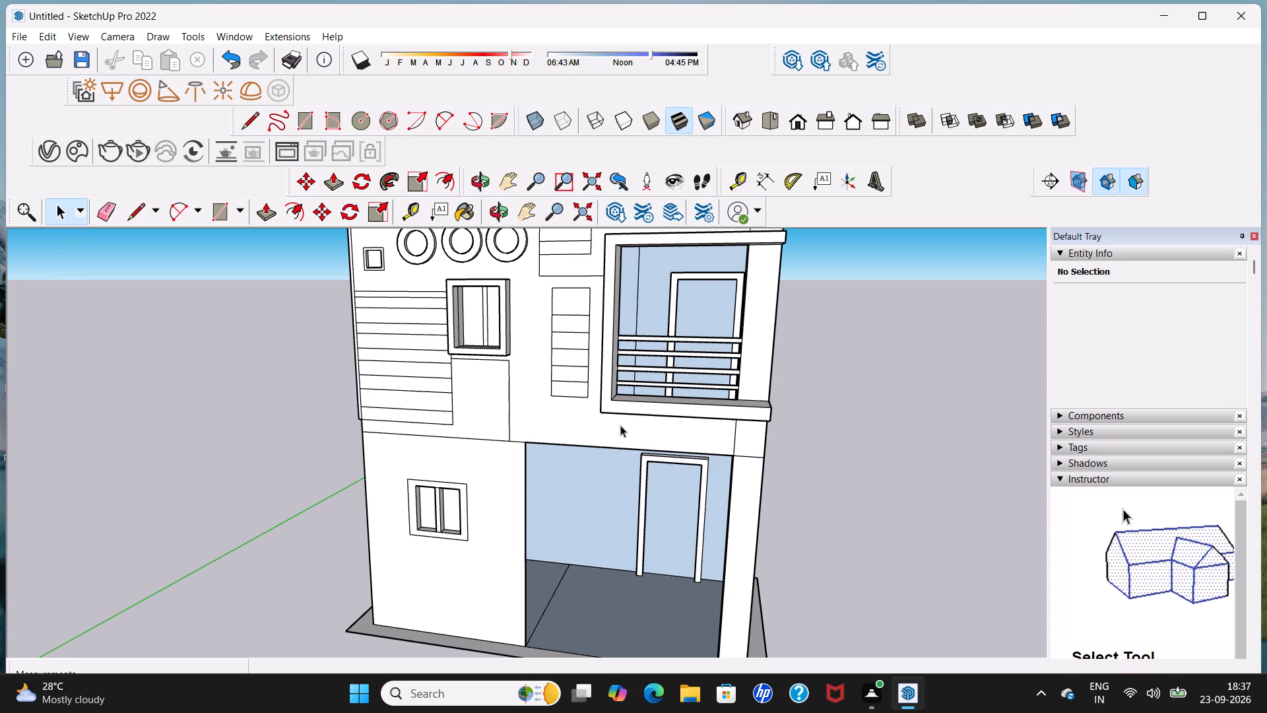
{"action": "middle_click_drag", "start_coordinate": [618, 426], "coordinate": [686, 372]}
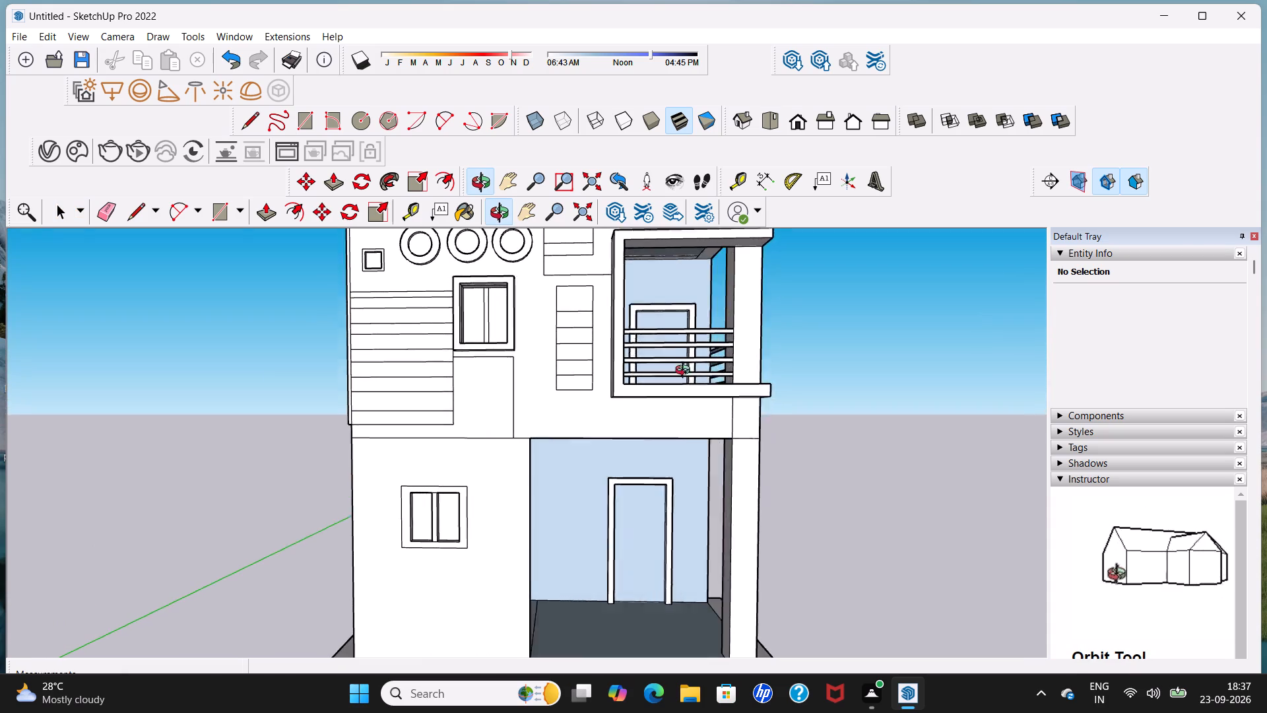
{"action": "middle_click_drag", "start_coordinate": [686, 372], "coordinate": [699, 371]}
{"action": "scroll", "coordinate": [616, 397], "scroll_direction": "up", "scroll_amount": 3}
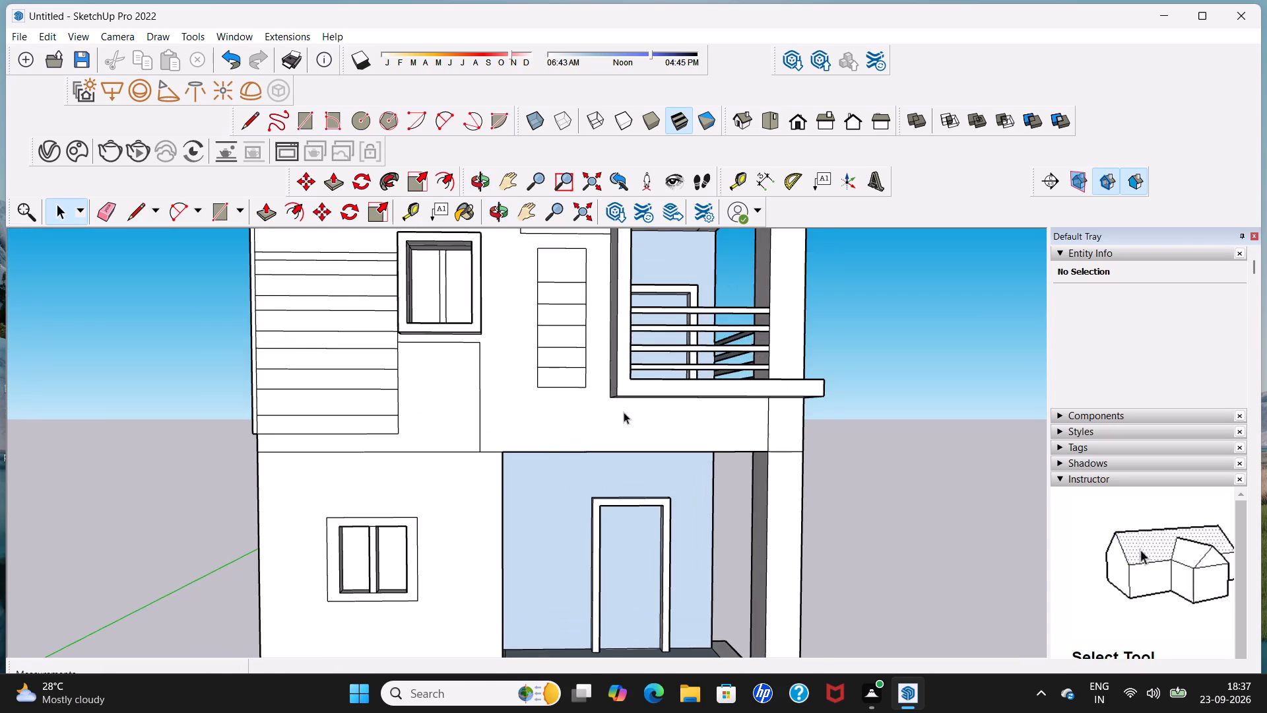
{"action": "scroll", "coordinate": [624, 413], "scroll_direction": "up", "scroll_amount": 1}
{"action": "middle_click_drag", "start_coordinate": [626, 415], "coordinate": [661, 361]}
{"action": "scroll", "coordinate": [661, 363], "scroll_direction": "up", "scroll_amount": 1}
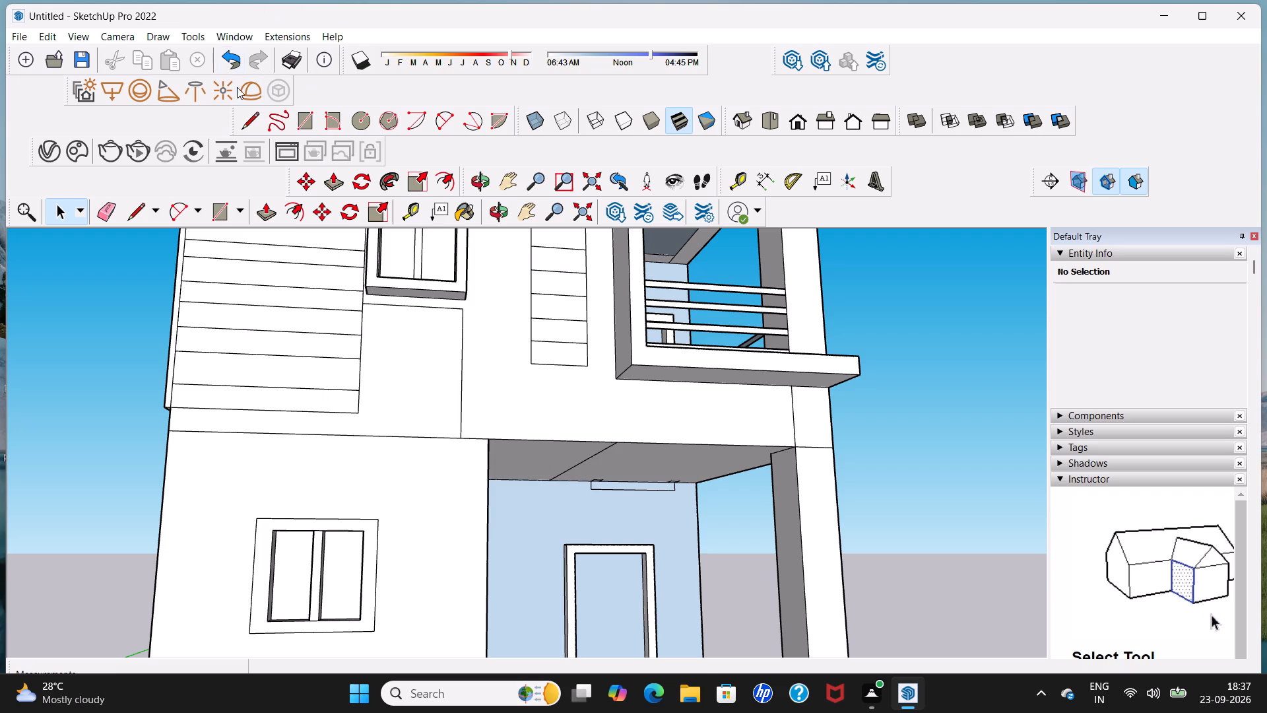
Draw a vertical line on the front wall from the railed bay's lower inner corner down to the porch opening's top edge.
{"action": "left_click", "coordinate": [248, 118]}
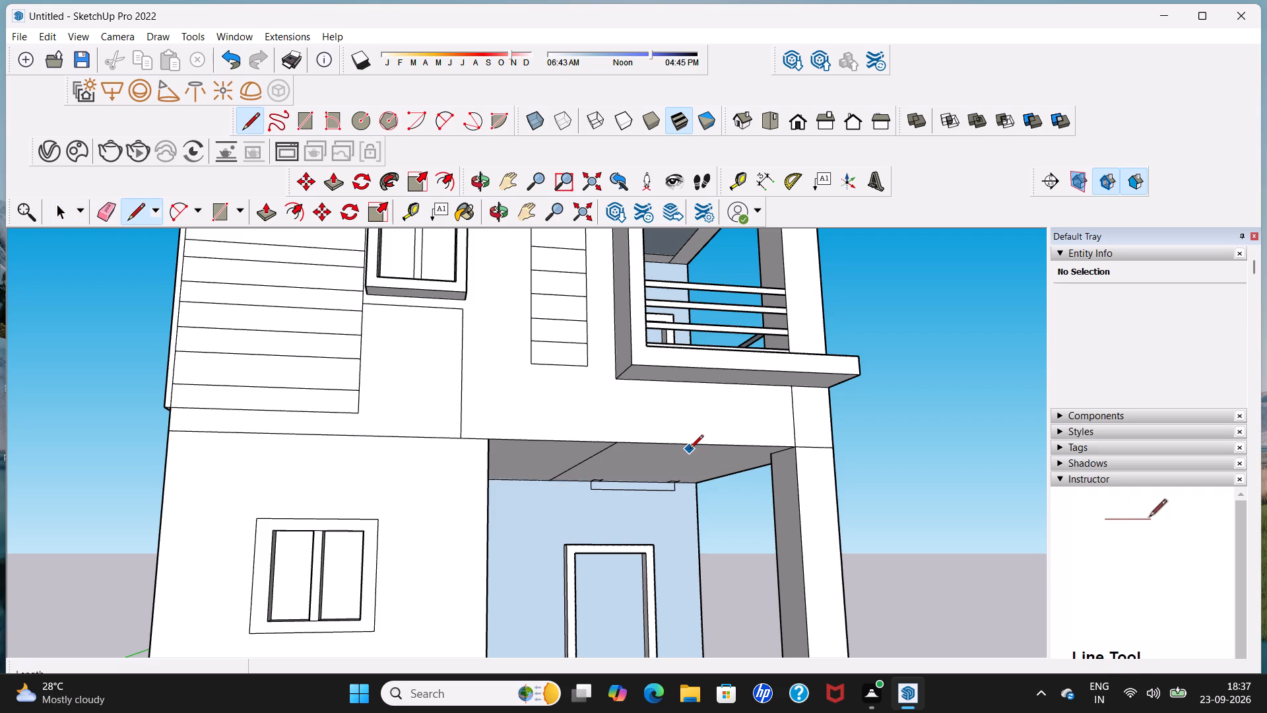
{"action": "scroll", "coordinate": [651, 458], "scroll_direction": "up", "scroll_amount": 2}
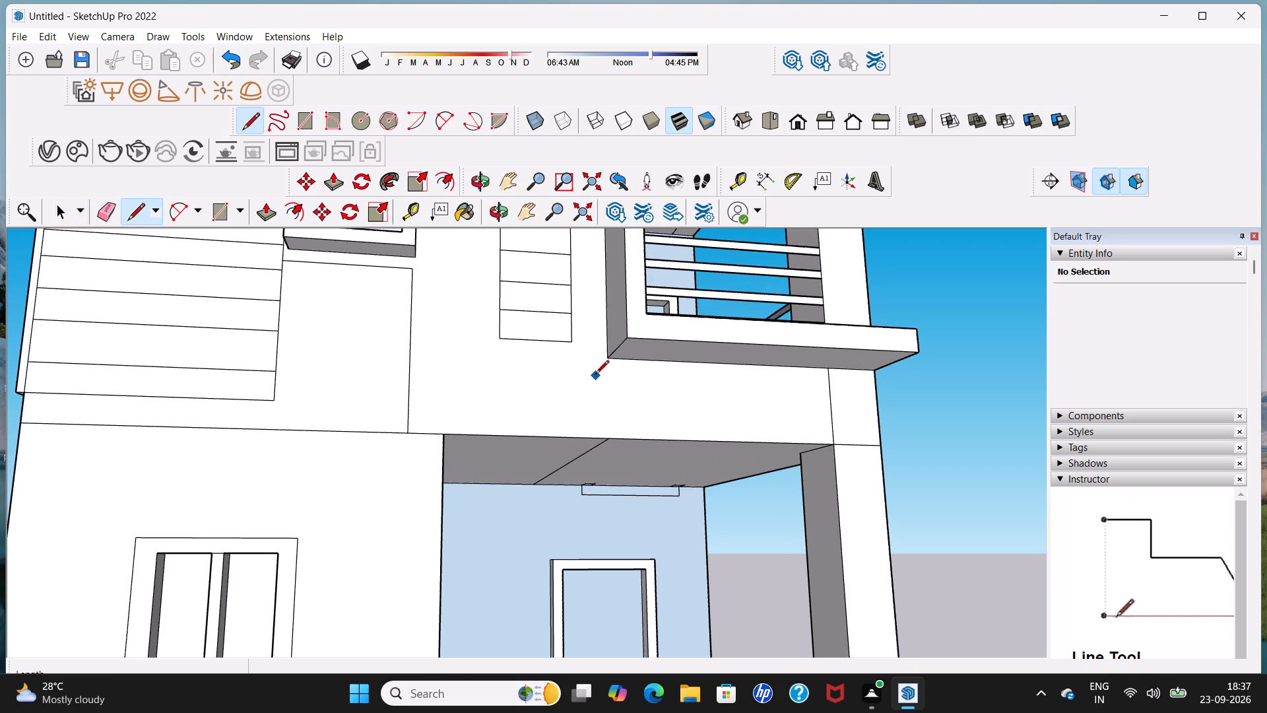
{"action": "scroll", "coordinate": [608, 362], "scroll_direction": "up", "scroll_amount": 3}
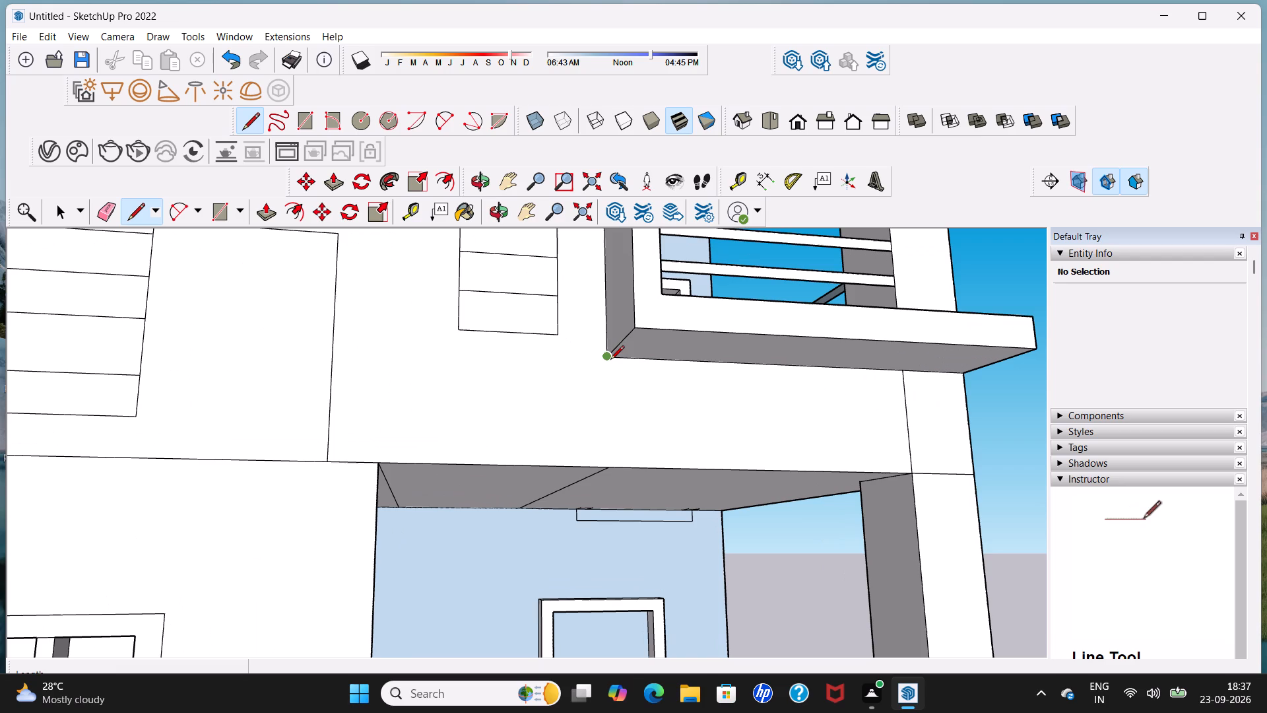
{"action": "left_click", "coordinate": [610, 360]}
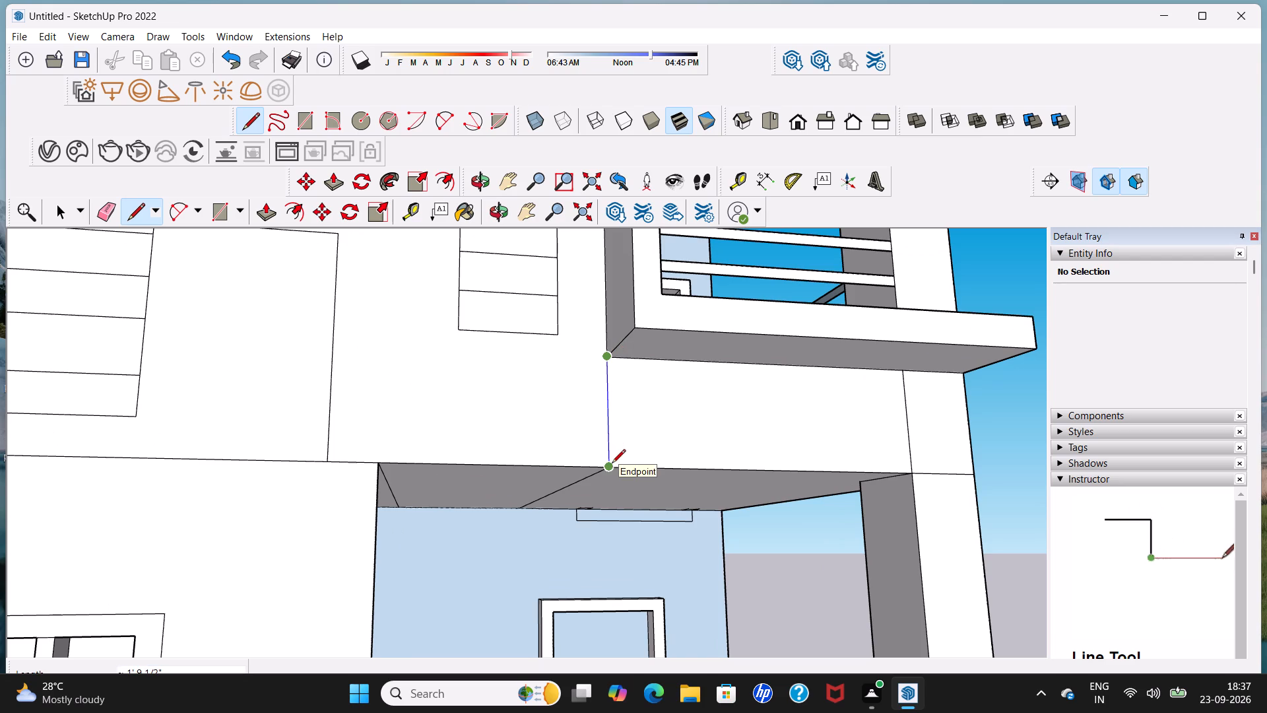
{"action": "left_click", "coordinate": [612, 464]}
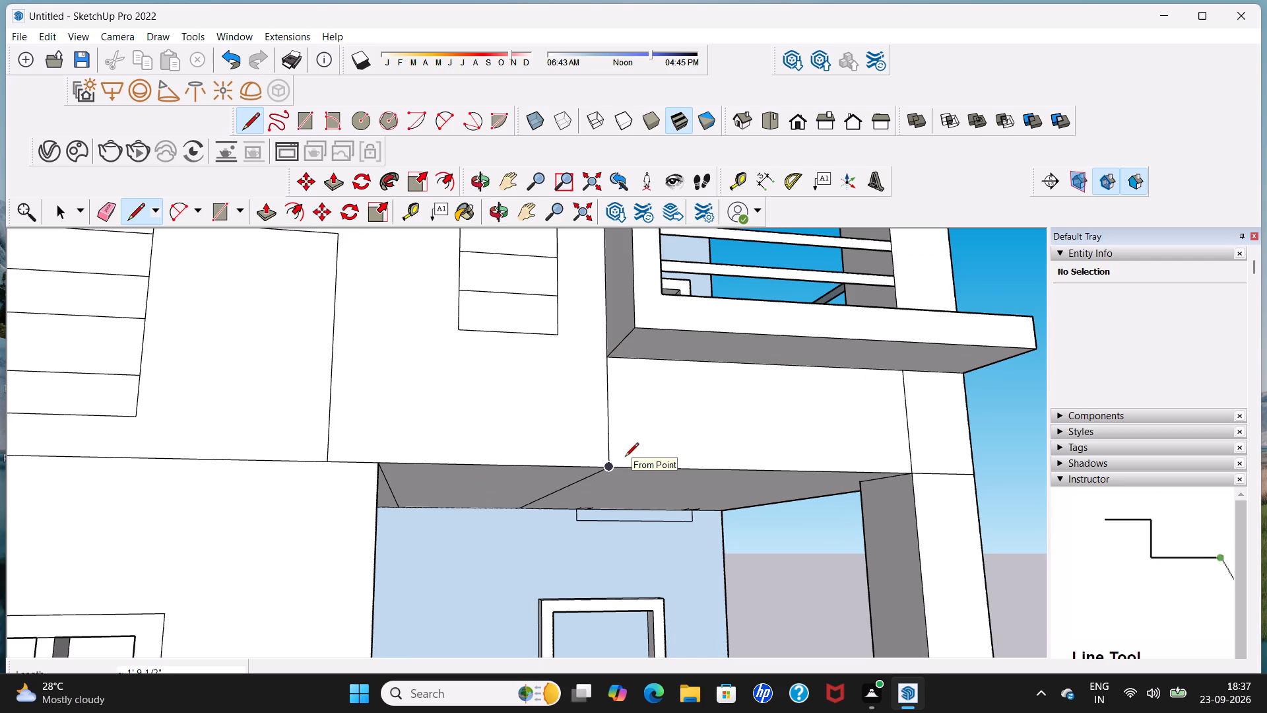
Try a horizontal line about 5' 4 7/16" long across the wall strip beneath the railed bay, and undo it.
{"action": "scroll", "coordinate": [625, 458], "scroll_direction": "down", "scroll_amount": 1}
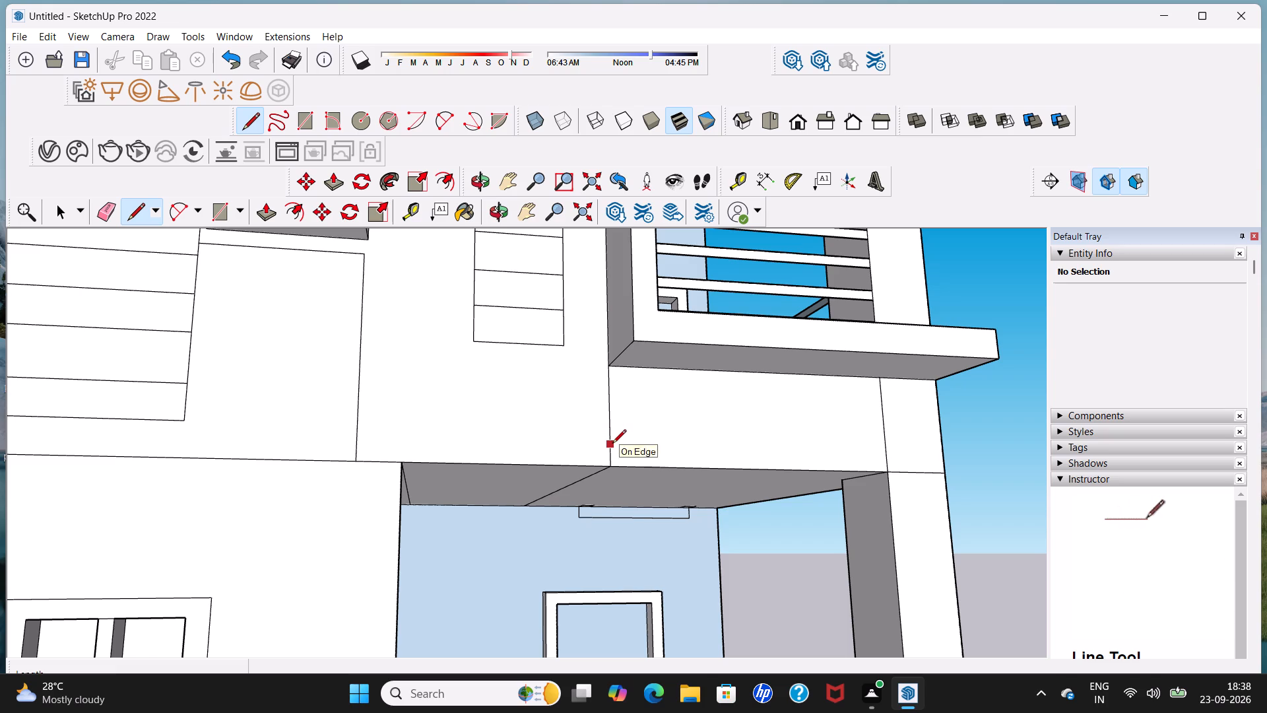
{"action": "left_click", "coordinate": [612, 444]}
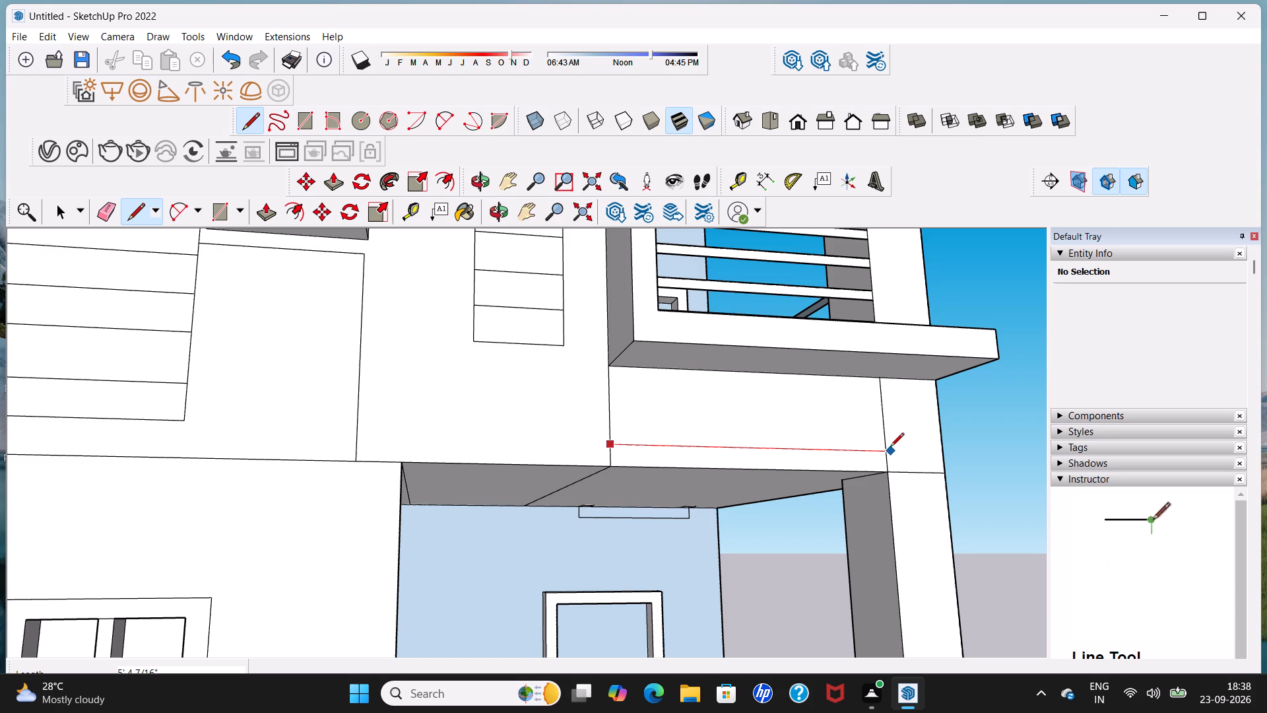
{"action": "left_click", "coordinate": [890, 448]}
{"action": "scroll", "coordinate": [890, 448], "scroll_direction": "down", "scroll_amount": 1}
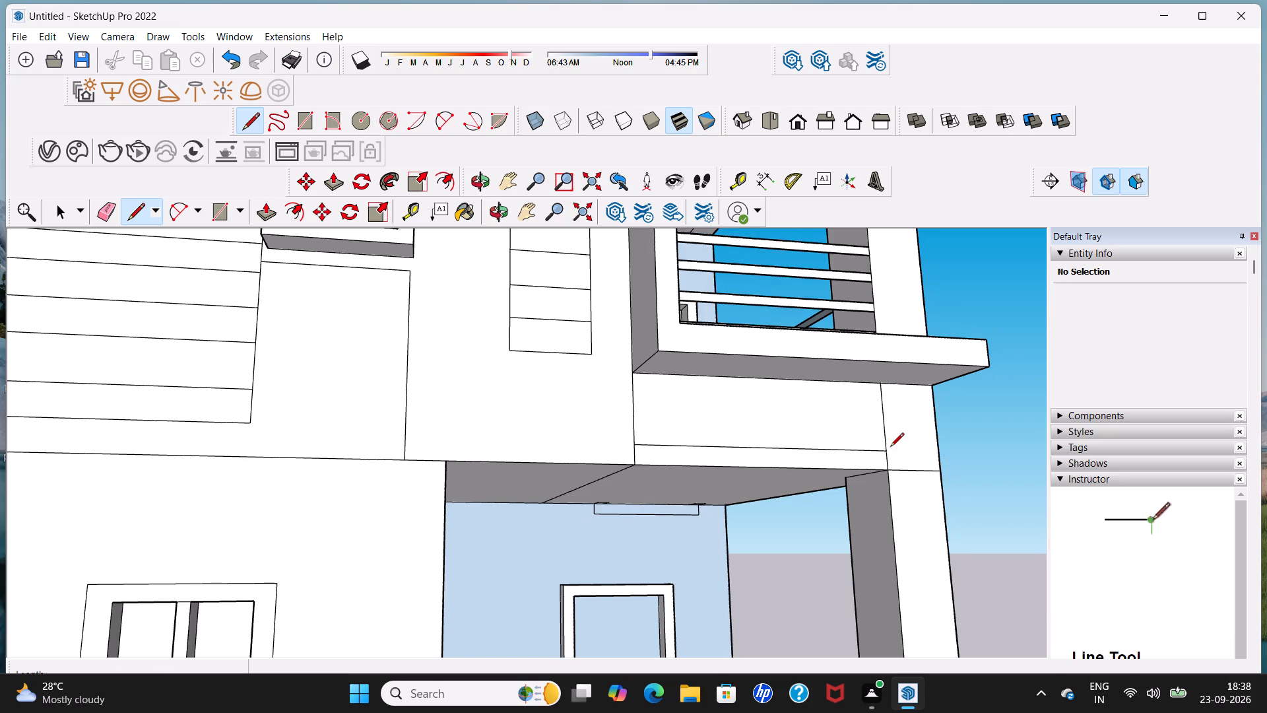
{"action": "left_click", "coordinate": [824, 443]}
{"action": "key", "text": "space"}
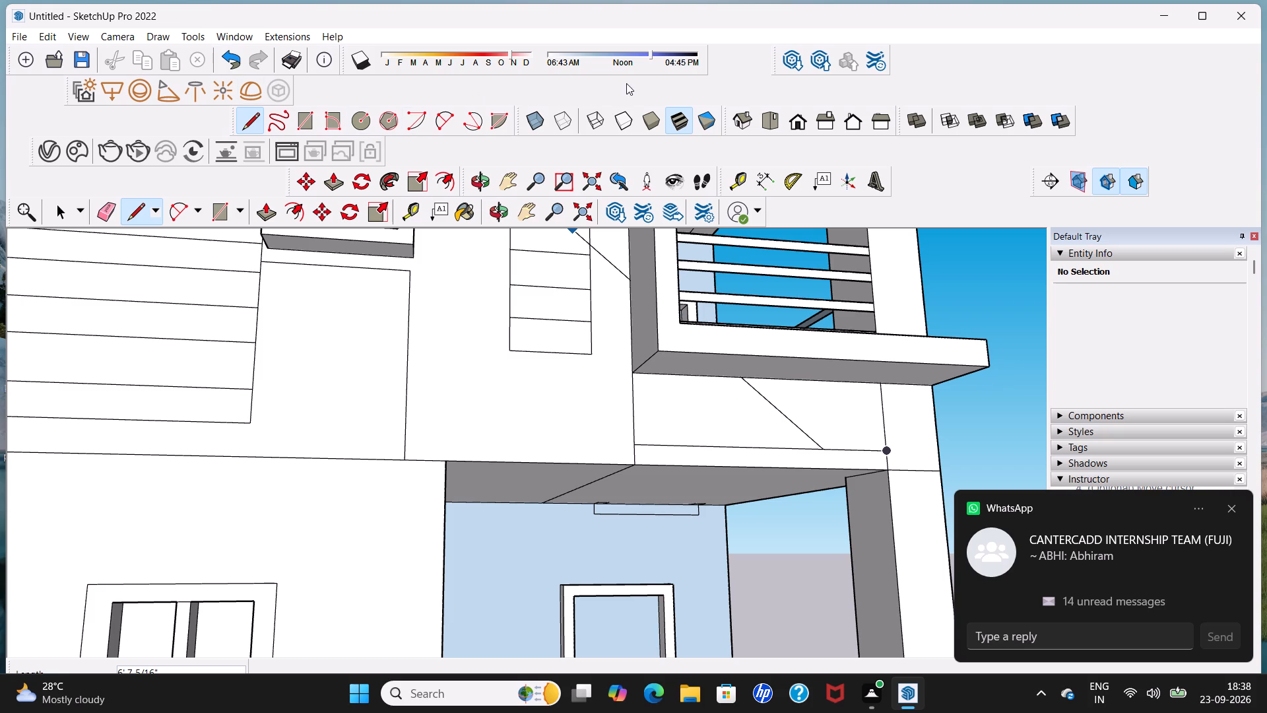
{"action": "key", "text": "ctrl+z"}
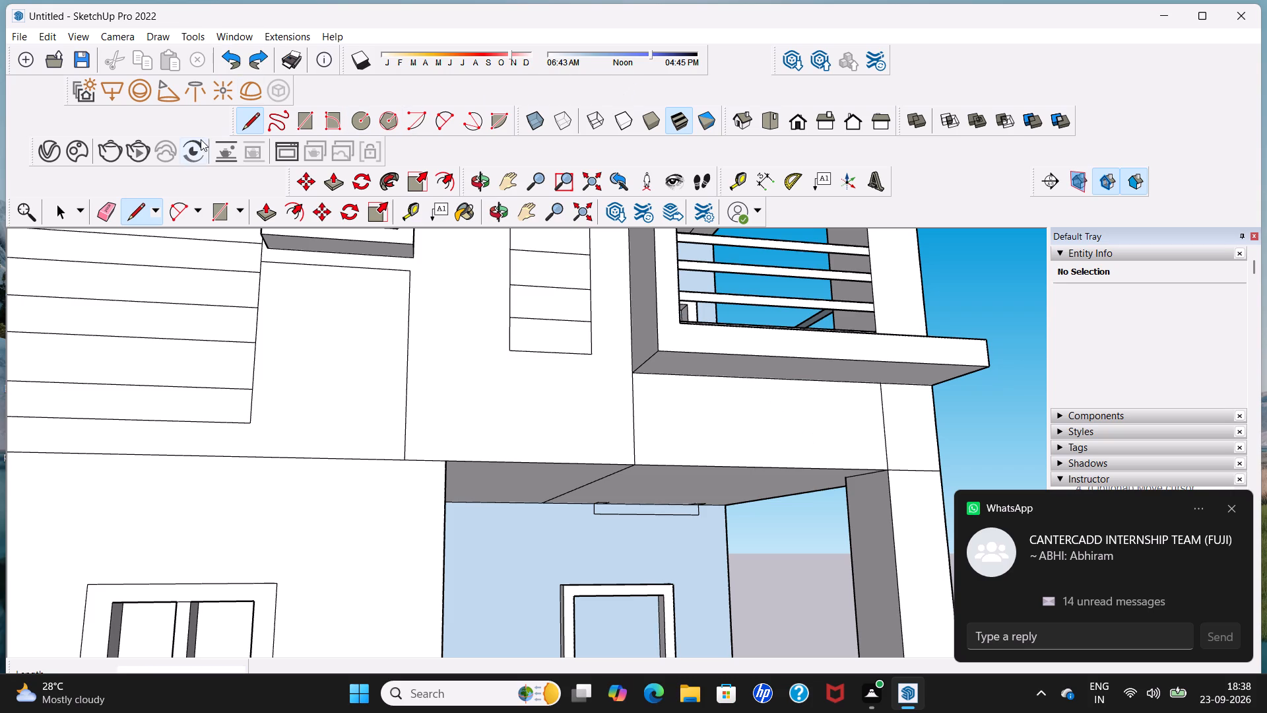
Draw a horizontal line about 6' 5" long beneath the railed bay, from the vertical panel line to the wall's outer corner edge.
{"action": "left_click", "coordinate": [249, 122]}
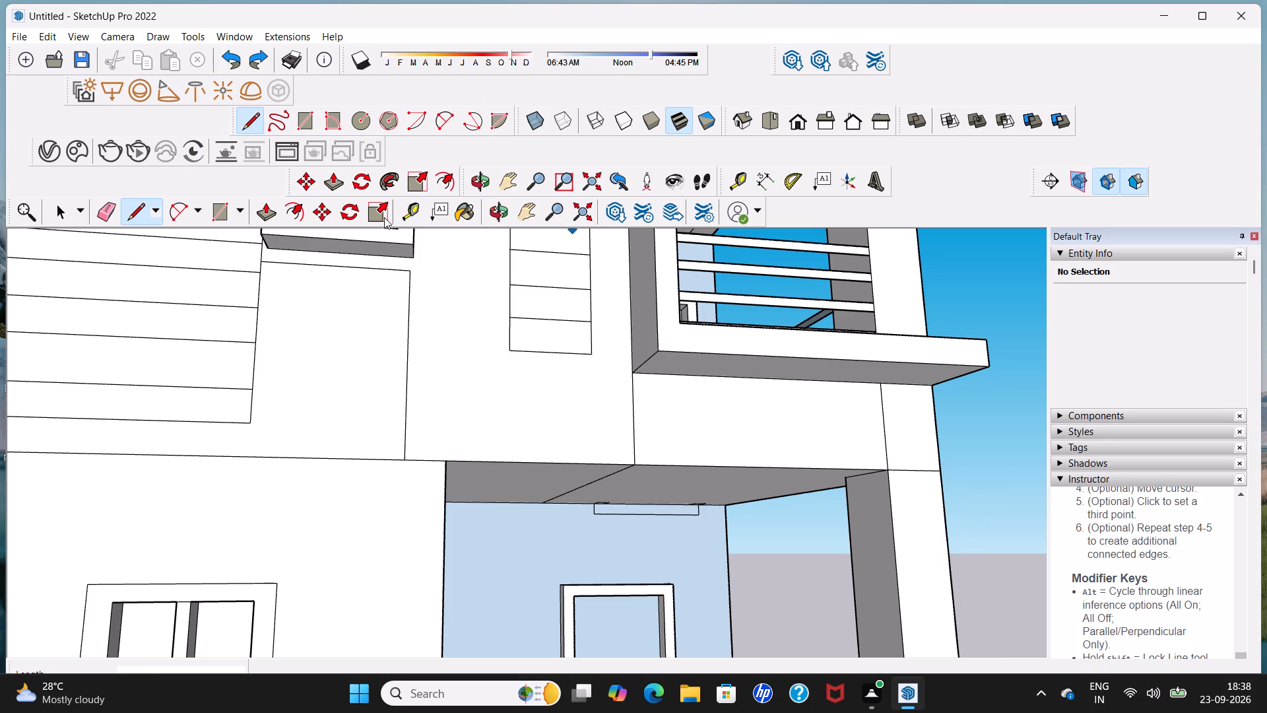
{"action": "left_click", "coordinate": [638, 442]}
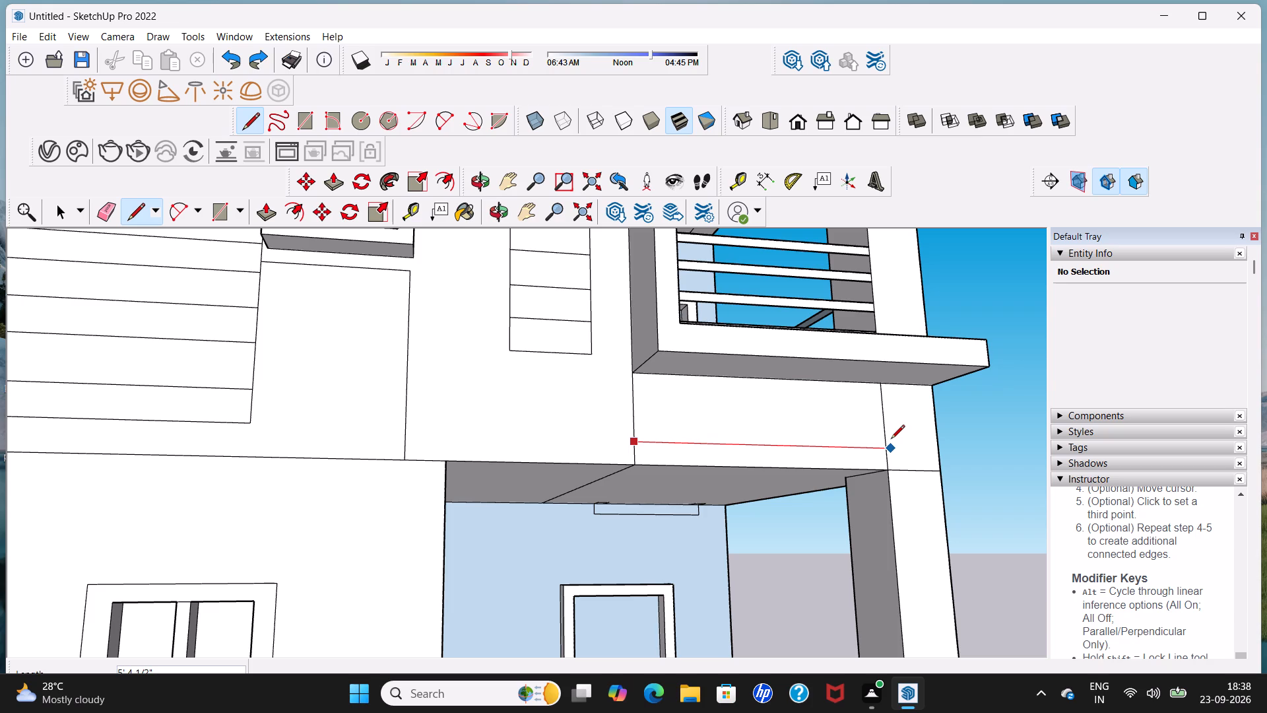
{"action": "scroll", "coordinate": [884, 443], "scroll_direction": "up", "scroll_amount": 1}
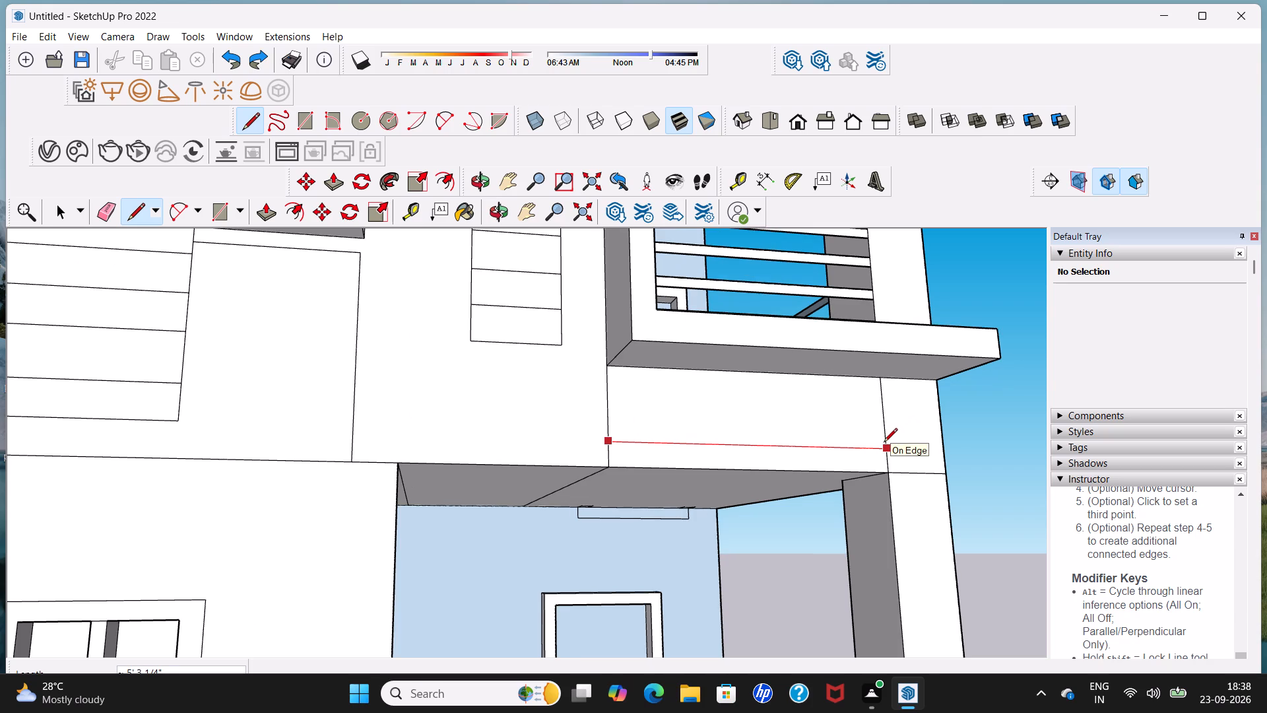
{"action": "left_click", "coordinate": [946, 448]}
{"action": "key", "text": "space"}
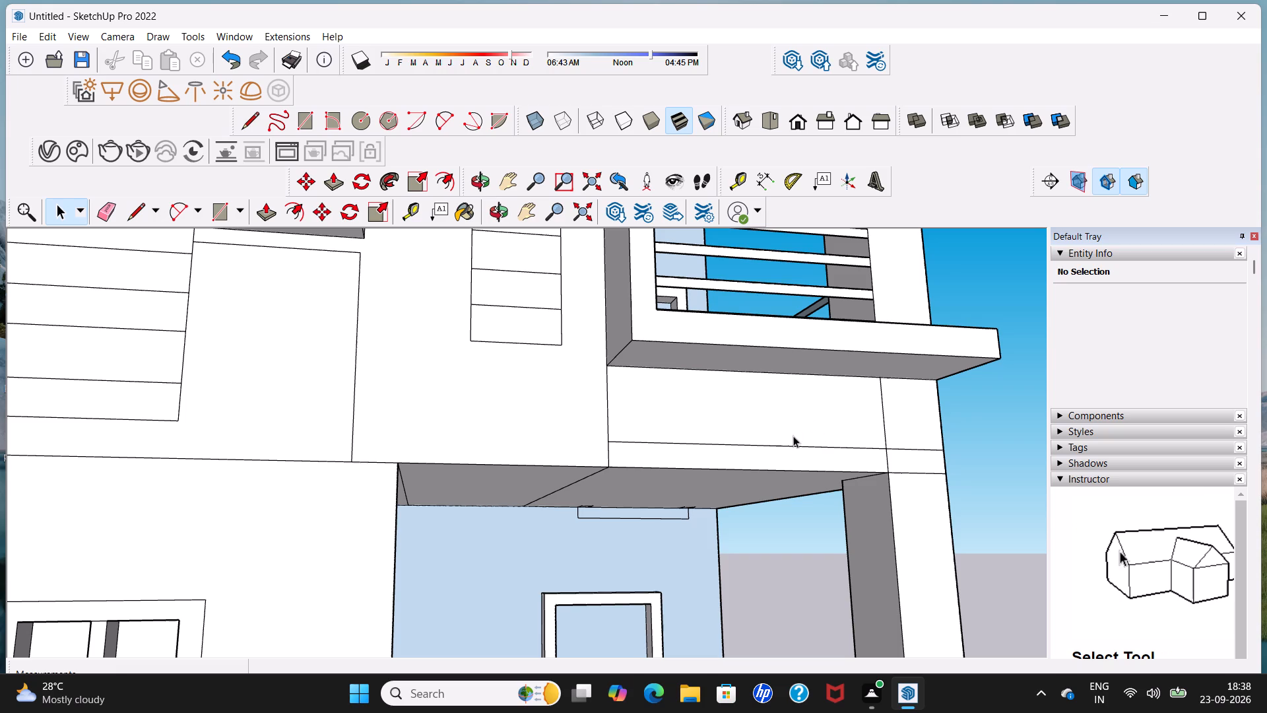
Draw two small rectangles standing on the line beneath the railed bay, about 6 7/8" by 4 1/4" and 9 3/16" by 4 3/4".
{"action": "left_click", "coordinate": [312, 124]}
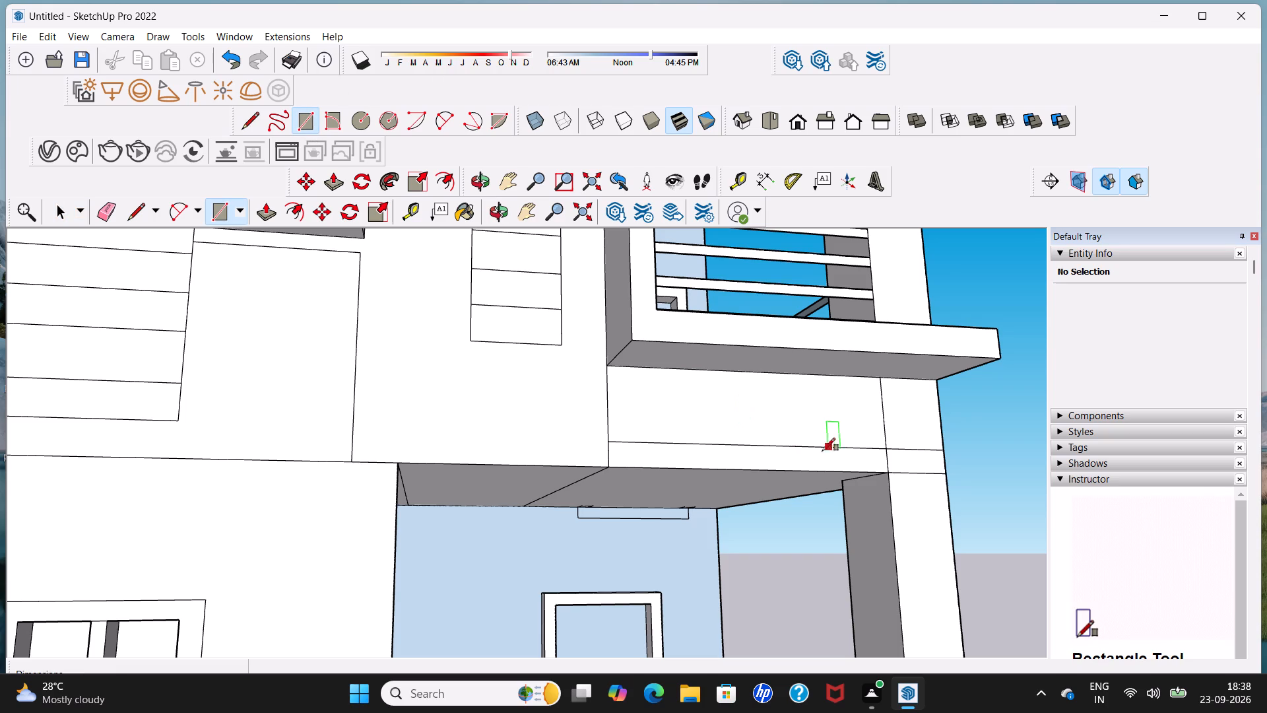
{"action": "scroll", "coordinate": [690, 426], "scroll_direction": "up", "scroll_amount": 4}
{"action": "left_click", "coordinate": [692, 442]}
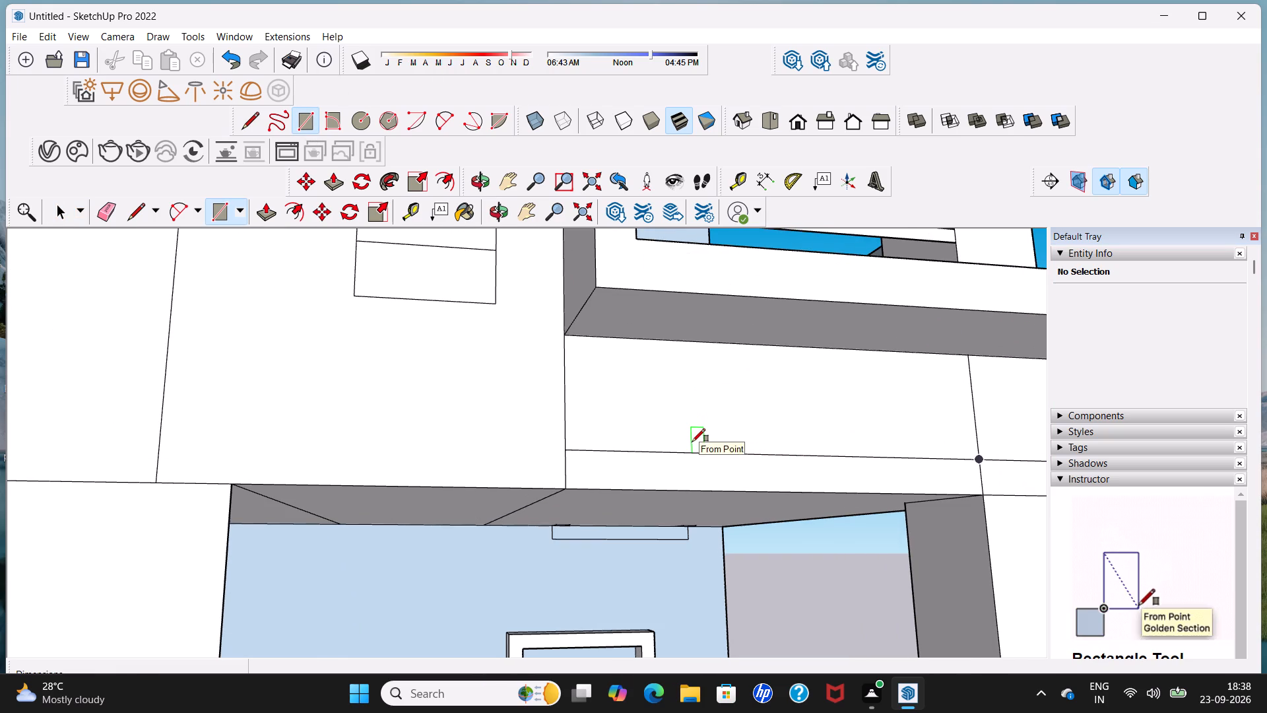
{"action": "left_click", "coordinate": [734, 424]}
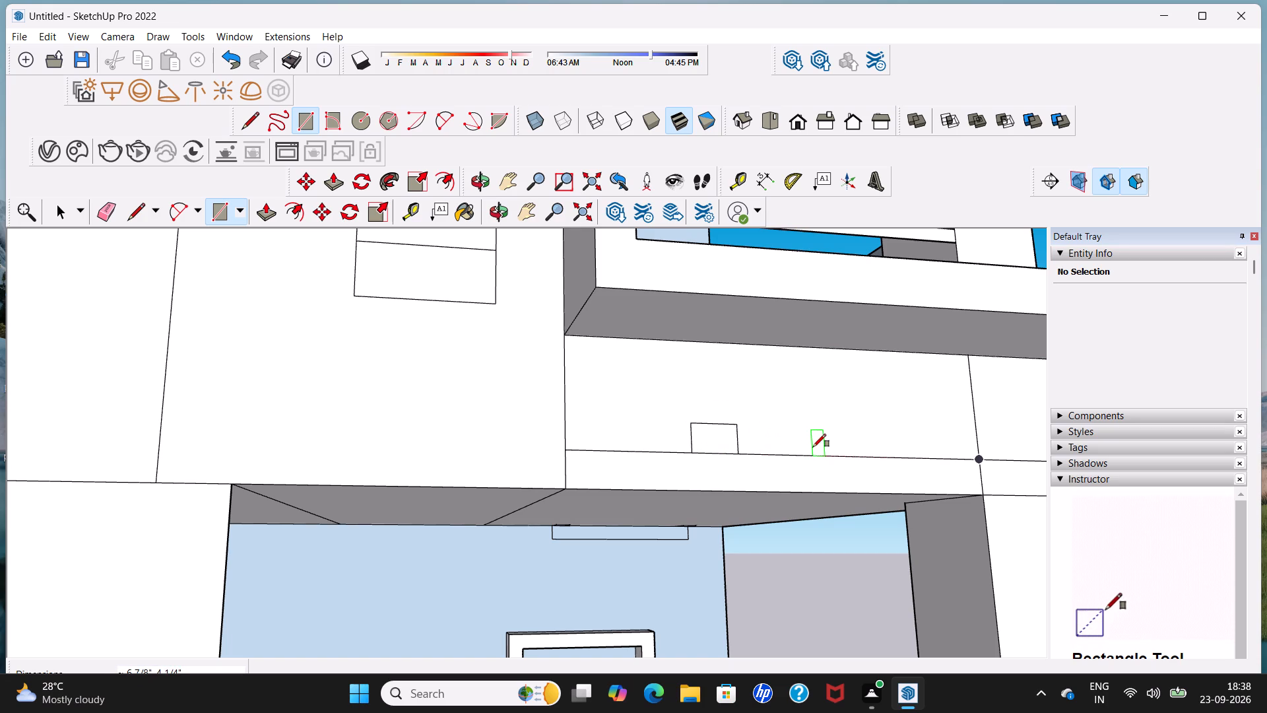
{"action": "left_click", "coordinate": [831, 446]}
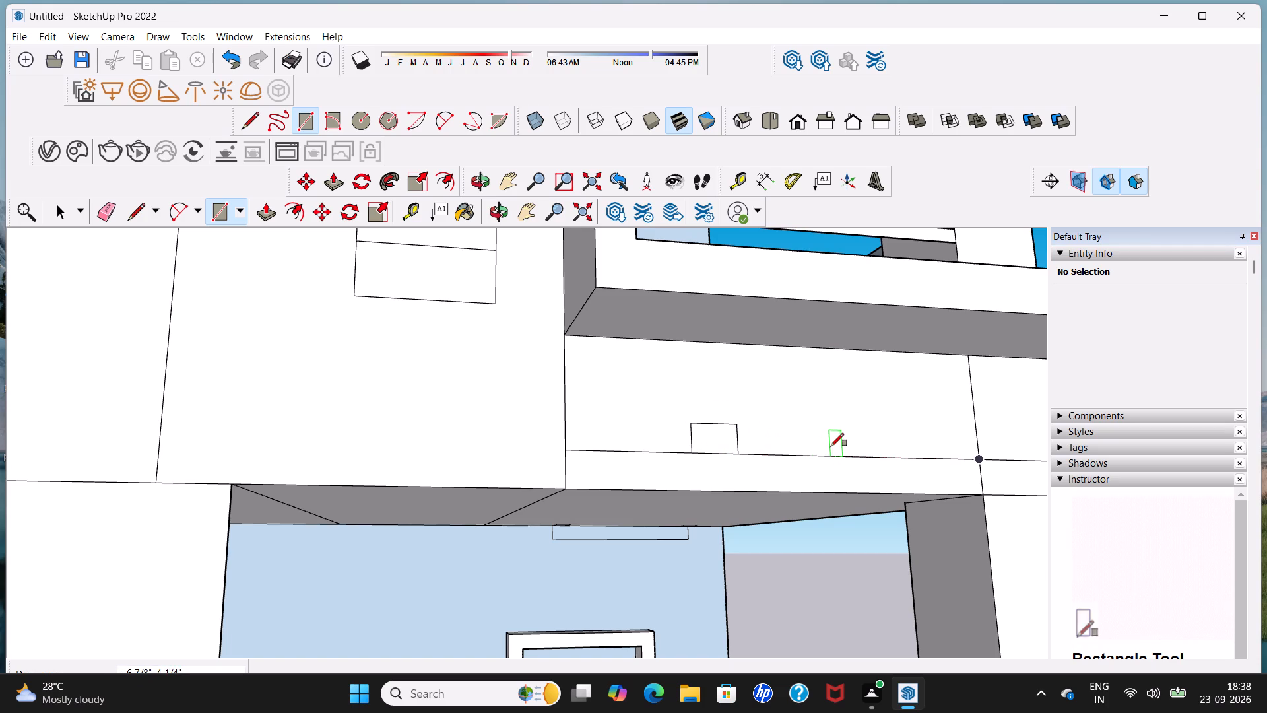
{"action": "left_click", "coordinate": [886, 426]}
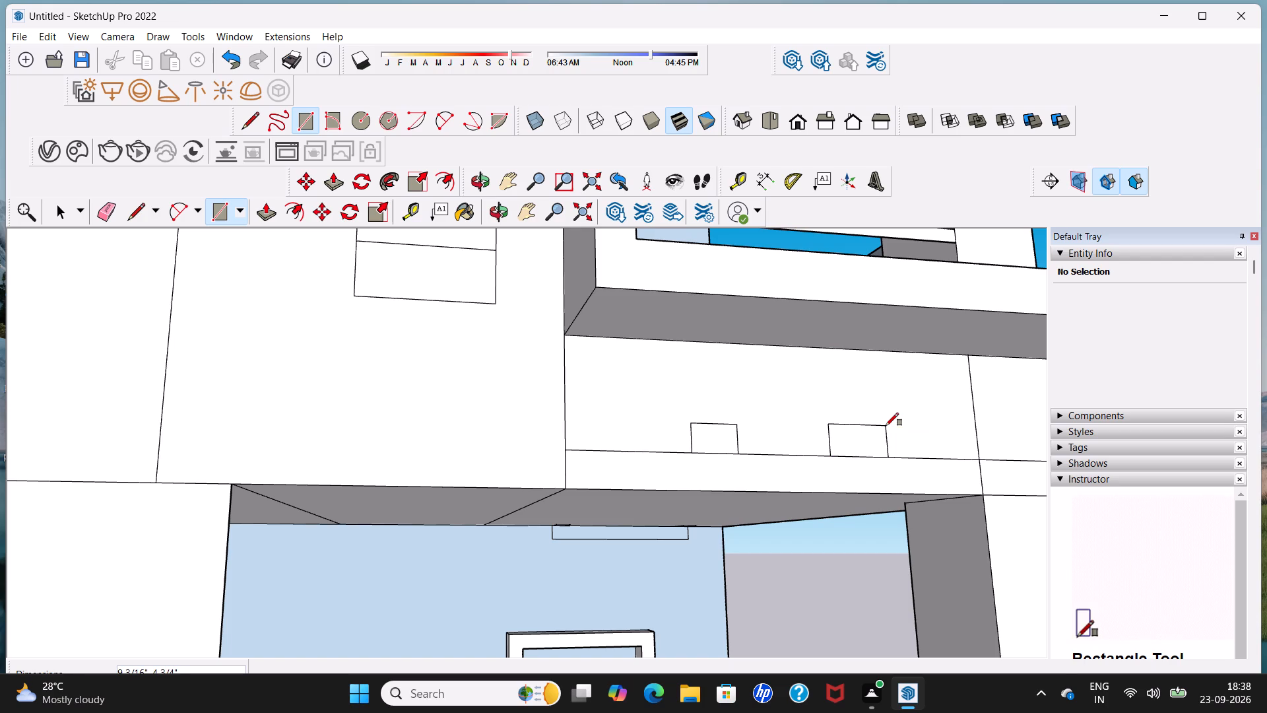
{"action": "key", "text": "space"}
Draw three small rectangles below the upper window's frame, about 3 11/16" by 2 3/4", 4" by 2 1/2" and 4 7/8" by 2 7/16".
{"action": "middle_click_drag", "start_coordinate": [888, 424], "coordinate": [814, 477]}
{"action": "scroll", "coordinate": [816, 451], "scroll_direction": "down", "scroll_amount": 2}
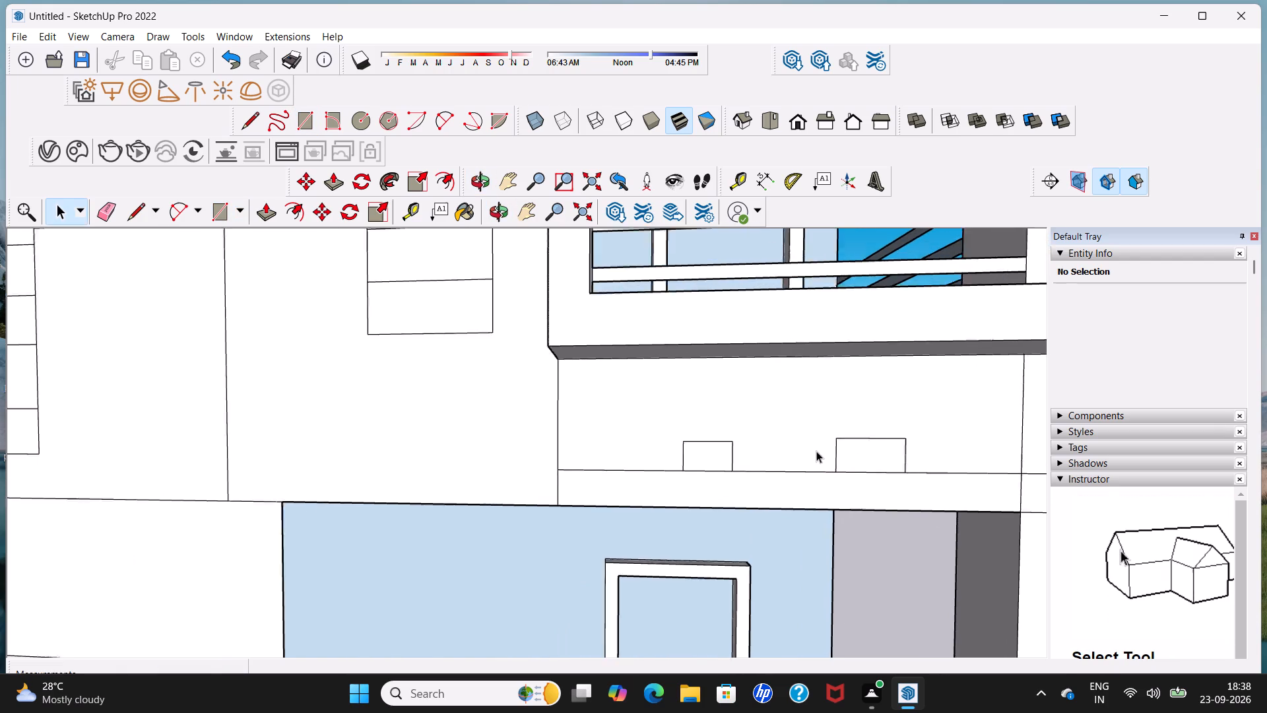
{"action": "scroll", "coordinate": [816, 451], "scroll_direction": "down", "scroll_amount": 8}
{"action": "middle_click_drag", "start_coordinate": [630, 433], "coordinate": [718, 445]}
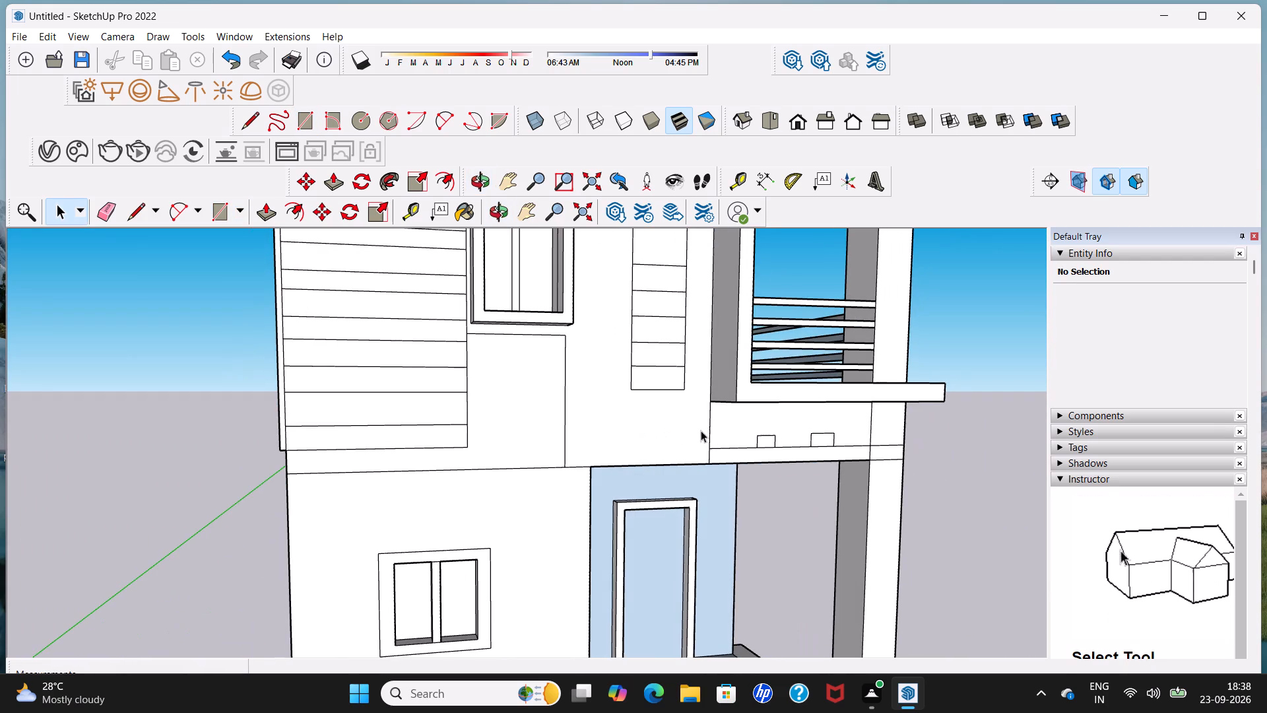
{"action": "scroll", "coordinate": [649, 419], "scroll_direction": "up", "scroll_amount": 2}
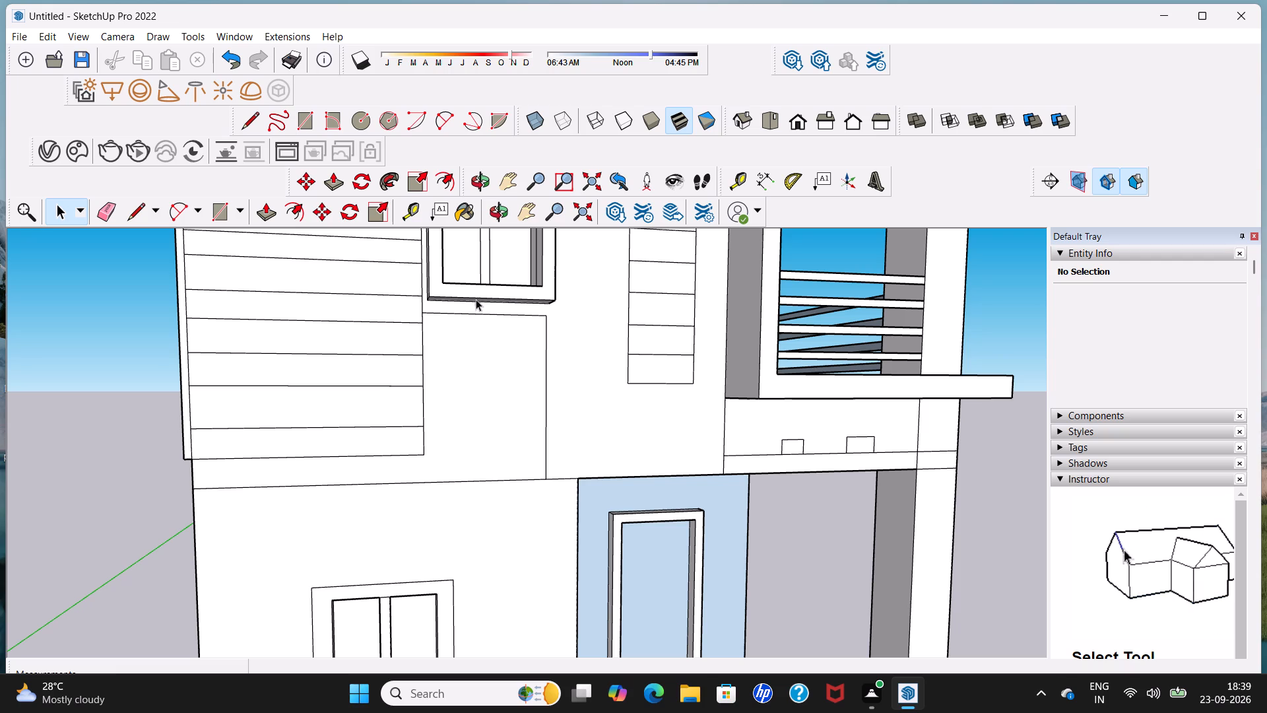
{"action": "scroll", "coordinate": [475, 299], "scroll_direction": "up", "scroll_amount": 9}
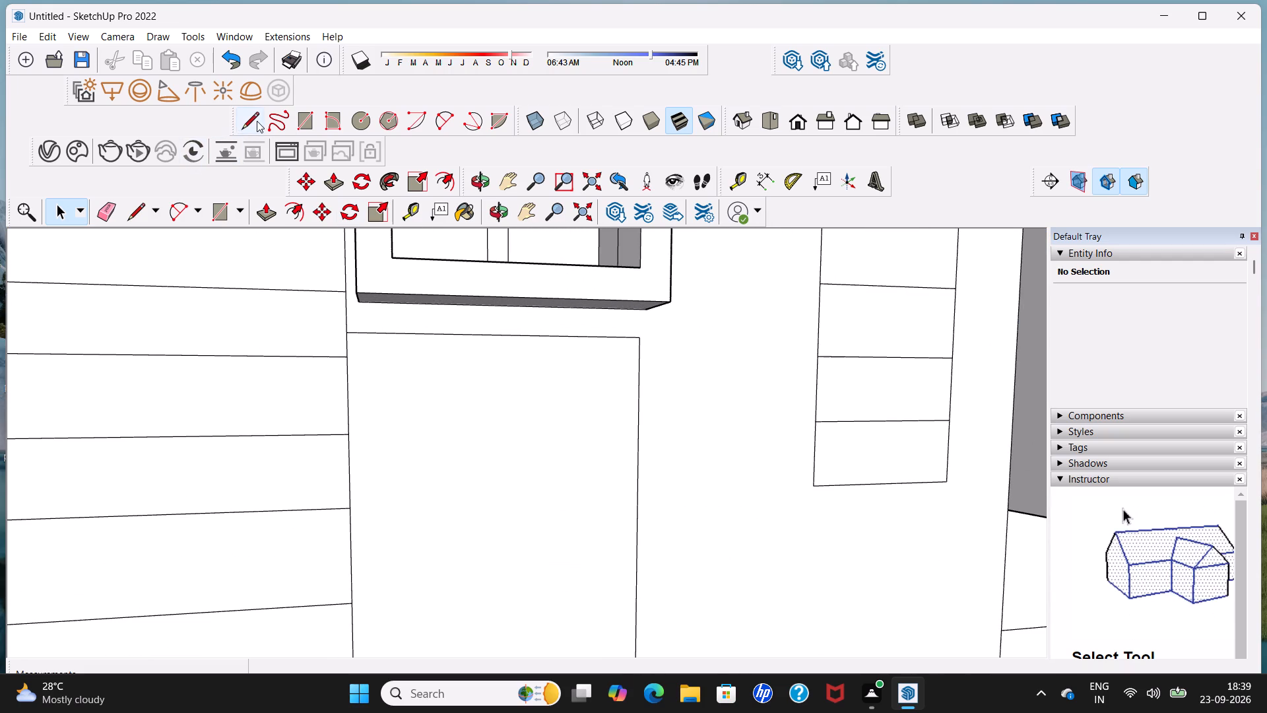
{"action": "left_click", "coordinate": [306, 128]}
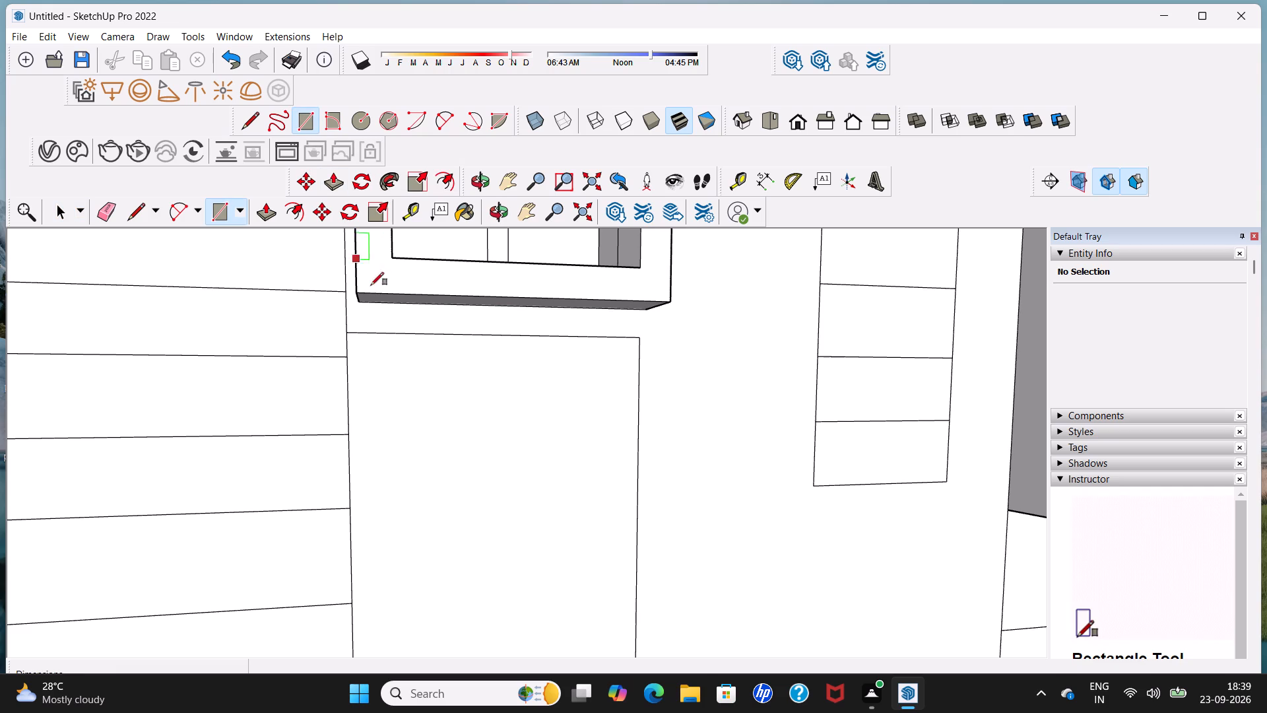
{"action": "scroll", "coordinate": [379, 314], "scroll_direction": "up", "scroll_amount": 4}
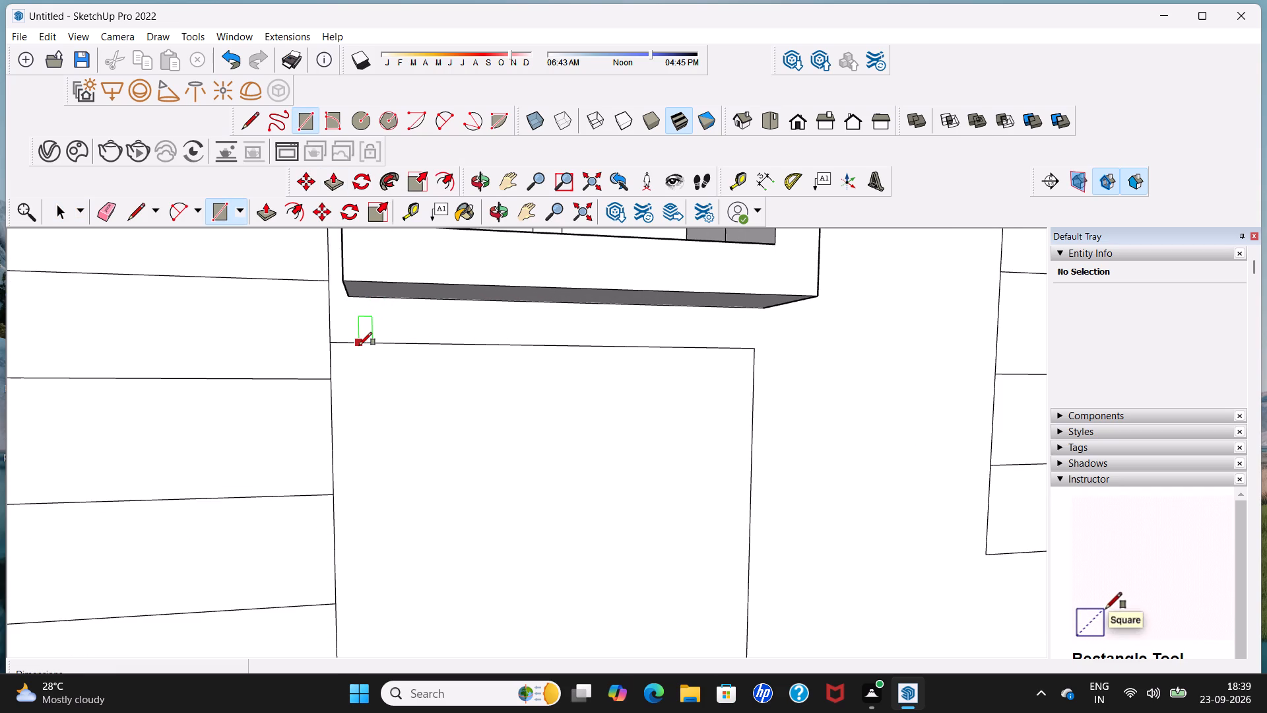
{"action": "left_click", "coordinate": [368, 337]}
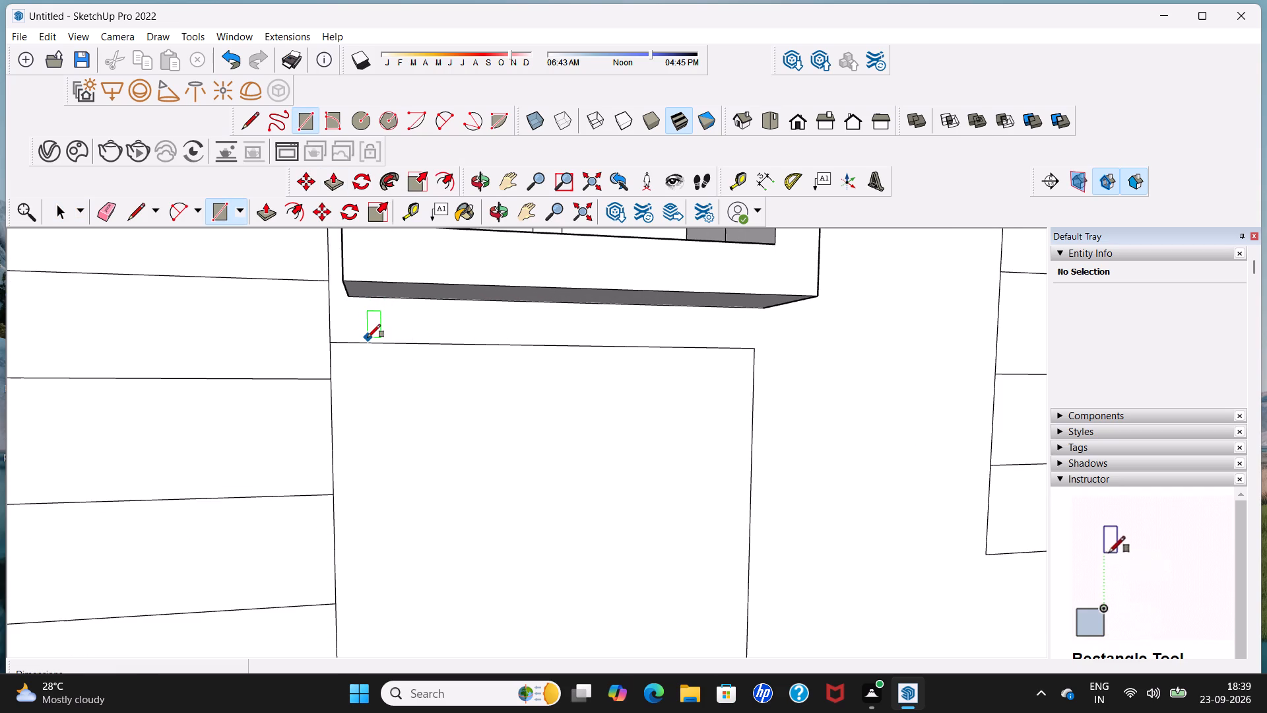
{"action": "left_click", "coordinate": [420, 301]}
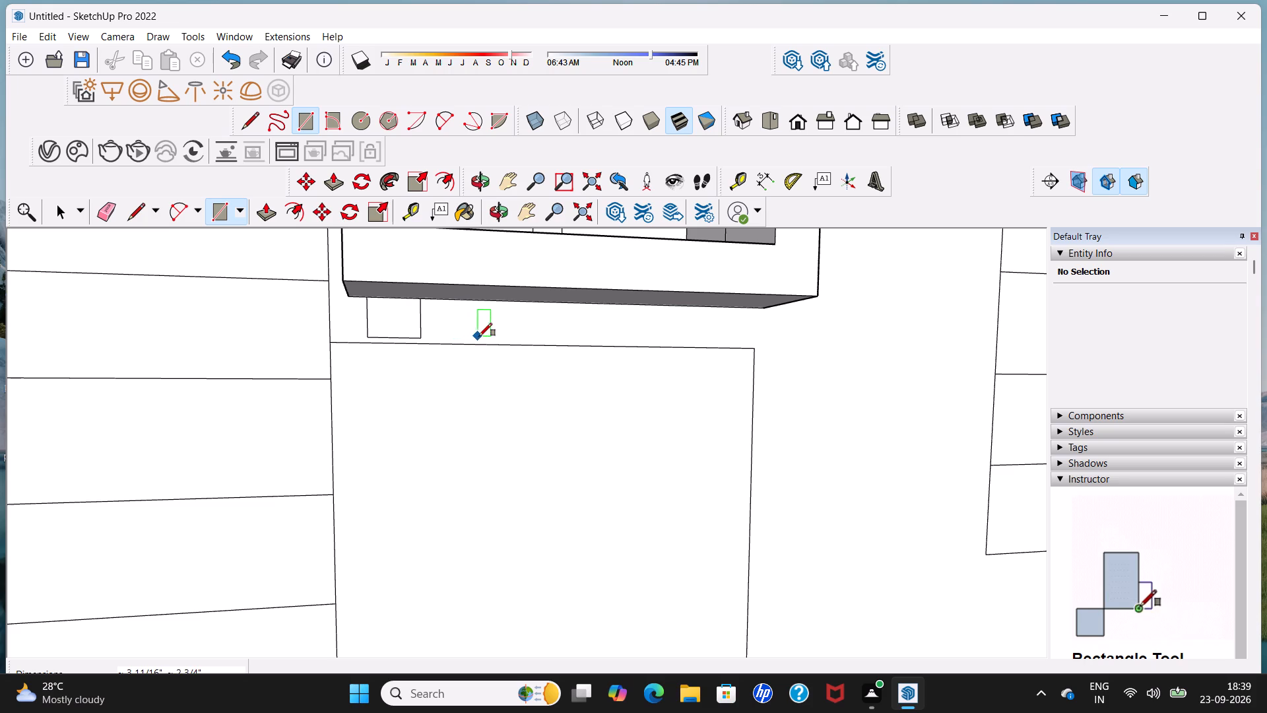
{"action": "left_click", "coordinate": [531, 336]}
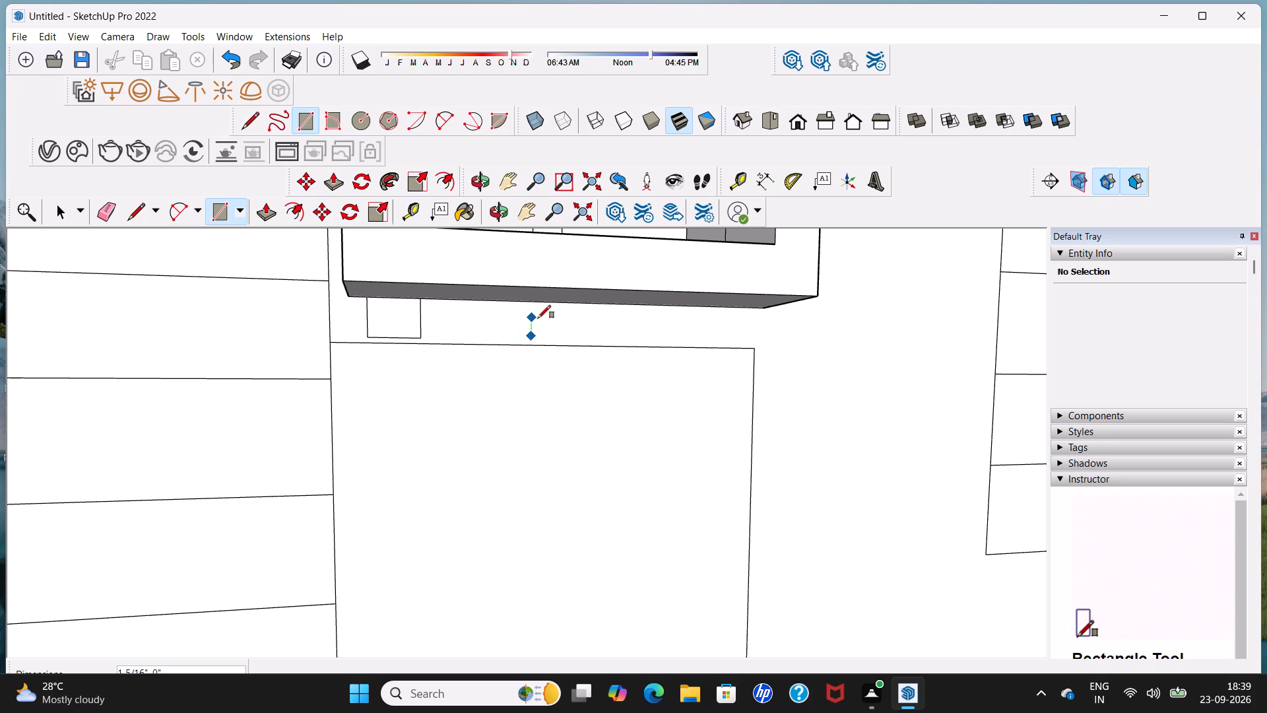
{"action": "left_click", "coordinate": [584, 302]}
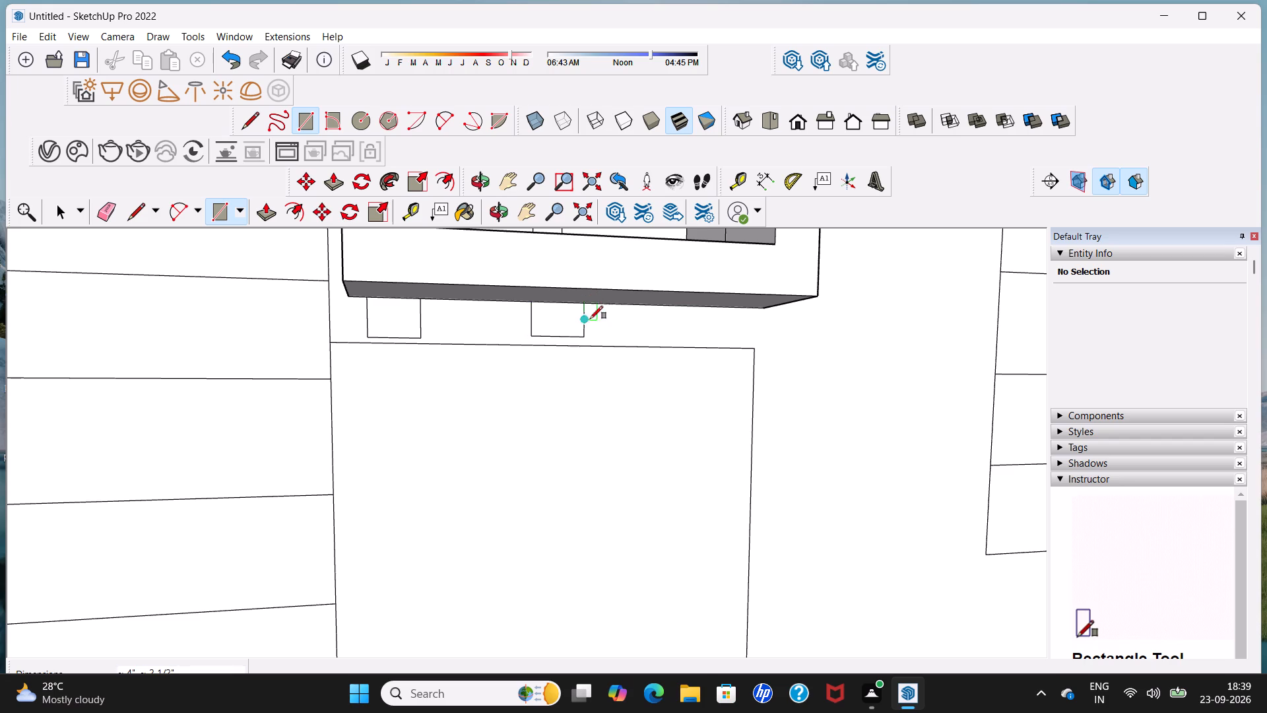
{"action": "left_click", "coordinate": [690, 338]}
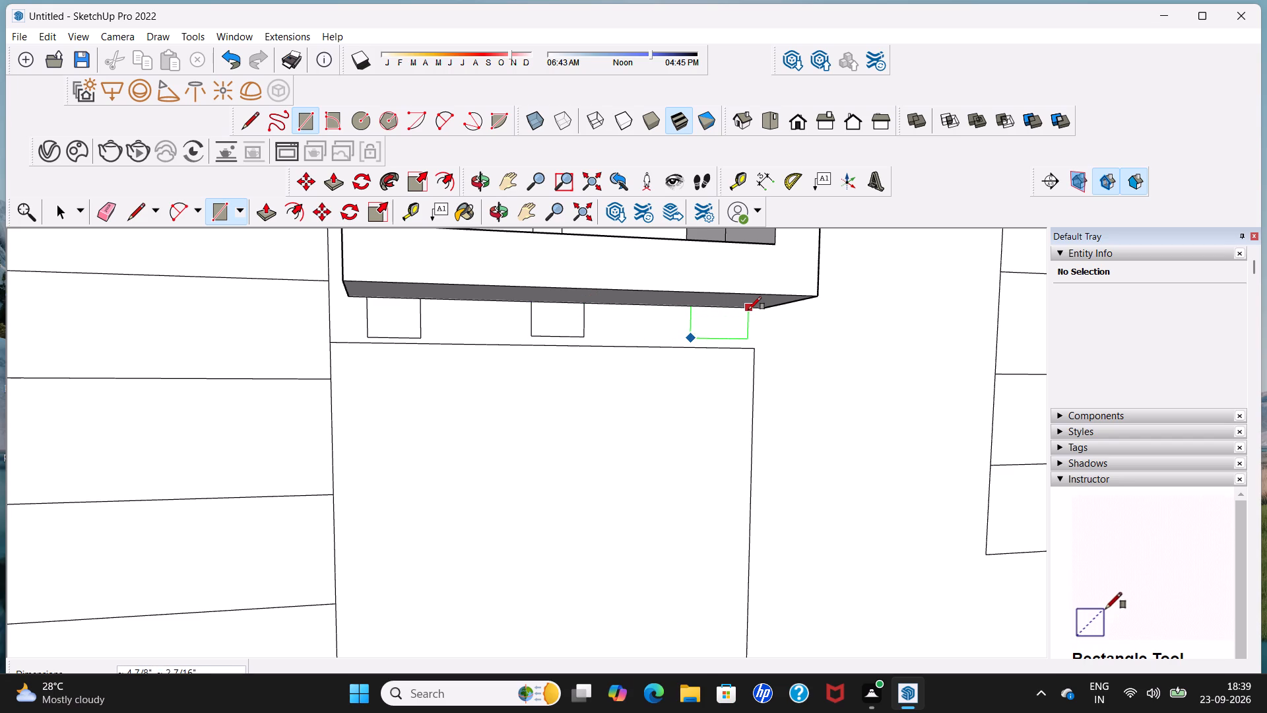
{"action": "left_click", "coordinate": [748, 310]}
{"action": "scroll", "coordinate": [748, 310], "scroll_direction": "down", "scroll_amount": 11}
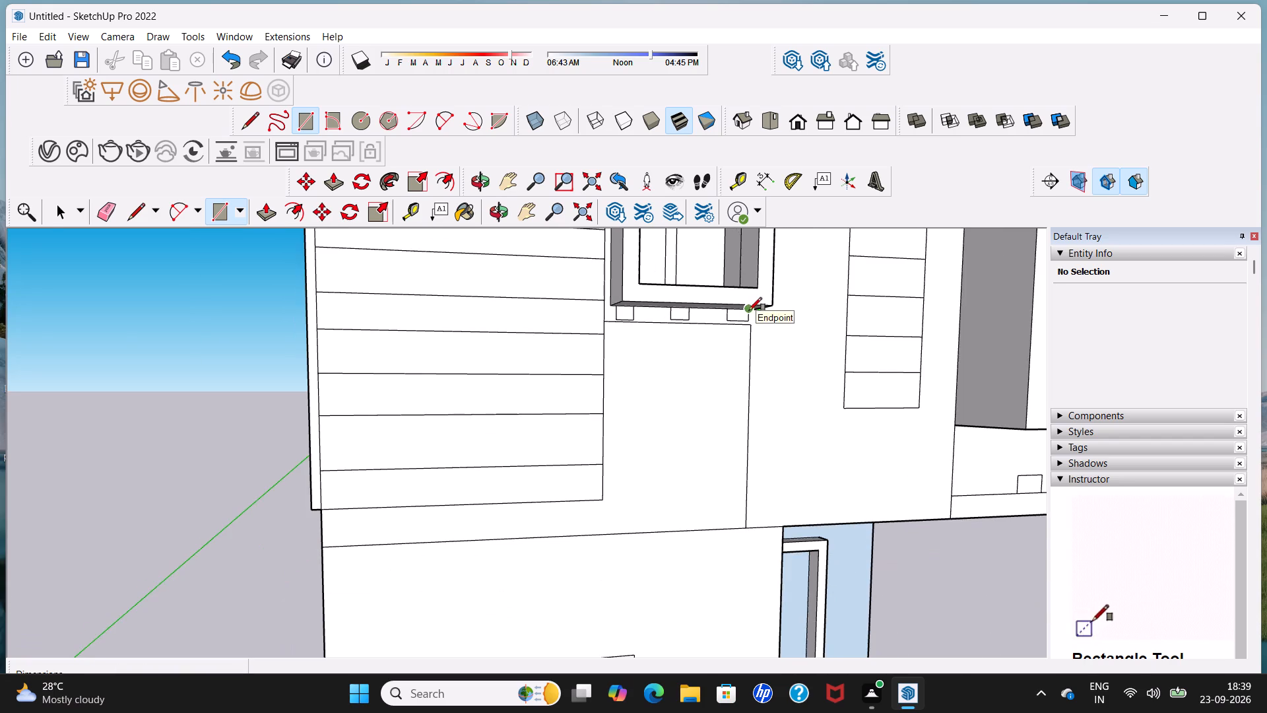
{"action": "middle_click_drag", "start_coordinate": [749, 310], "coordinate": [703, 320]}
{"action": "scroll", "coordinate": [700, 313], "scroll_direction": "down", "scroll_amount": 11}
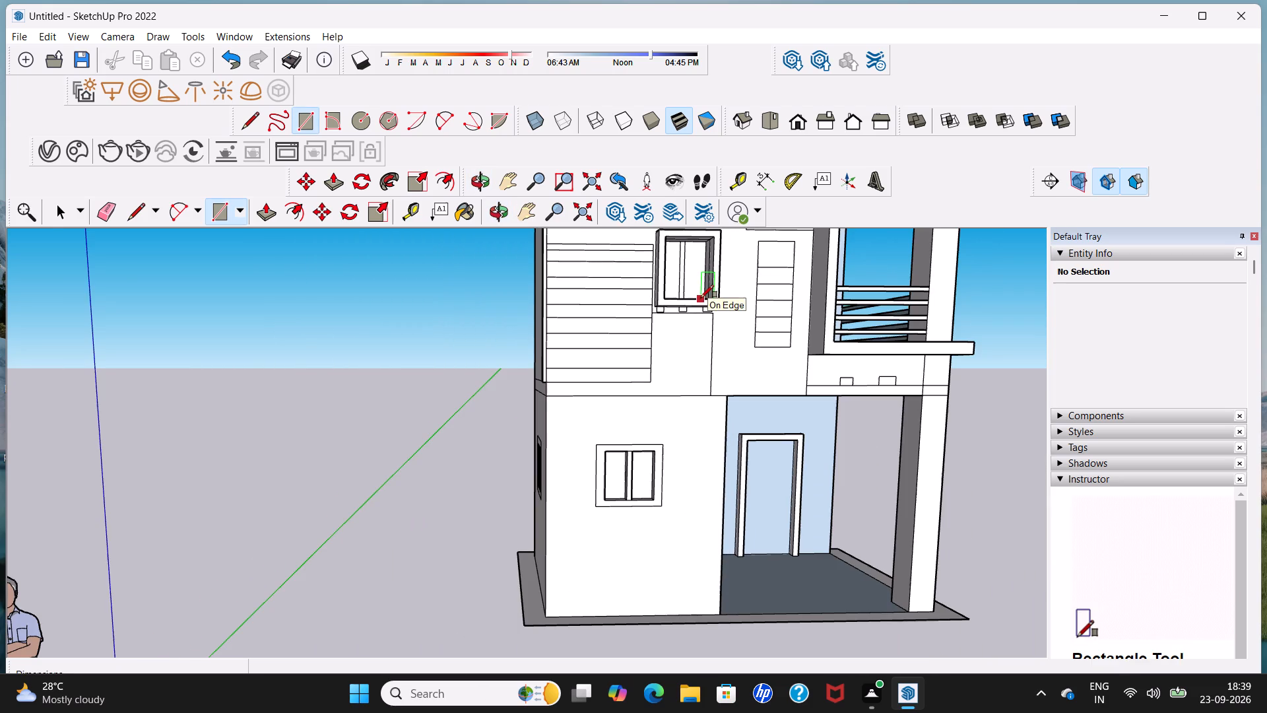
{"action": "key", "text": "space"}
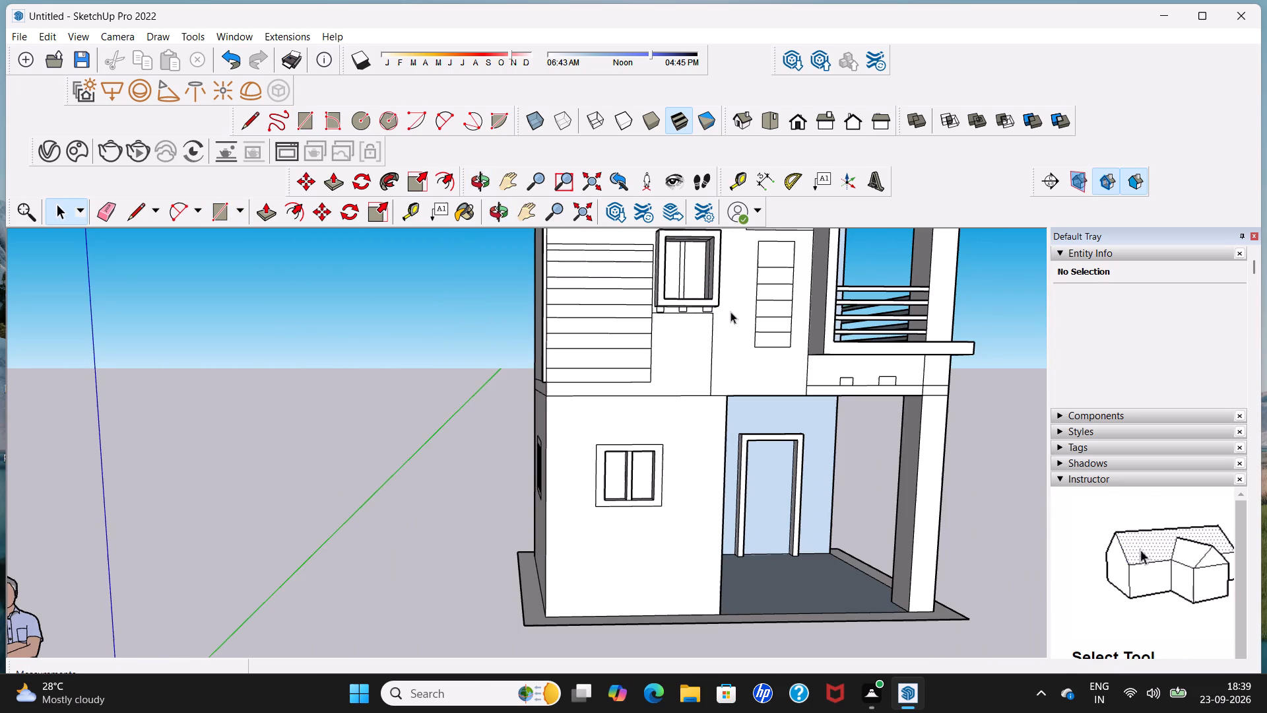
Draw a rectangle about 2' 1 11/16" by 6 1/16" on the front wall above the door, below the narrow banded panel.
{"action": "scroll", "coordinate": [760, 374], "scroll_direction": "up", "scroll_amount": 4}
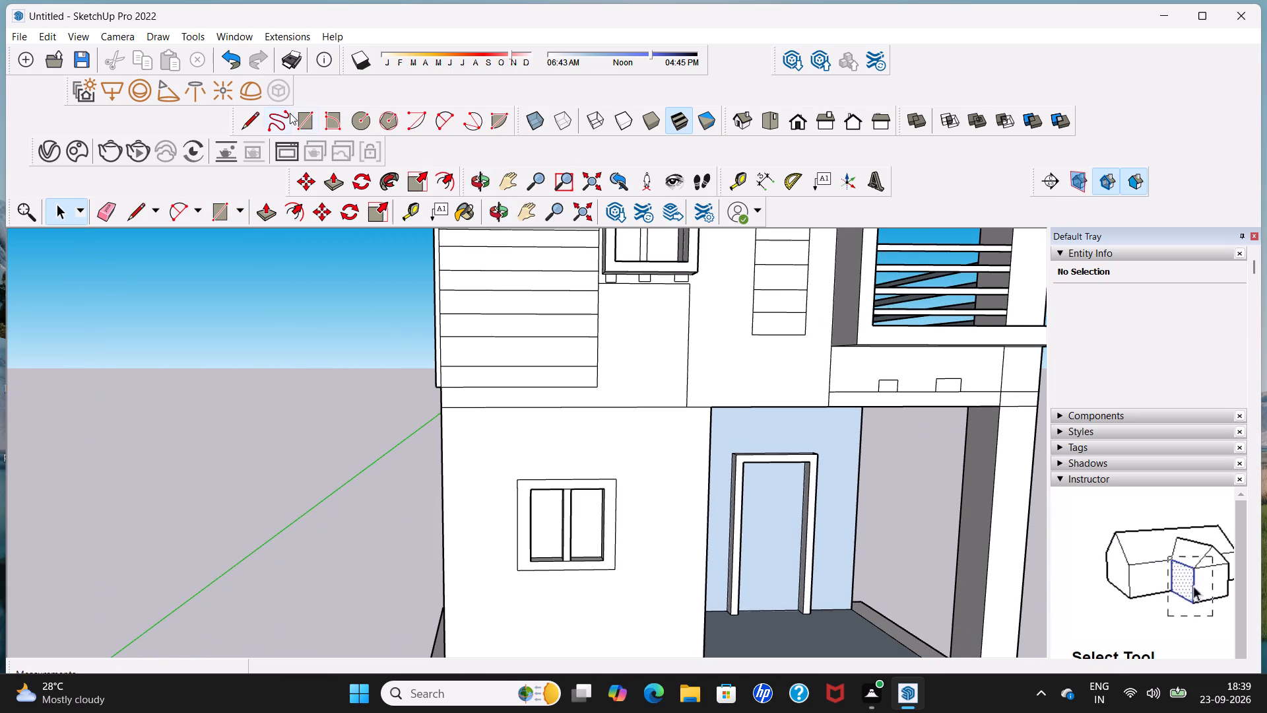
{"action": "left_click", "coordinate": [312, 126]}
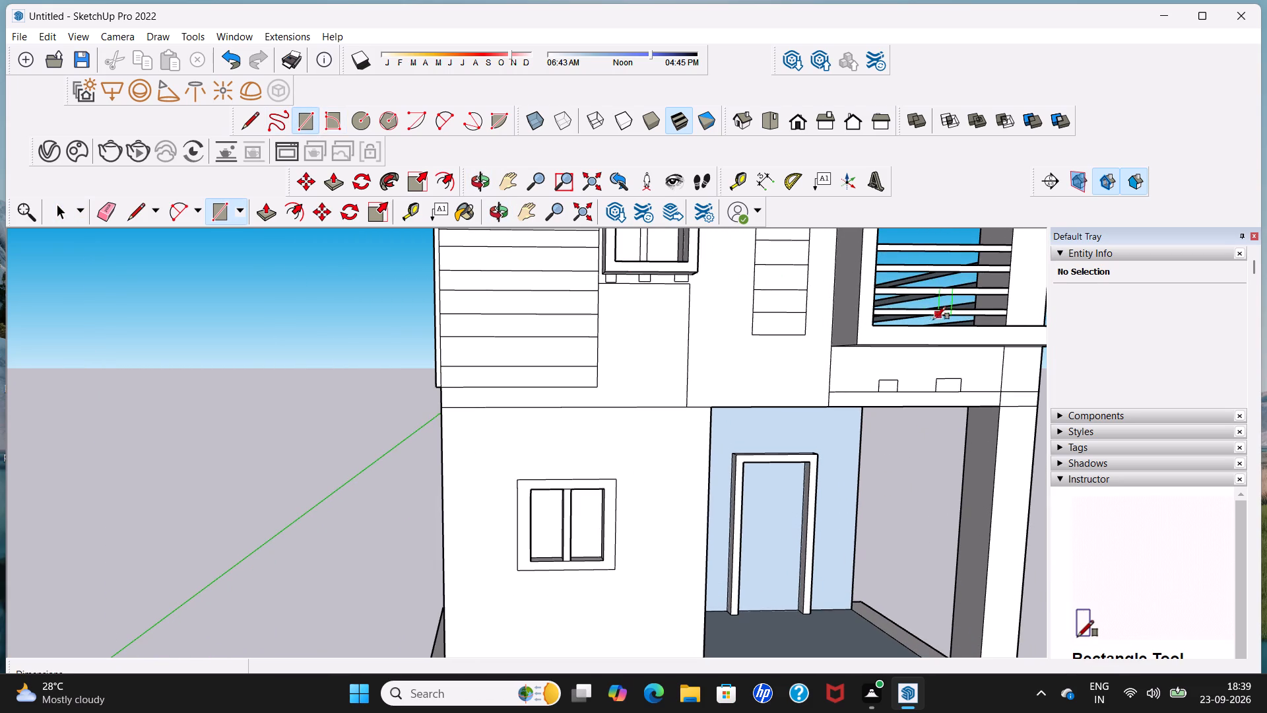
{"action": "scroll", "coordinate": [764, 390], "scroll_direction": "up", "scroll_amount": 2}
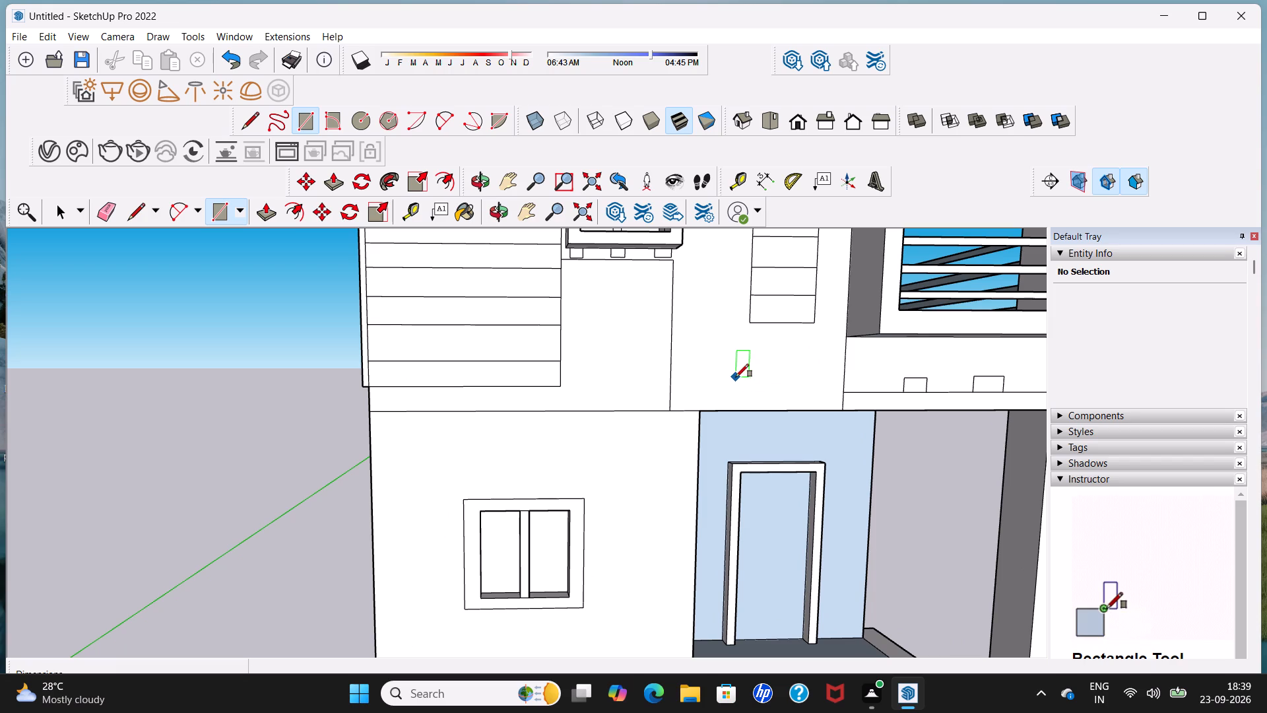
{"action": "left_click", "coordinate": [733, 372]}
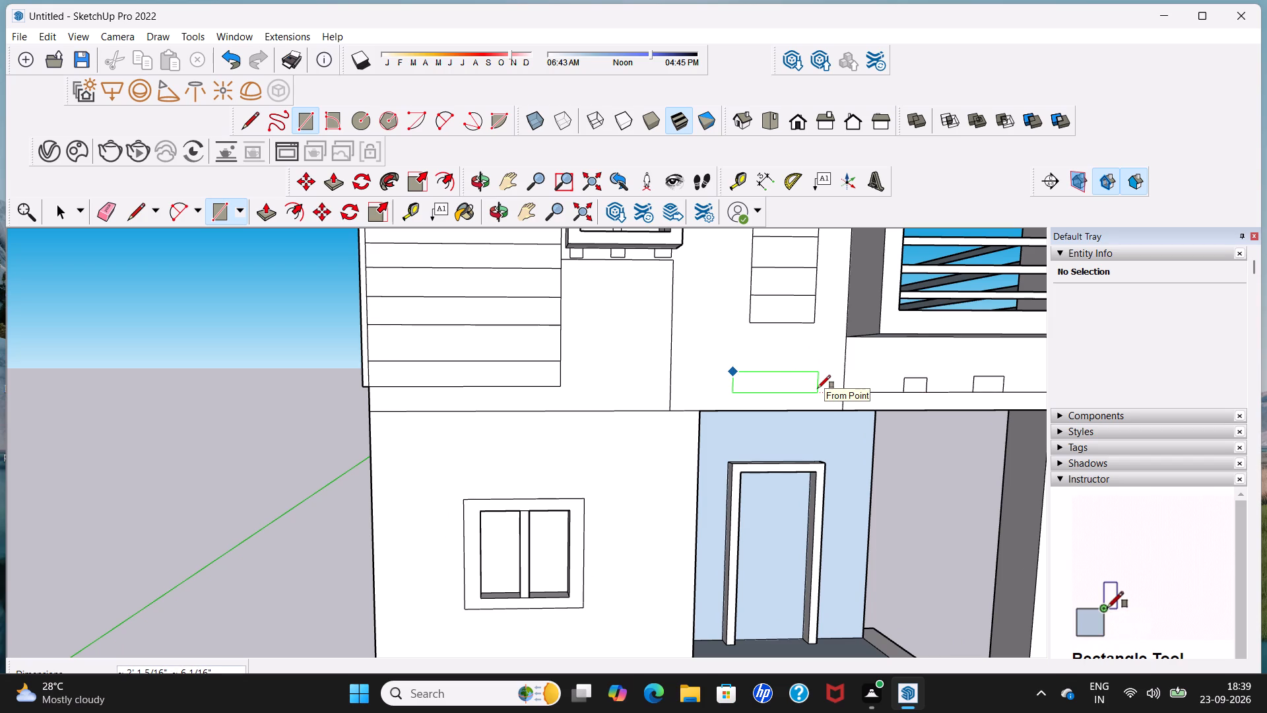
{"action": "left_click", "coordinate": [819, 388]}
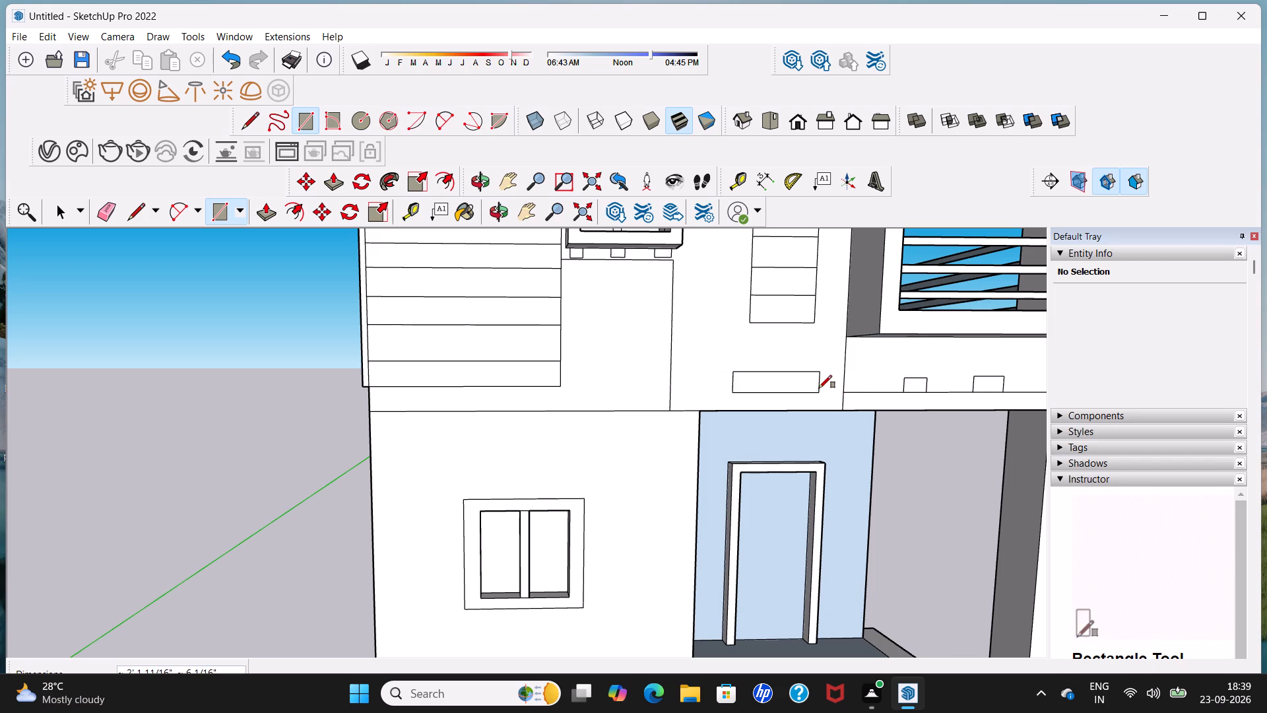
{"action": "key", "text": "space"}
{"action": "scroll", "coordinate": [819, 388], "scroll_direction": "down", "scroll_amount": 3}
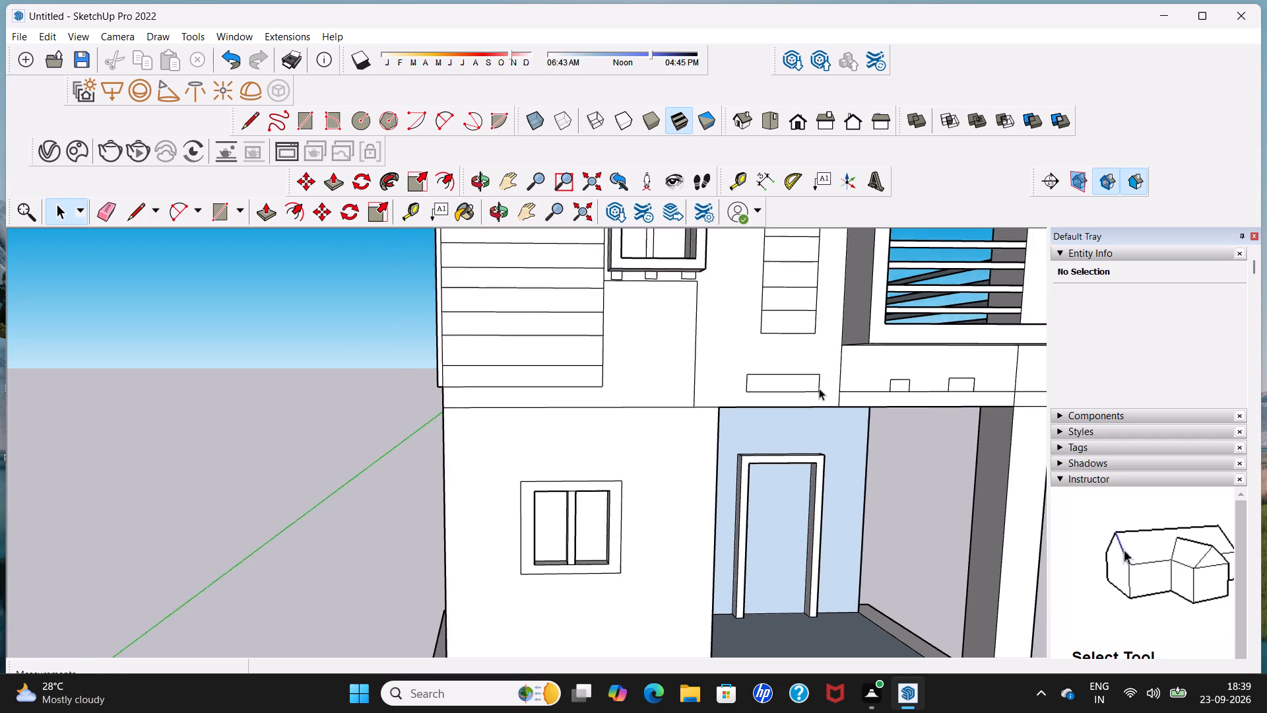
{"action": "scroll", "coordinate": [822, 384], "scroll_direction": "down", "scroll_amount": 10}
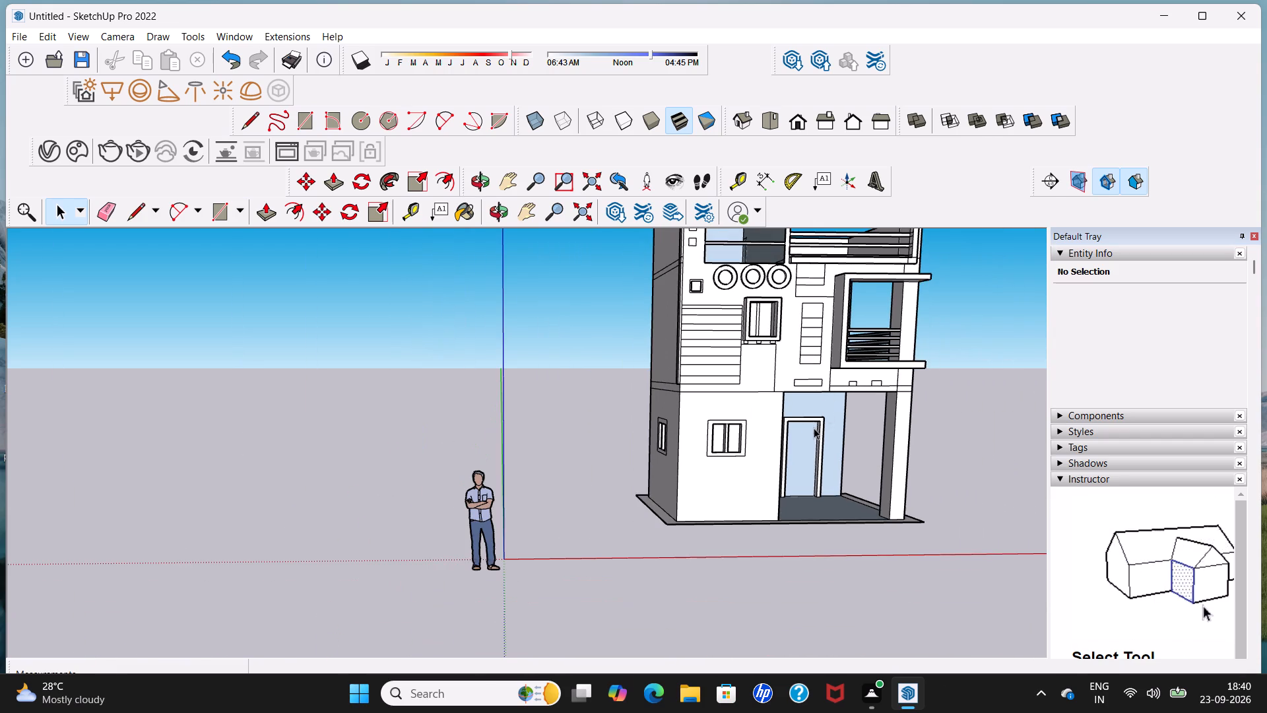
Examine the front elevation, side wall and projecting base slab of the building from several angles.
{"action": "middle_click_drag", "start_coordinate": [814, 428], "coordinate": [775, 359]}
{"action": "scroll", "coordinate": [775, 364], "scroll_direction": "down", "scroll_amount": 5}
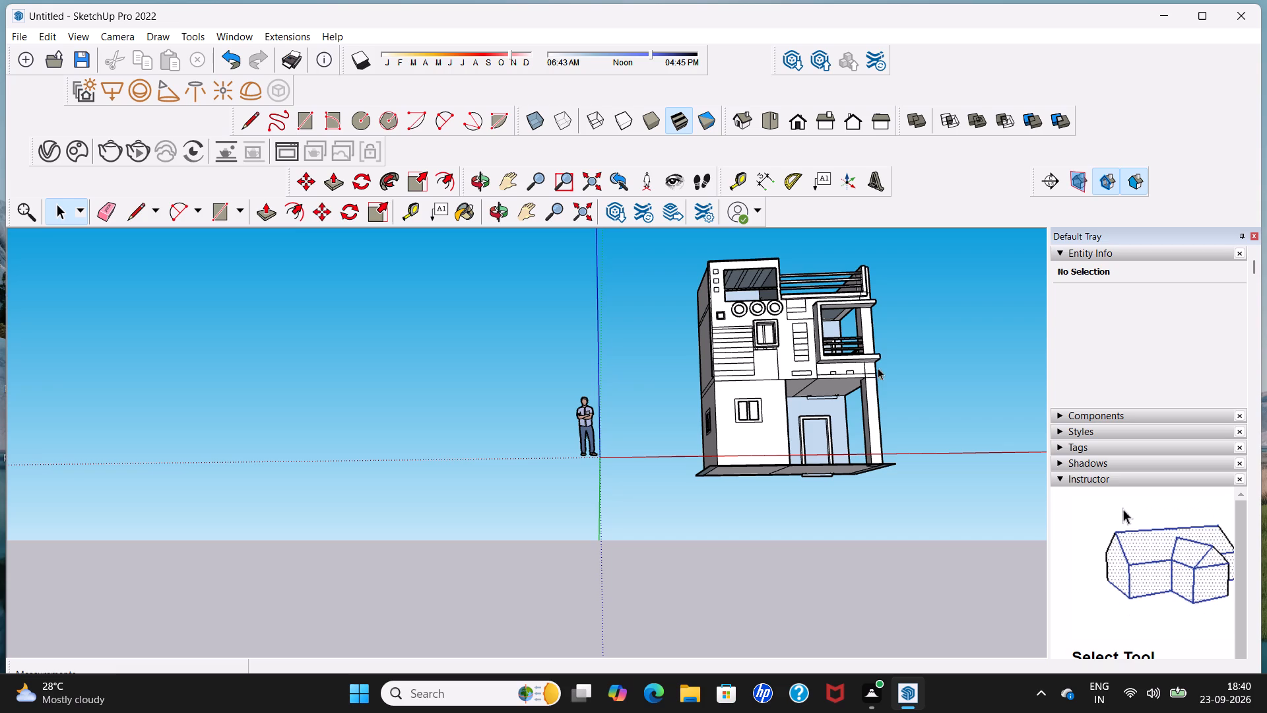
{"action": "middle_click_drag", "start_coordinate": [880, 368], "coordinate": [702, 462]}
{"action": "middle_click_drag", "start_coordinate": [702, 450], "coordinate": [708, 492]}
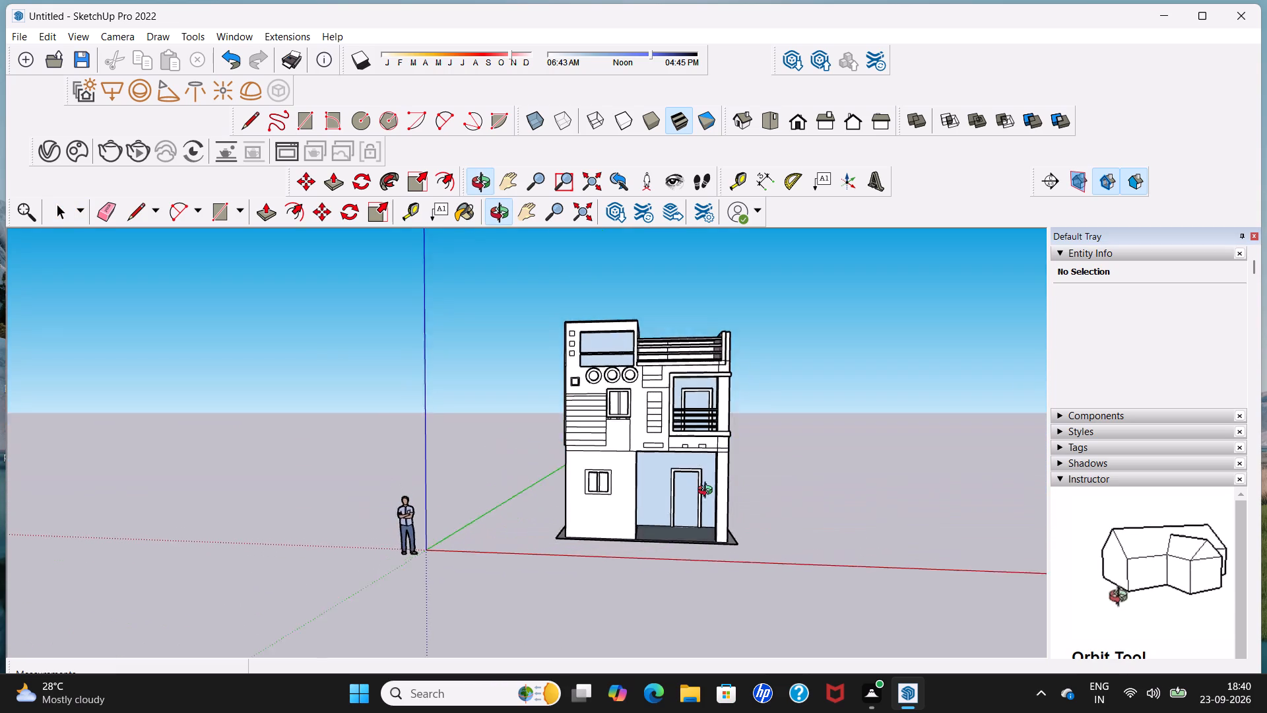
{"action": "middle_click_drag", "start_coordinate": [708, 492], "coordinate": [707, 506]}
{"action": "scroll", "coordinate": [691, 471], "scroll_direction": "up", "scroll_amount": 3}
{"action": "middle_click_drag", "start_coordinate": [706, 443], "coordinate": [717, 451]}
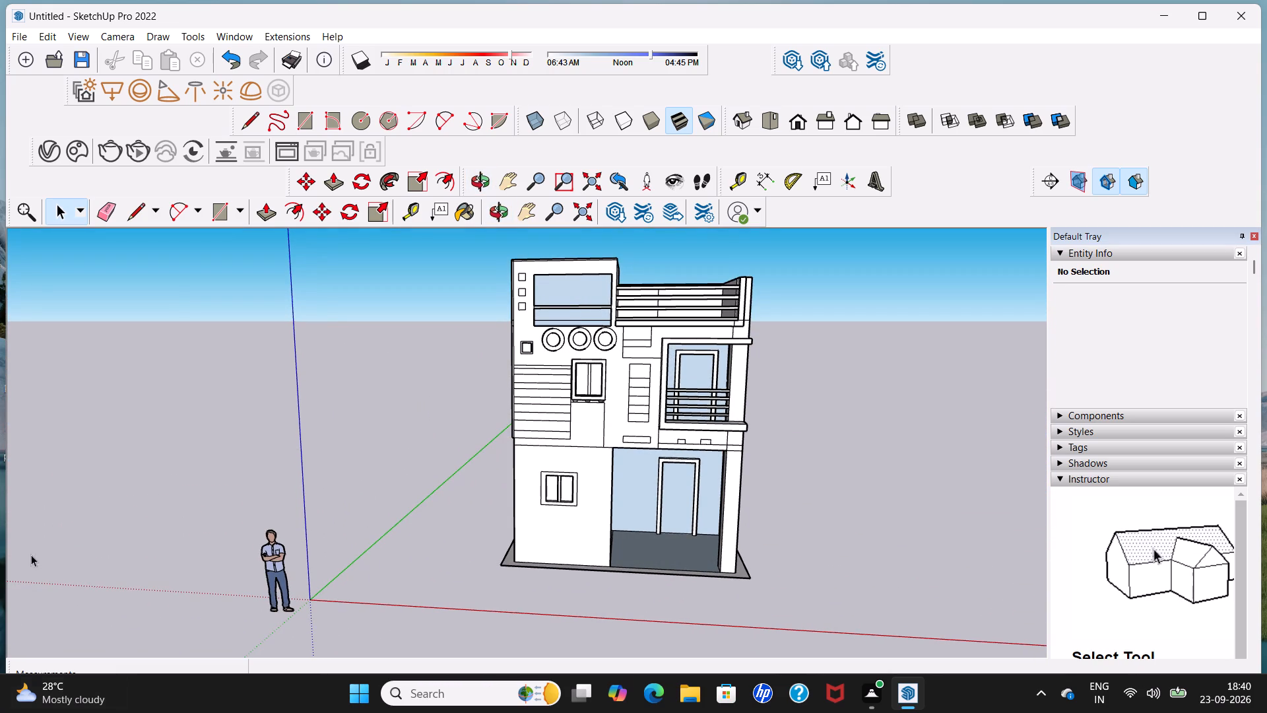
{"action": "scroll", "coordinate": [25, 504], "scroll_direction": "up", "scroll_amount": 4}
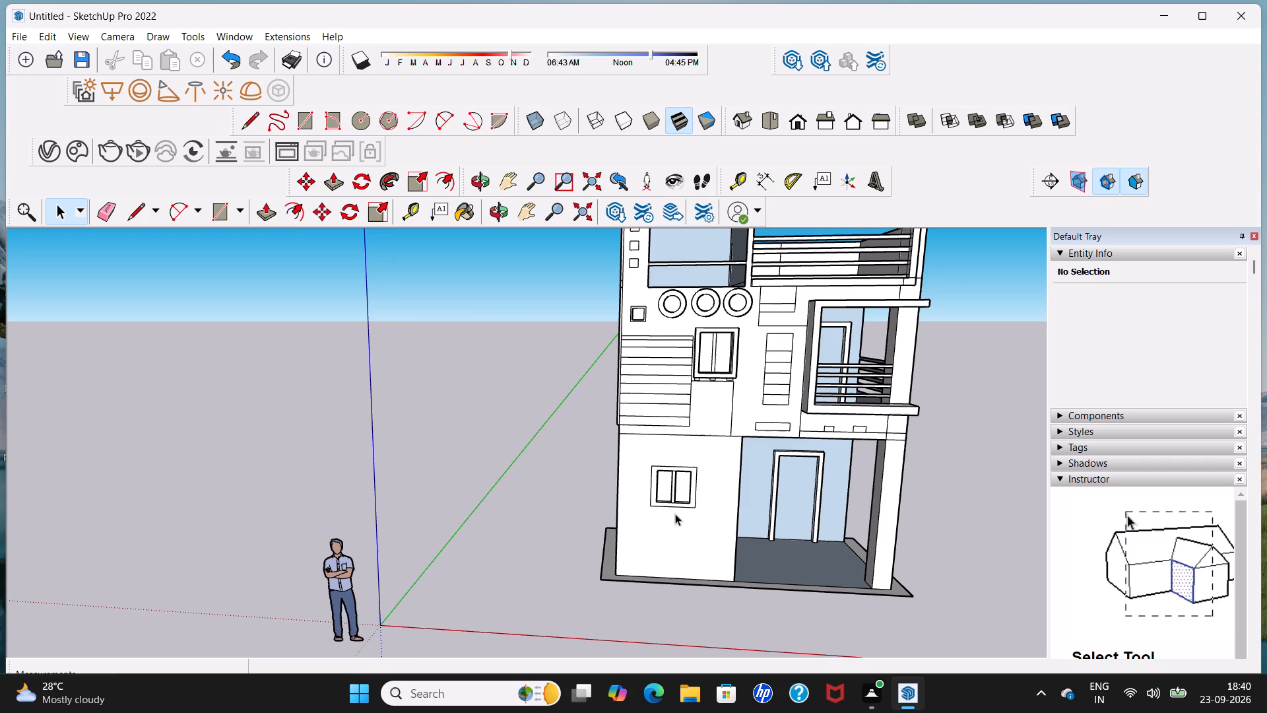
{"action": "scroll", "coordinate": [676, 518], "scroll_direction": "down", "scroll_amount": 1}
{"action": "middle_click_drag", "start_coordinate": [591, 523], "coordinate": [645, 518]}
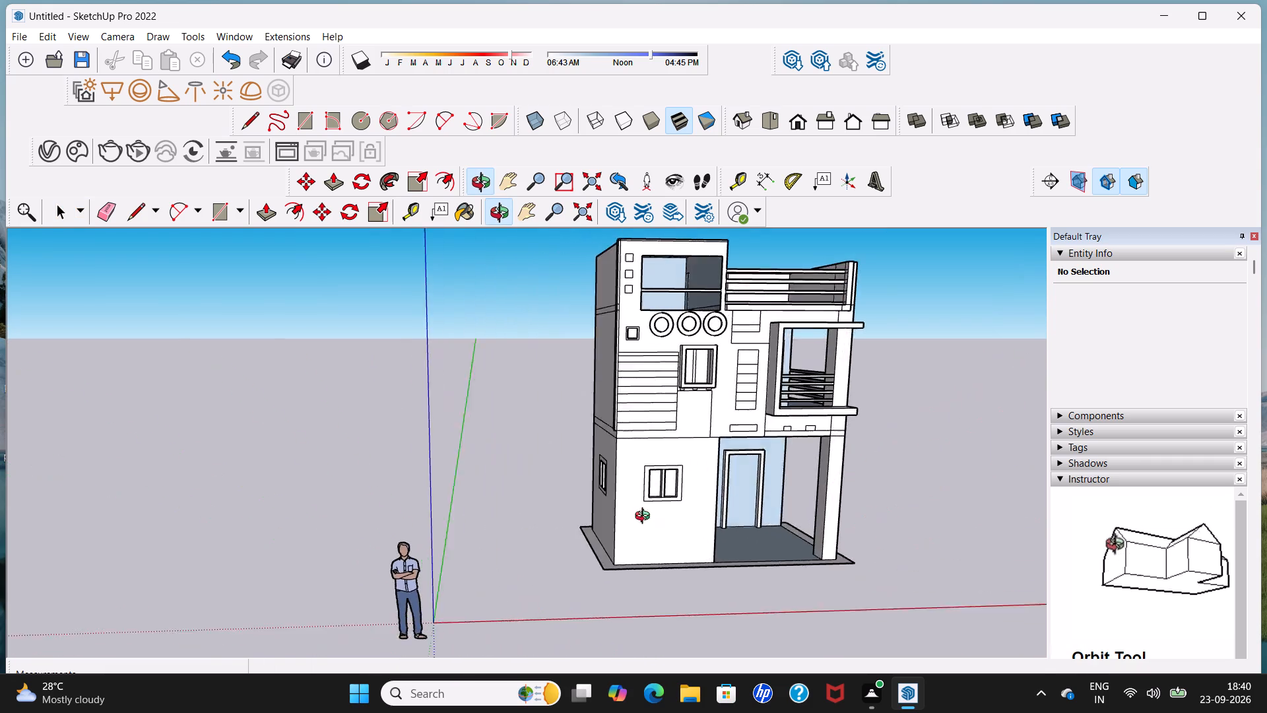
{"action": "middle_click_drag", "start_coordinate": [645, 518], "coordinate": [622, 504]}
{"action": "scroll", "coordinate": [624, 512], "scroll_direction": "up", "scroll_amount": 4}
{"action": "middle_click_drag", "start_coordinate": [635, 491], "coordinate": [636, 510]}
{"action": "scroll", "coordinate": [636, 510], "scroll_direction": "down", "scroll_amount": 5}
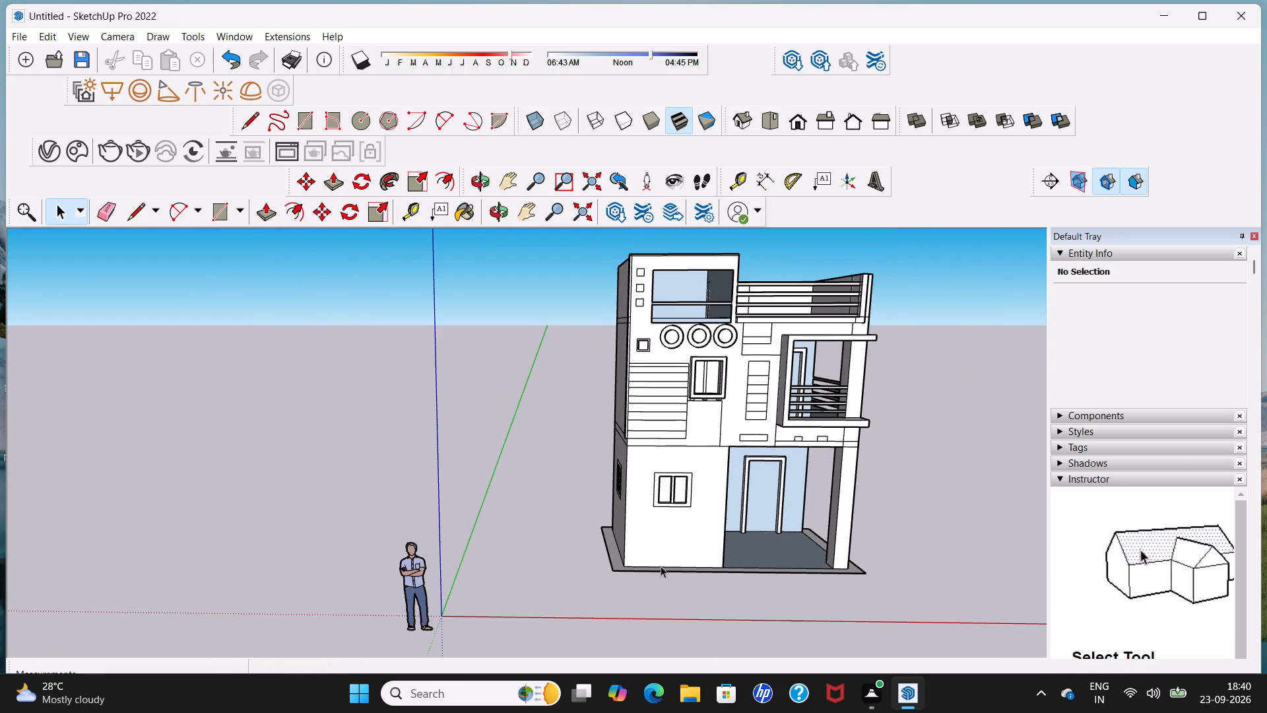
{"action": "scroll", "coordinate": [661, 566], "scroll_direction": "up", "scroll_amount": 3}
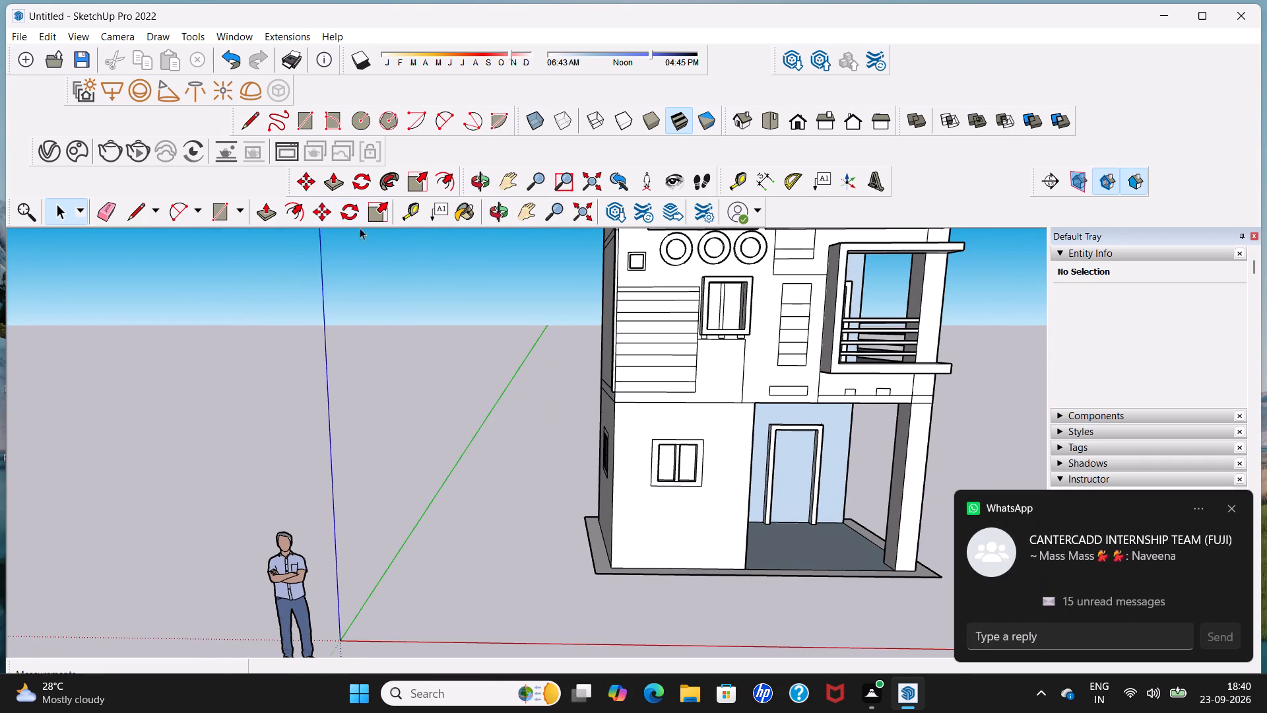
Push/Pull the top face of the base border around the building upward about 3' 6" to form a surrounding wall.
{"action": "left_click", "coordinate": [335, 180]}
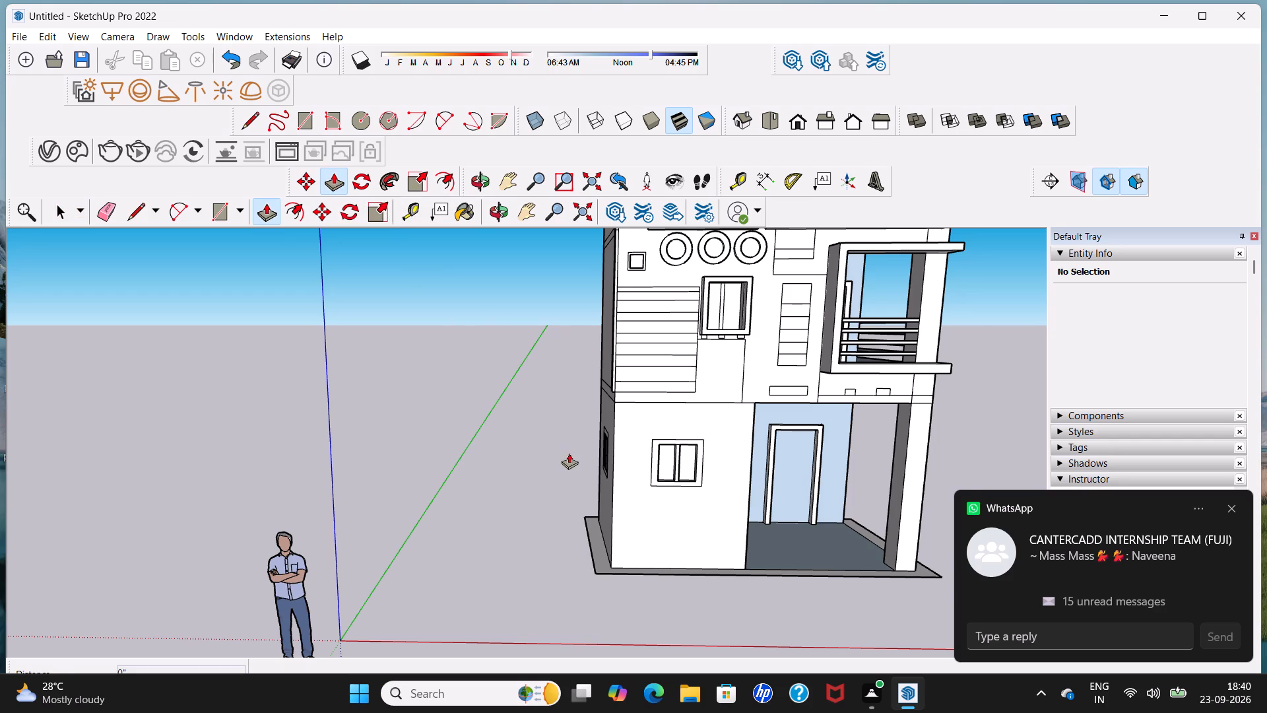
{"action": "scroll", "coordinate": [570, 456], "scroll_direction": "up", "scroll_amount": 5}
{"action": "middle_click_drag", "start_coordinate": [669, 585], "coordinate": [634, 432]}
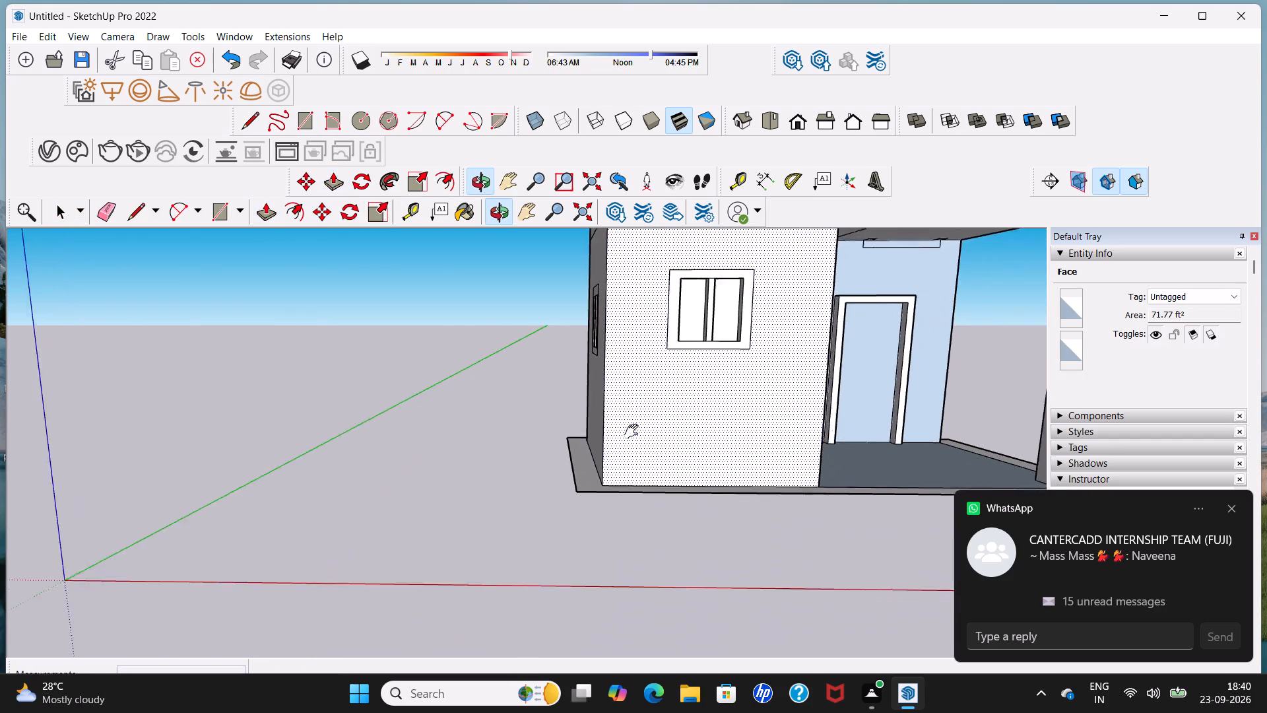
{"action": "middle_click_drag", "start_coordinate": [634, 432], "coordinate": [621, 426]}
{"action": "scroll", "coordinate": [621, 426], "scroll_direction": "up", "scroll_amount": 1}
{"action": "scroll", "coordinate": [641, 436], "scroll_direction": "down", "scroll_amount": 4}
{"action": "scroll", "coordinate": [655, 457], "scroll_direction": "up", "scroll_amount": 5}
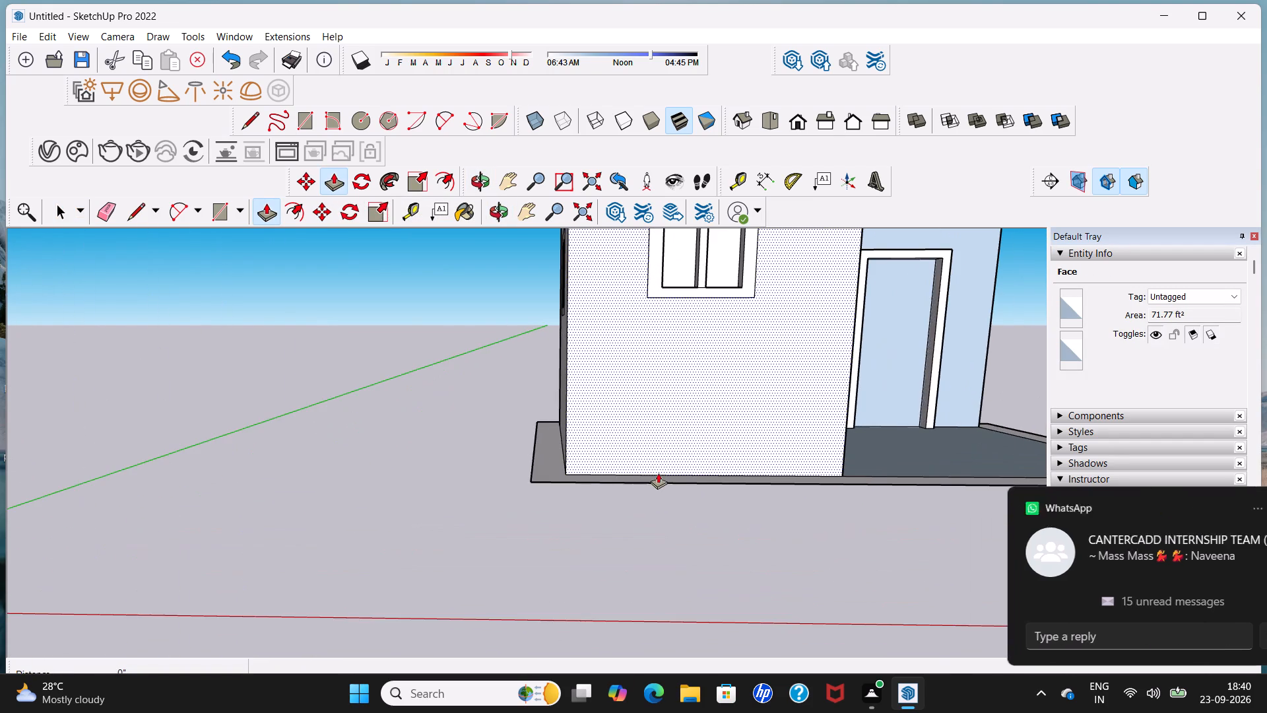
{"action": "scroll", "coordinate": [658, 473], "scroll_direction": "up", "scroll_amount": 11}
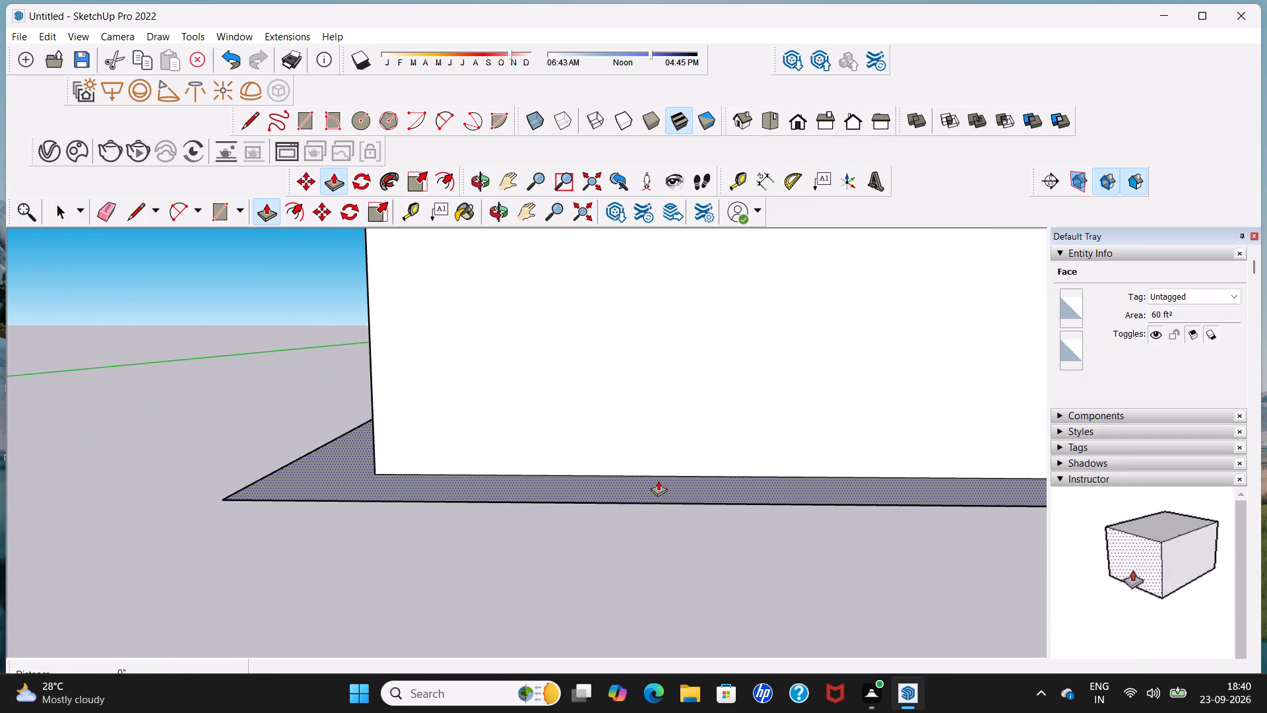
{"action": "left_click", "coordinate": [658, 482]}
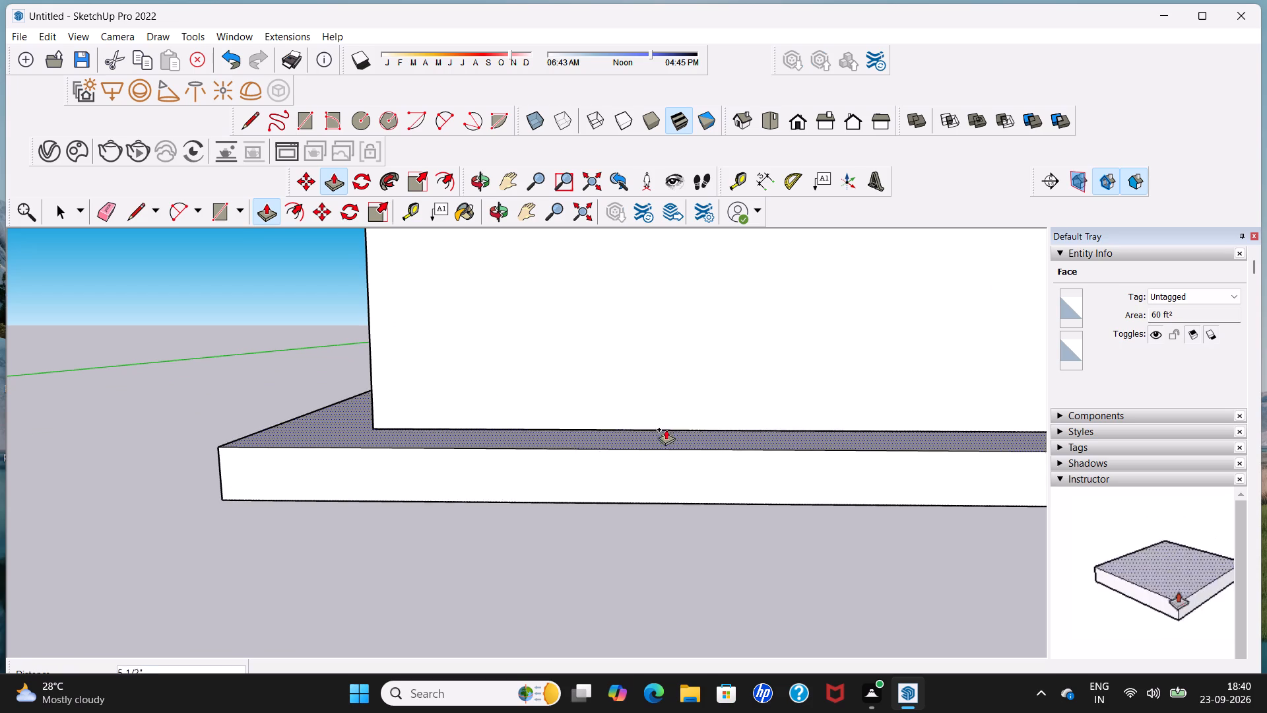
{"action": "scroll", "coordinate": [673, 394], "scroll_direction": "down", "scroll_amount": 15}
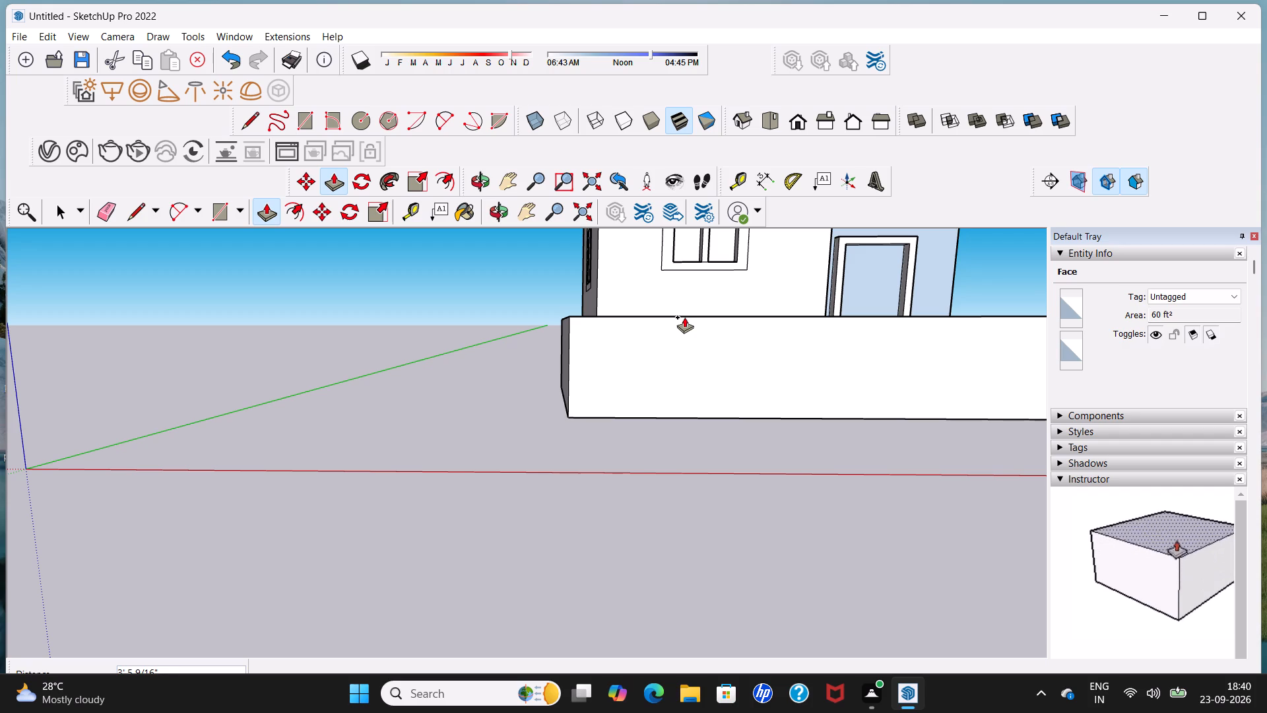
{"action": "left_click", "coordinate": [684, 314]}
{"action": "key", "text": "space"}
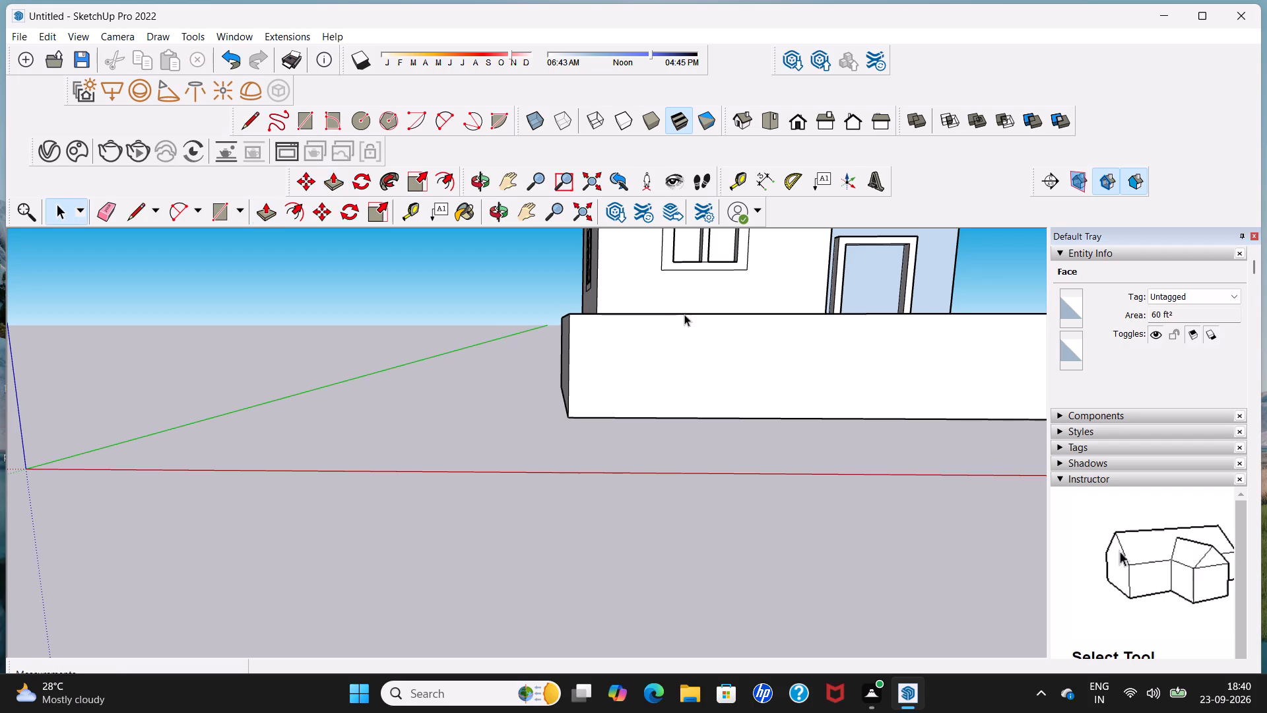
Draw two full-height vertical lines on the front face of the surrounding wall, one on each side of the doorway.
{"action": "middle_click_drag", "start_coordinate": [694, 335], "coordinate": [623, 374]}
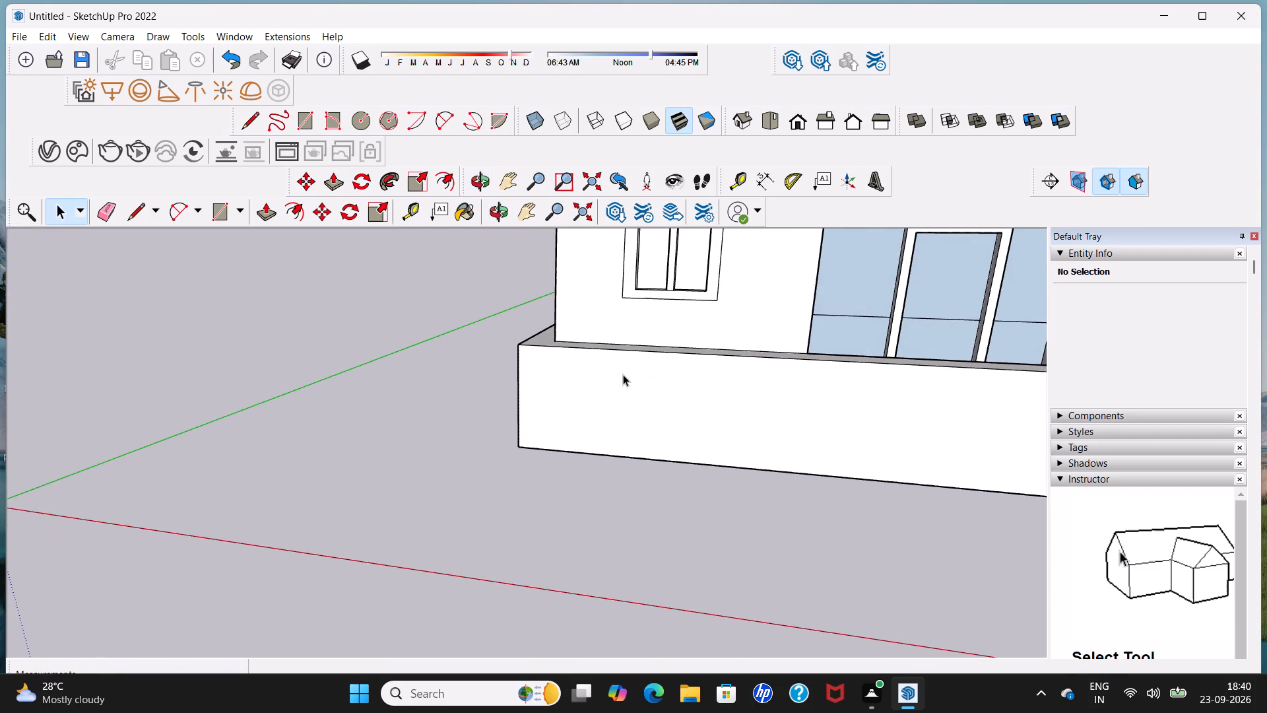
{"action": "scroll", "coordinate": [627, 372], "scroll_direction": "down", "scroll_amount": 5}
{"action": "scroll", "coordinate": [843, 439], "scroll_direction": "up", "scroll_amount": 3}
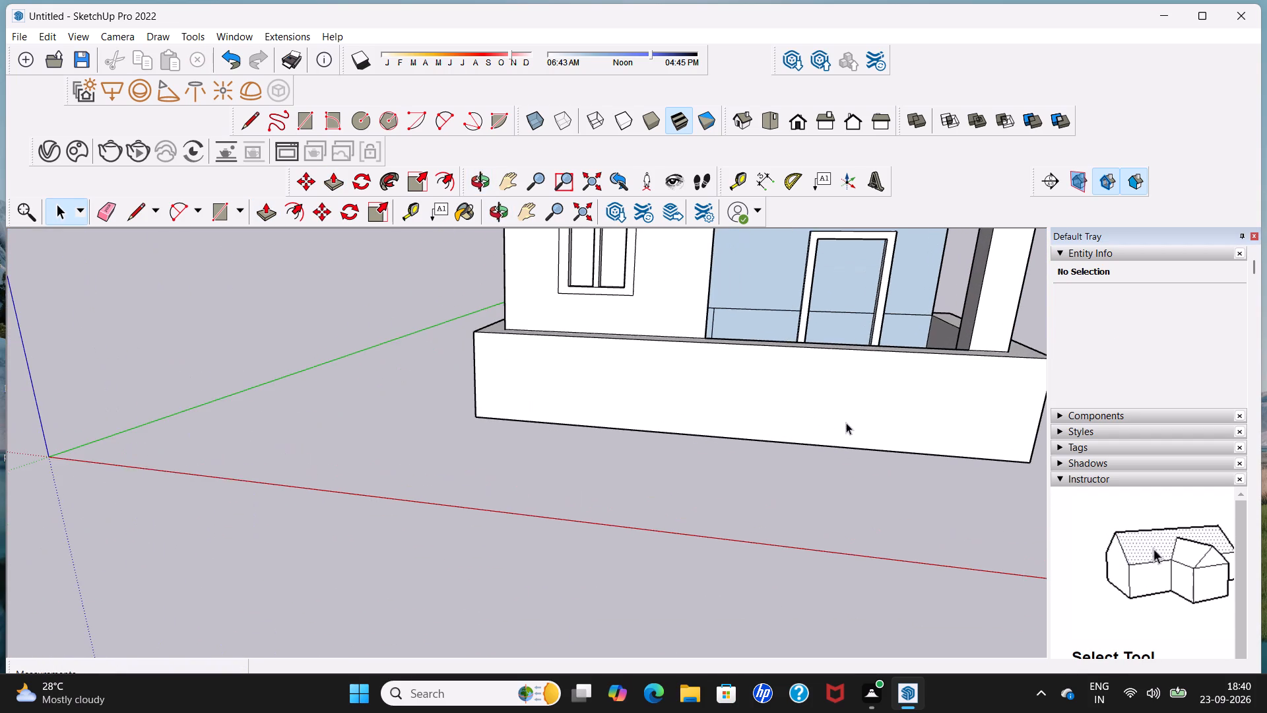
{"action": "middle_click_drag", "start_coordinate": [846, 423], "coordinate": [865, 366]}
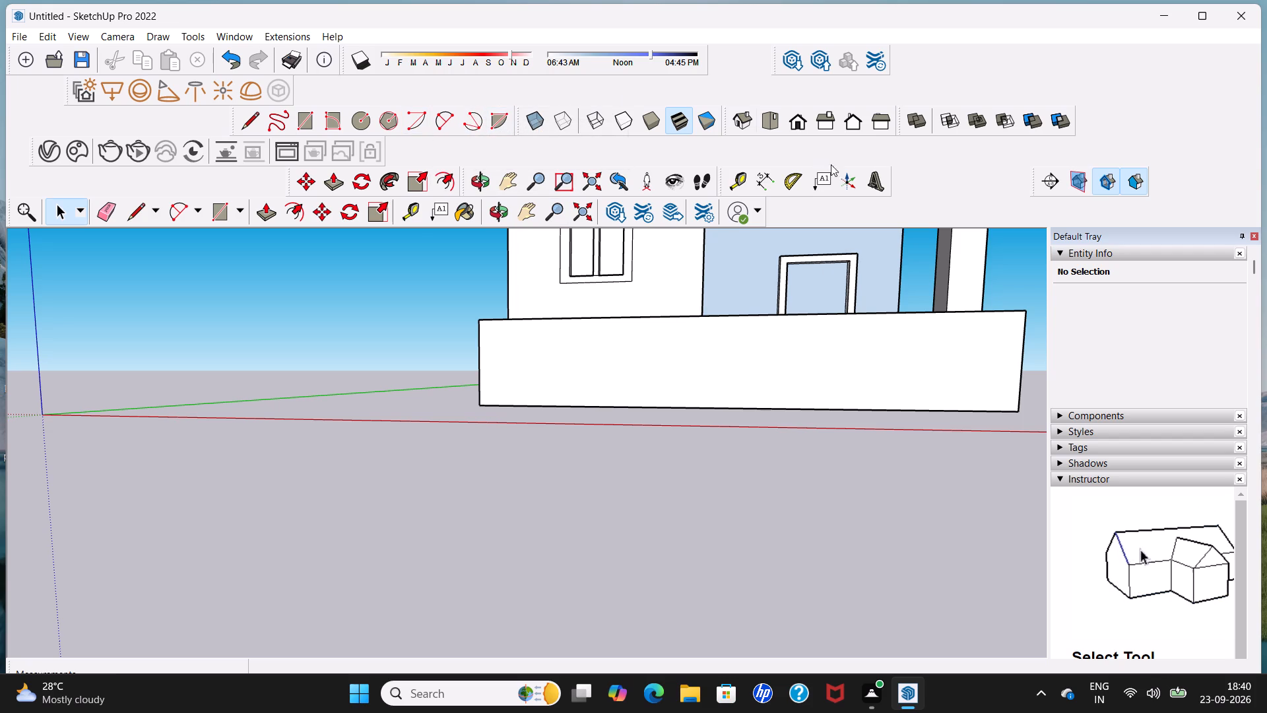
{"action": "left_click", "coordinate": [244, 119]}
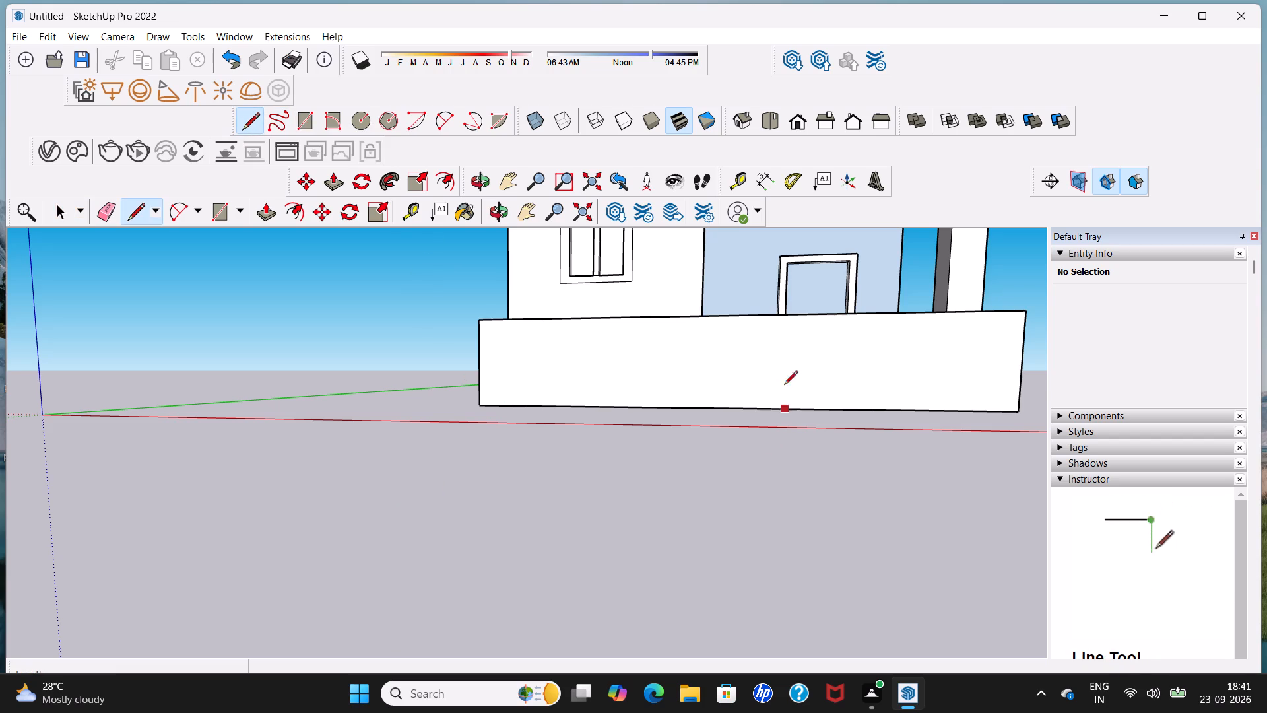
{"action": "scroll", "coordinate": [781, 351], "scroll_direction": "up", "scroll_amount": 3}
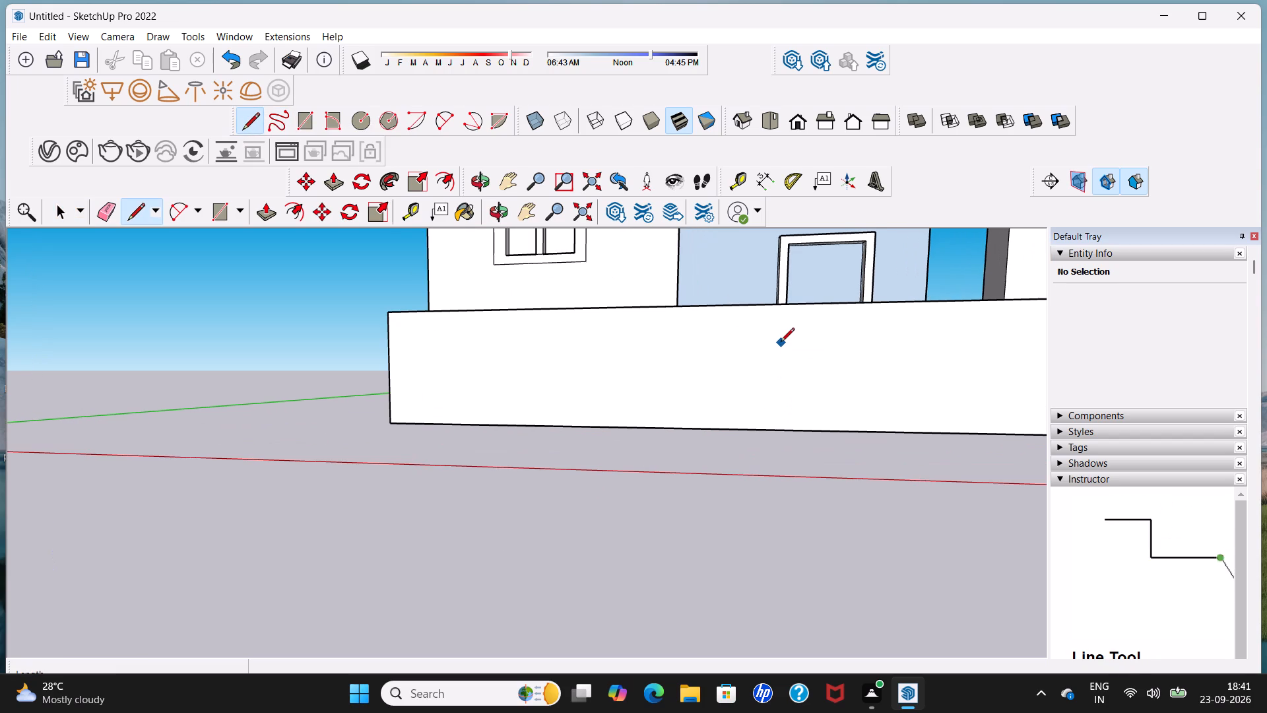
{"action": "left_click", "coordinate": [754, 308]}
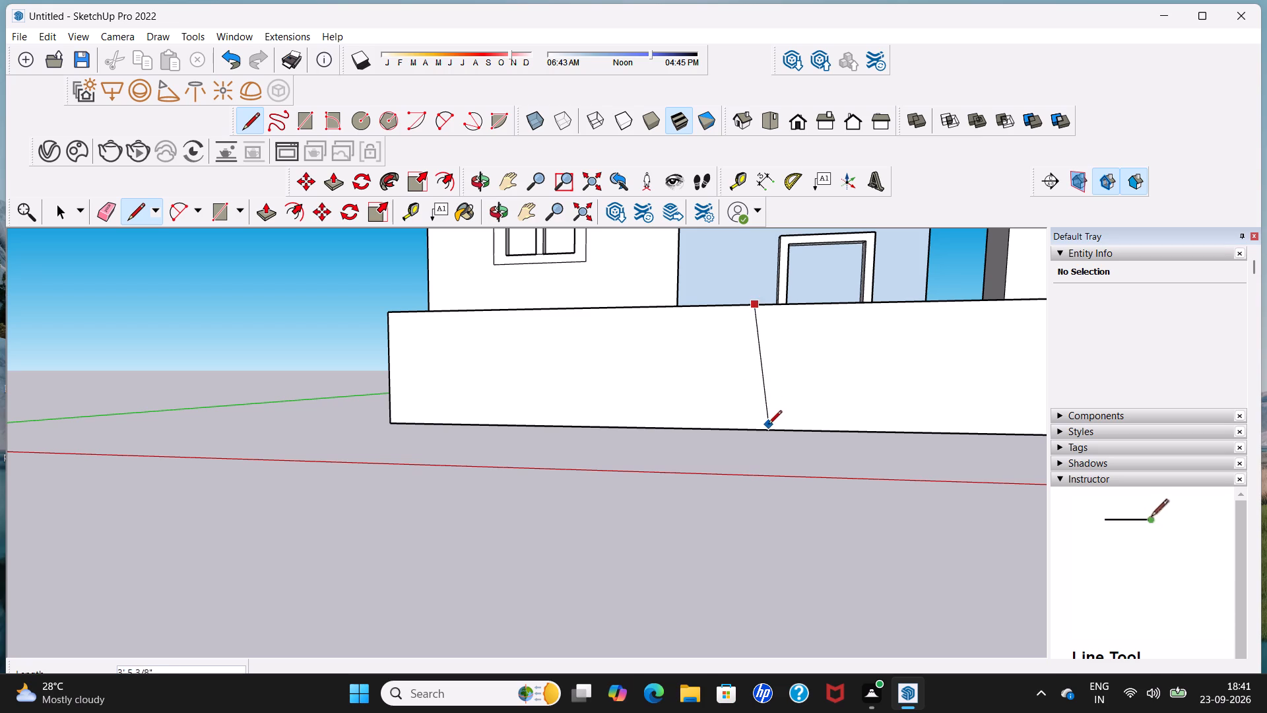
{"action": "left_click", "coordinate": [755, 429]}
{"action": "scroll", "coordinate": [864, 387], "scroll_direction": "down", "scroll_amount": 5}
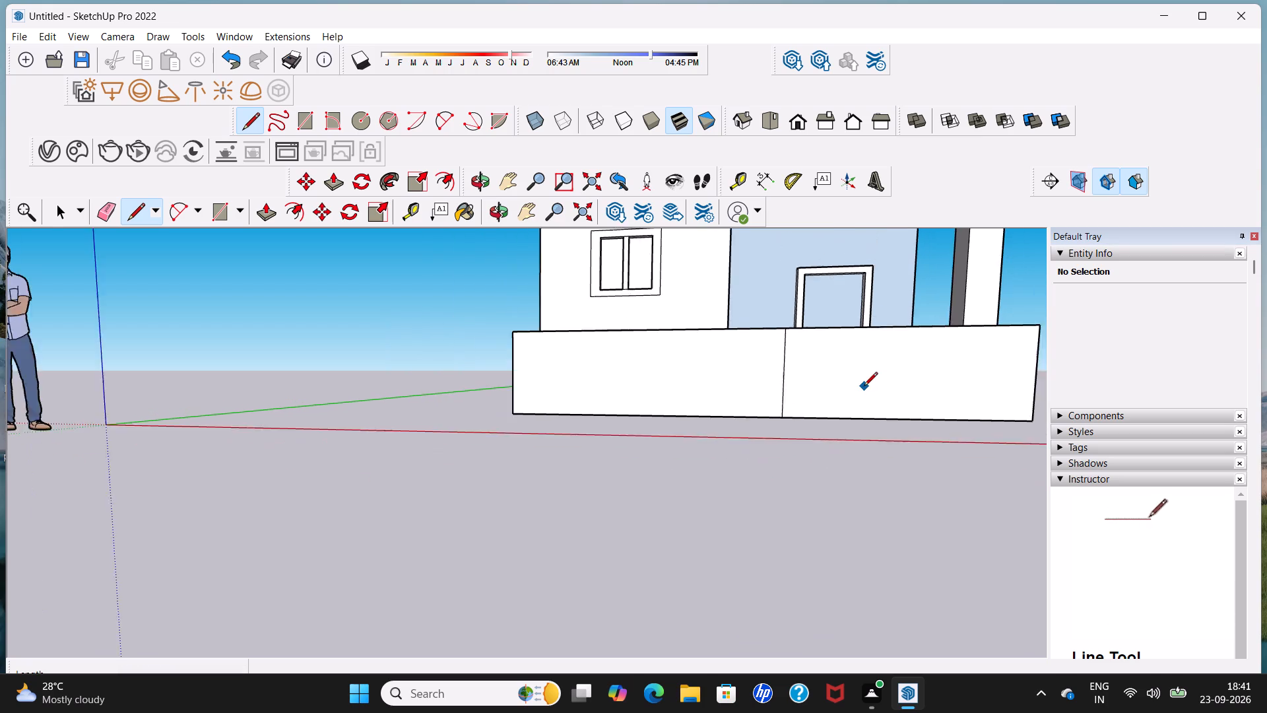
{"action": "scroll", "coordinate": [864, 387], "scroll_direction": "down", "scroll_amount": 3}
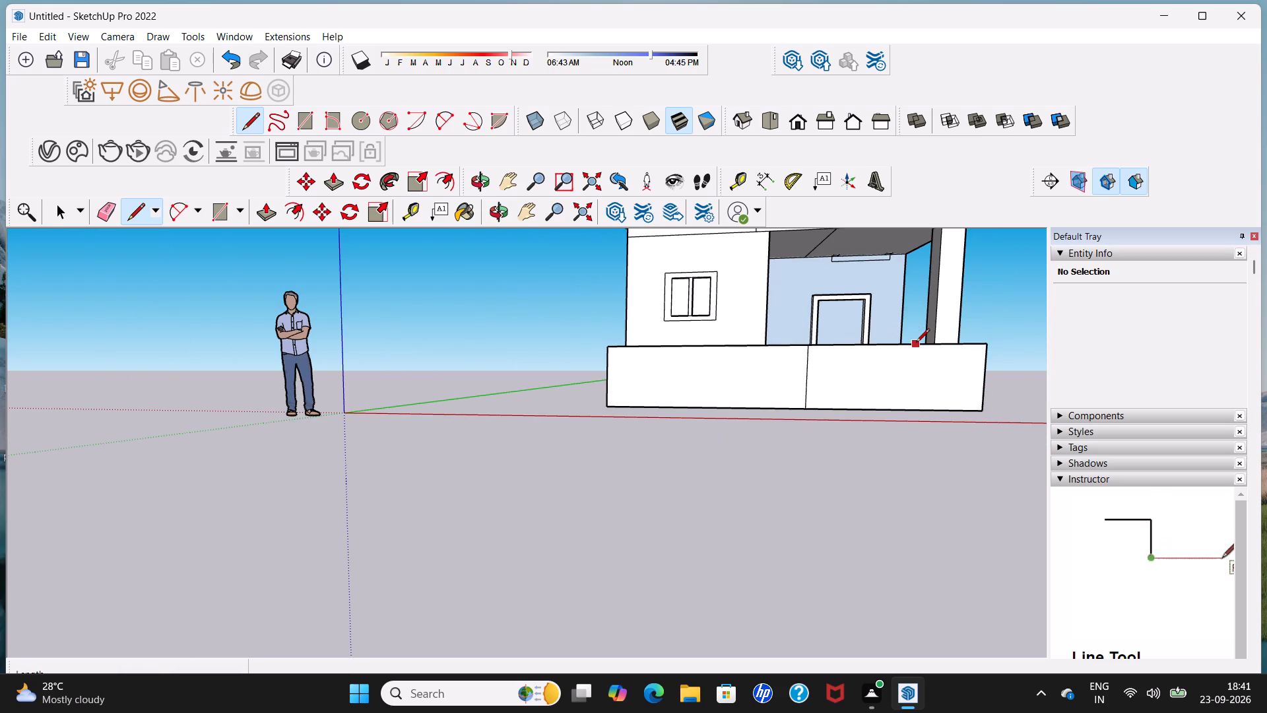
{"action": "left_click", "coordinate": [916, 343]}
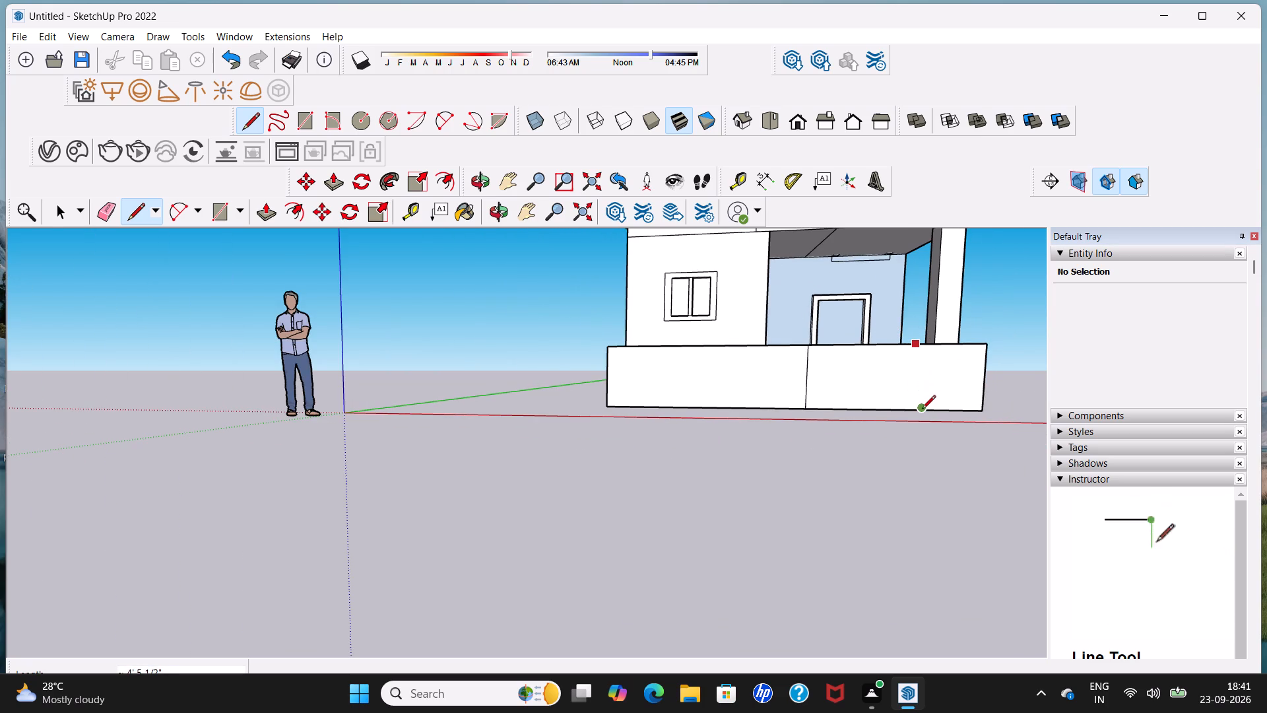
{"action": "left_click", "coordinate": [919, 413]}
{"action": "key", "text": "space"}
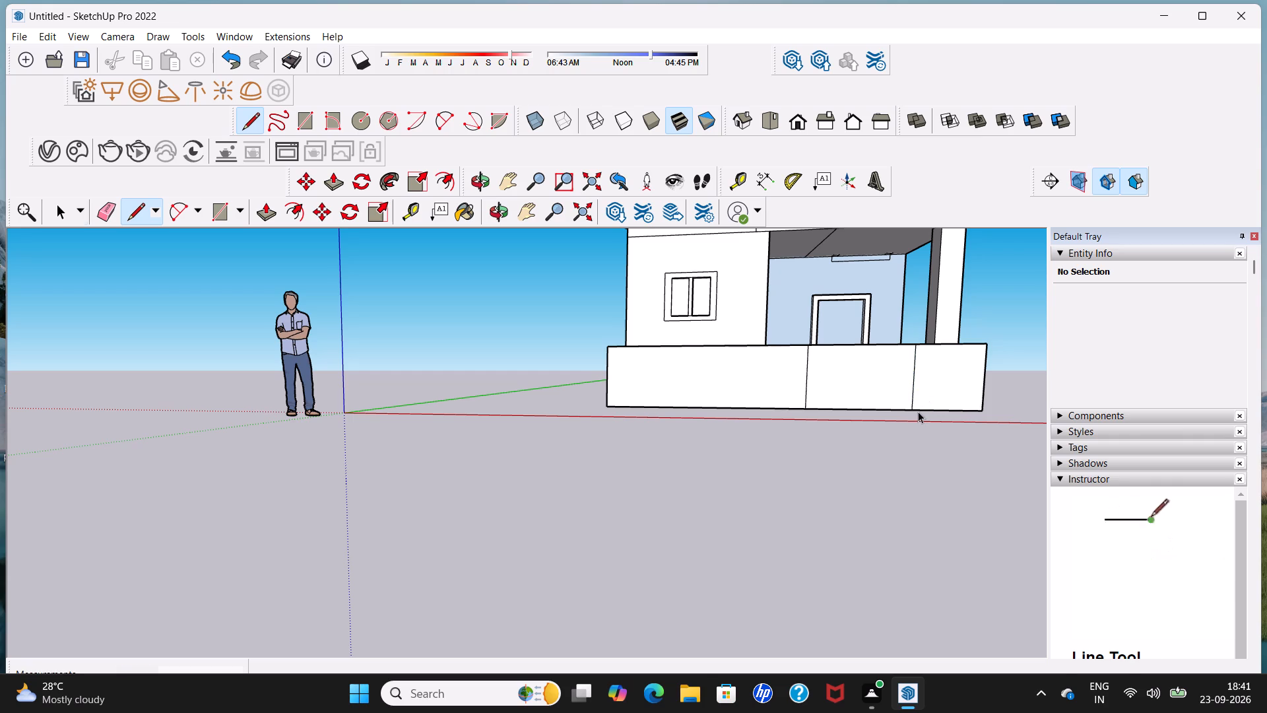
Draw two closely spaced vertical lines about 3' 6 5/8" long between the existing pair, below the door's far jamb.
{"action": "scroll", "coordinate": [876, 382], "scroll_direction": "up", "scroll_amount": 2}
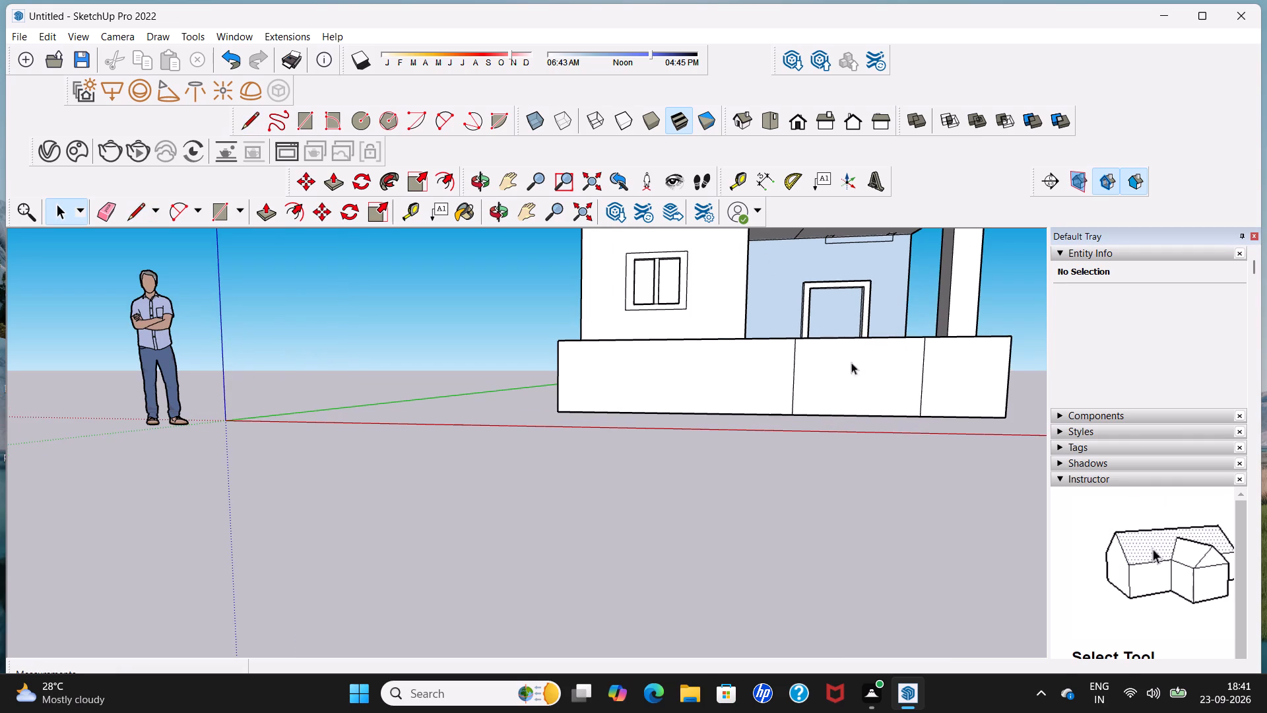
{"action": "left_click", "coordinate": [253, 122]}
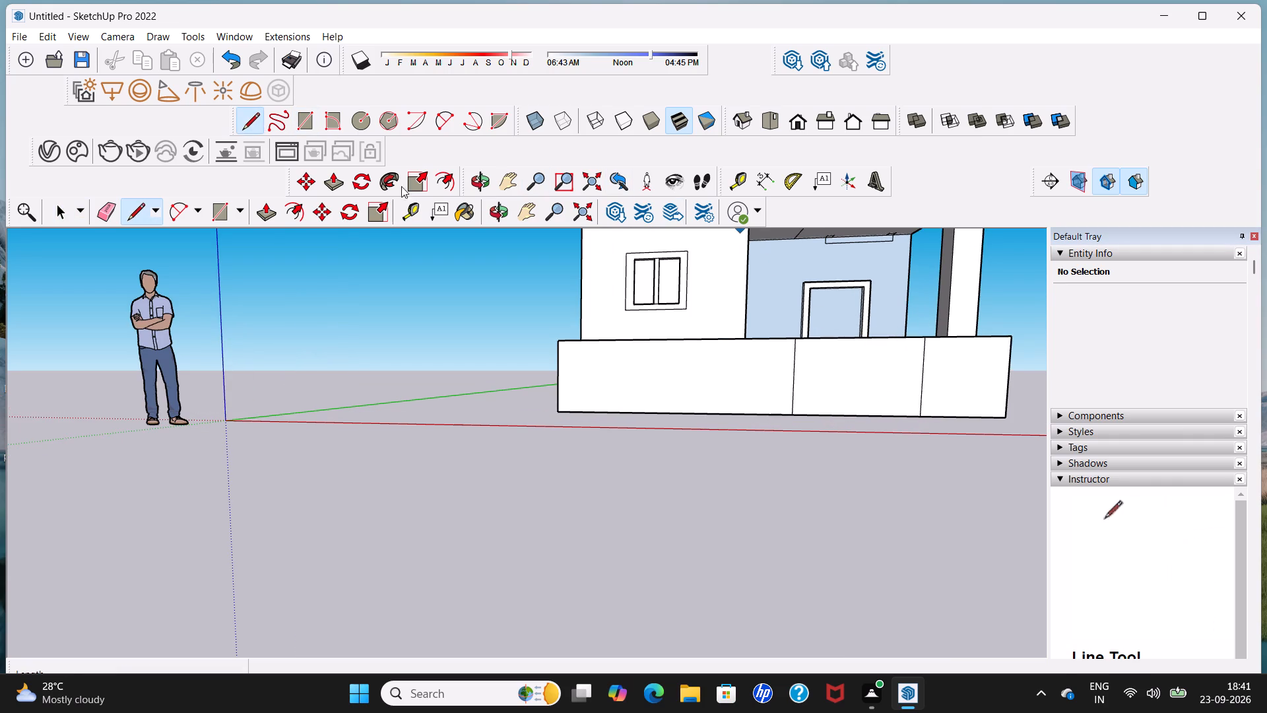
{"action": "scroll", "coordinate": [863, 353], "scroll_direction": "up", "scroll_amount": 4}
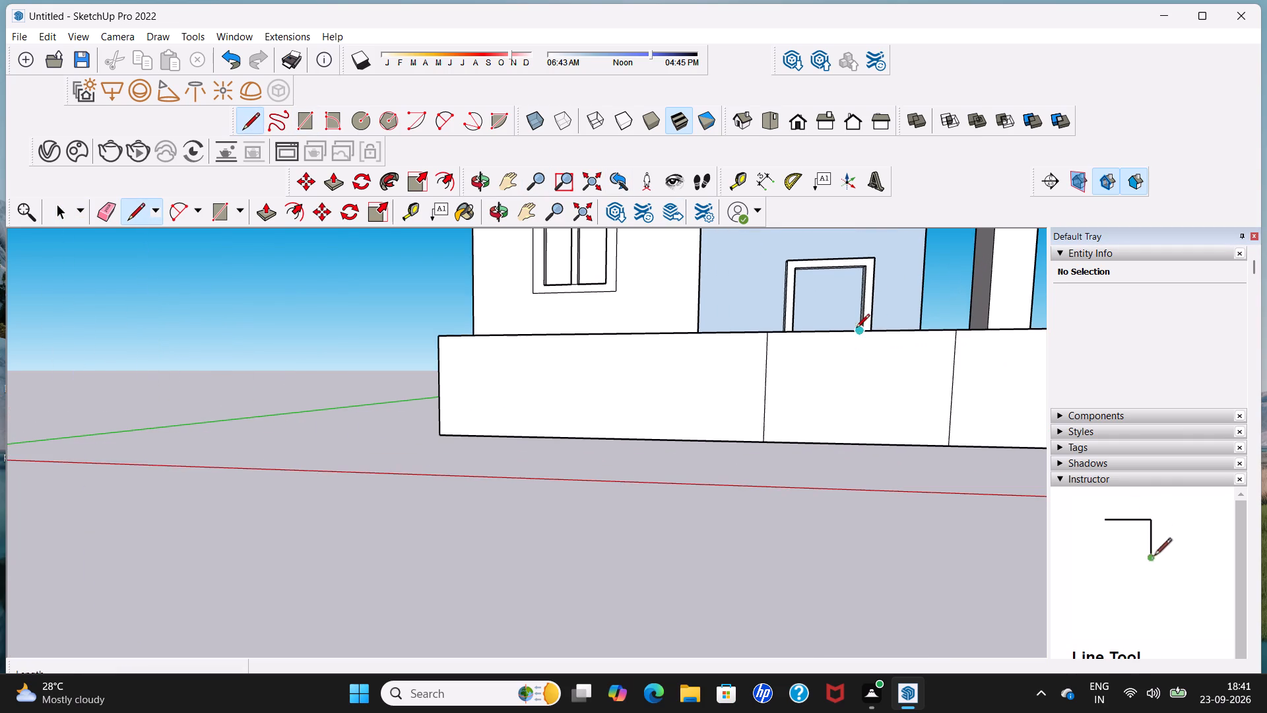
{"action": "left_click", "coordinate": [850, 333]}
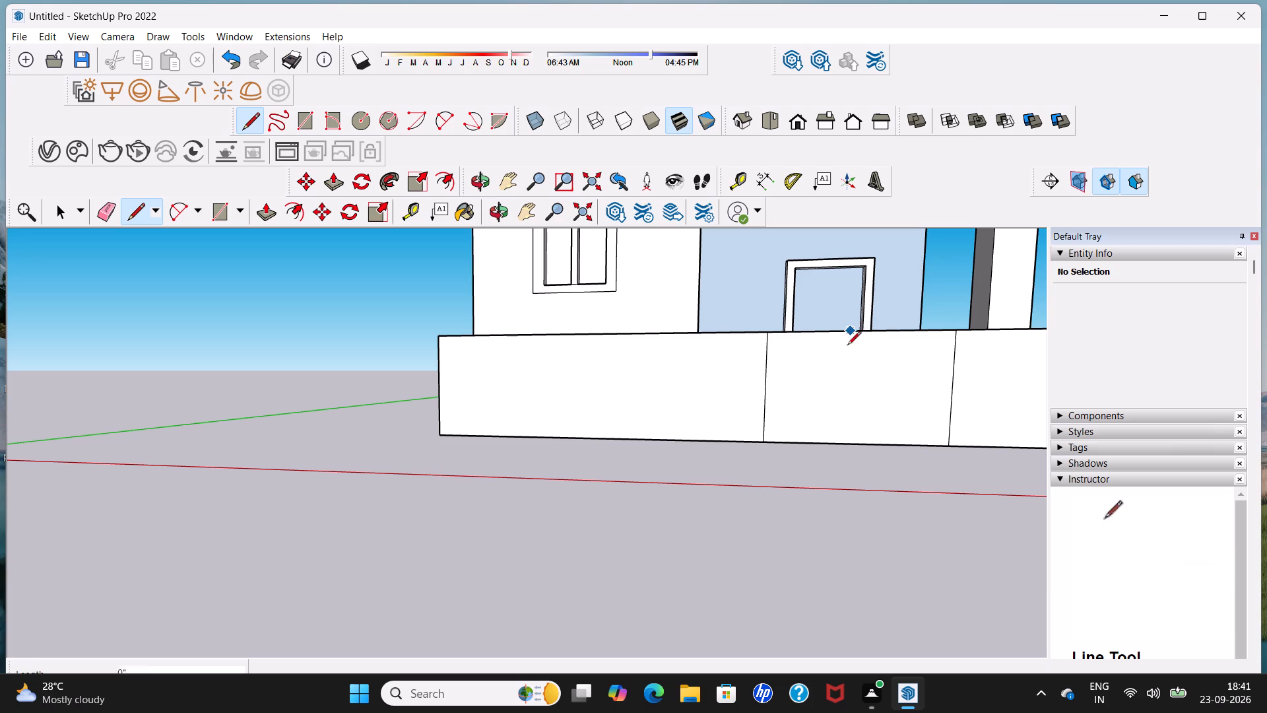
{"action": "left_click", "coordinate": [848, 442]}
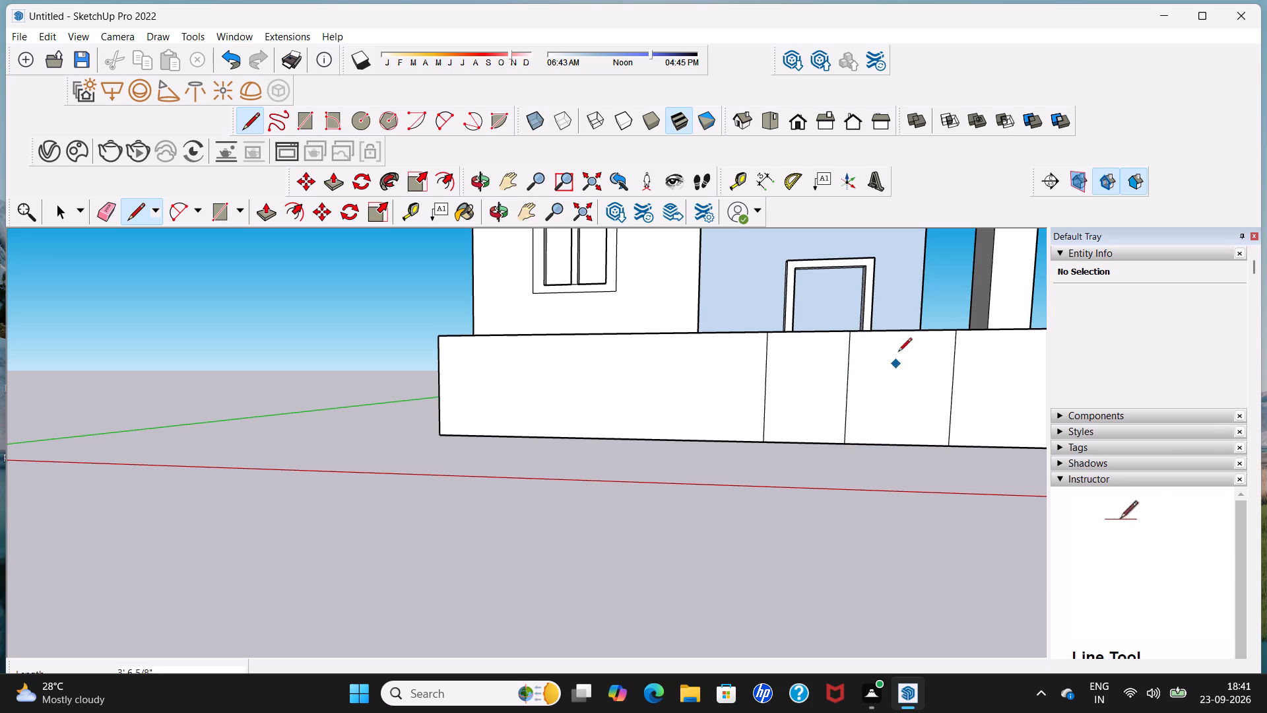
{"action": "left_click", "coordinate": [872, 331]}
{"action": "left_click", "coordinate": [868, 440]}
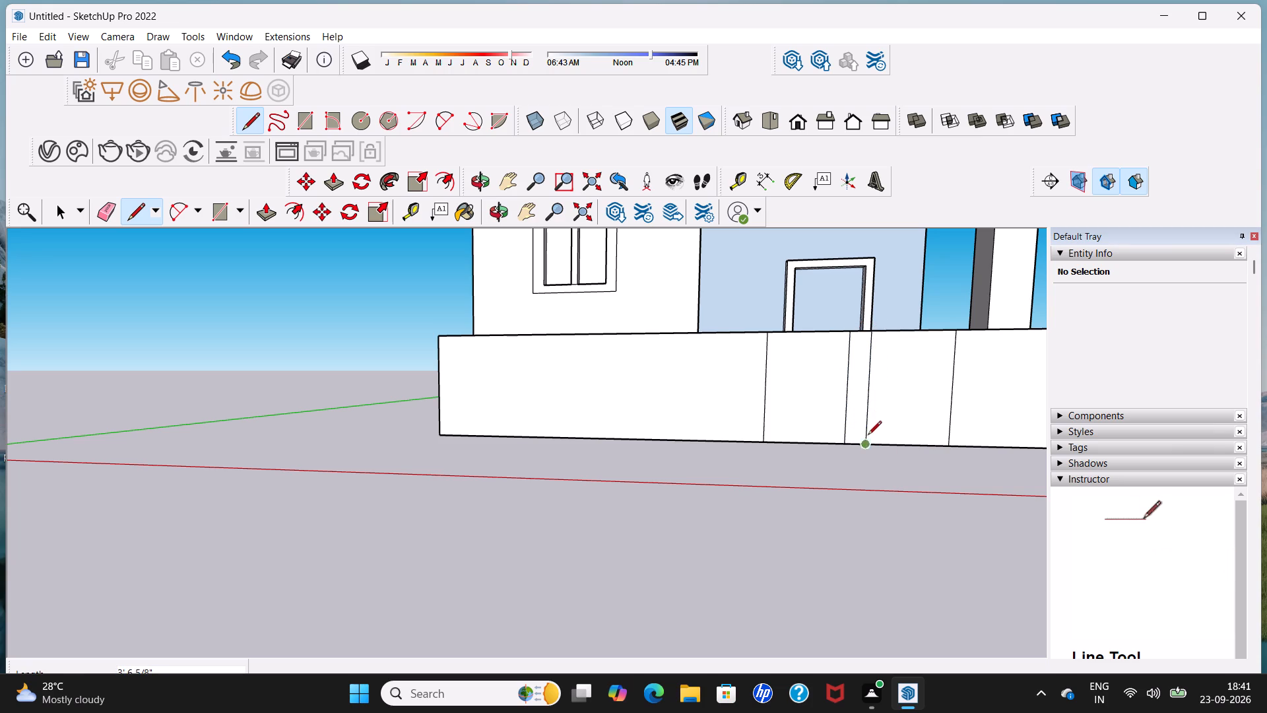
{"action": "key", "text": "space"}
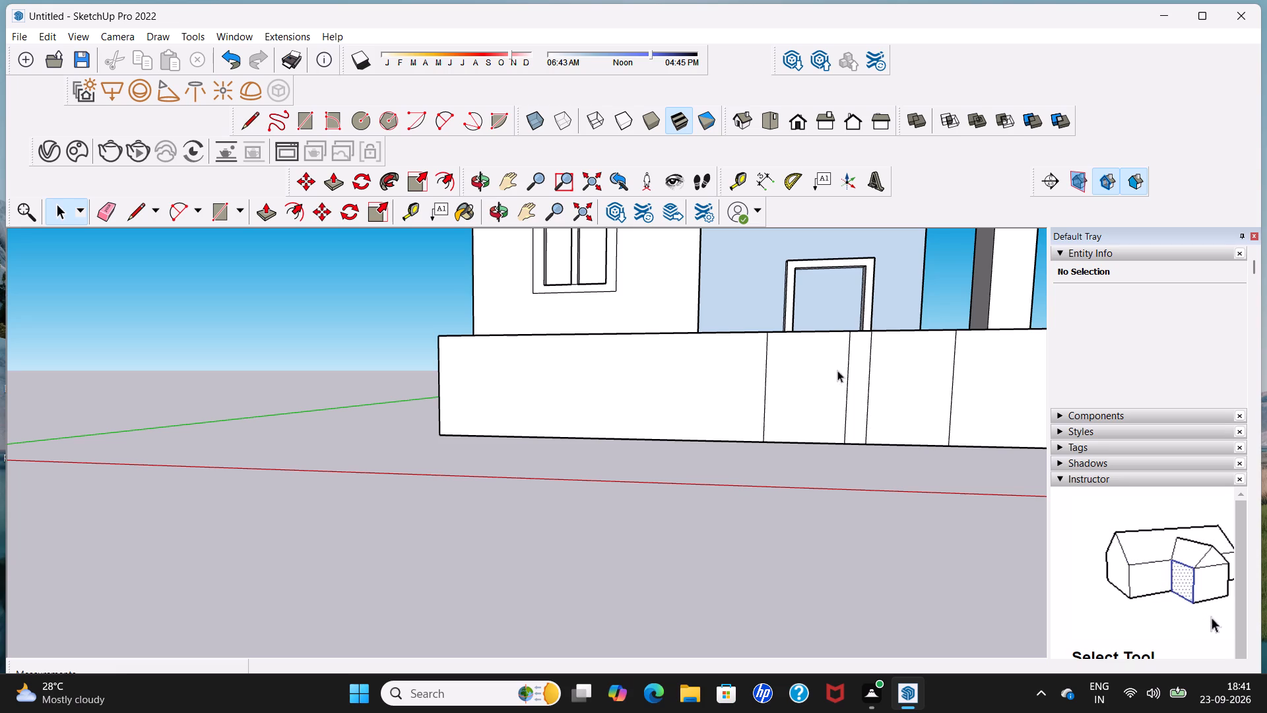
Draw two closely spaced horizontal lines about 5' 5 3/8" long between the outer gate verticals, just below the wall's top edge.
{"action": "left_click", "coordinate": [245, 125]}
{"action": "scroll", "coordinate": [828, 350], "scroll_direction": "up", "scroll_amount": 3}
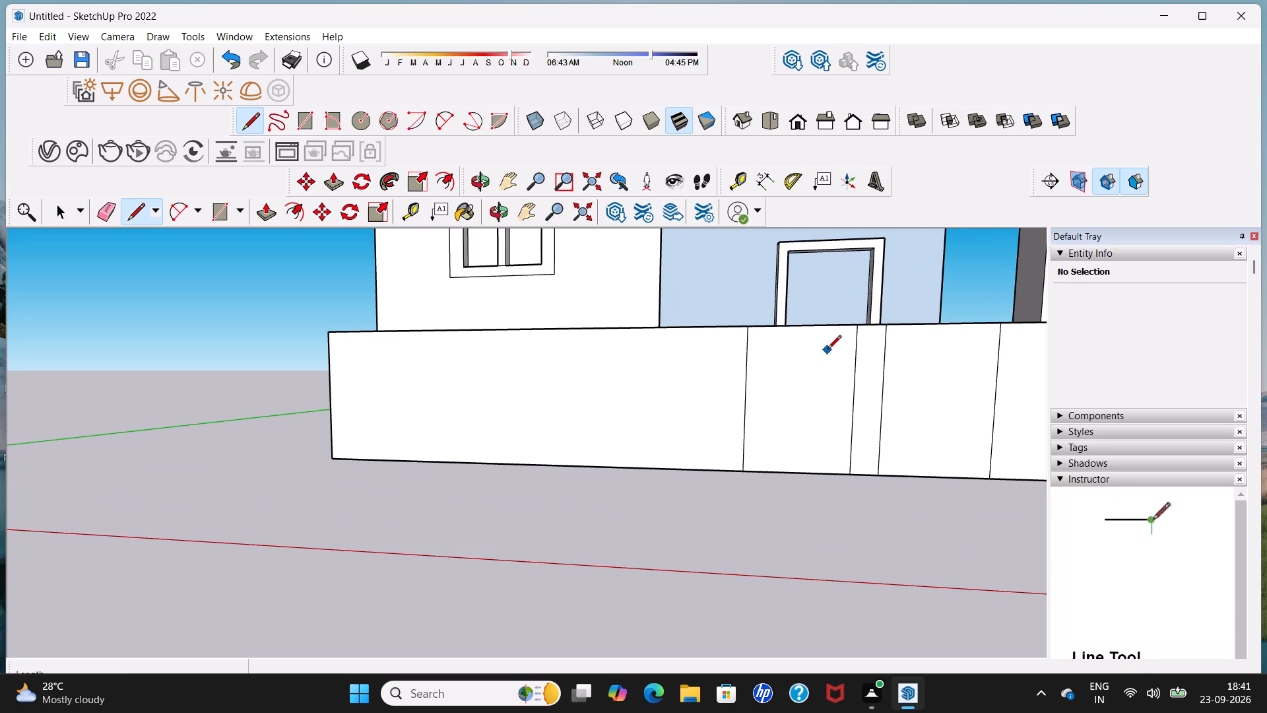
{"action": "middle_click_drag", "start_coordinate": [828, 350], "coordinate": [764, 343]}
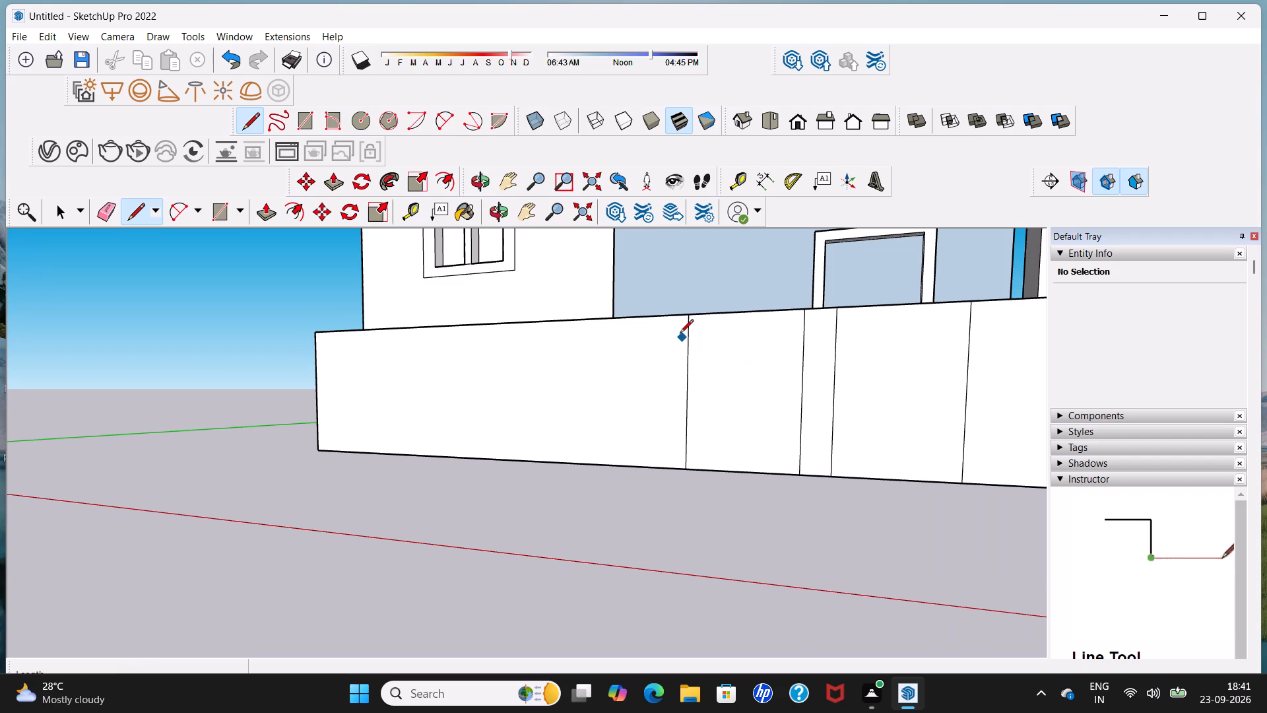
{"action": "left_click_drag", "start_coordinate": [687, 335], "coordinate": [693, 335]}
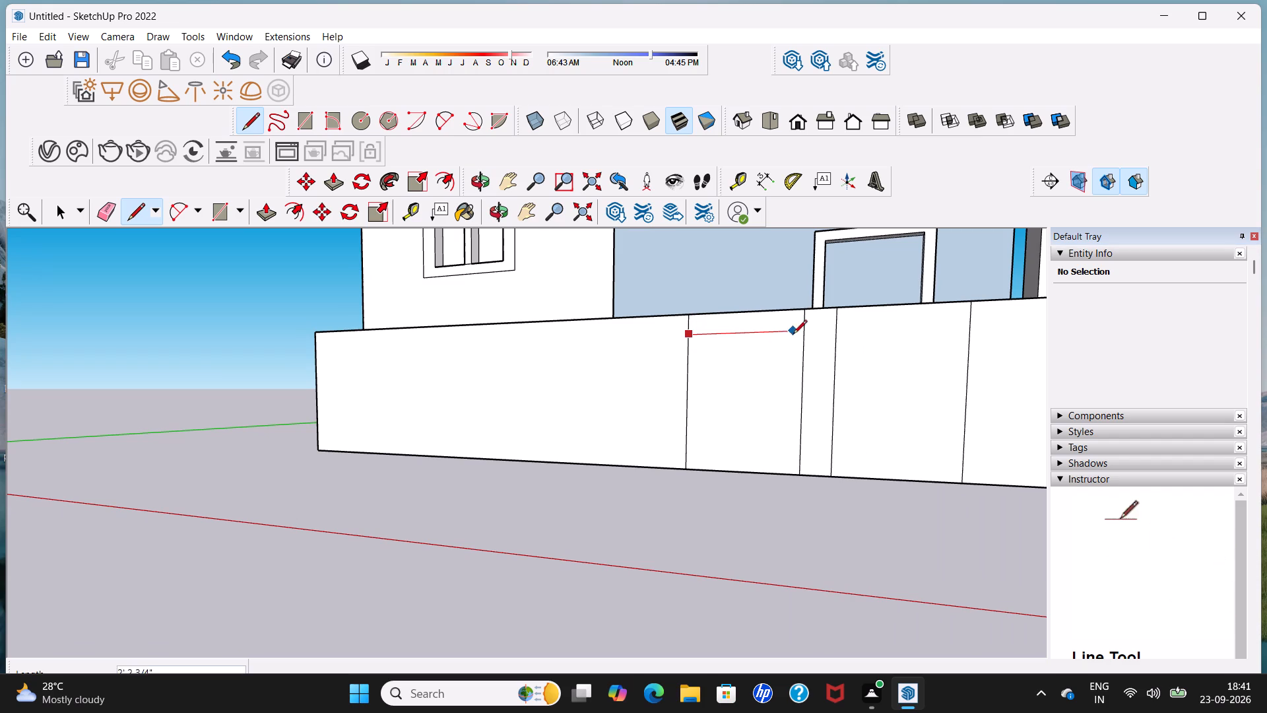
{"action": "left_click", "coordinate": [977, 327]}
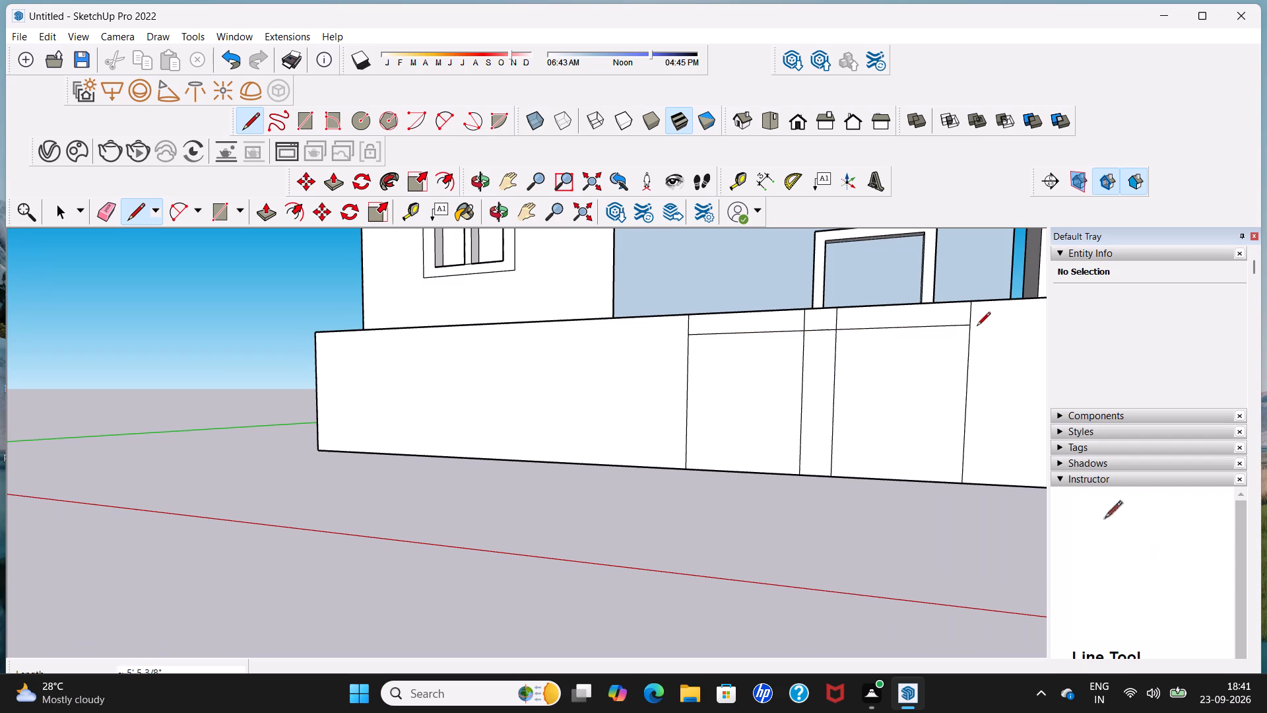
{"action": "scroll", "coordinate": [720, 353], "scroll_direction": "up", "scroll_amount": 4}
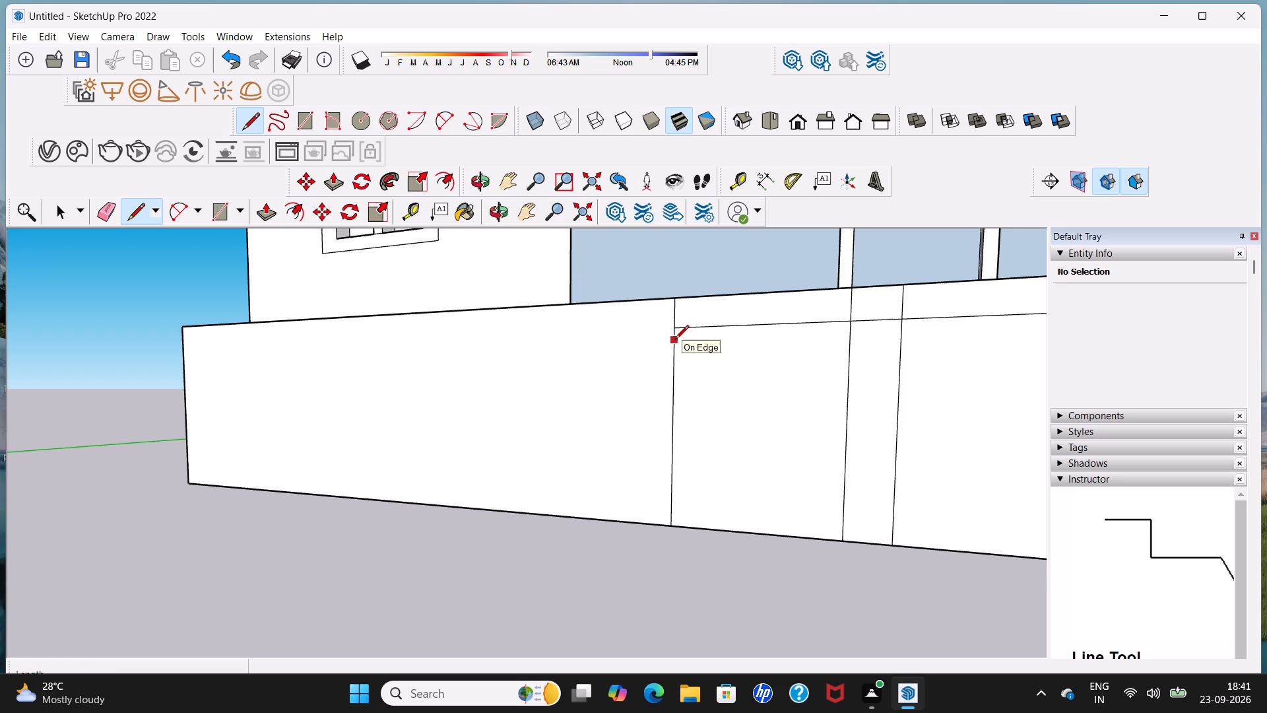
{"action": "scroll", "coordinate": [674, 337], "scroll_direction": "up", "scroll_amount": 2}
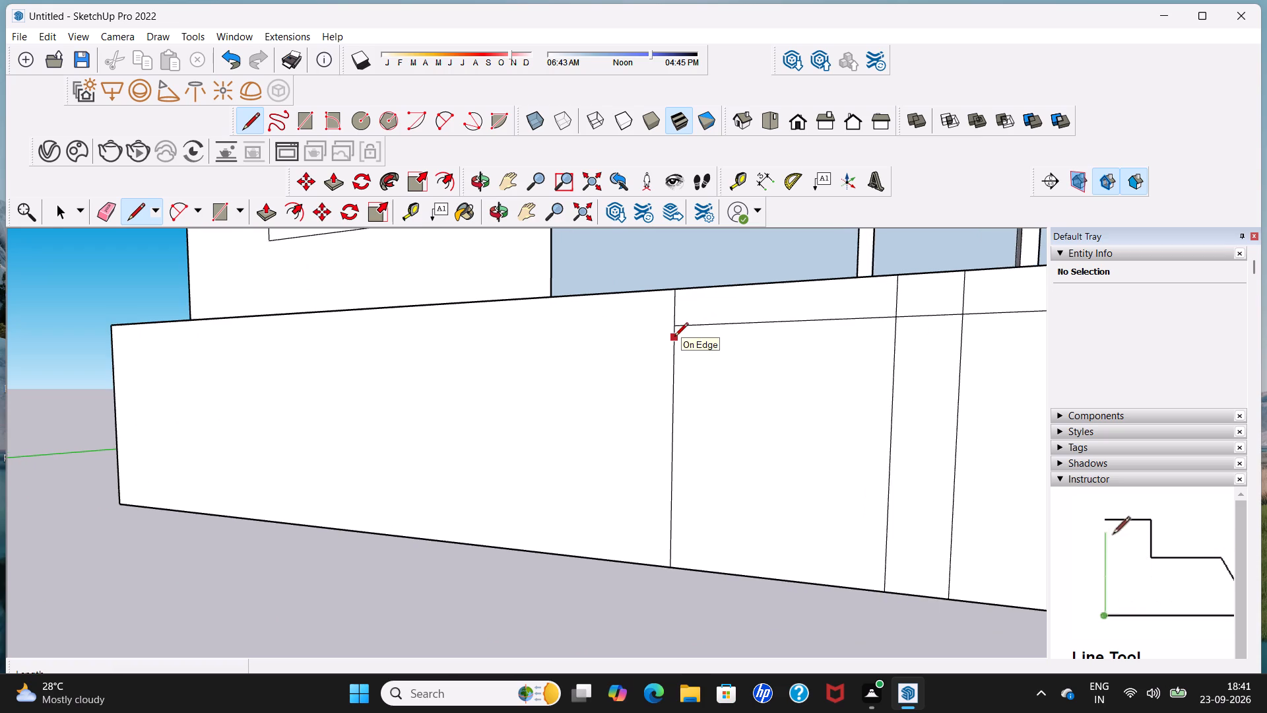
{"action": "left_click", "coordinate": [674, 337]}
{"action": "scroll", "coordinate": [789, 345], "scroll_direction": "down", "scroll_amount": 9}
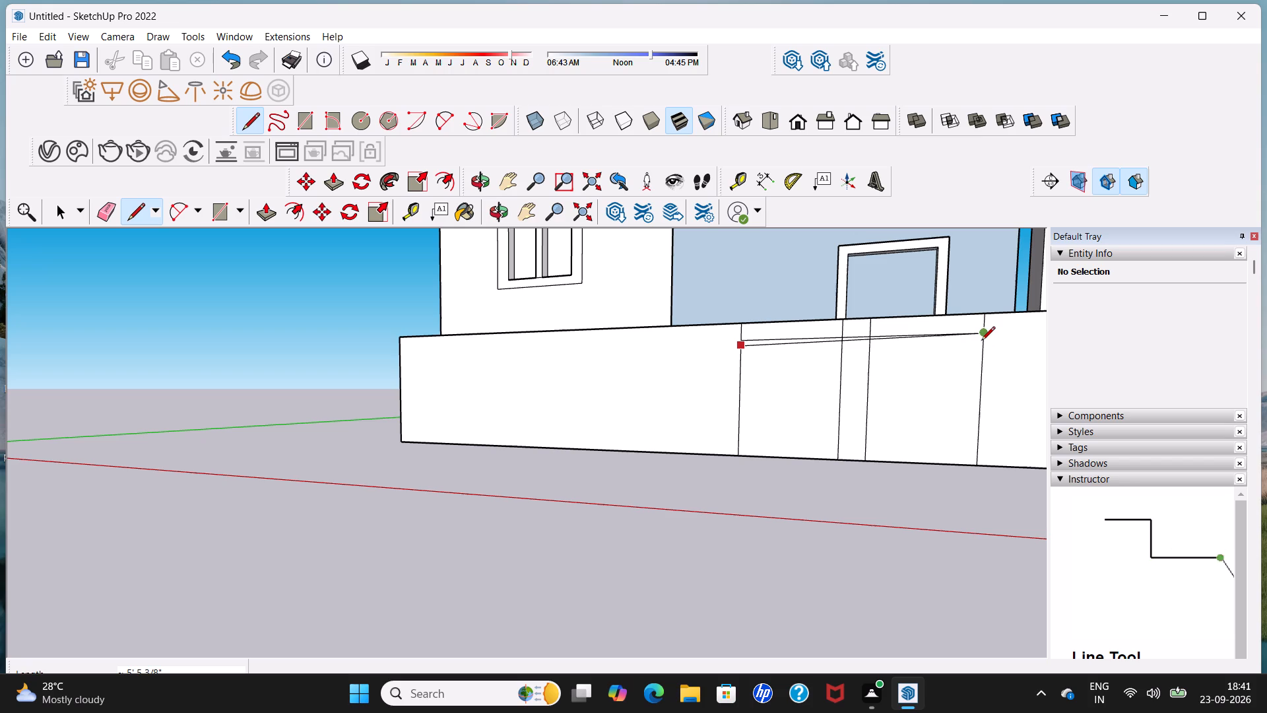
{"action": "scroll", "coordinate": [983, 344], "scroll_direction": "up", "scroll_amount": 5}
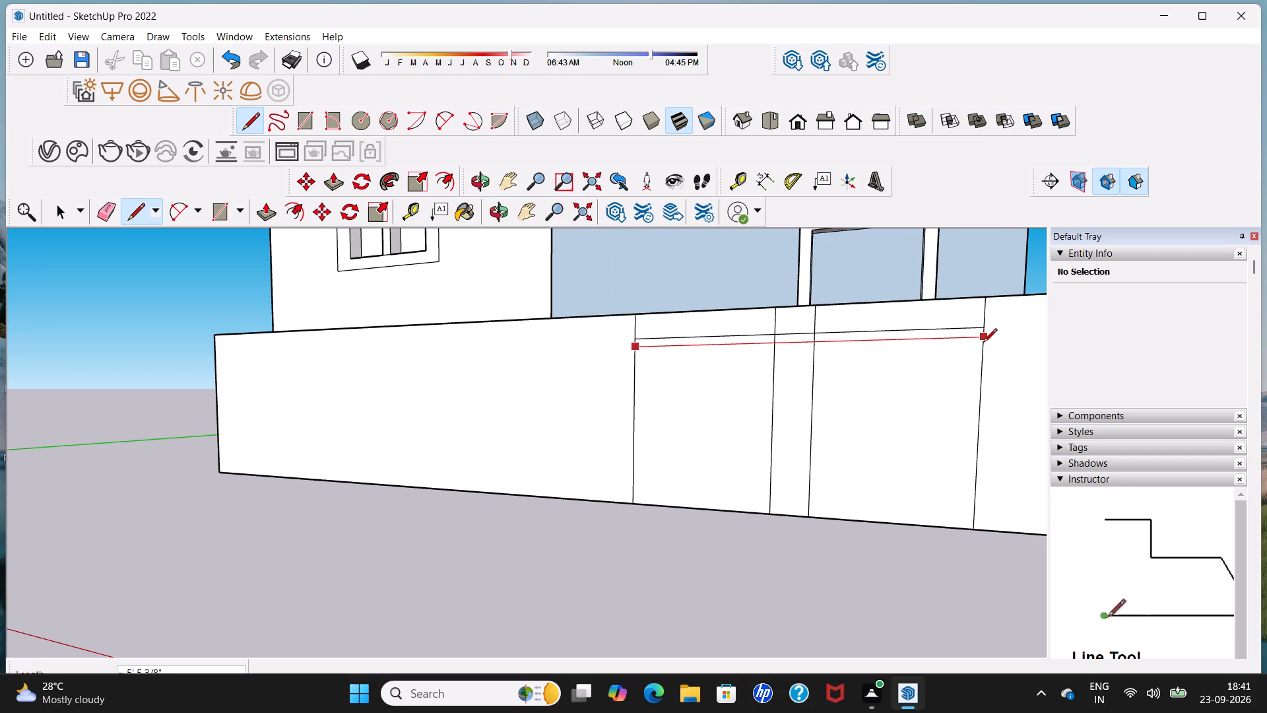
{"action": "left_click", "coordinate": [983, 343]}
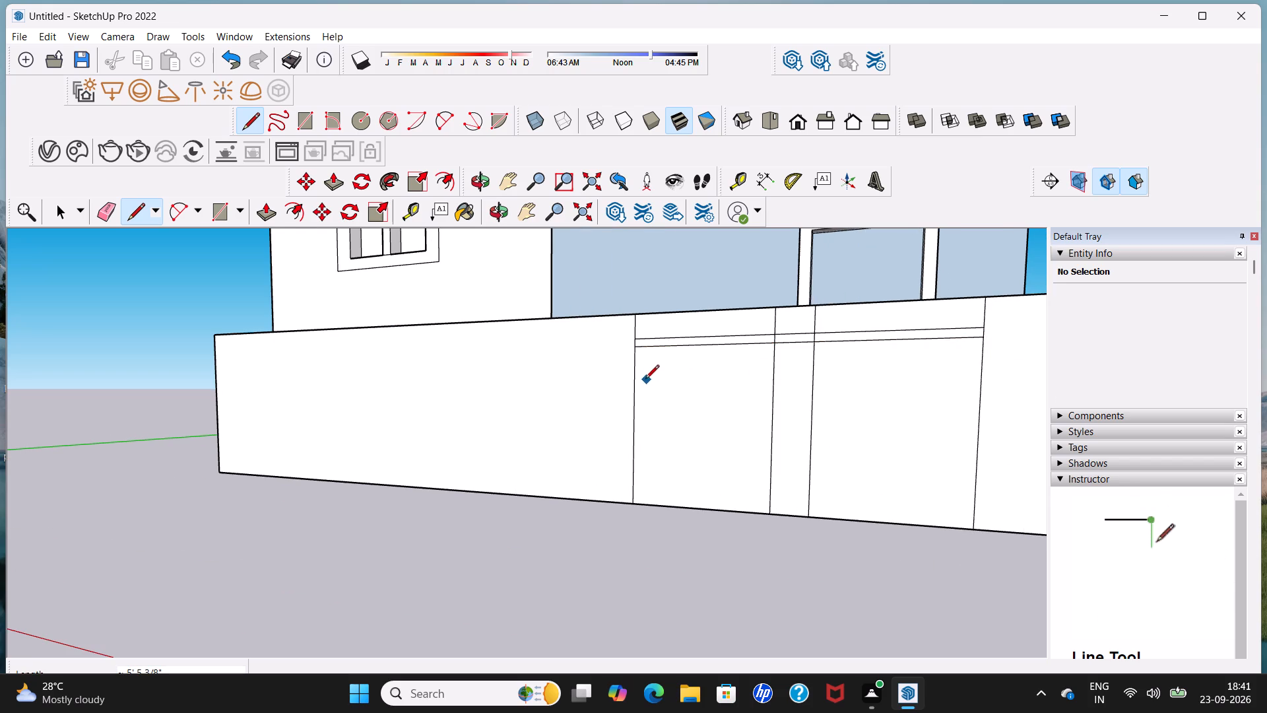
Draw a second pair of closely spaced horizontal lines about 5' 5 3/8" long across the gate area, below the first pair.
{"action": "left_click", "coordinate": [638, 373]}
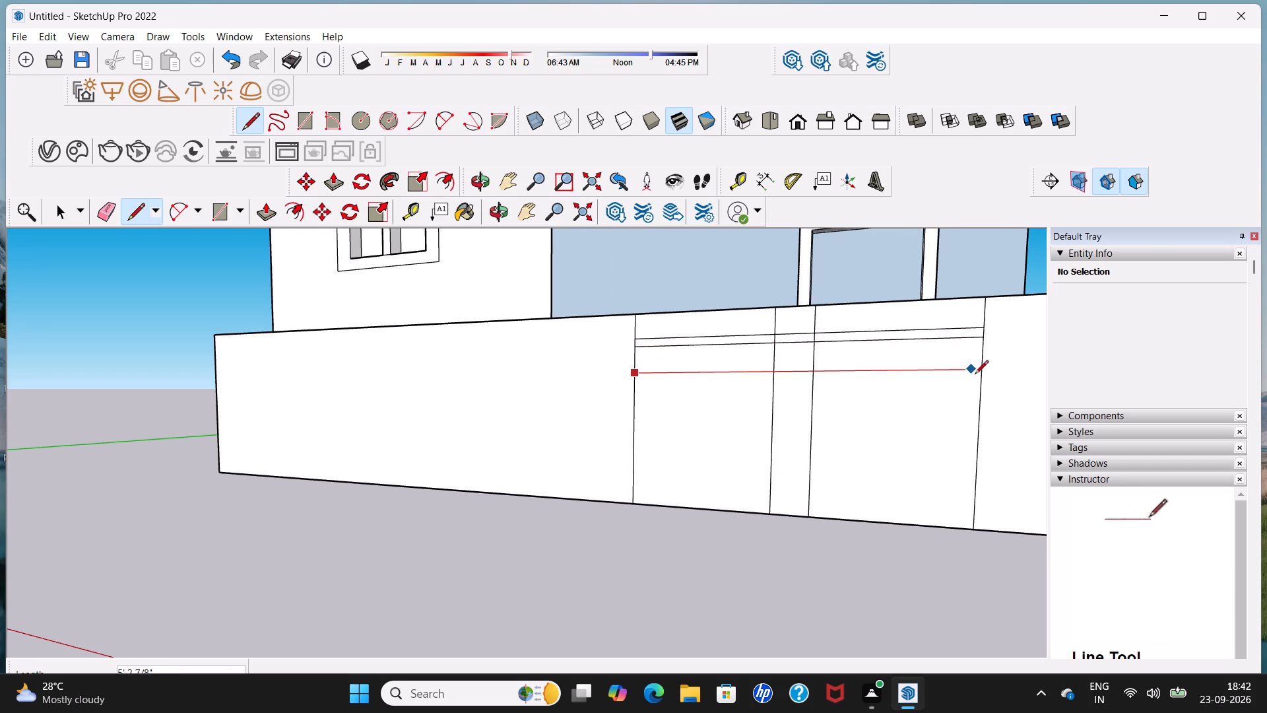
{"action": "left_click", "coordinate": [984, 372]}
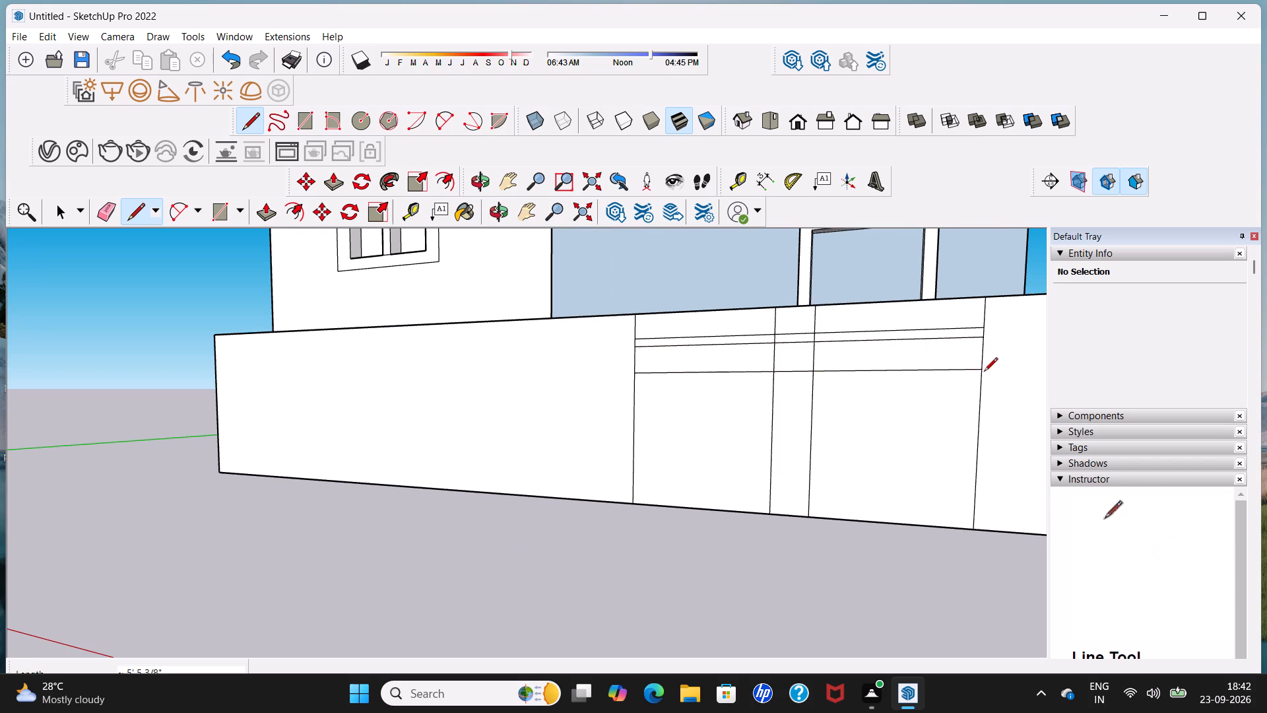
{"action": "scroll", "coordinate": [638, 389], "scroll_direction": "up", "scroll_amount": 3}
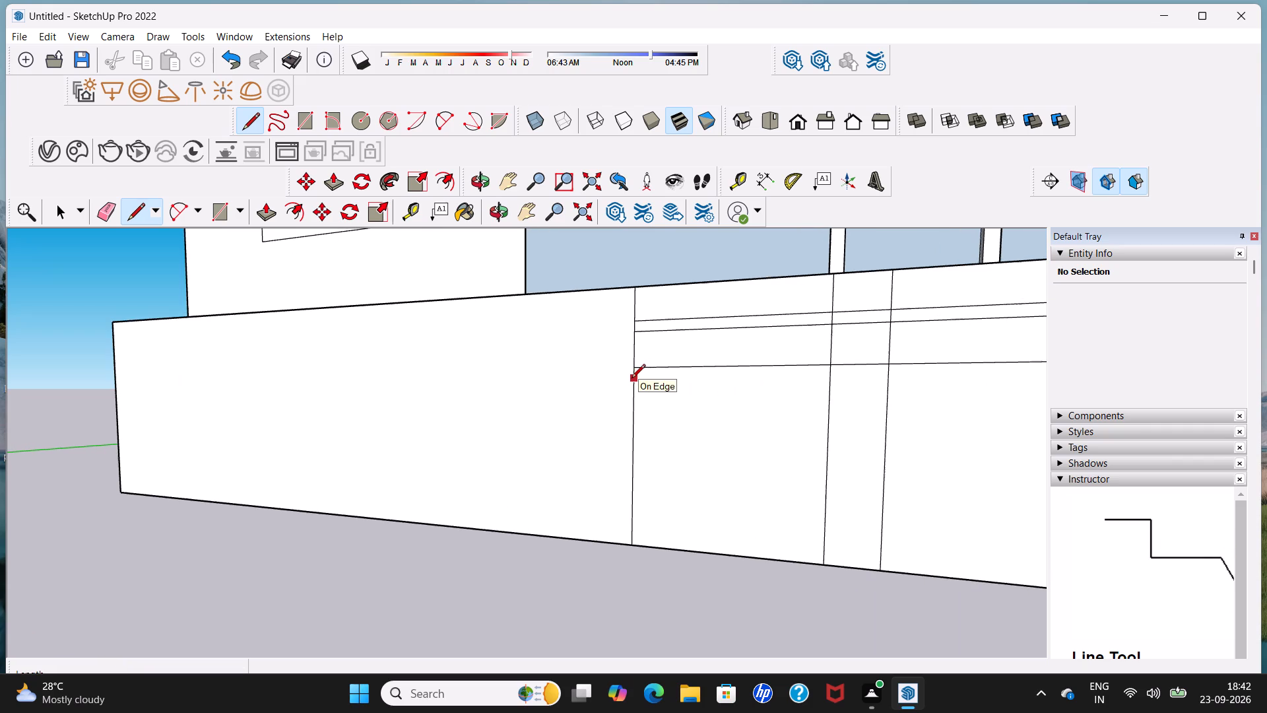
{"action": "left_click", "coordinate": [632, 379]}
{"action": "scroll", "coordinate": [754, 384], "scroll_direction": "down", "scroll_amount": 4}
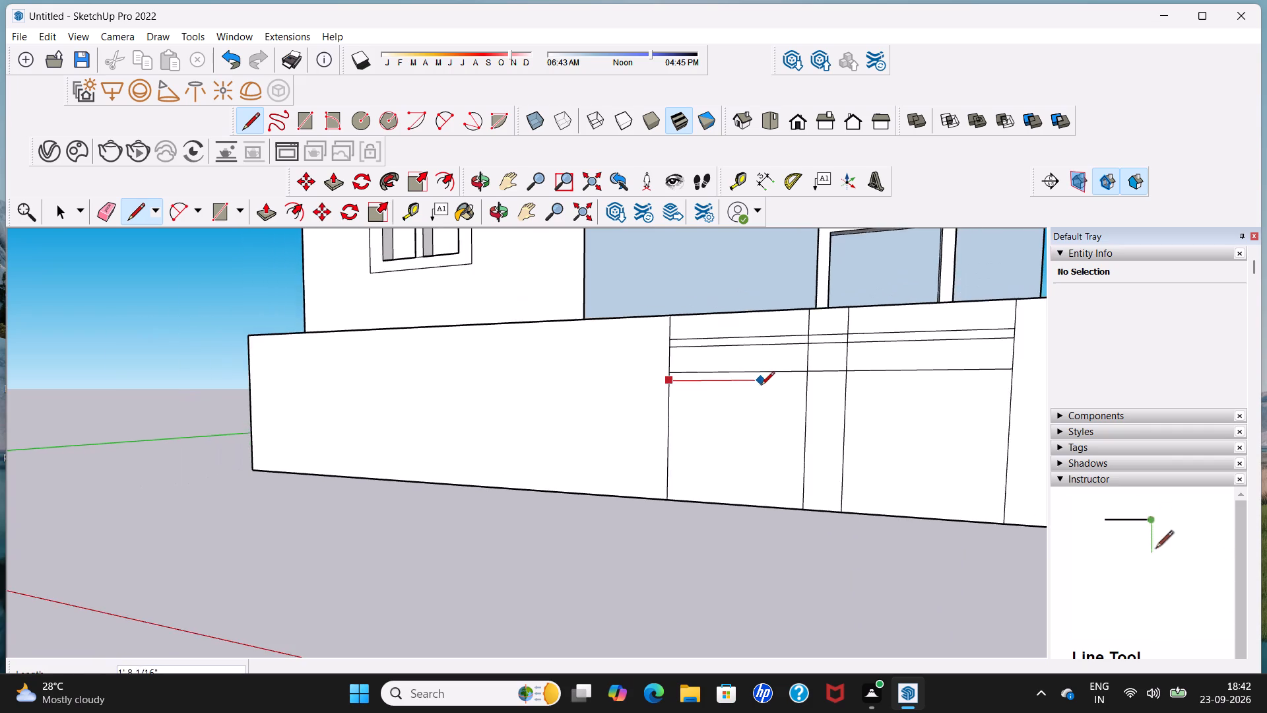
{"action": "scroll", "coordinate": [762, 386], "scroll_direction": "down", "scroll_amount": 5}
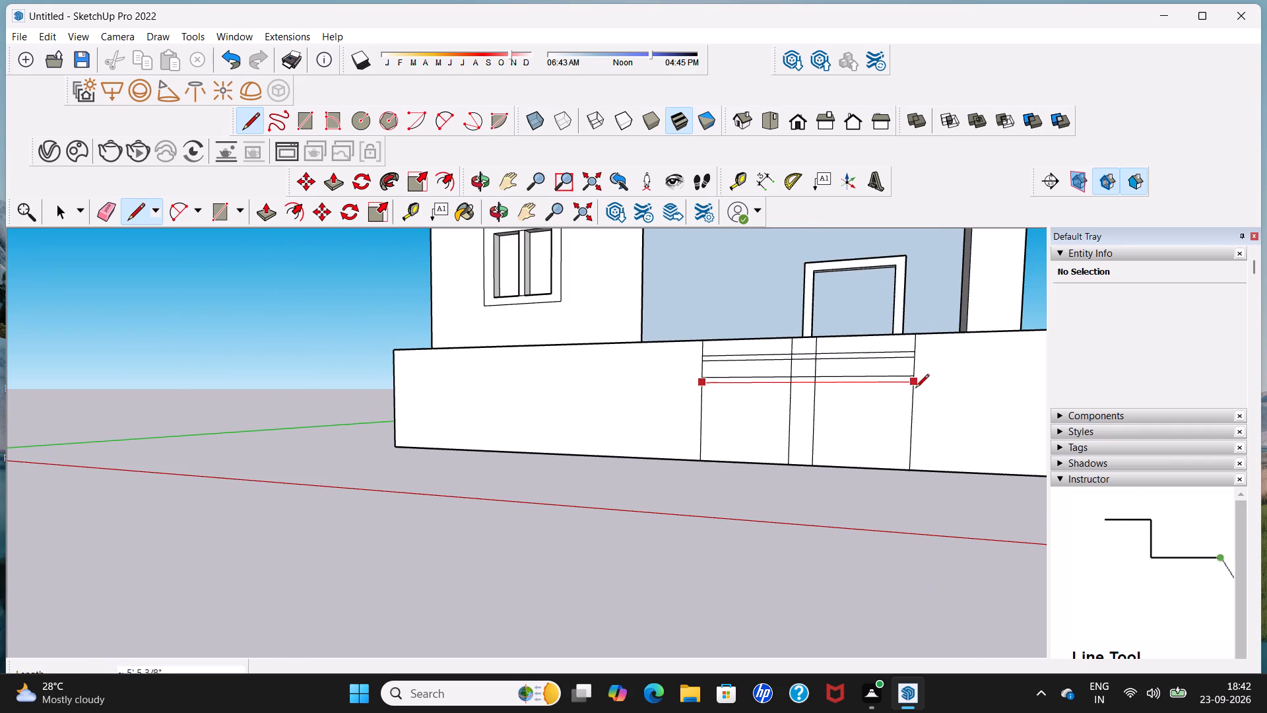
{"action": "left_click", "coordinate": [915, 389]}
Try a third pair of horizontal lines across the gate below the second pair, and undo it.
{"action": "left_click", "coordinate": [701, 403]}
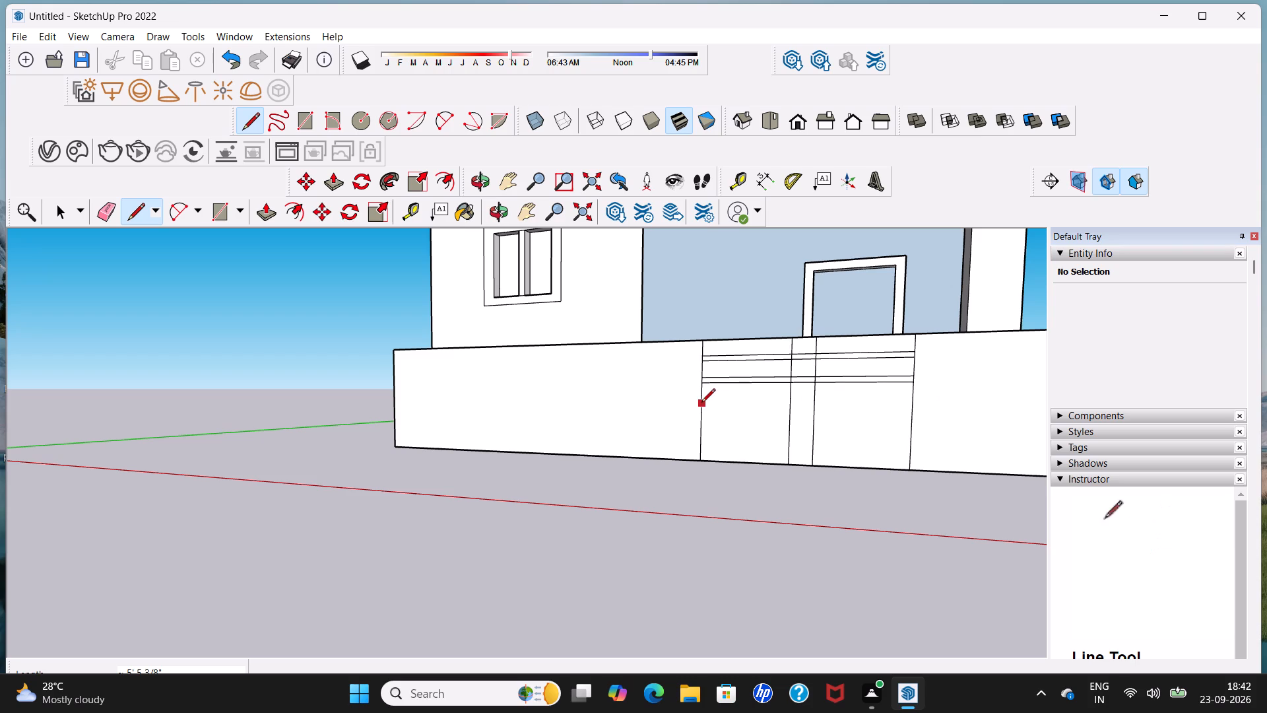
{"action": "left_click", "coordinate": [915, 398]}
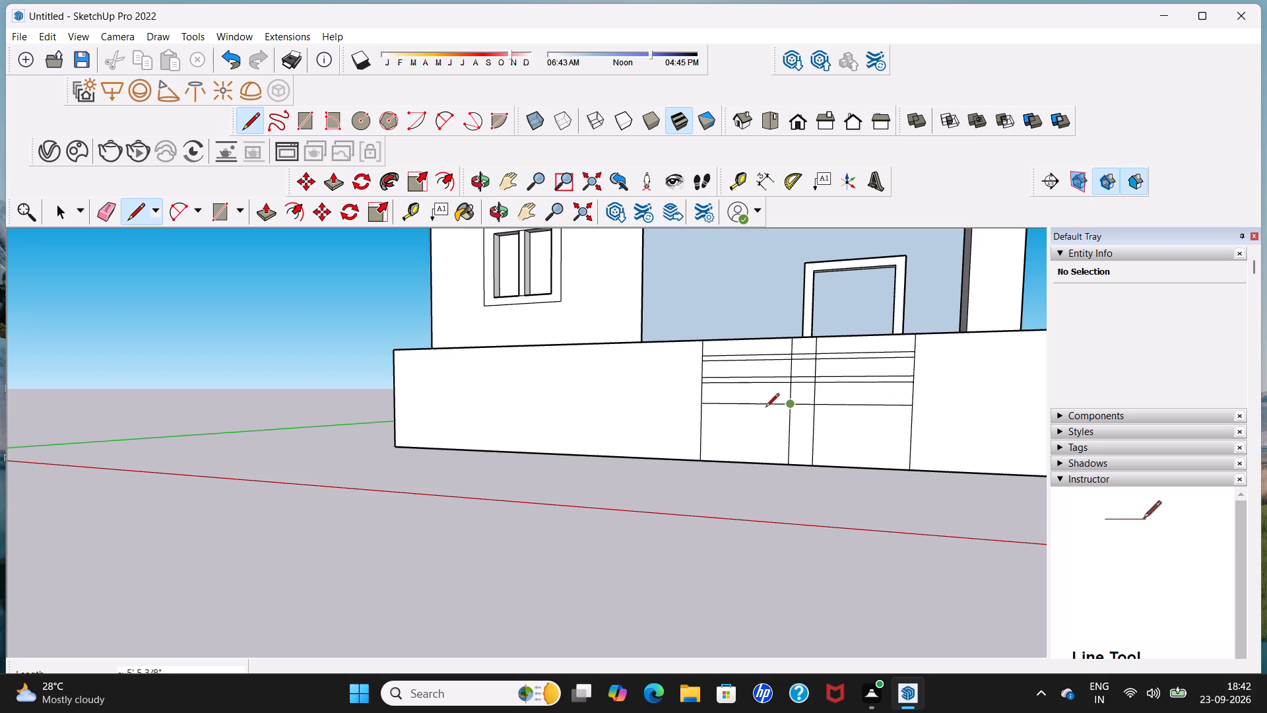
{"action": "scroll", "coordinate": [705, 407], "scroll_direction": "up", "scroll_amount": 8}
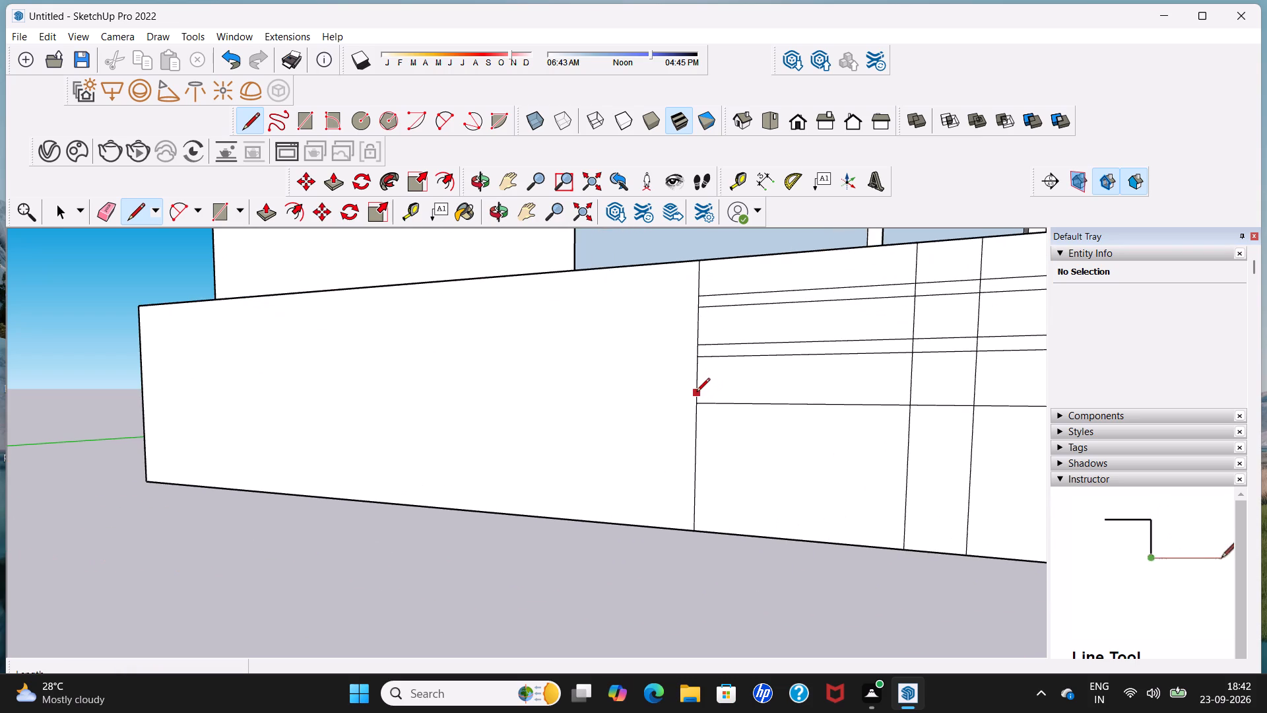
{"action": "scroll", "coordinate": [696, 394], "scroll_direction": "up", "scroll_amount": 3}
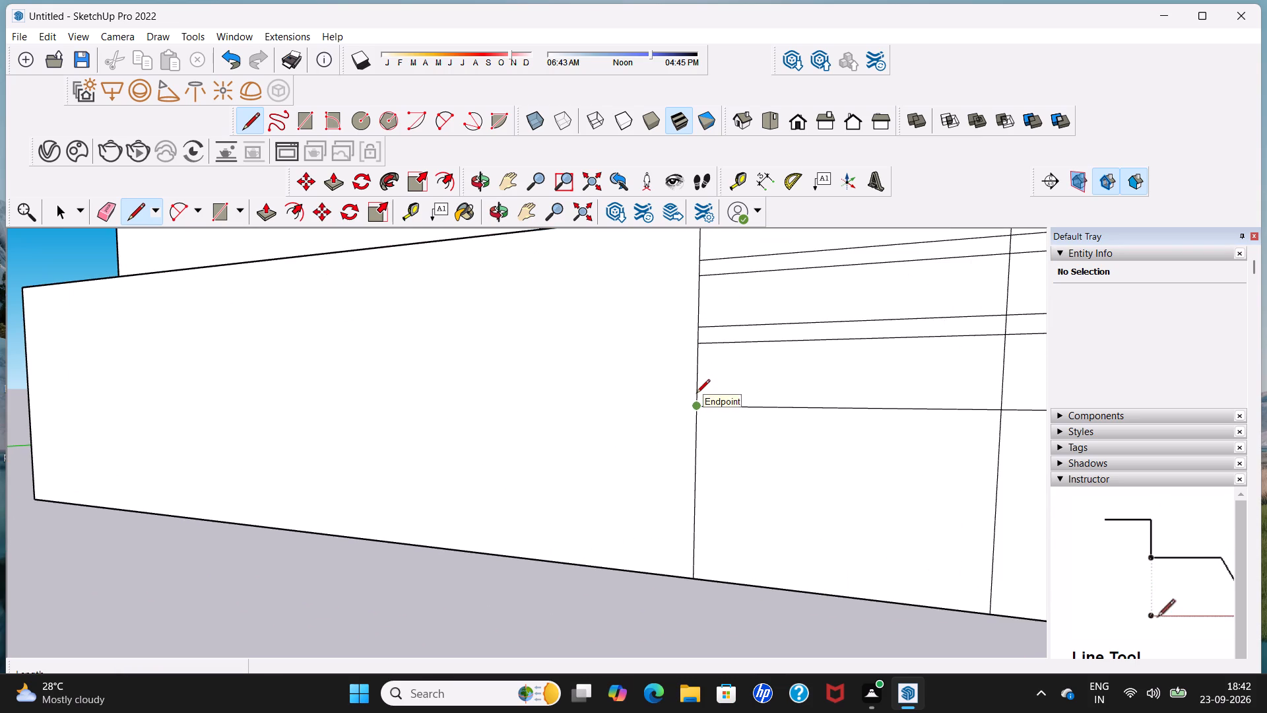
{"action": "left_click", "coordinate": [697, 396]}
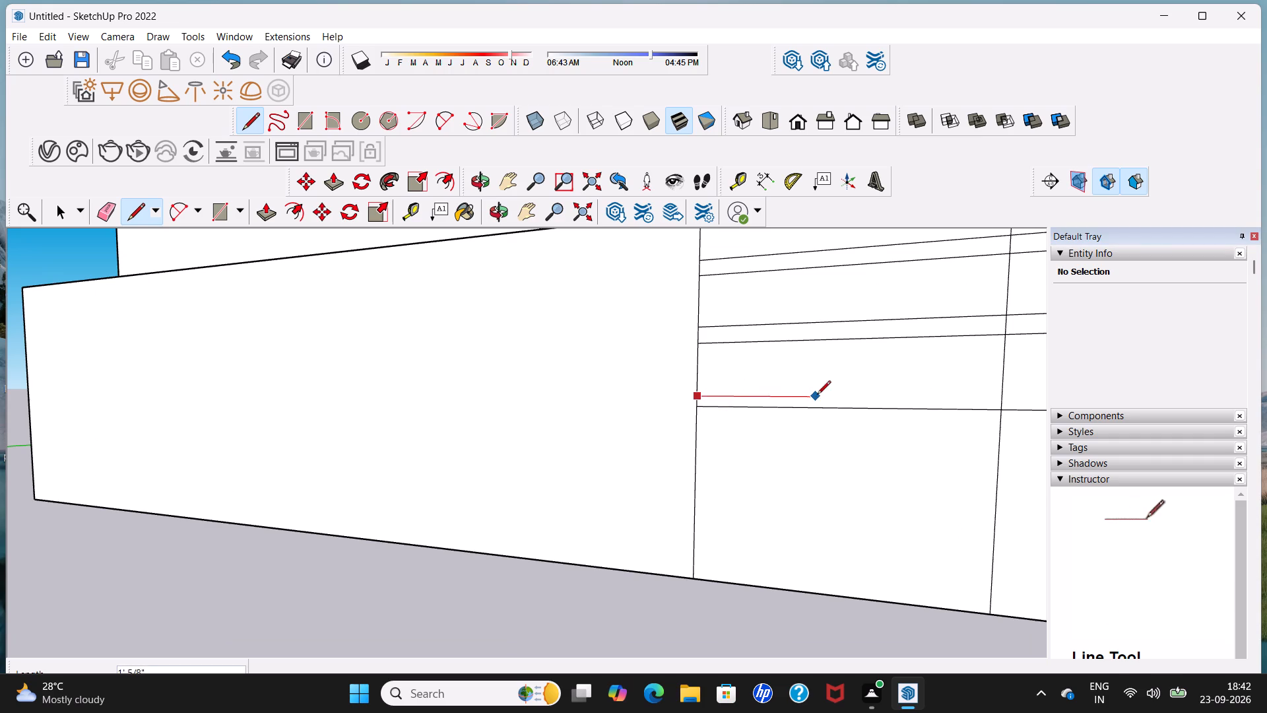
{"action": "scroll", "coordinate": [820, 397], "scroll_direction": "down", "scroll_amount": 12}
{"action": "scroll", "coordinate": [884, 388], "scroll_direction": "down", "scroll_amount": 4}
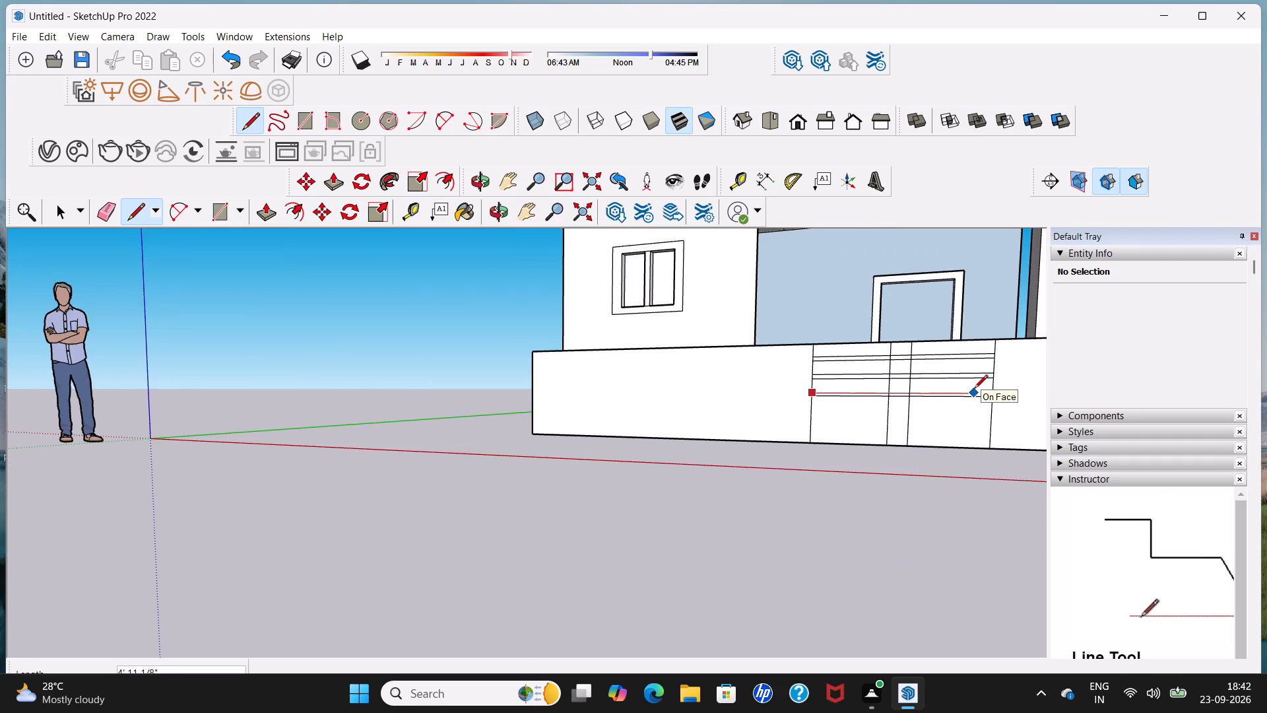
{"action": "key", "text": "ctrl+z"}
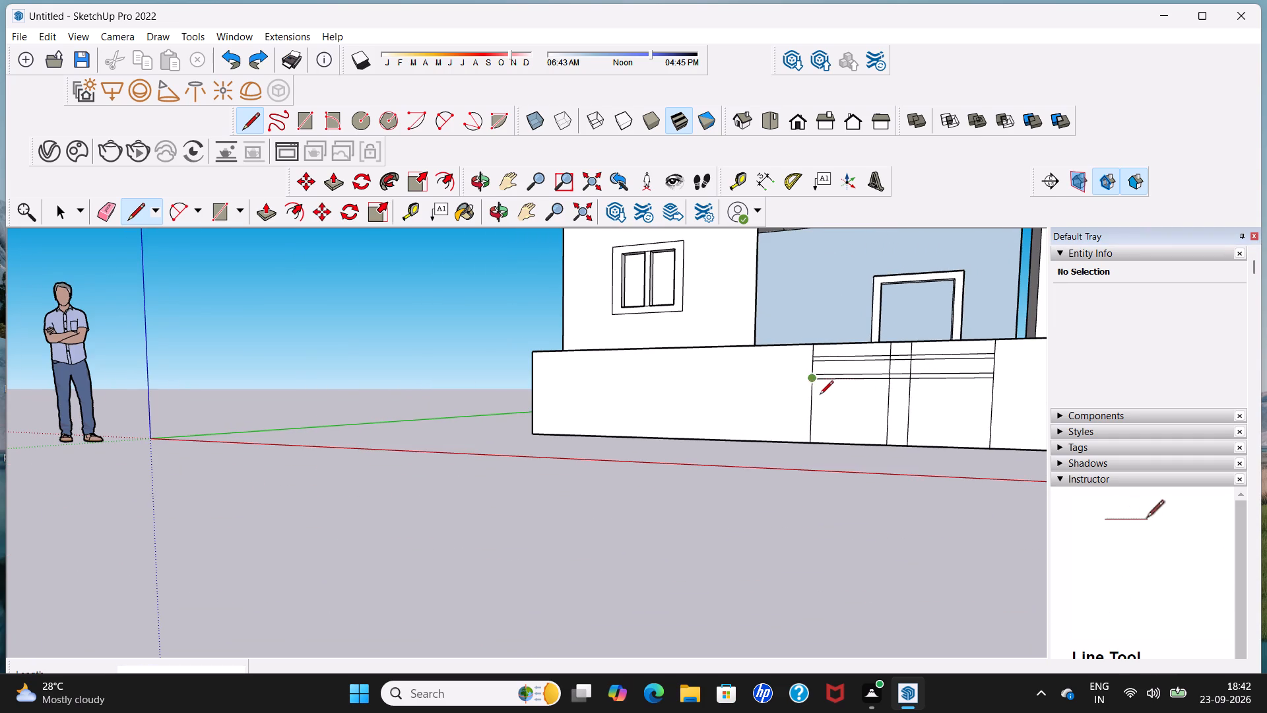
Draw a third pair of closely spaced horizontal lines about 5' 5 3/8" long across the gate area, below the second pair.
{"action": "scroll", "coordinate": [820, 393], "scroll_direction": "up", "scroll_amount": 4}
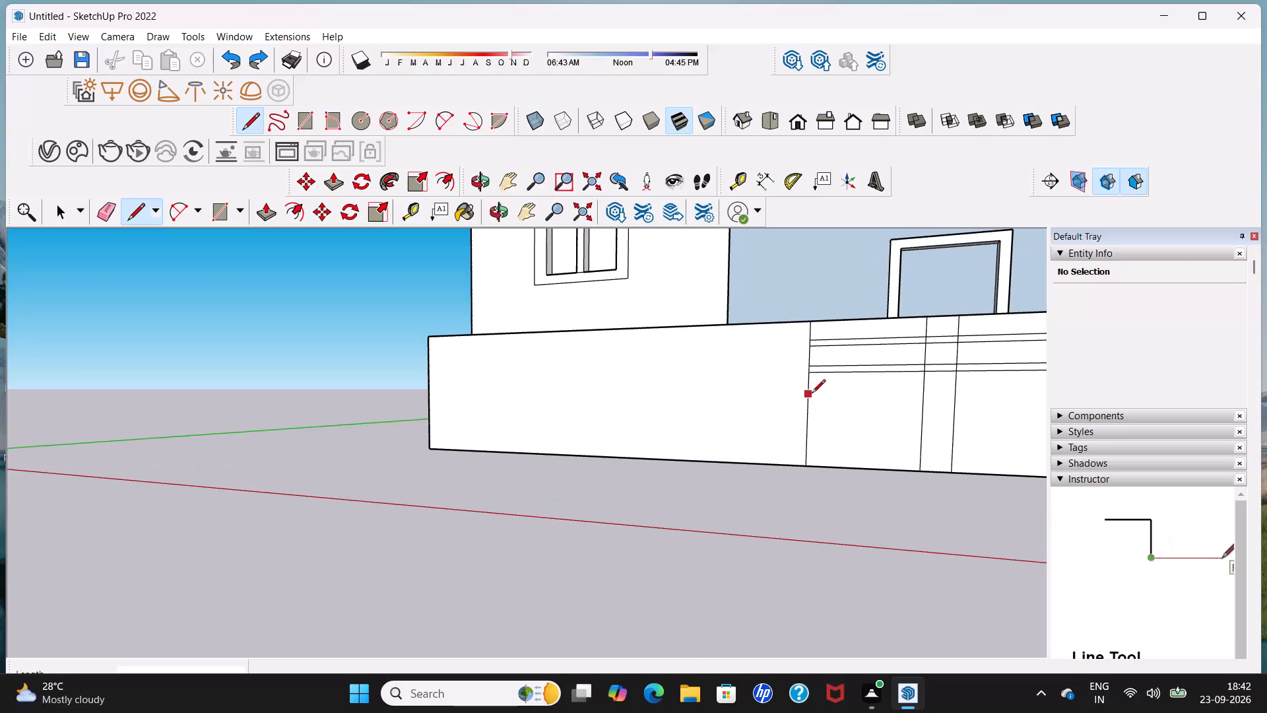
{"action": "left_click", "coordinate": [812, 395]}
{"action": "scroll", "coordinate": [936, 396], "scroll_direction": "down", "scroll_amount": 8}
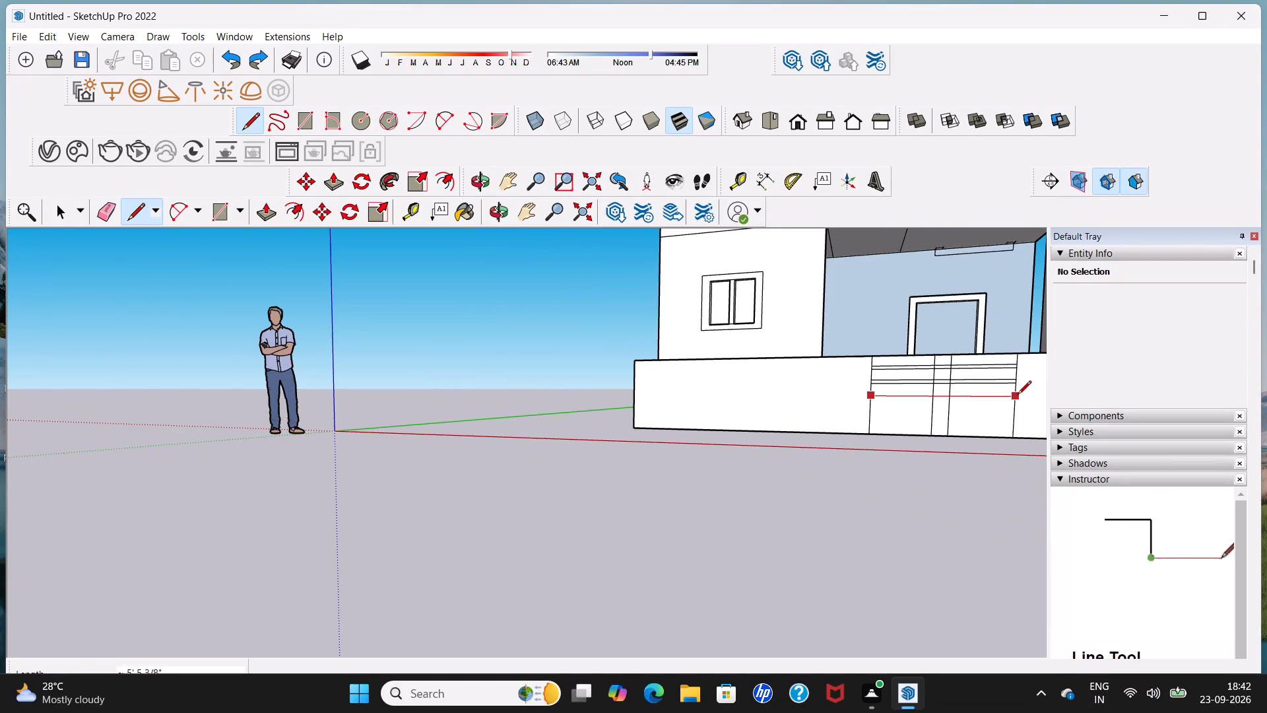
{"action": "left_click", "coordinate": [1018, 395]}
{"action": "scroll", "coordinate": [879, 409], "scroll_direction": "up", "scroll_amount": 9}
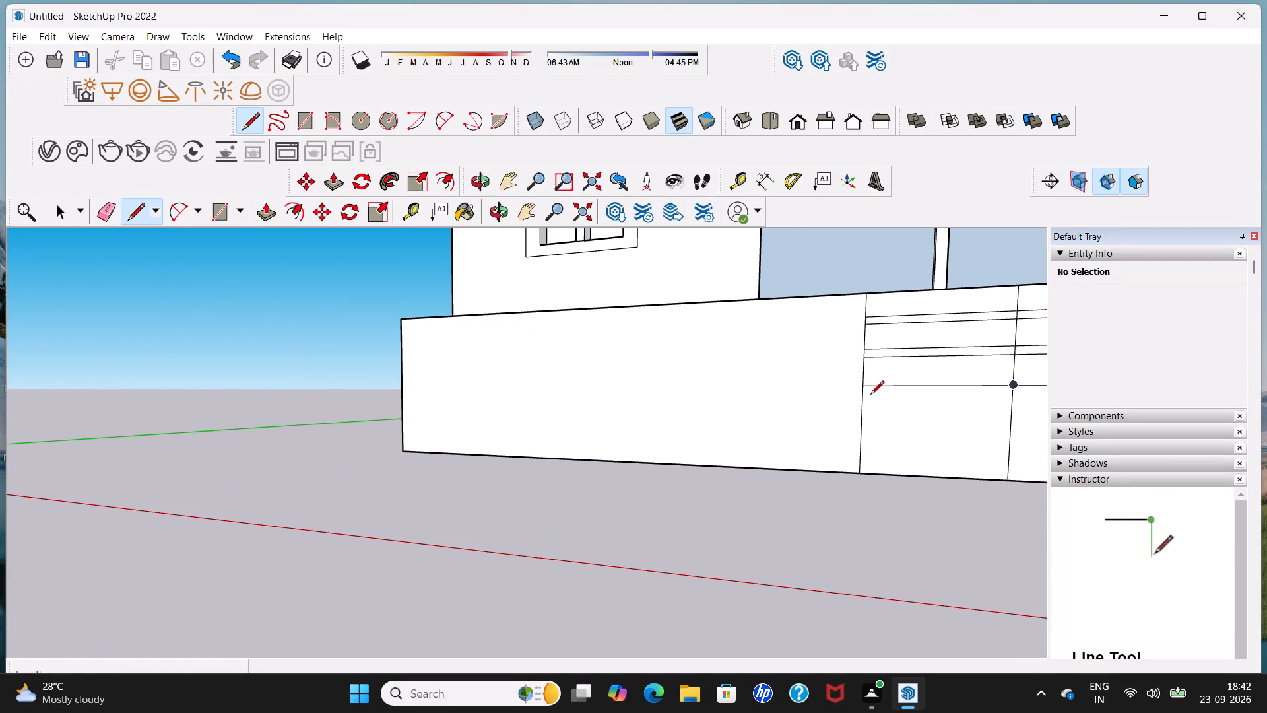
{"action": "scroll", "coordinate": [862, 396], "scroll_direction": "up", "scroll_amount": 2}
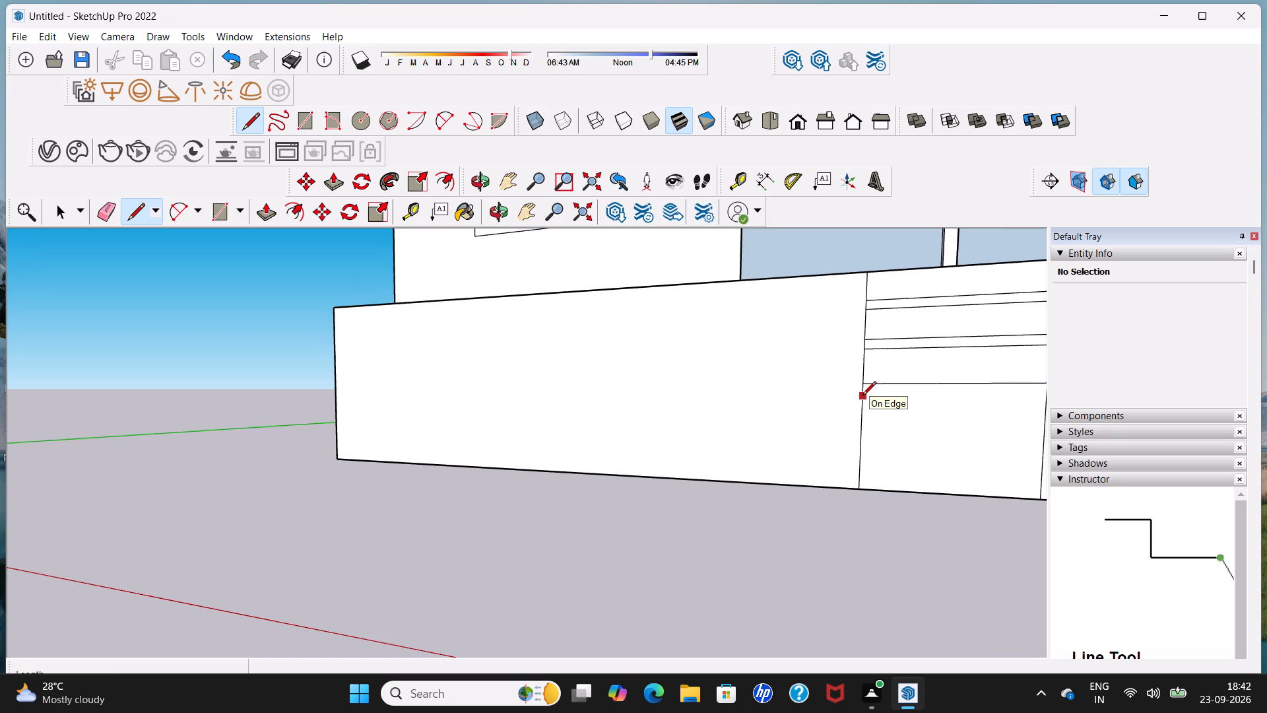
{"action": "left_click", "coordinate": [862, 395]}
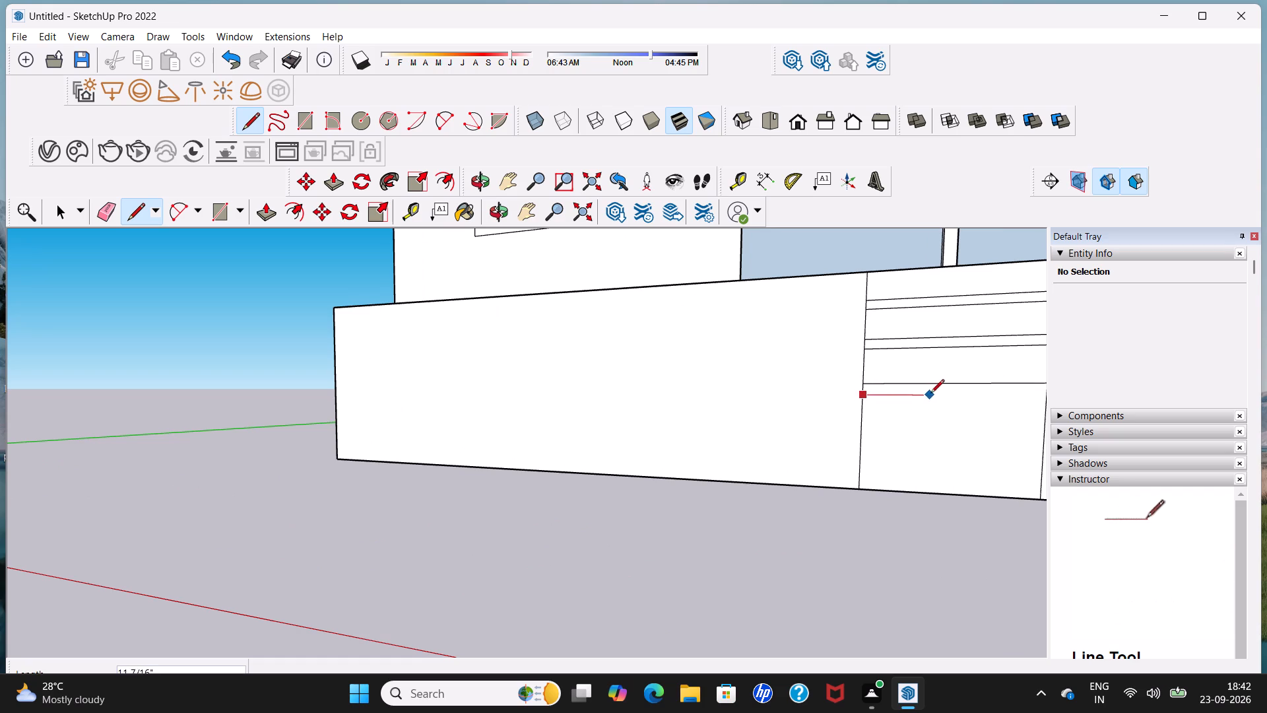
{"action": "scroll", "coordinate": [931, 395], "scroll_direction": "down", "scroll_amount": 16}
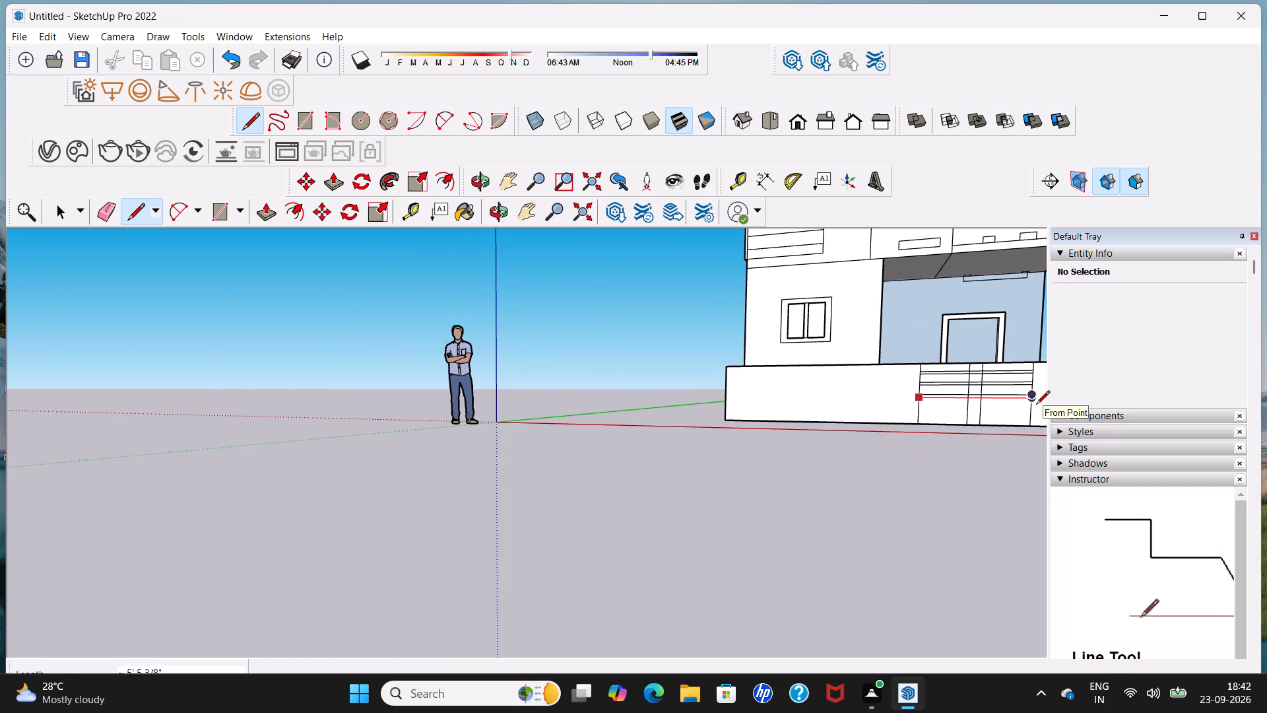
{"action": "middle_click_drag", "start_coordinate": [1036, 405], "coordinate": [802, 395], "text": "shift"}
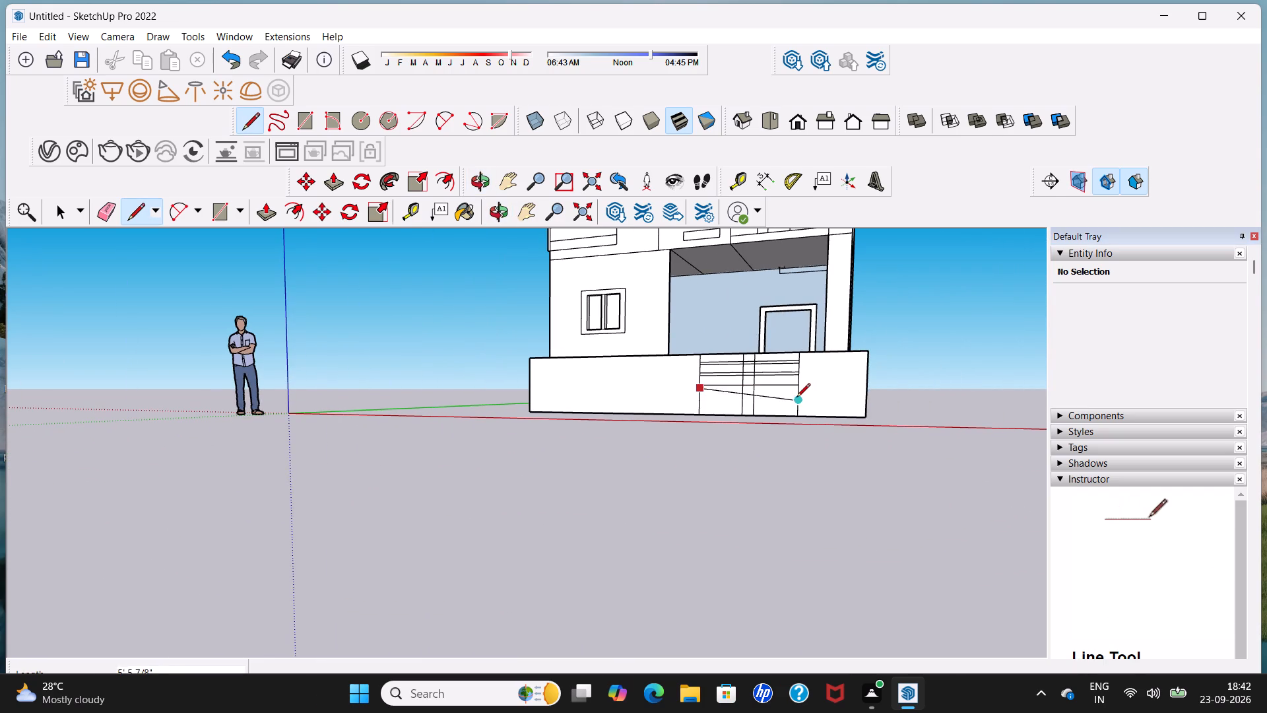
{"action": "scroll", "coordinate": [802, 389], "scroll_direction": "up", "scroll_amount": 5}
{"action": "left_click", "coordinate": [799, 393]}
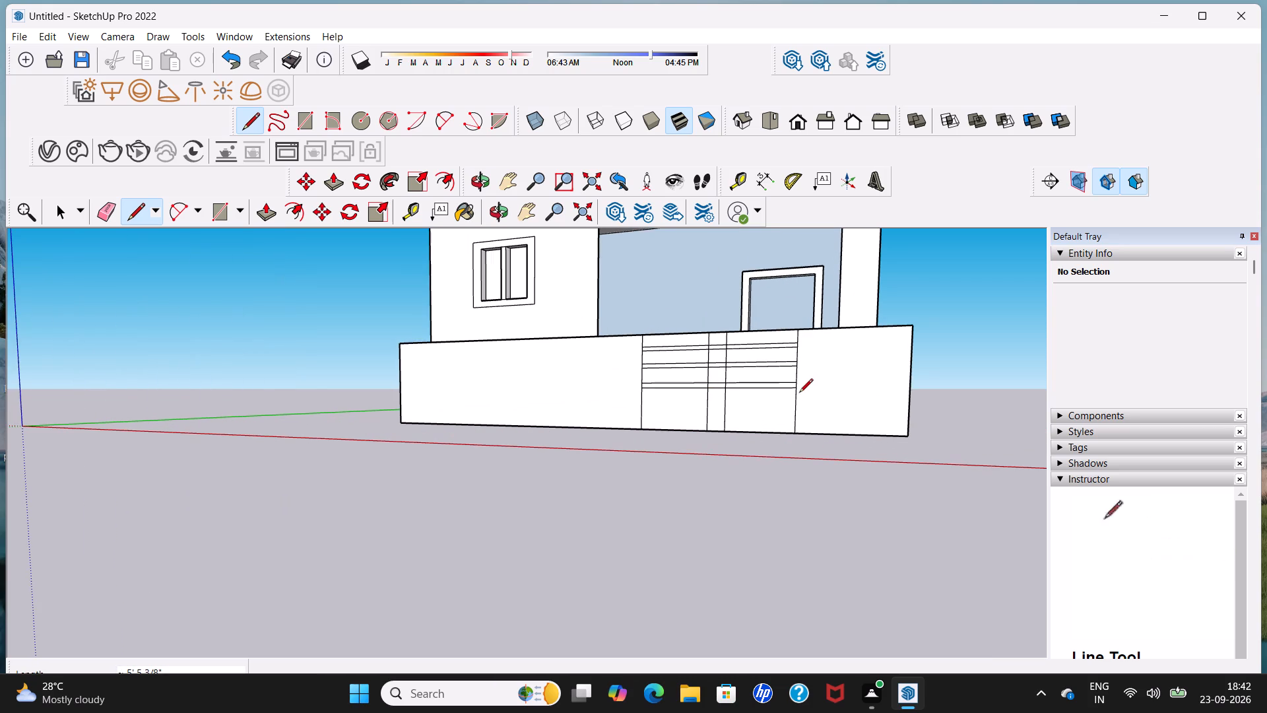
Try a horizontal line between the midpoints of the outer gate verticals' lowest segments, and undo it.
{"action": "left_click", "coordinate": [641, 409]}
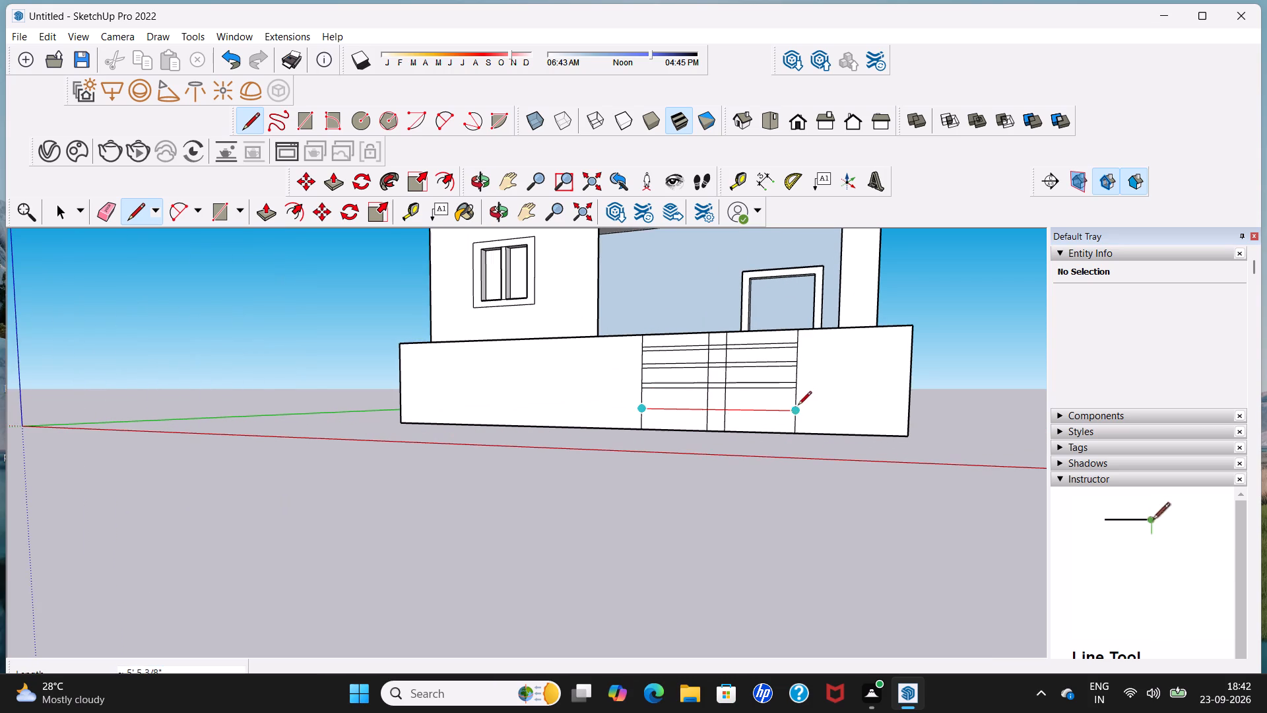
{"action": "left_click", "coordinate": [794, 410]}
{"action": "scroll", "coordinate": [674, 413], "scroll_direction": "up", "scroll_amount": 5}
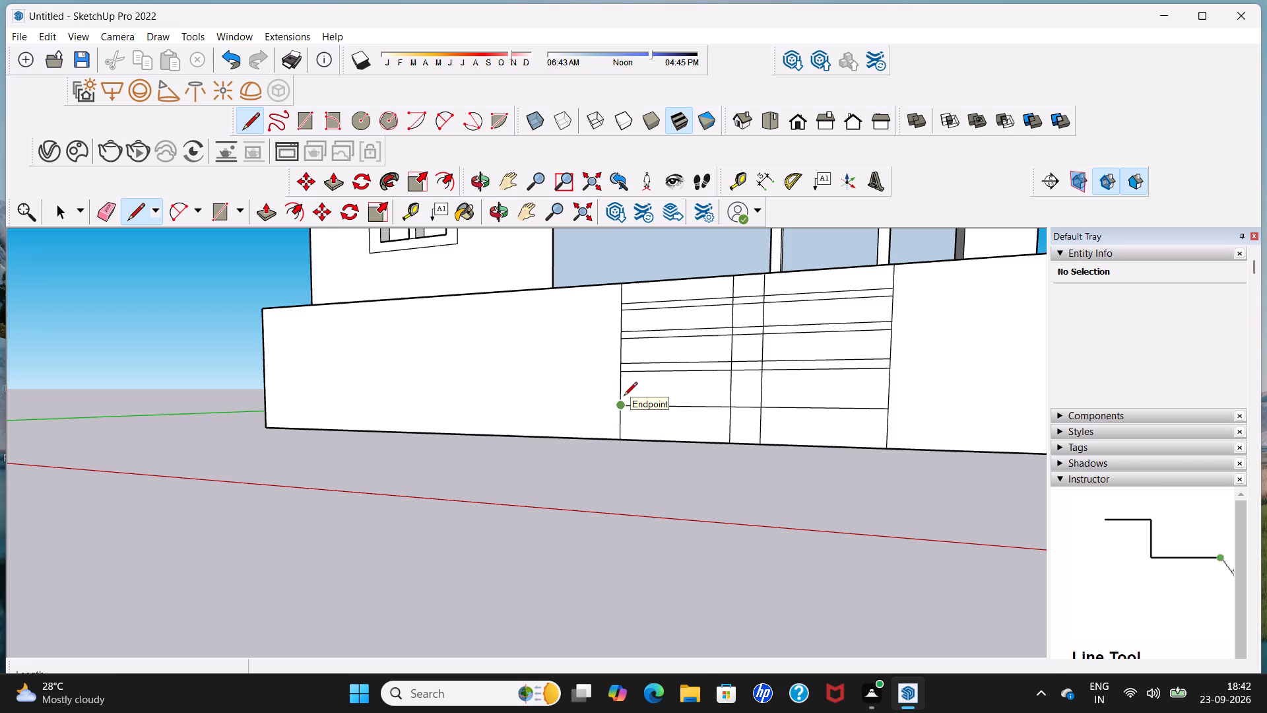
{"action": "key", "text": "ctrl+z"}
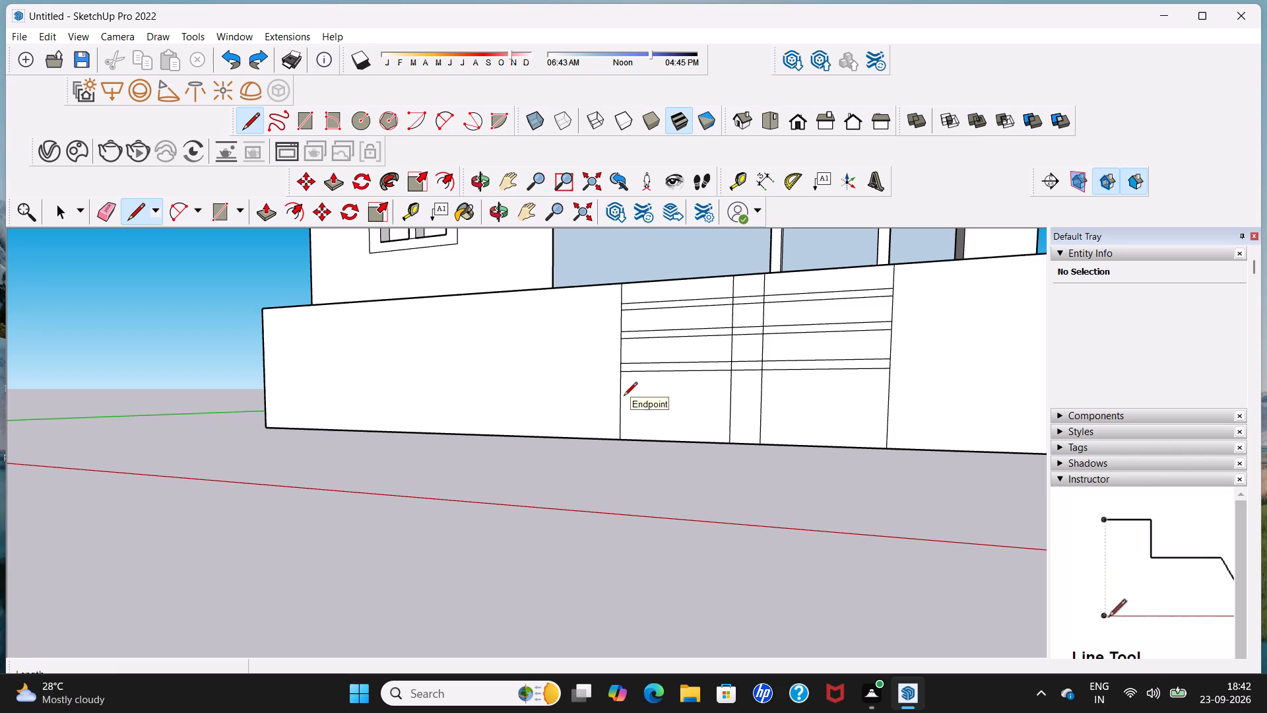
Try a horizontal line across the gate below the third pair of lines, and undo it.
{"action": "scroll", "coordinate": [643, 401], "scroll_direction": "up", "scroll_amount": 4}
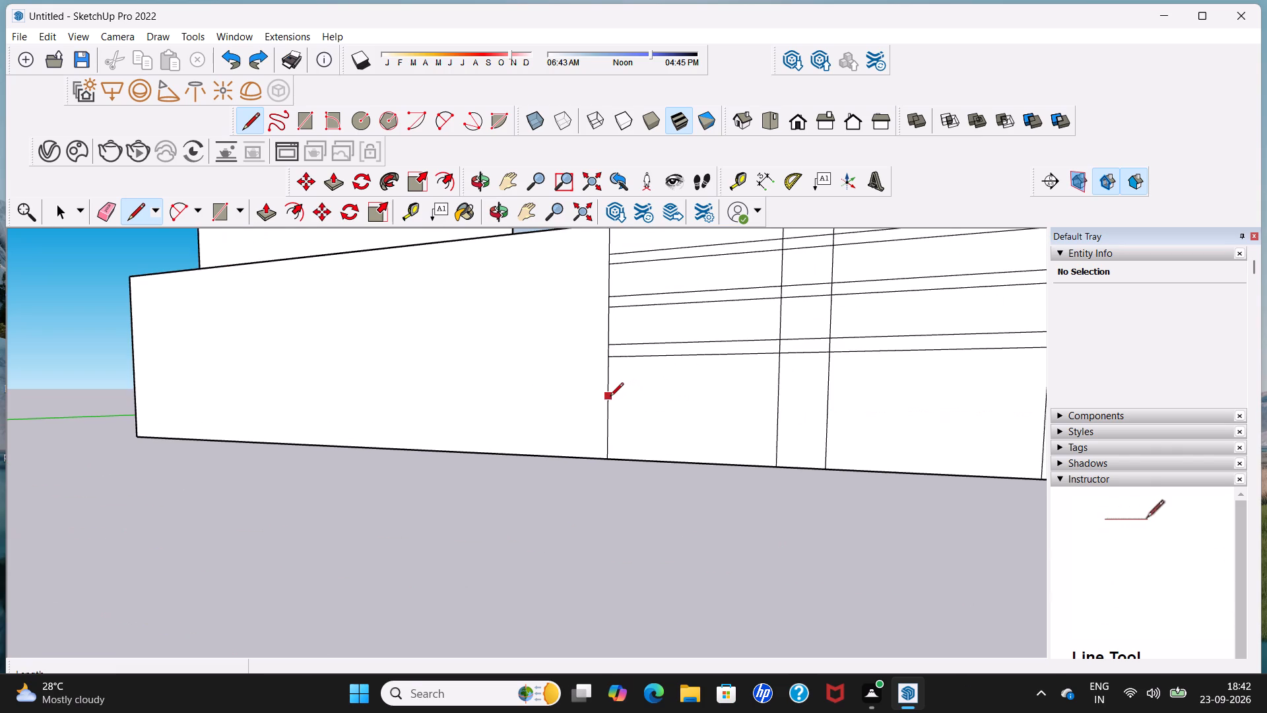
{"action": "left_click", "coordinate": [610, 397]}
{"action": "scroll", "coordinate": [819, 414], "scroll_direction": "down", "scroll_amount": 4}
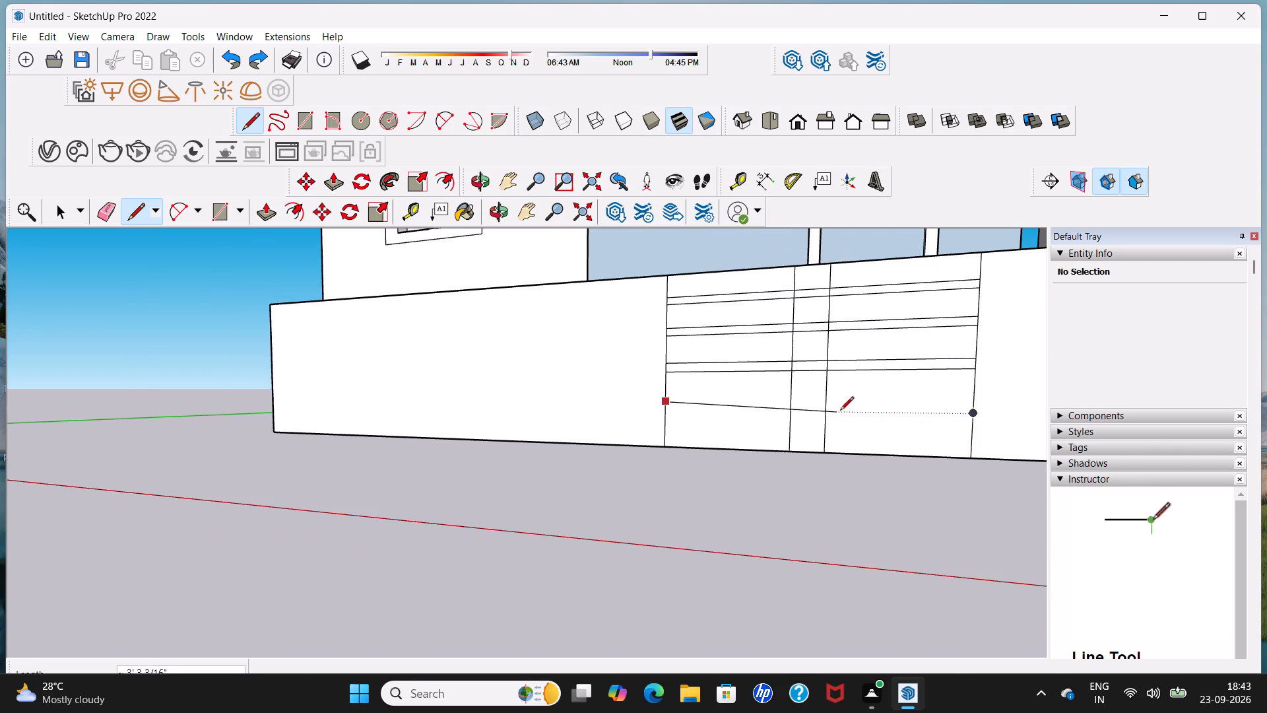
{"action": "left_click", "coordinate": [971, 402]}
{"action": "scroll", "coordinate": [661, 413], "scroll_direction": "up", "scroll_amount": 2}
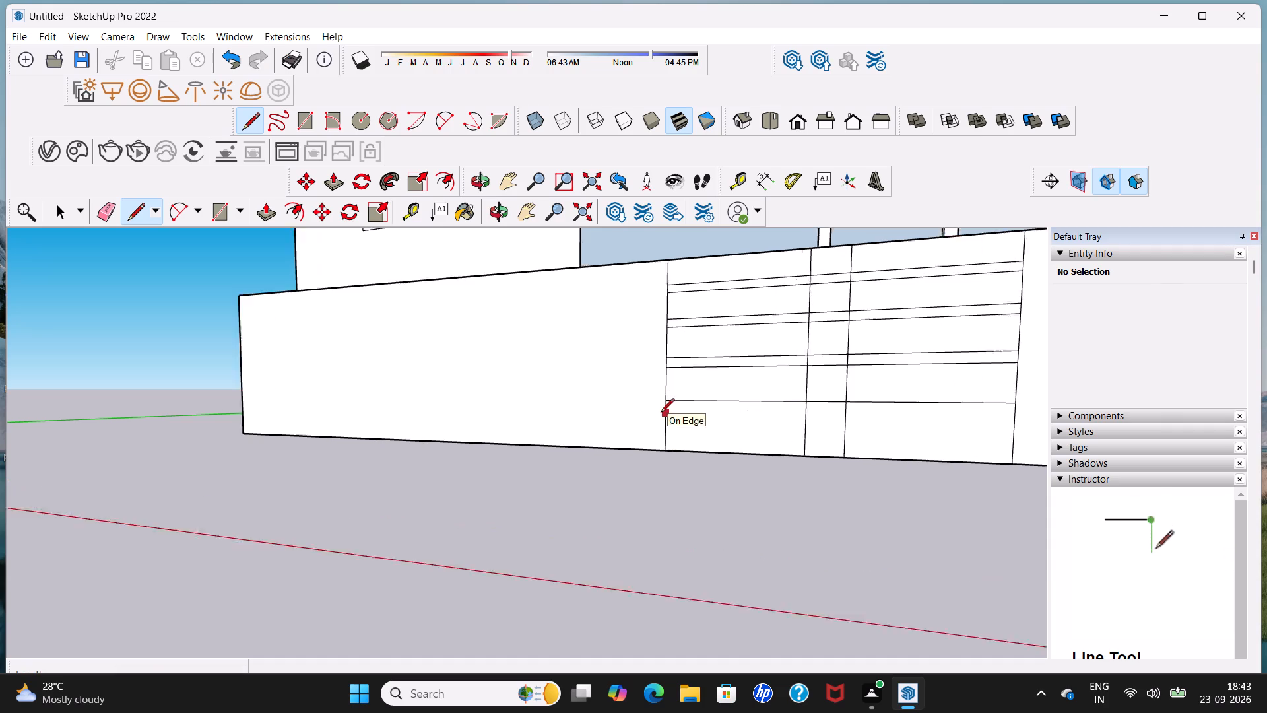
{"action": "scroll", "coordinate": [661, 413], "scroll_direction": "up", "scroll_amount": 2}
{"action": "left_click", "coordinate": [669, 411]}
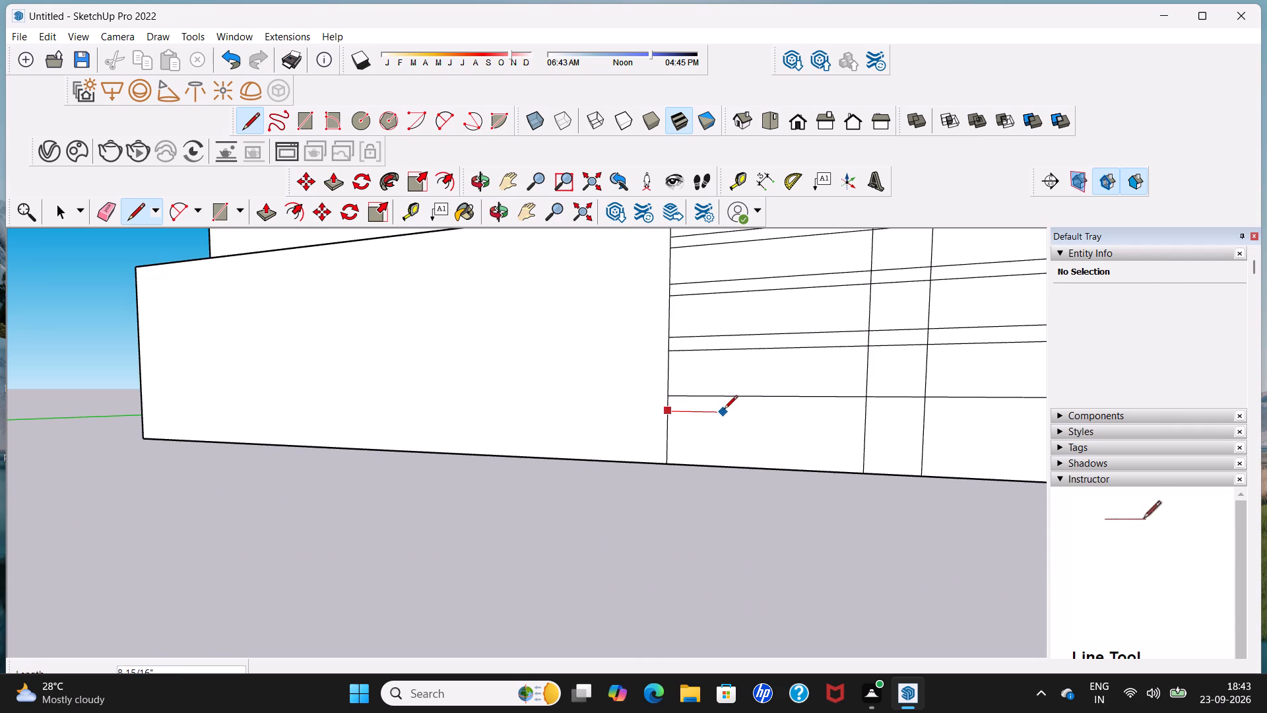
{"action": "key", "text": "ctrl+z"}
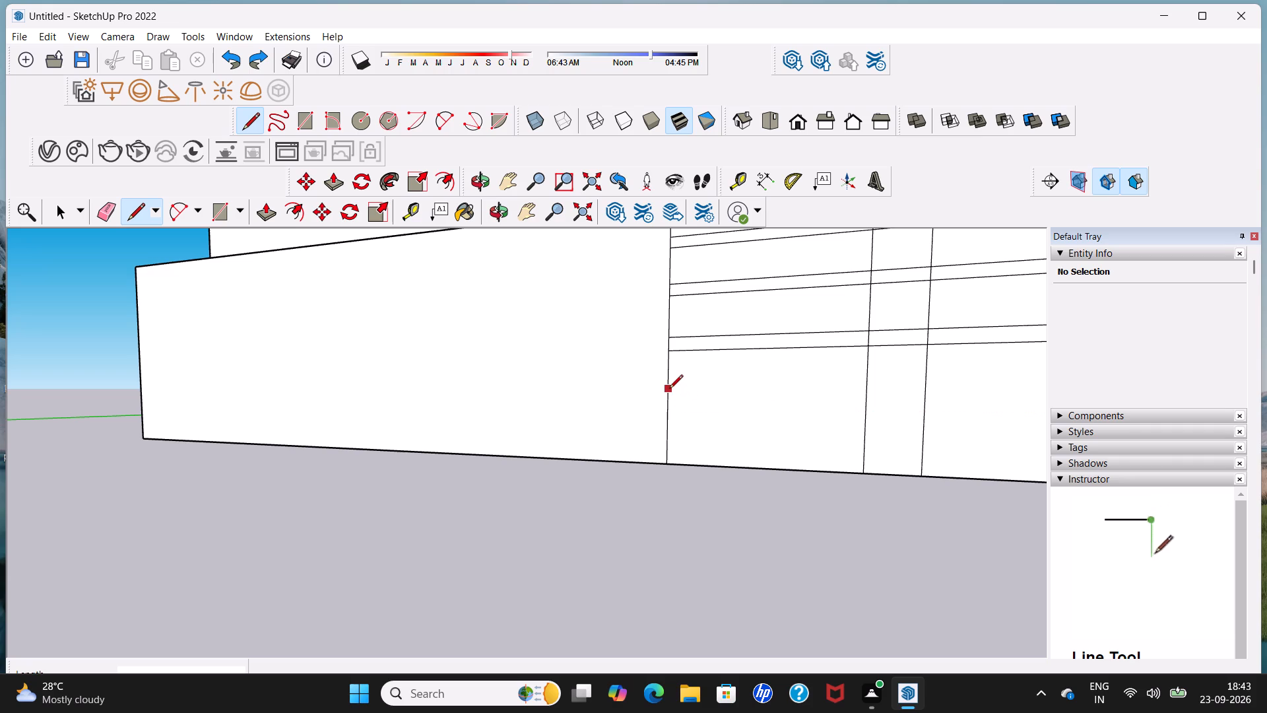
Draw a horizontal line about 5' 5 3/8" long across the gate, below the third pair of lines.
{"action": "scroll", "coordinate": [671, 386], "scroll_direction": "down", "scroll_amount": 5}
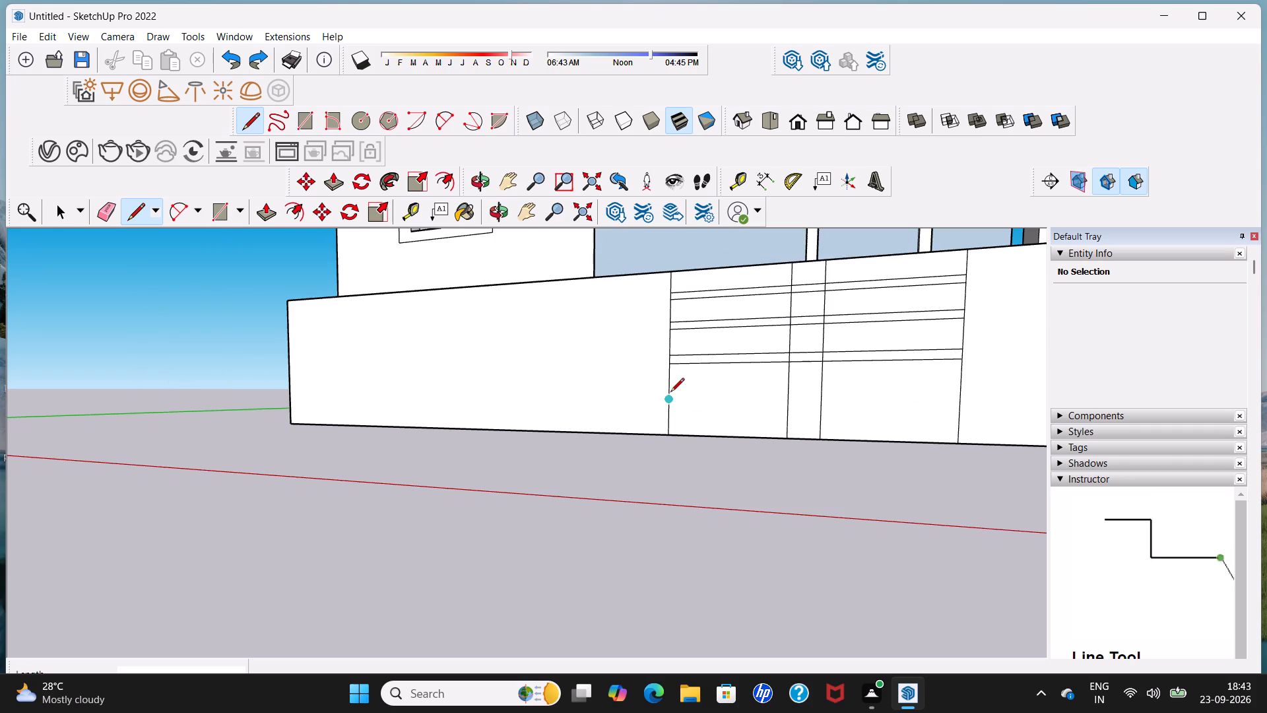
{"action": "scroll", "coordinate": [670, 393], "scroll_direction": "up", "scroll_amount": 4}
{"action": "left_click", "coordinate": [670, 393]}
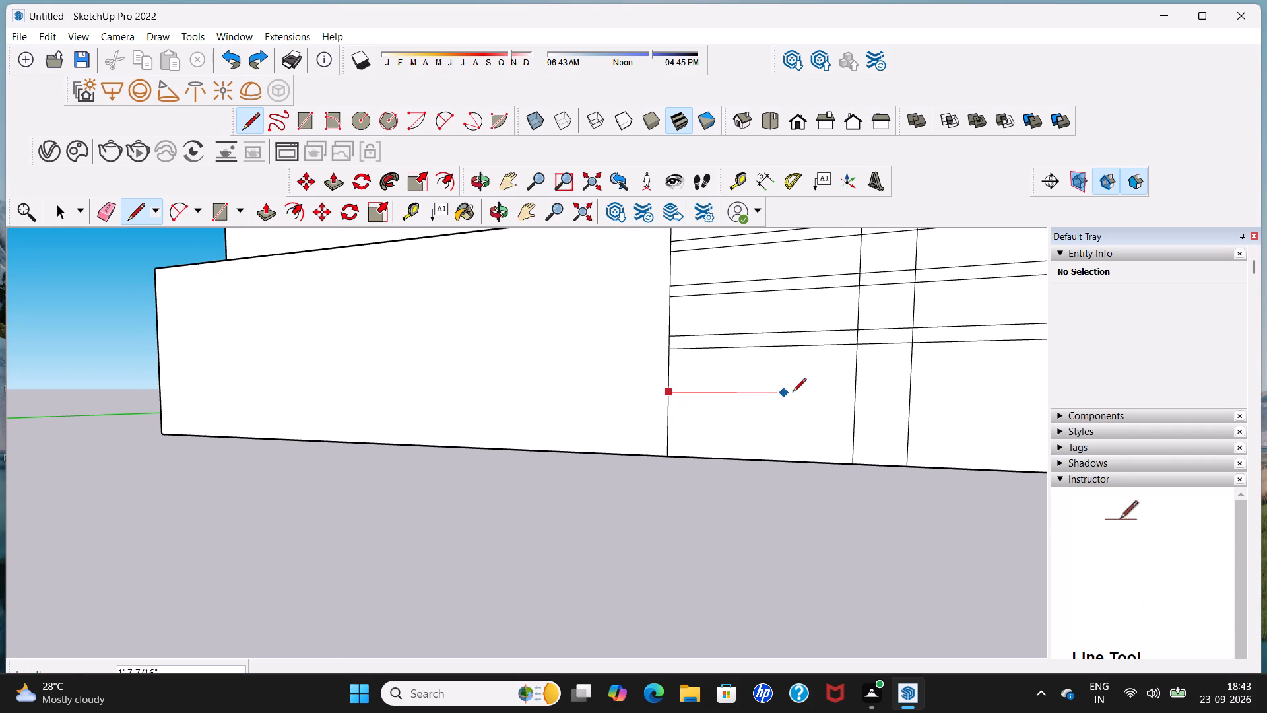
{"action": "scroll", "coordinate": [799, 391], "scroll_direction": "down", "scroll_amount": 10}
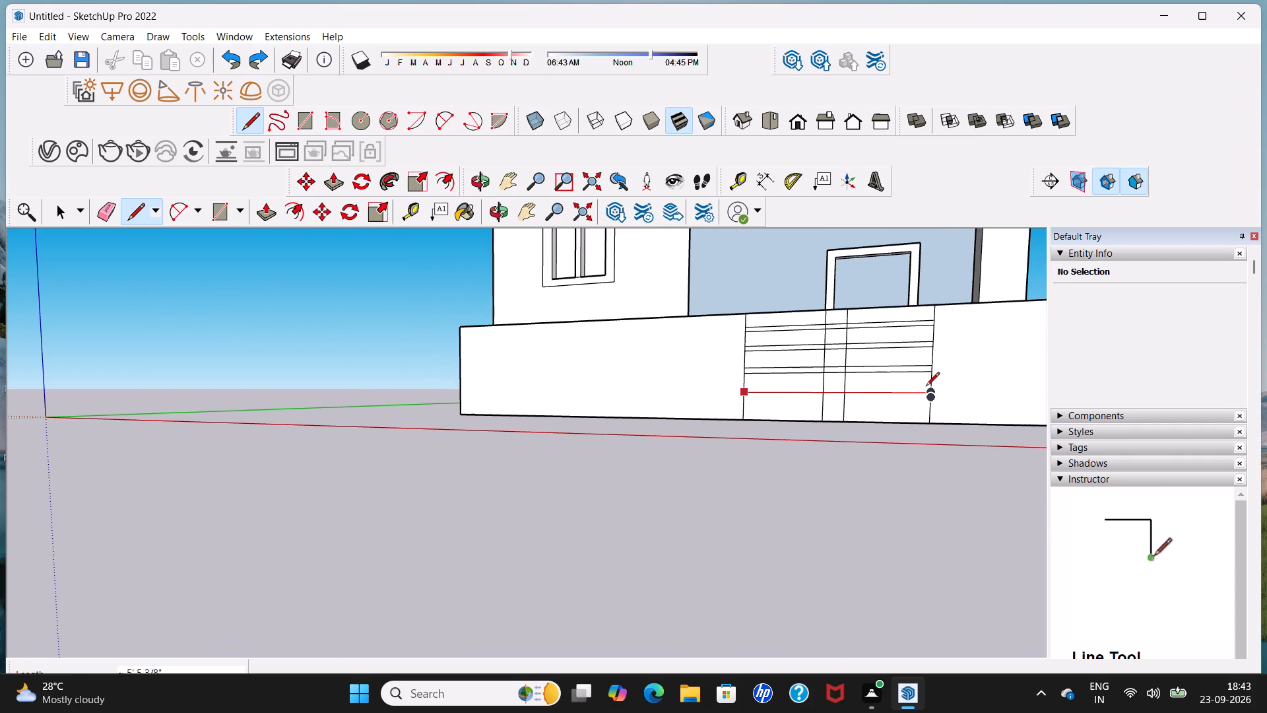
{"action": "left_click", "coordinate": [926, 387]}
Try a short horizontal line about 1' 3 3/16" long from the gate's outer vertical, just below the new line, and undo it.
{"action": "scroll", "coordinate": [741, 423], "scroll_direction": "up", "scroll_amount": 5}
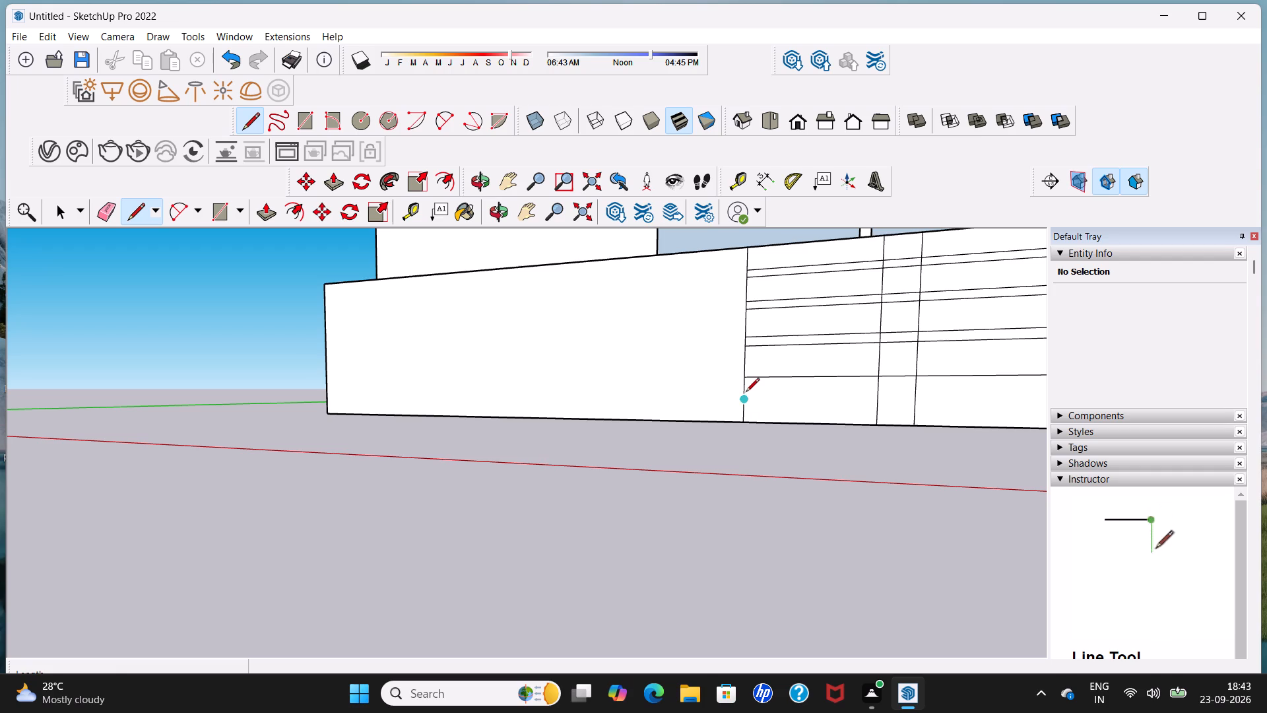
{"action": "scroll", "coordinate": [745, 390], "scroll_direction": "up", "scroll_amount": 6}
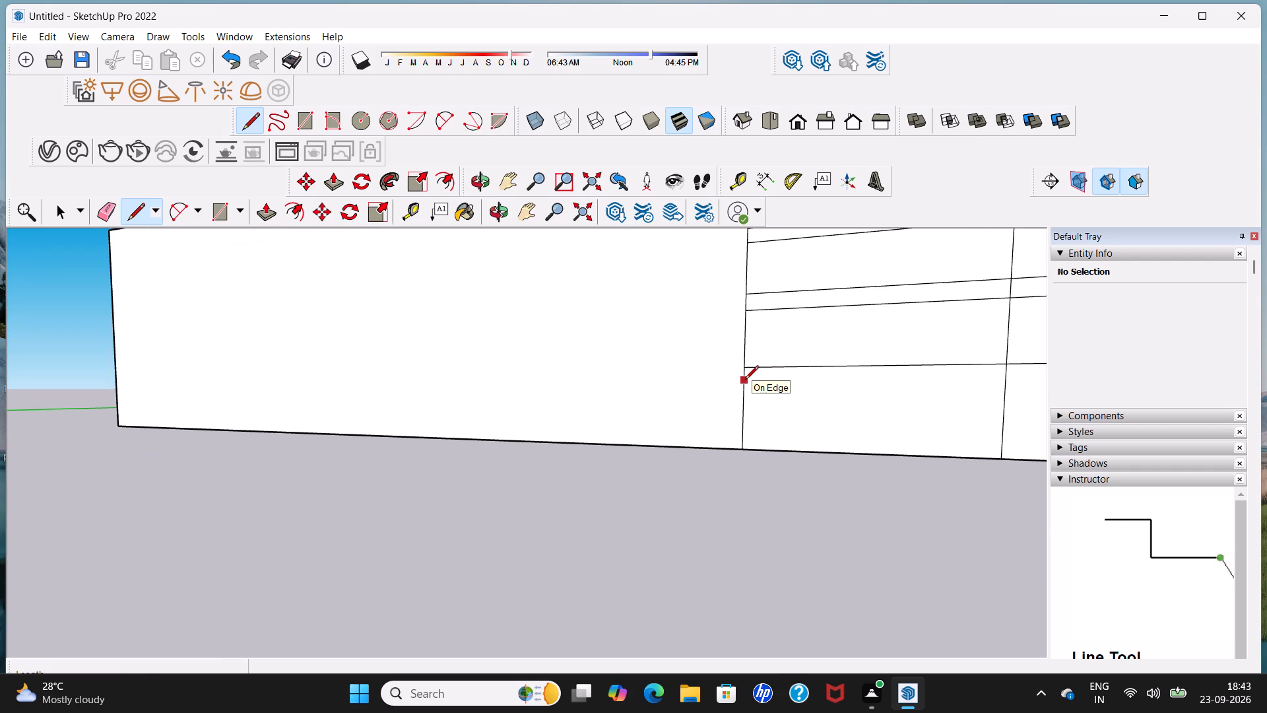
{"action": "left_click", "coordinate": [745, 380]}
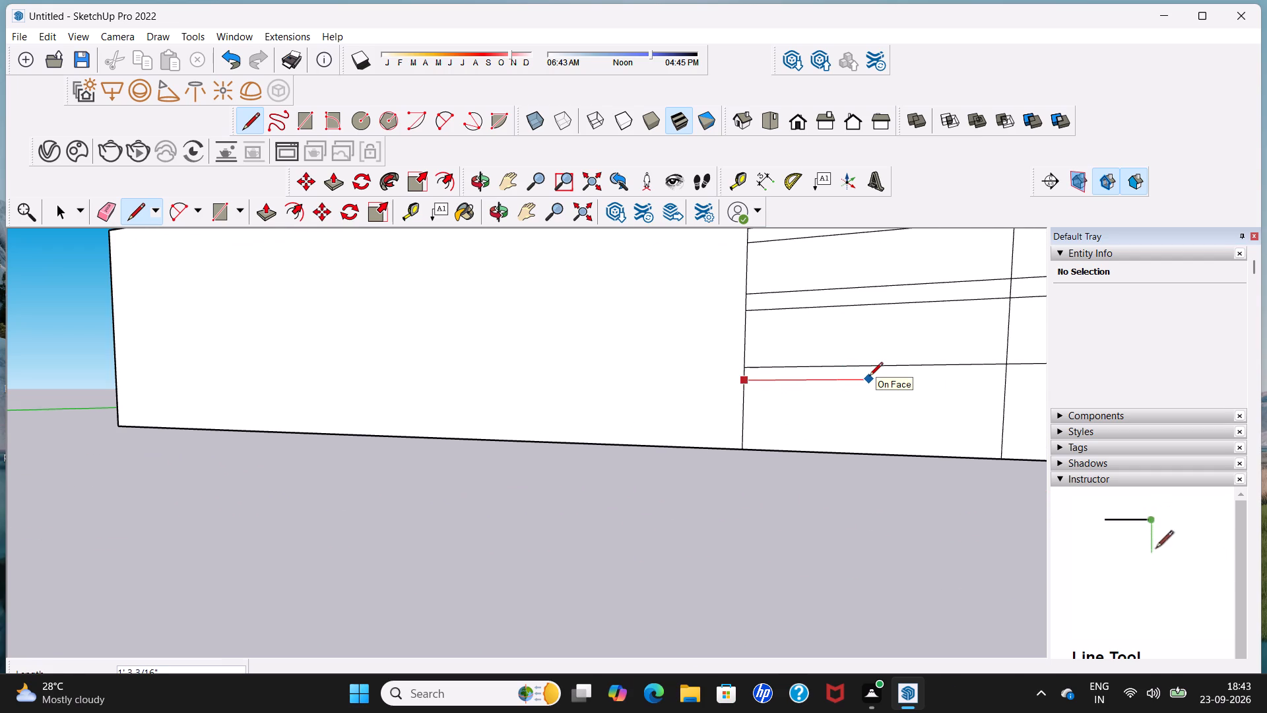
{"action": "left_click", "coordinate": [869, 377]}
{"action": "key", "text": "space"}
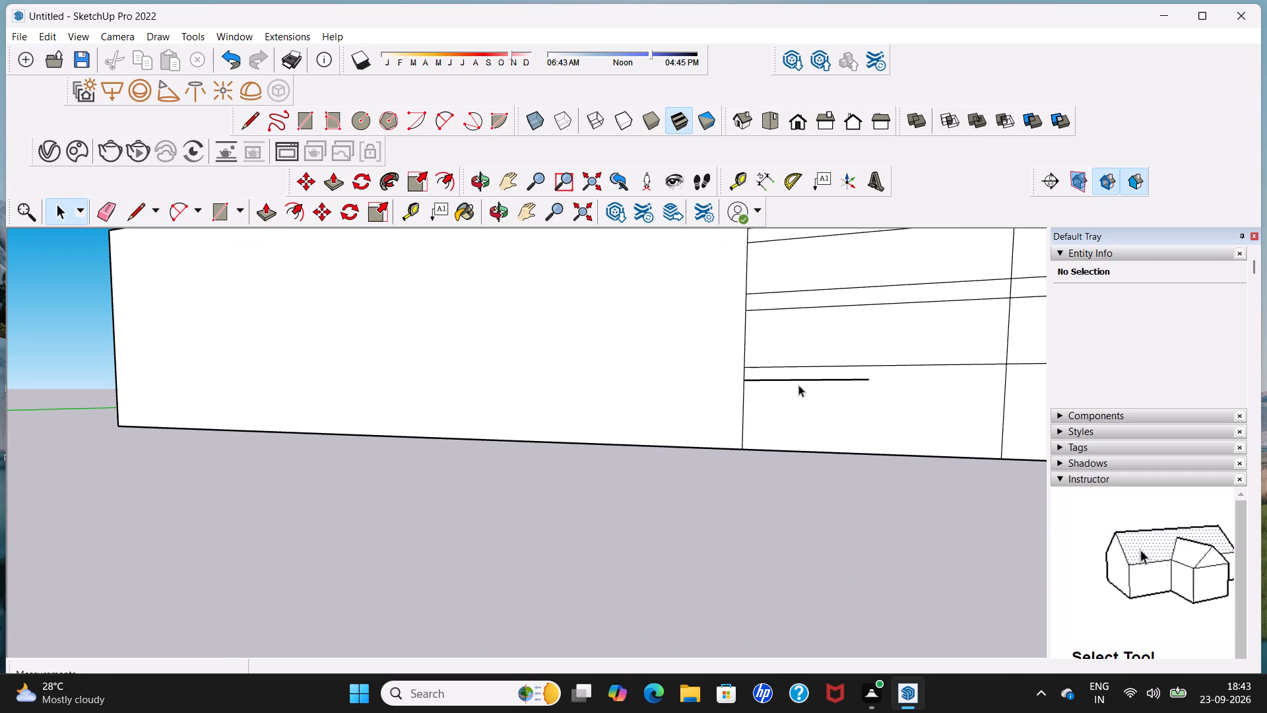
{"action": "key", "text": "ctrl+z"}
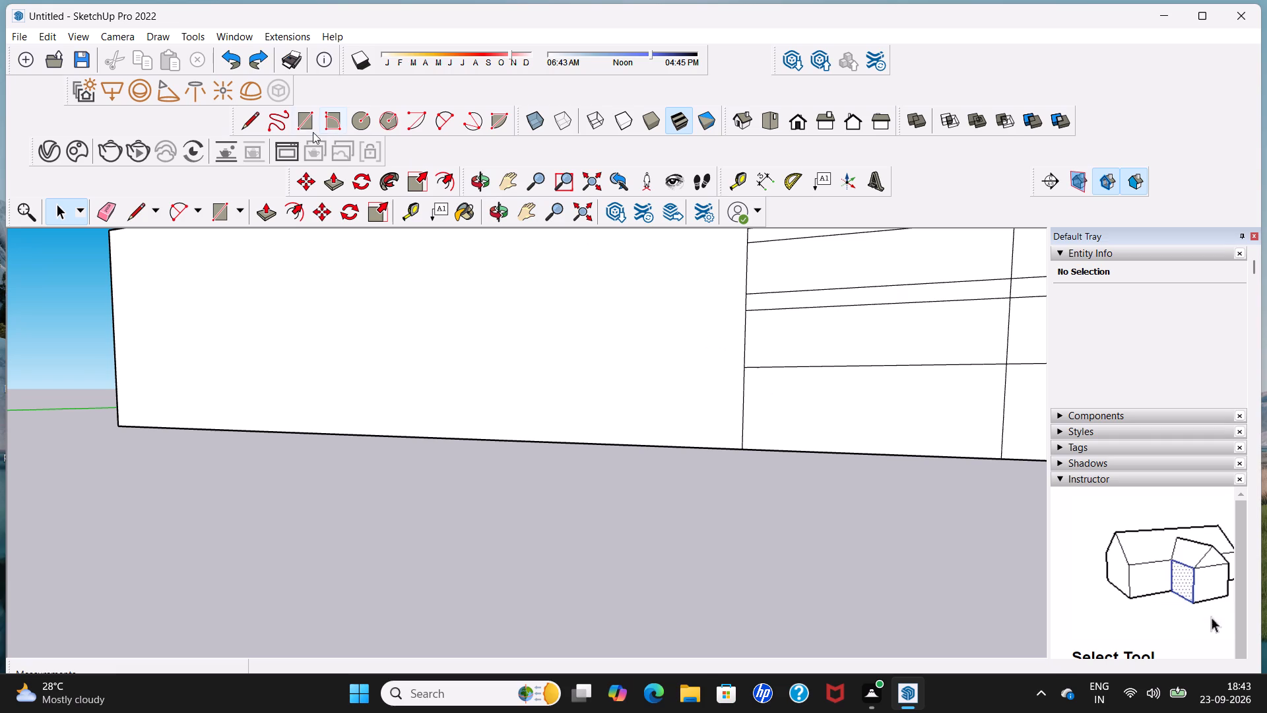
Draw a second horizontal line about 5' 5 3/8" long across the gate just below the last one, completing the fourth pair.
{"action": "left_click", "coordinate": [253, 127]}
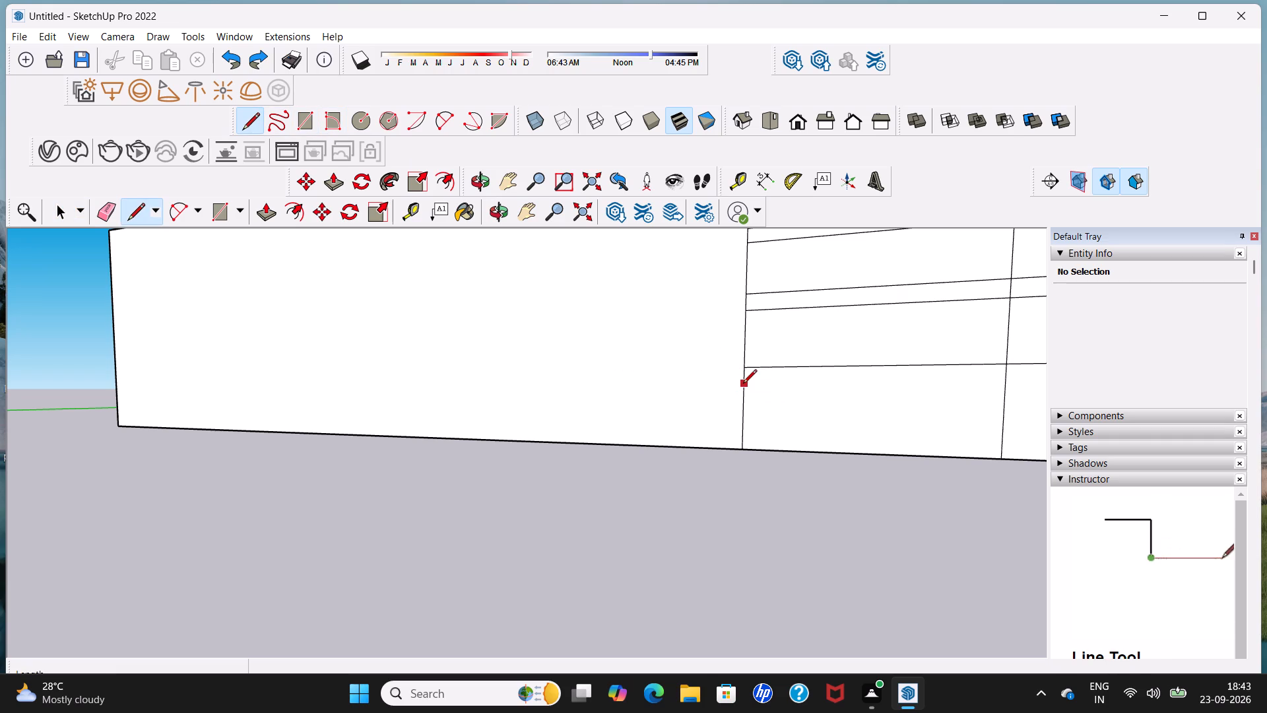
{"action": "left_click", "coordinate": [743, 384]}
{"action": "scroll", "coordinate": [818, 380], "scroll_direction": "down", "scroll_amount": 11}
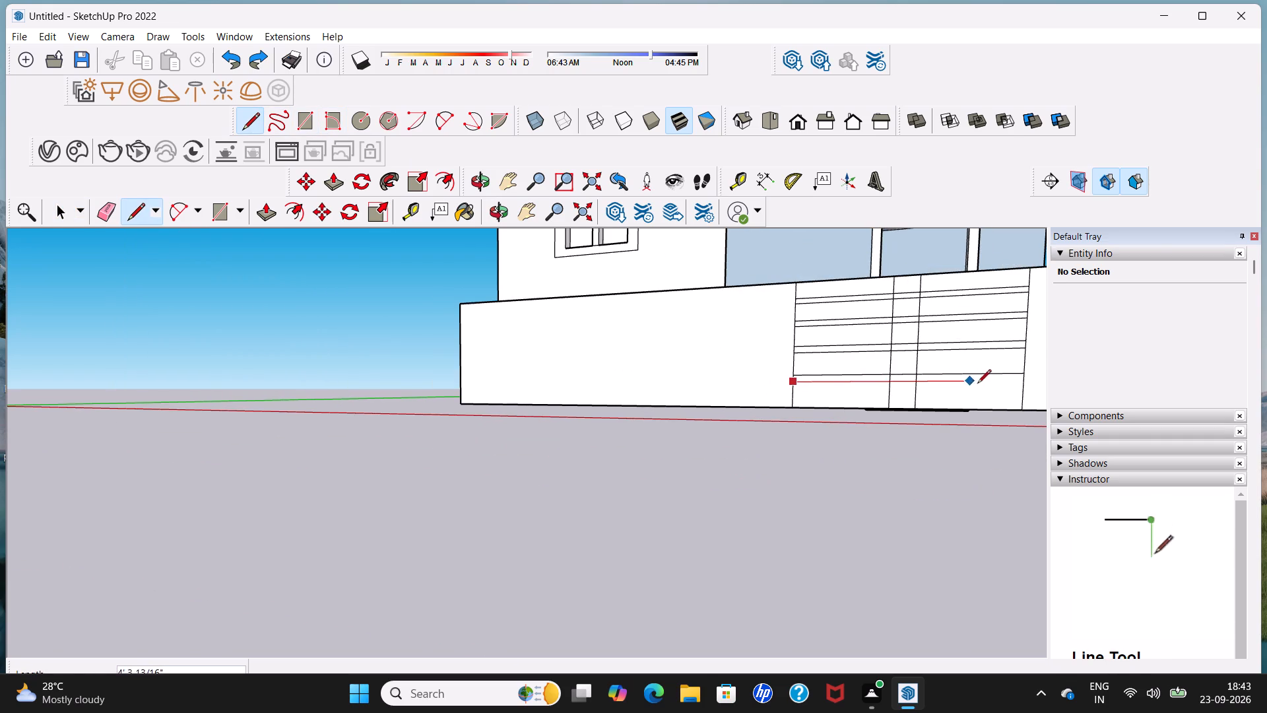
{"action": "left_click", "coordinate": [1027, 388]}
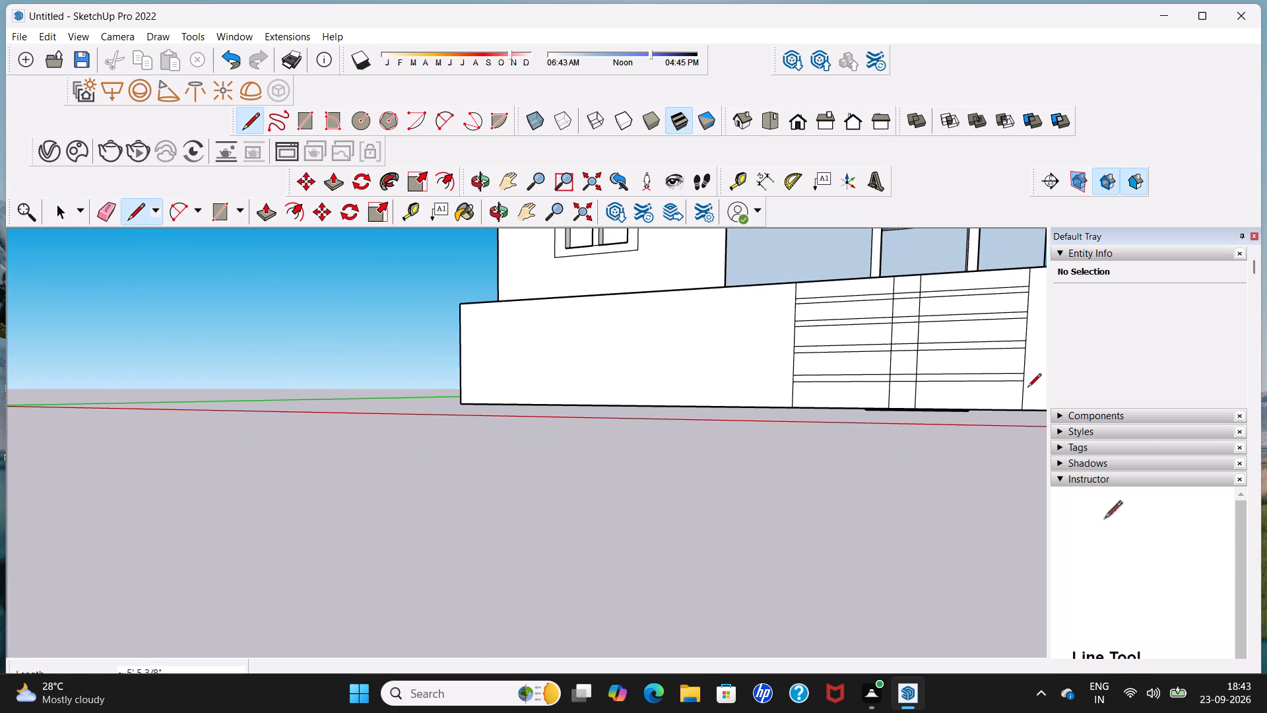
{"action": "key", "text": "space"}
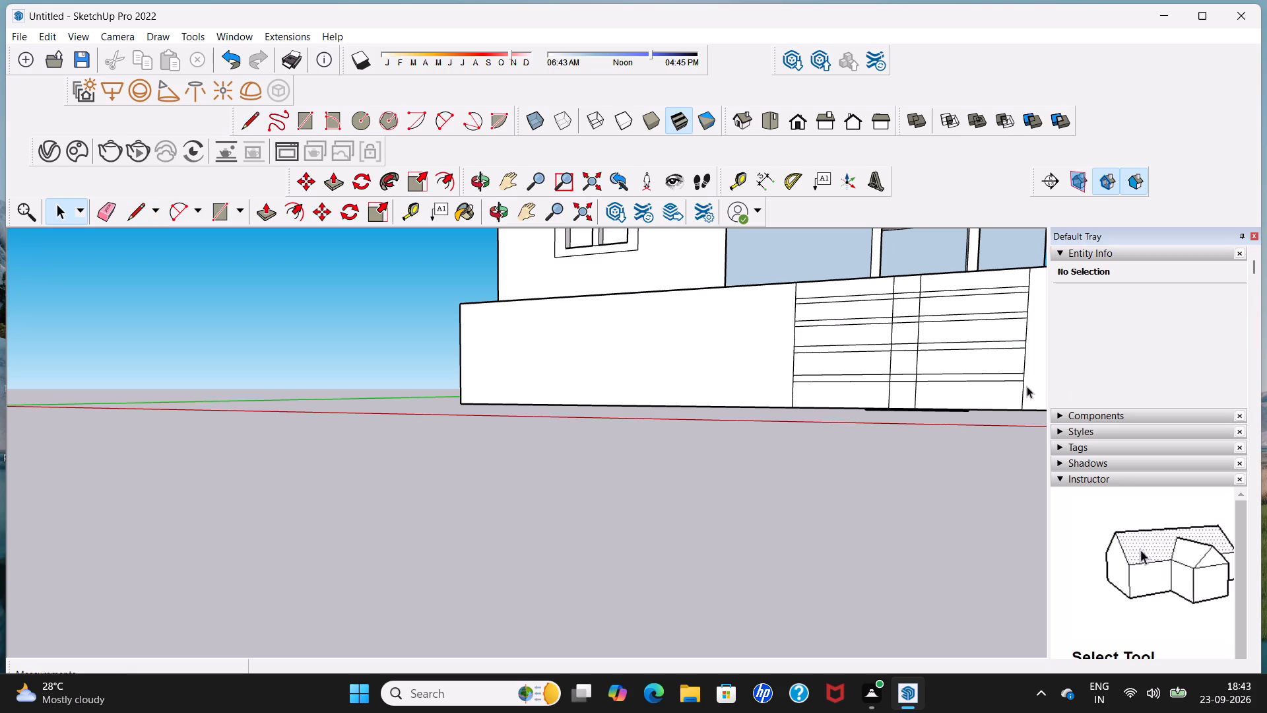
Examine the four pairs of gate lines and the front wall against the whole building facade.
{"action": "scroll", "coordinate": [924, 376], "scroll_direction": "down", "scroll_amount": 3}
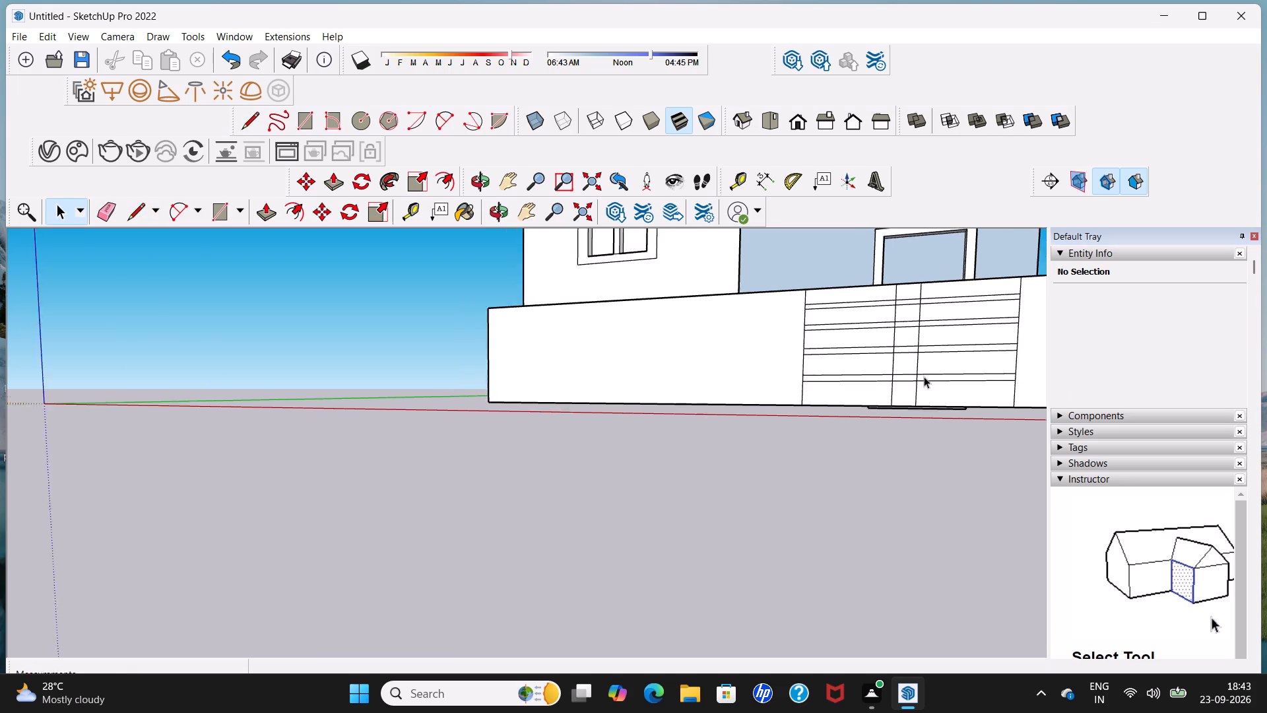
{"action": "scroll", "coordinate": [924, 376], "scroll_direction": "down", "scroll_amount": 6}
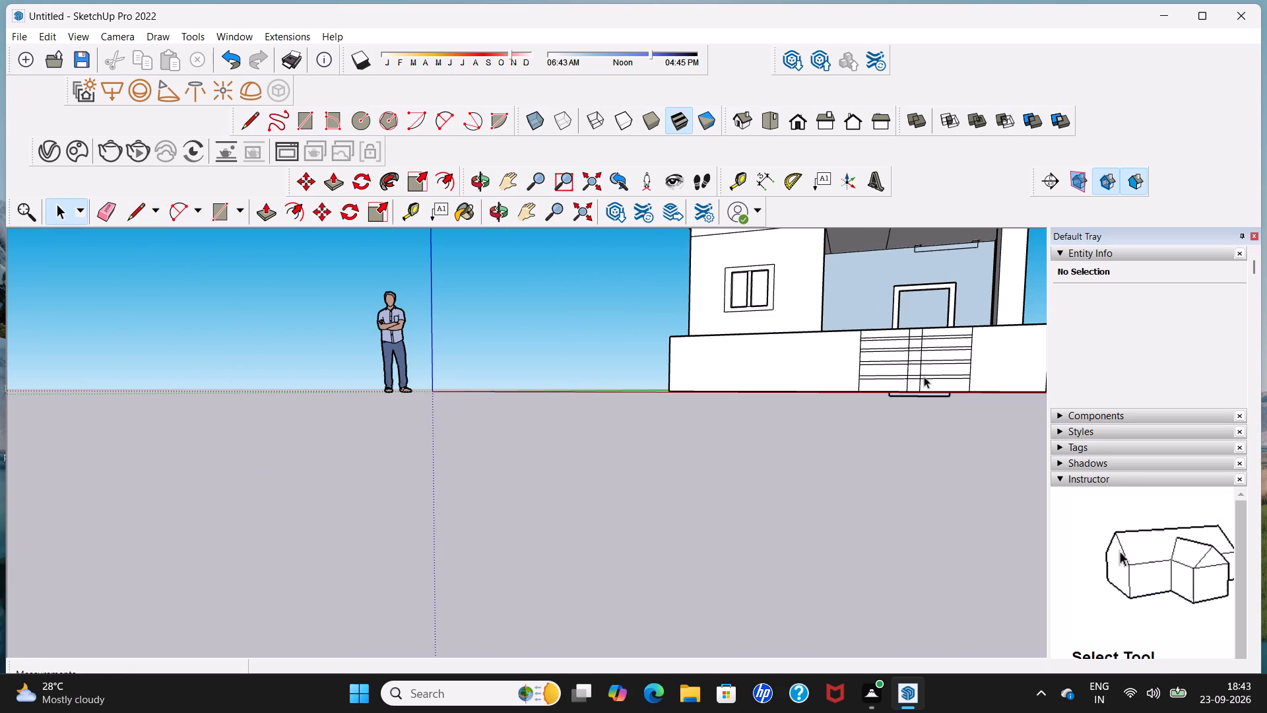
{"action": "middle_click_drag", "start_coordinate": [926, 376], "coordinate": [879, 393]}
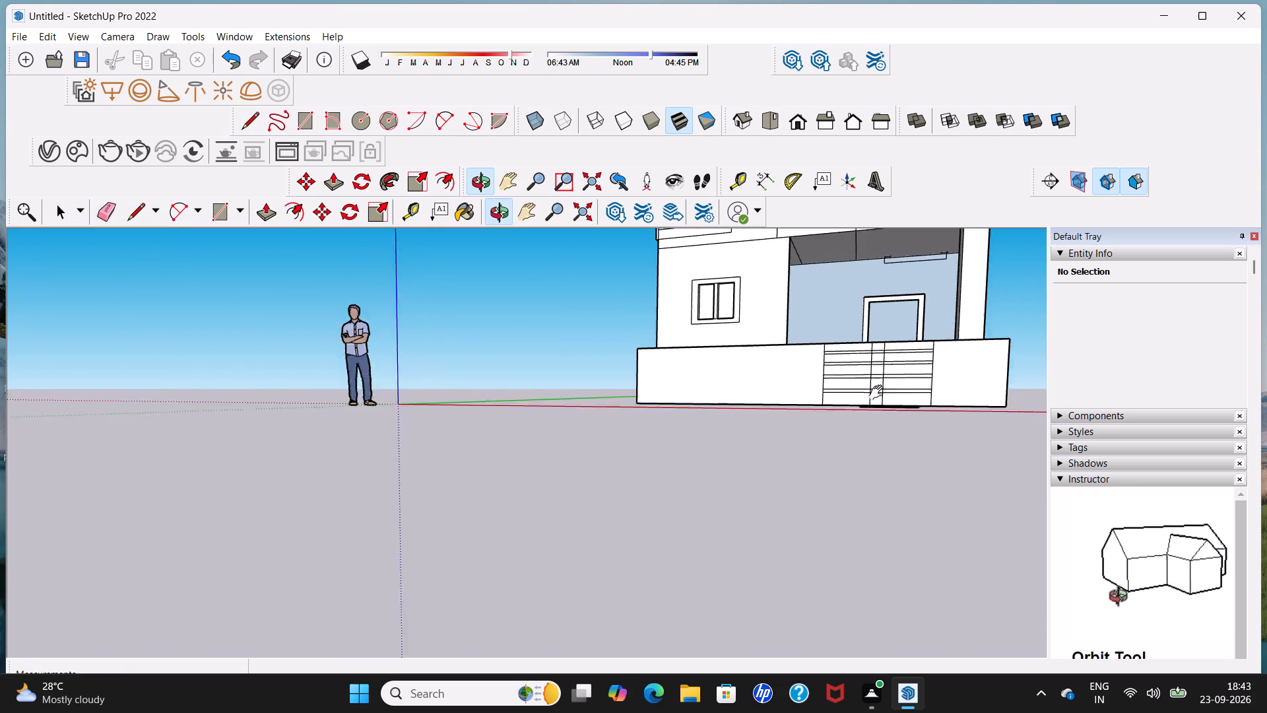
{"action": "middle_click_drag", "start_coordinate": [879, 393], "coordinate": [505, 463]}
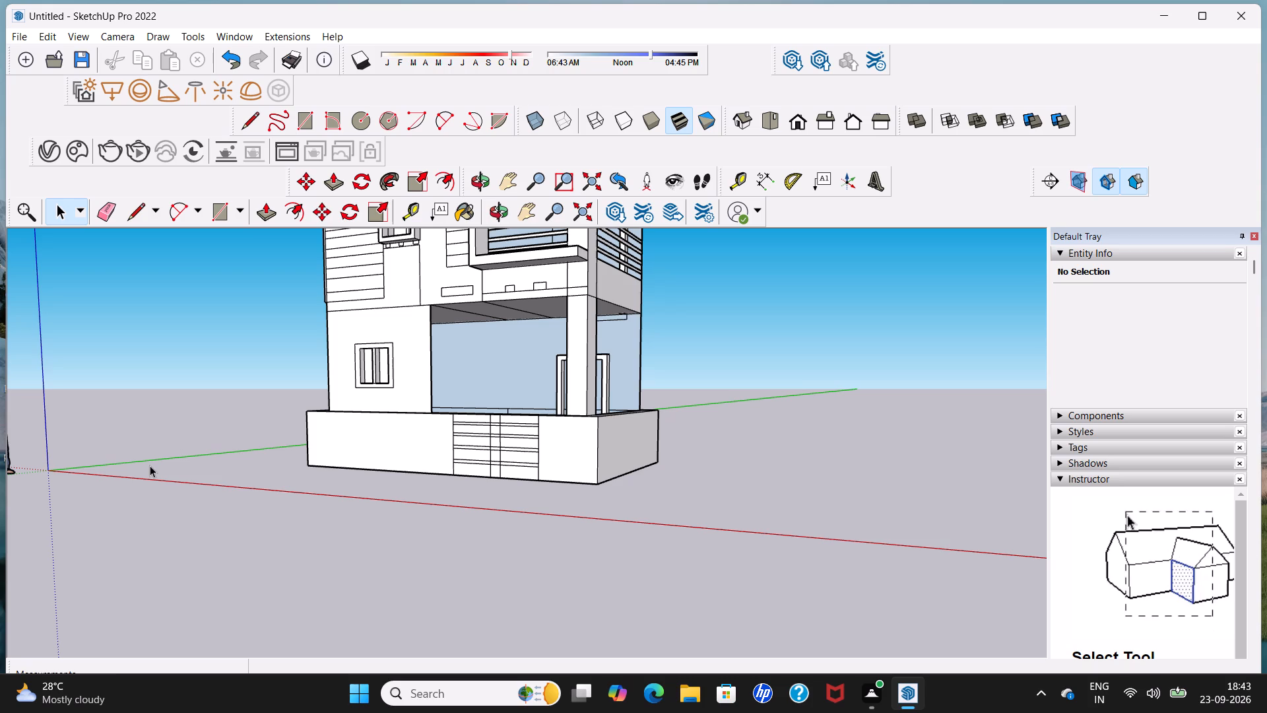
{"action": "middle_click_drag", "start_coordinate": [309, 419], "coordinate": [518, 428]}
{"action": "middle_click_drag", "start_coordinate": [541, 434], "coordinate": [451, 454]}
{"action": "scroll", "coordinate": [451, 454], "scroll_direction": "up", "scroll_amount": 5}
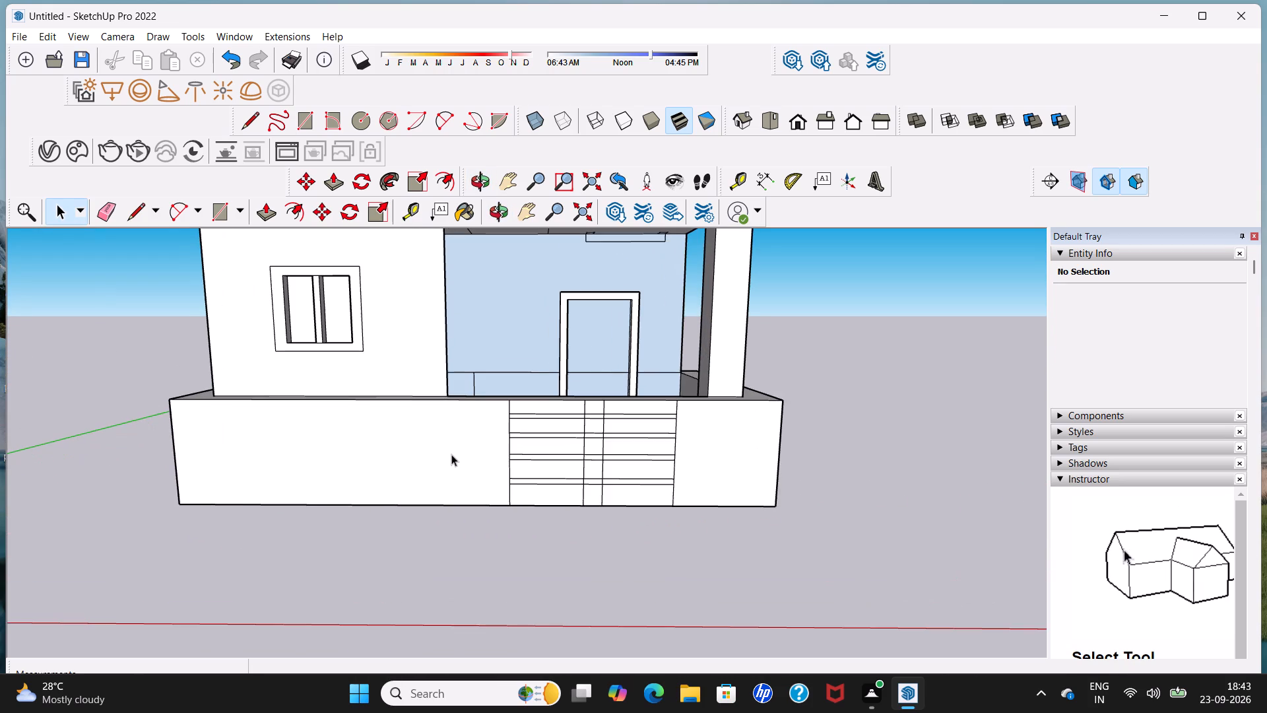
{"action": "key", "text": "space"}
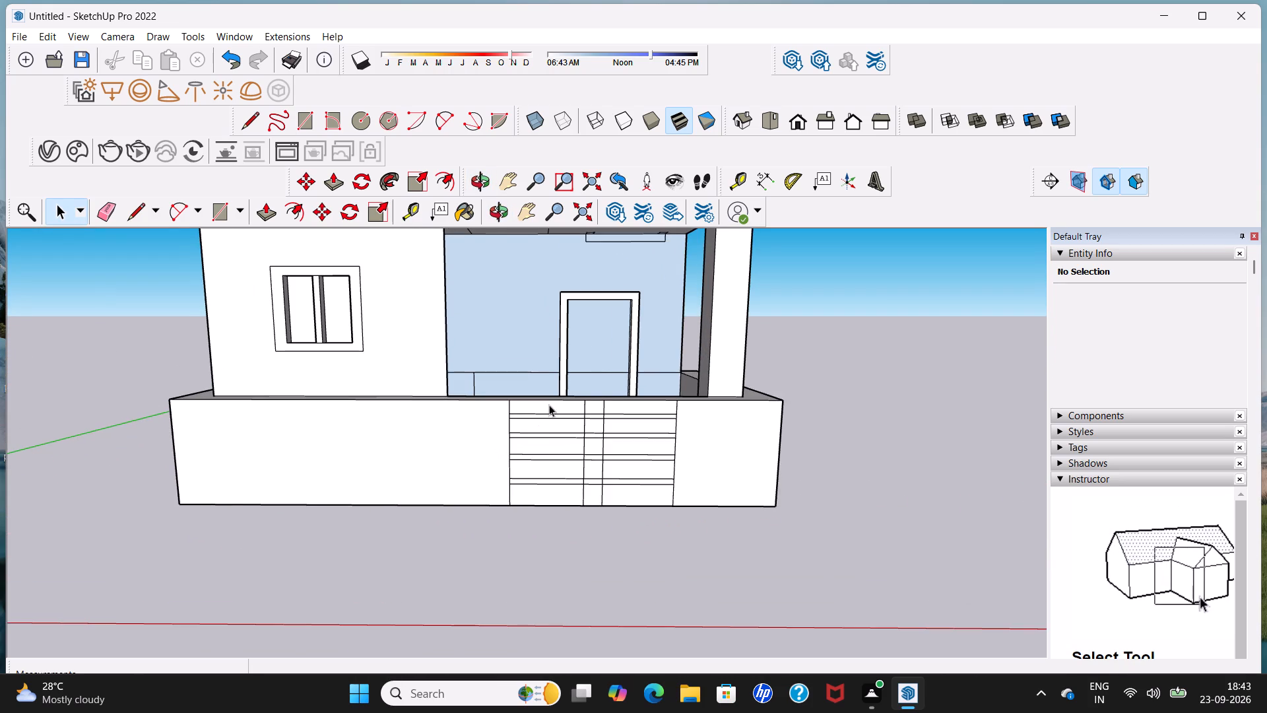
{"action": "scroll", "coordinate": [550, 418], "scroll_direction": "up", "scroll_amount": 5}
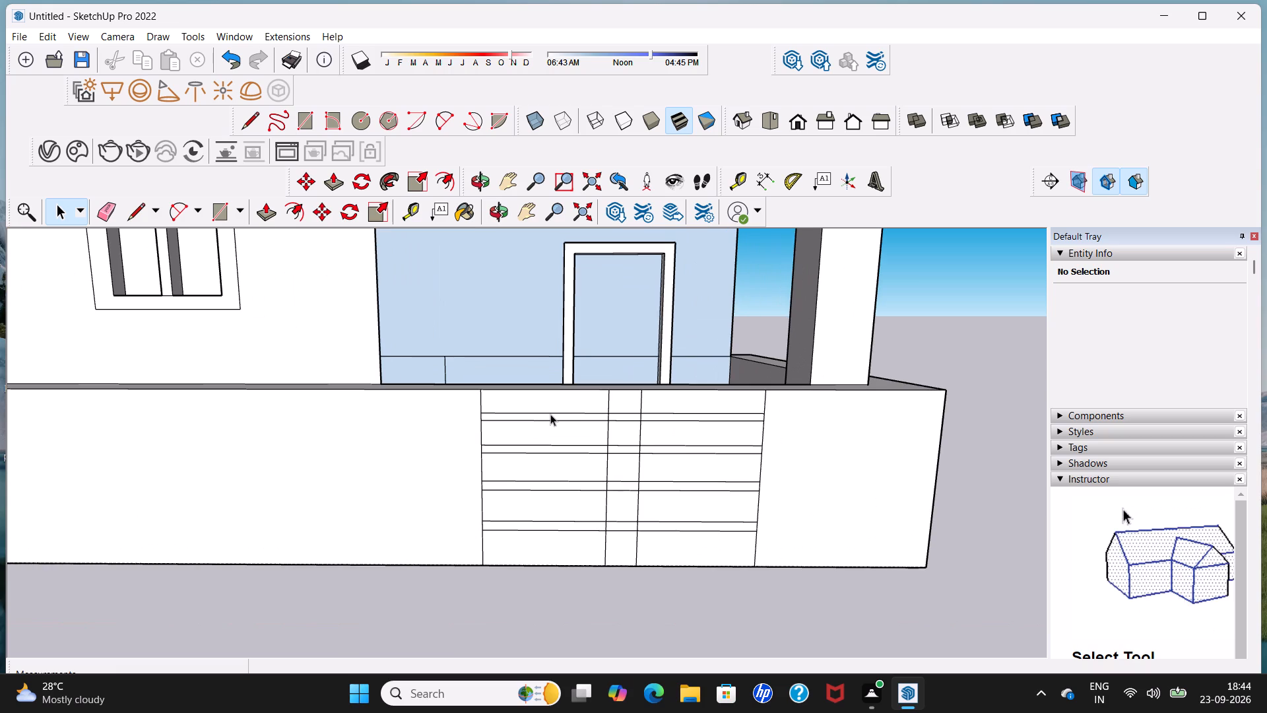
{"action": "scroll", "coordinate": [565, 415], "scroll_direction": "down", "scroll_amount": 6}
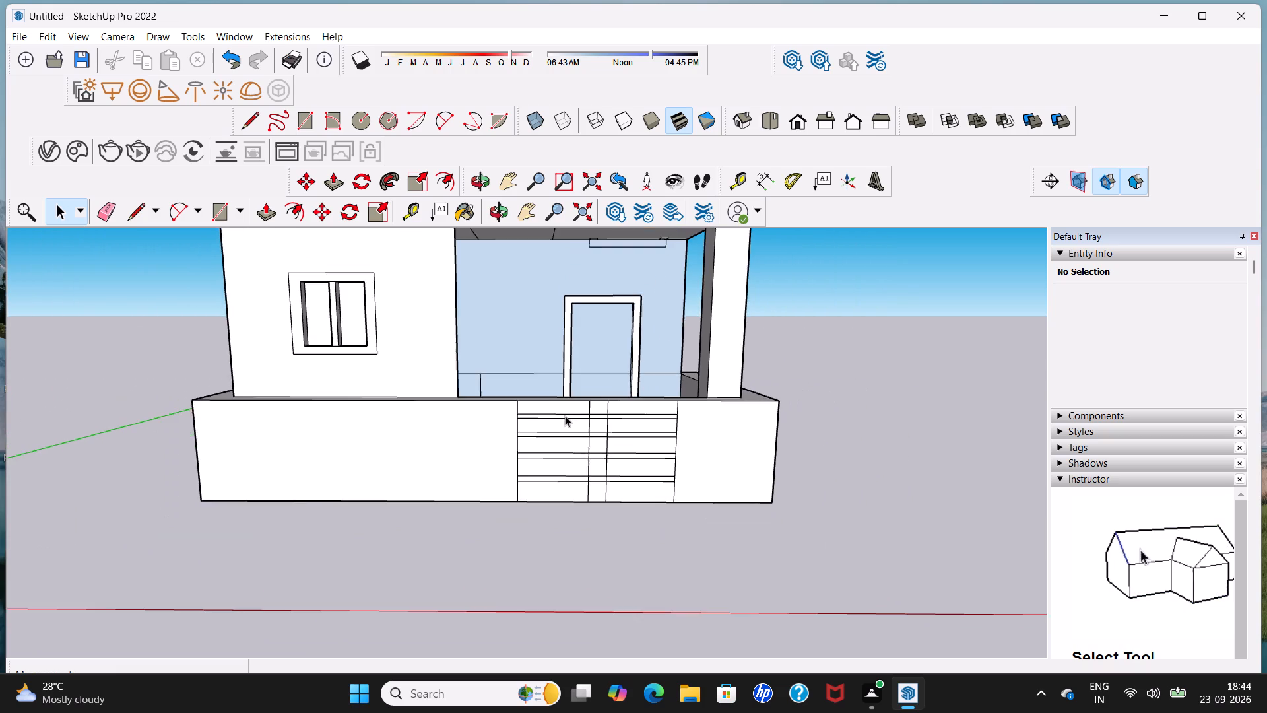
{"action": "scroll", "coordinate": [565, 415], "scroll_direction": "down", "scroll_amount": 3}
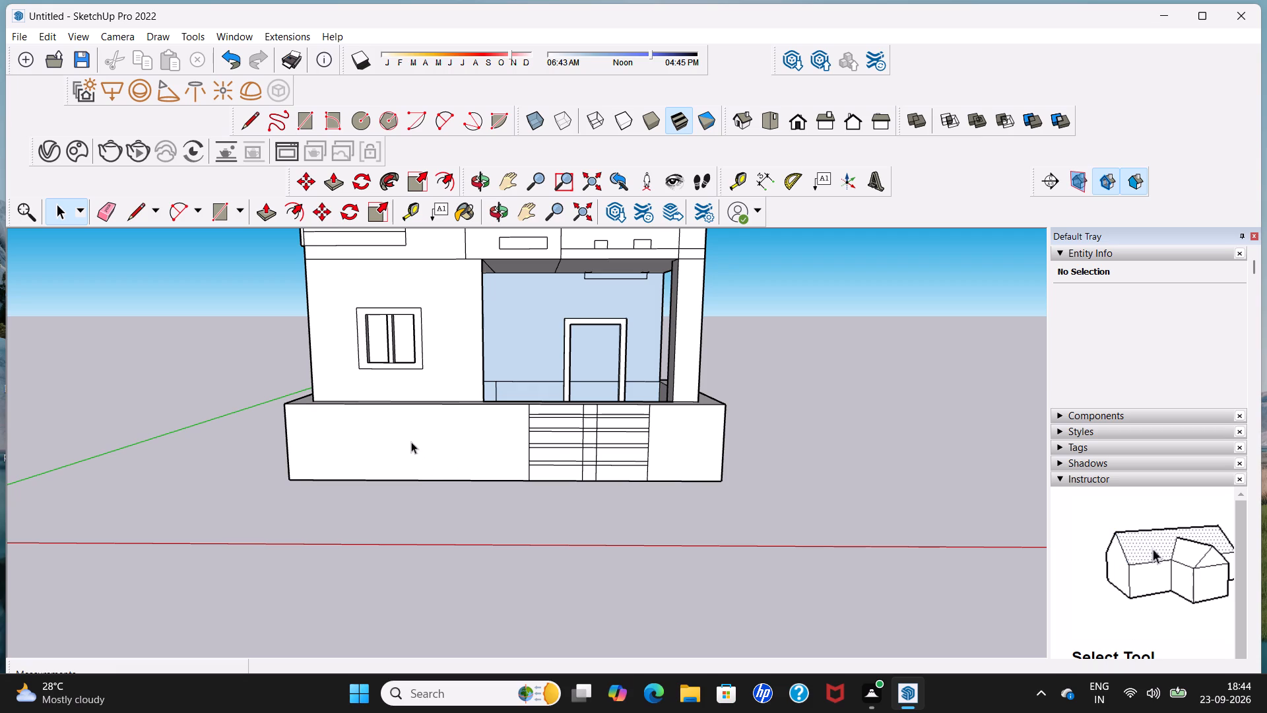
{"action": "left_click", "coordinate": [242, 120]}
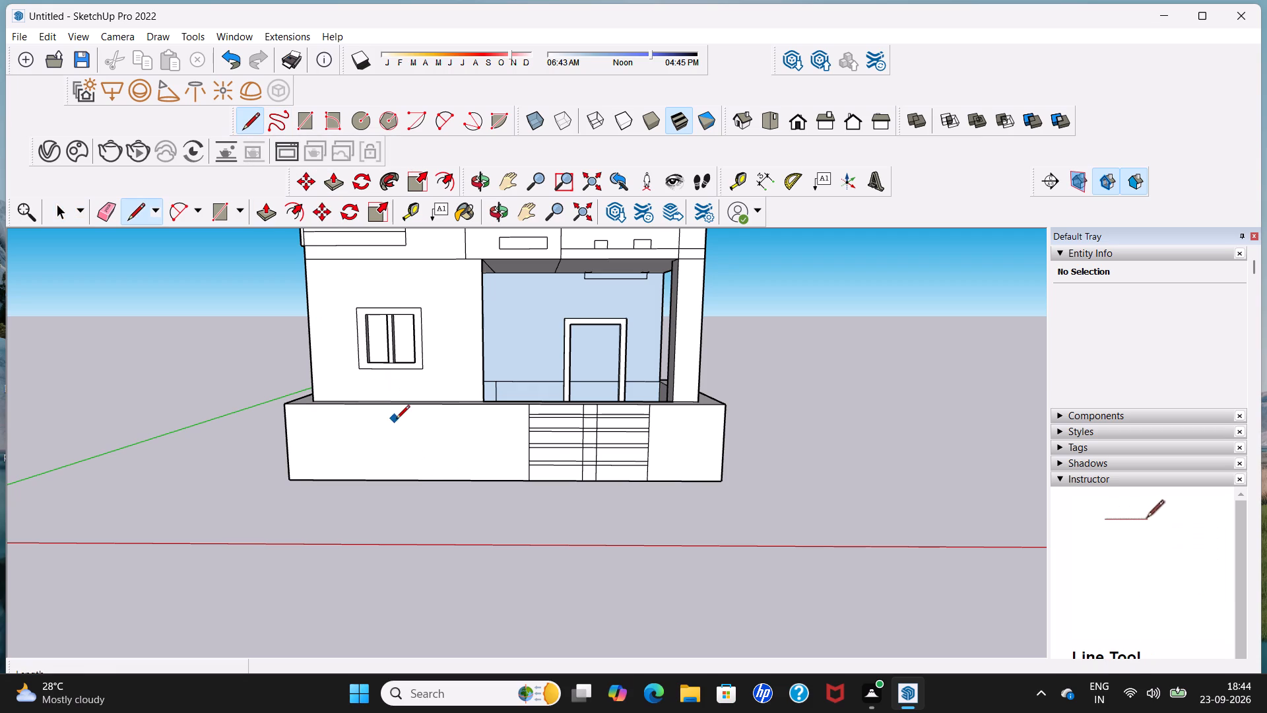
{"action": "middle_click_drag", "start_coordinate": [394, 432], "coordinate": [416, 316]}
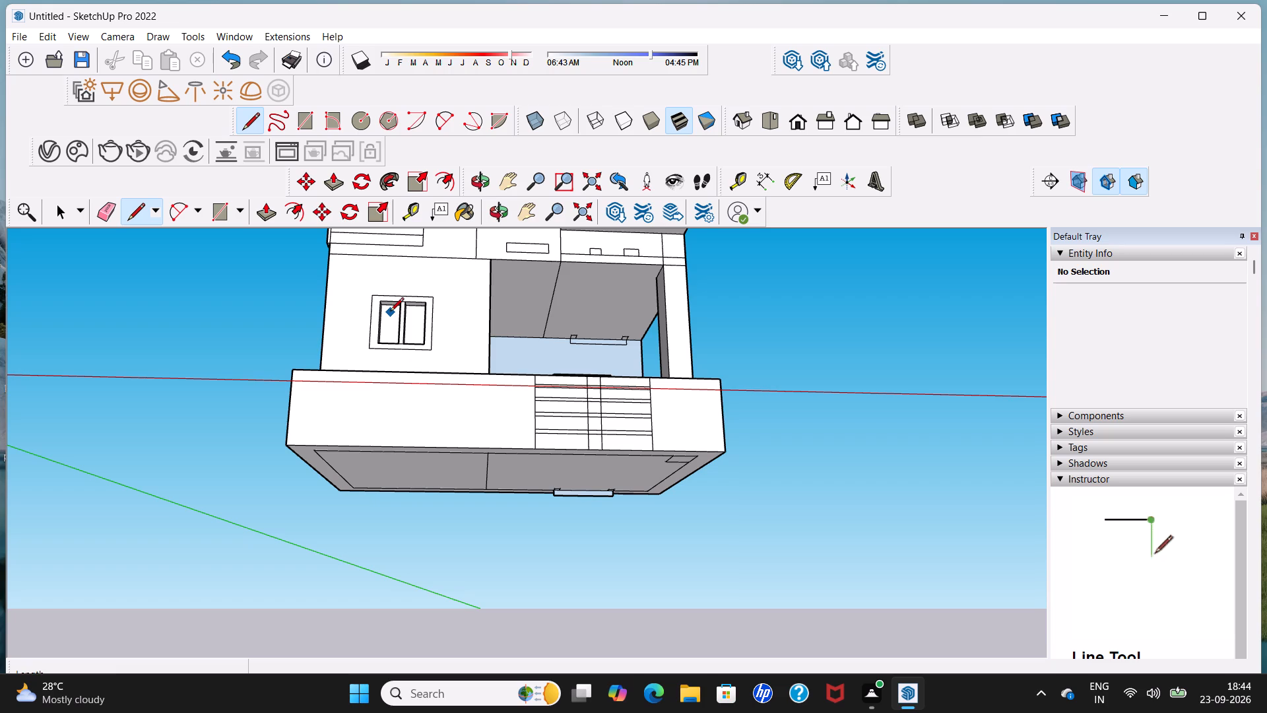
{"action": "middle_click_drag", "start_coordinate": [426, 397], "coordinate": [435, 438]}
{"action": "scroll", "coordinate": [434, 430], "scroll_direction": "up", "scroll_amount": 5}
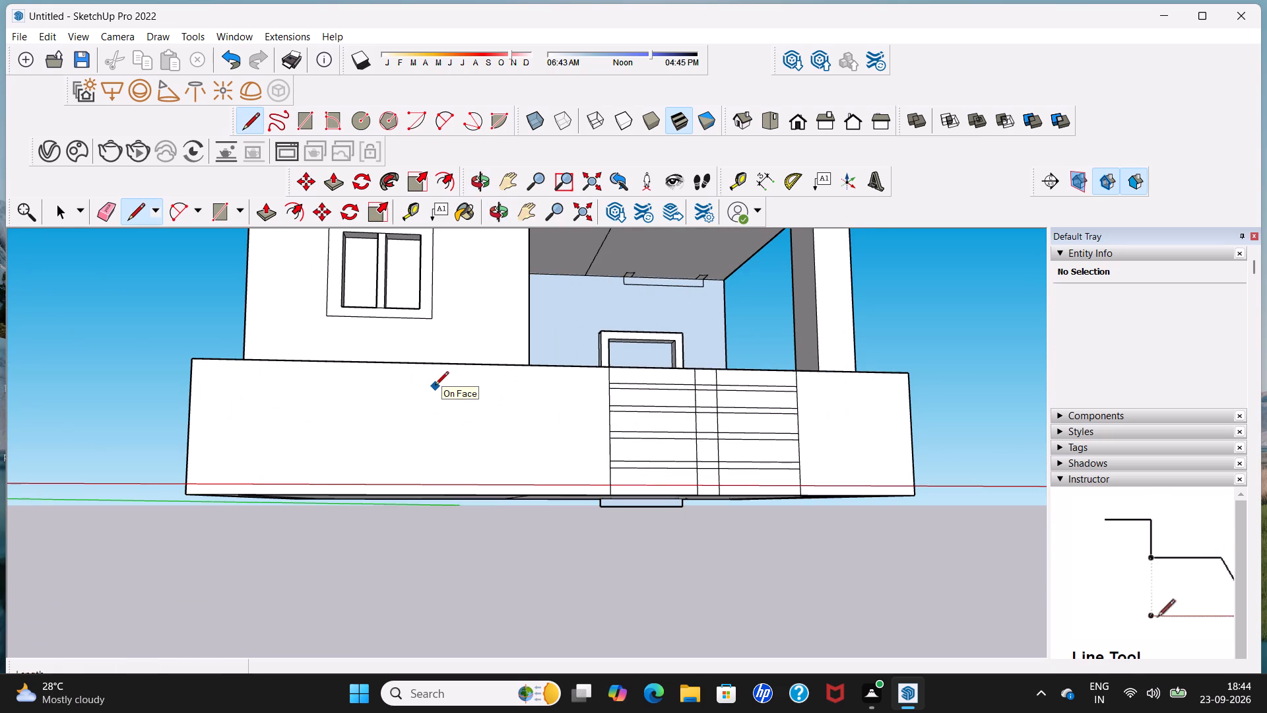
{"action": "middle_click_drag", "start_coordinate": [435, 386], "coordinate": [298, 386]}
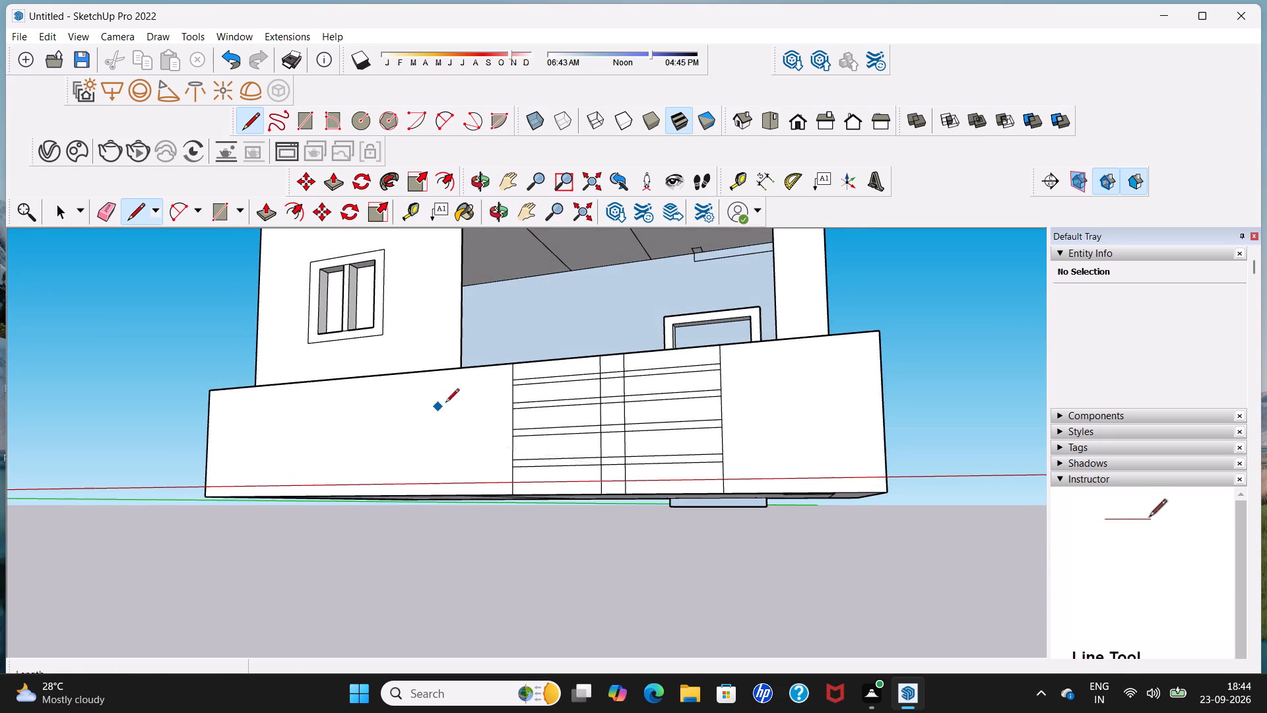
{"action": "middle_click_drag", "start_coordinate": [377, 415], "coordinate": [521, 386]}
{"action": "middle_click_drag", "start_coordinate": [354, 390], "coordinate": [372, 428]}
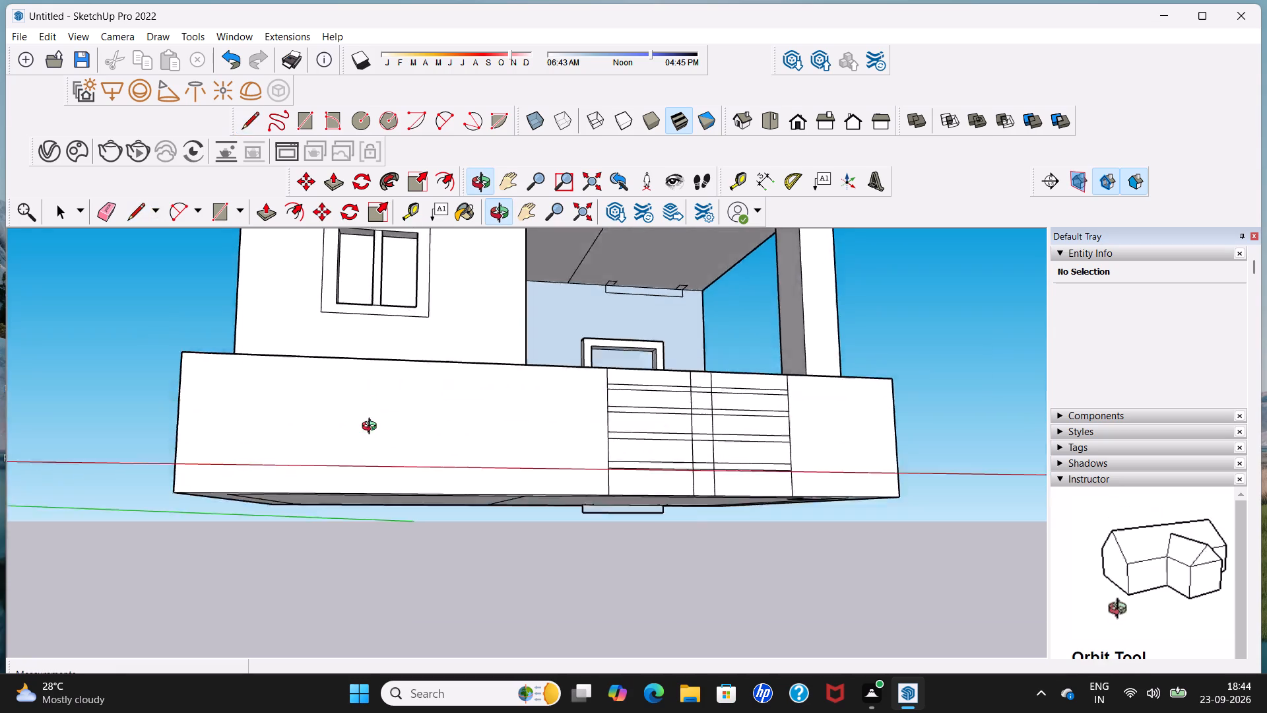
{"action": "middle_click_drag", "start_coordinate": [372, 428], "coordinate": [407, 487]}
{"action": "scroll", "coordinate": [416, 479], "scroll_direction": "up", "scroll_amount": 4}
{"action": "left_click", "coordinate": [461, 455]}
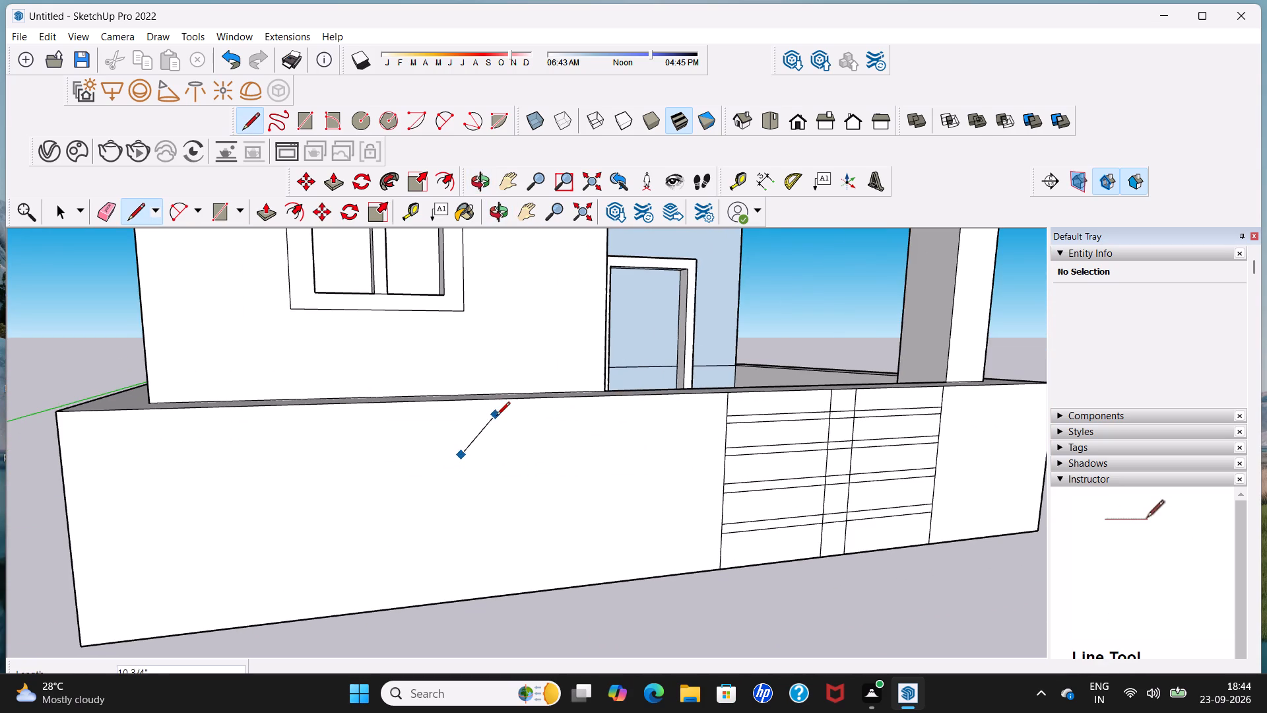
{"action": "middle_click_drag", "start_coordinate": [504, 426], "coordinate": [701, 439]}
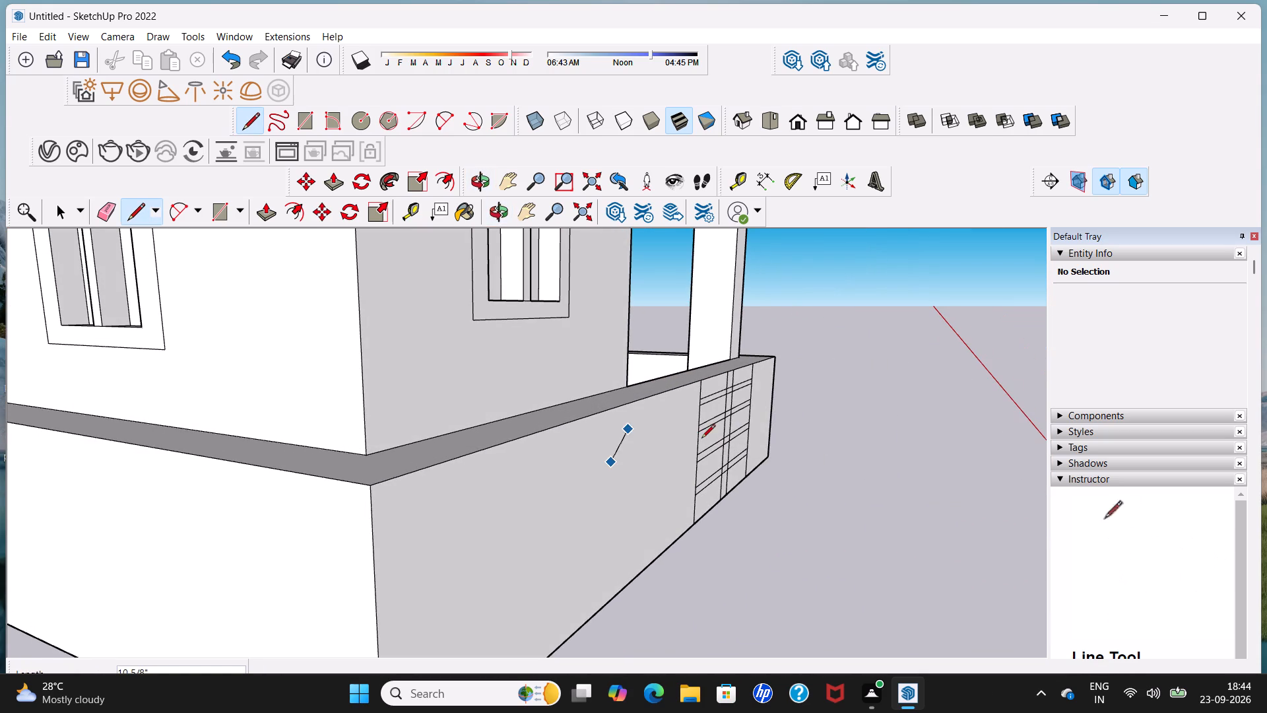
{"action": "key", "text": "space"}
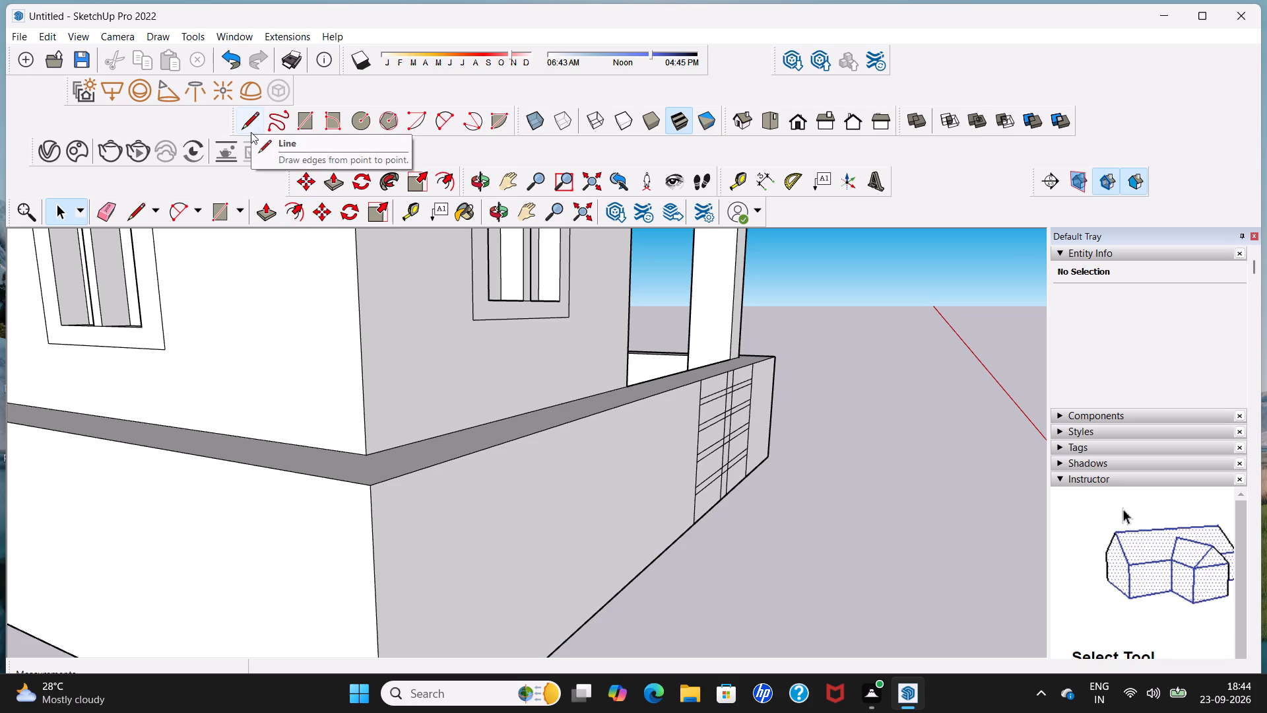
Place a horizontal guide line on the front wall about 9 3/16" below its top edge.
{"action": "left_click", "coordinate": [731, 185]}
{"action": "scroll", "coordinate": [735, 307], "scroll_direction": "down", "scroll_amount": 7}
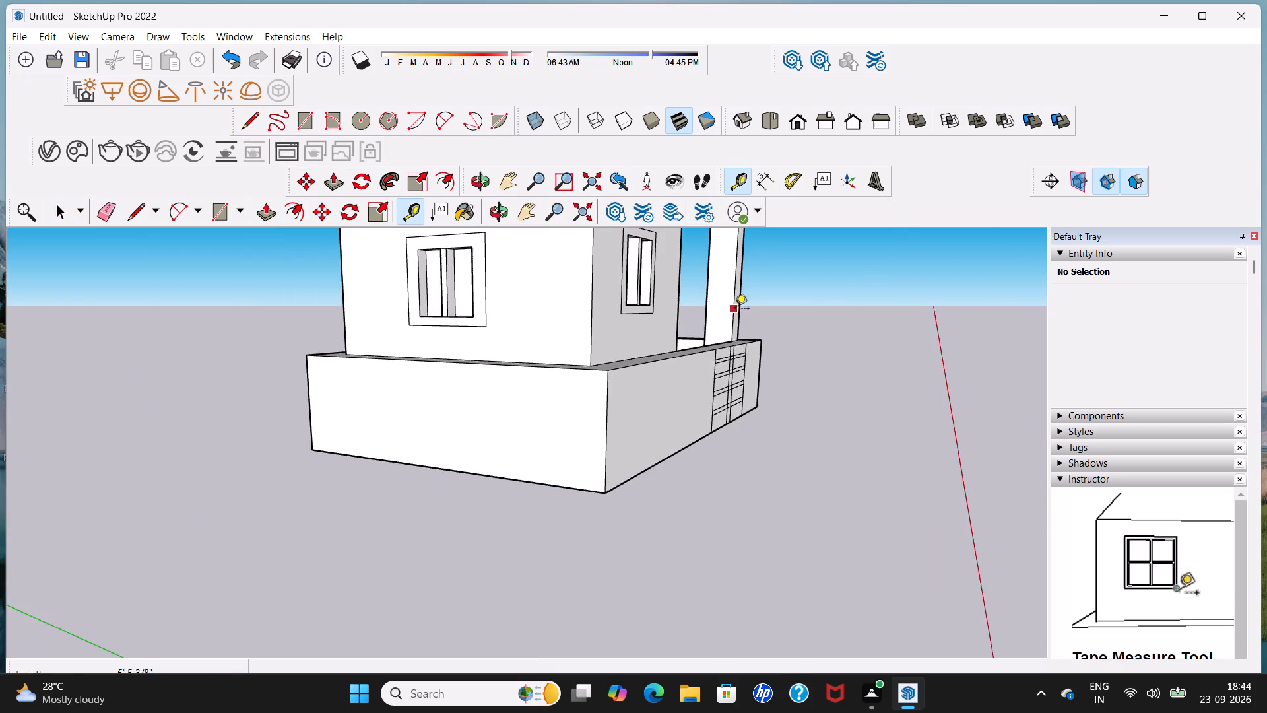
{"action": "scroll", "coordinate": [735, 310], "scroll_direction": "down", "scroll_amount": 2}
{"action": "middle_click_drag", "start_coordinate": [731, 354], "coordinate": [562, 360]}
{"action": "scroll", "coordinate": [579, 351], "scroll_direction": "up", "scroll_amount": 4}
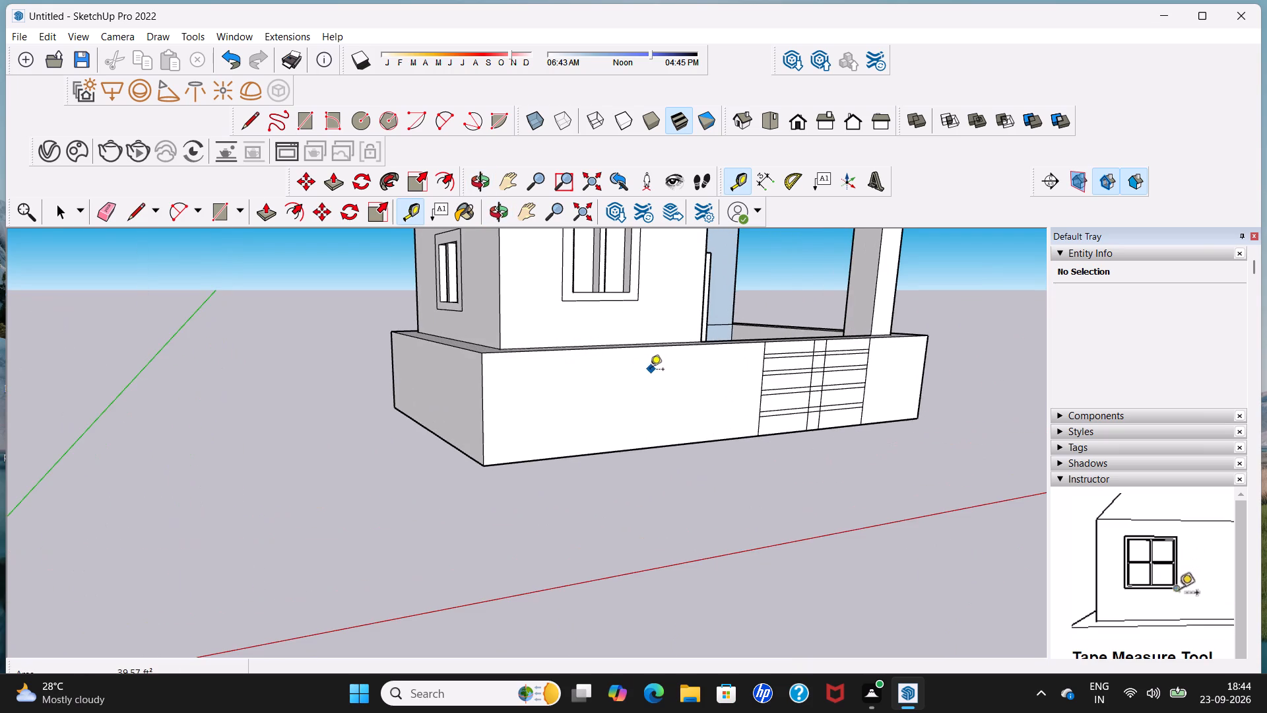
{"action": "middle_click_drag", "start_coordinate": [601, 380], "coordinate": [540, 378]}
{"action": "scroll", "coordinate": [583, 352], "scroll_direction": "up", "scroll_amount": 4}
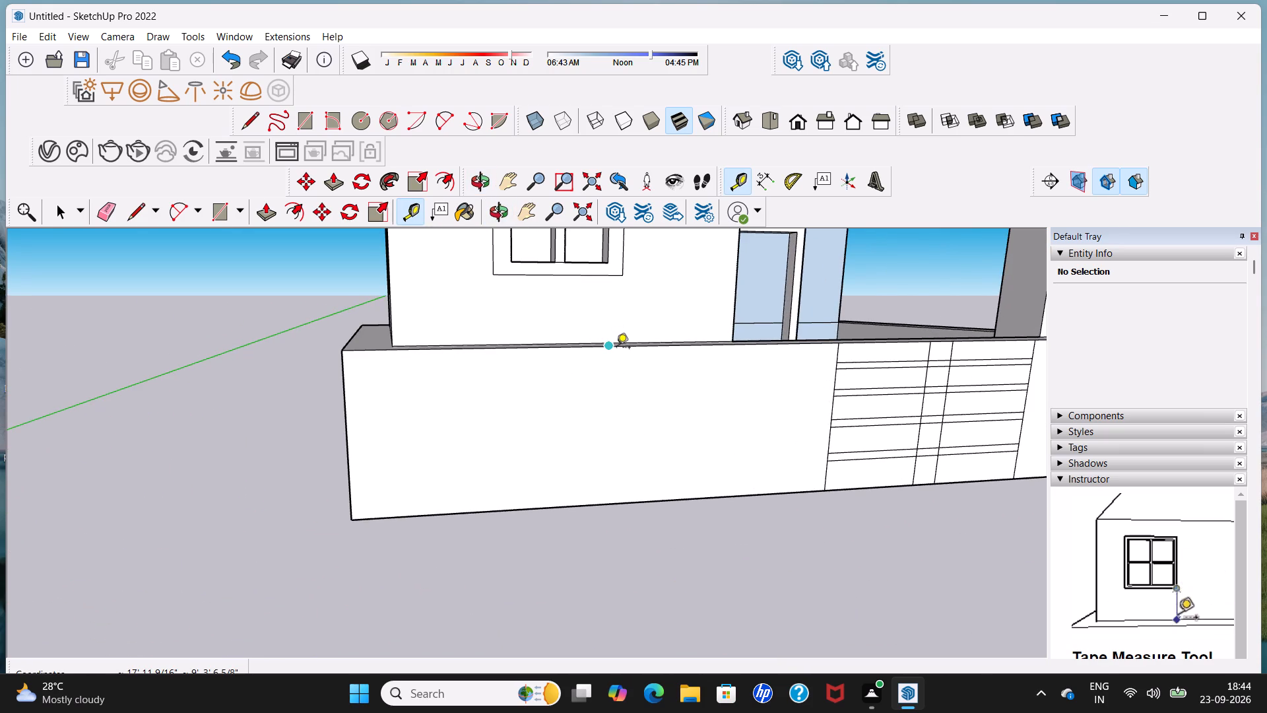
{"action": "left_click", "coordinate": [616, 349]}
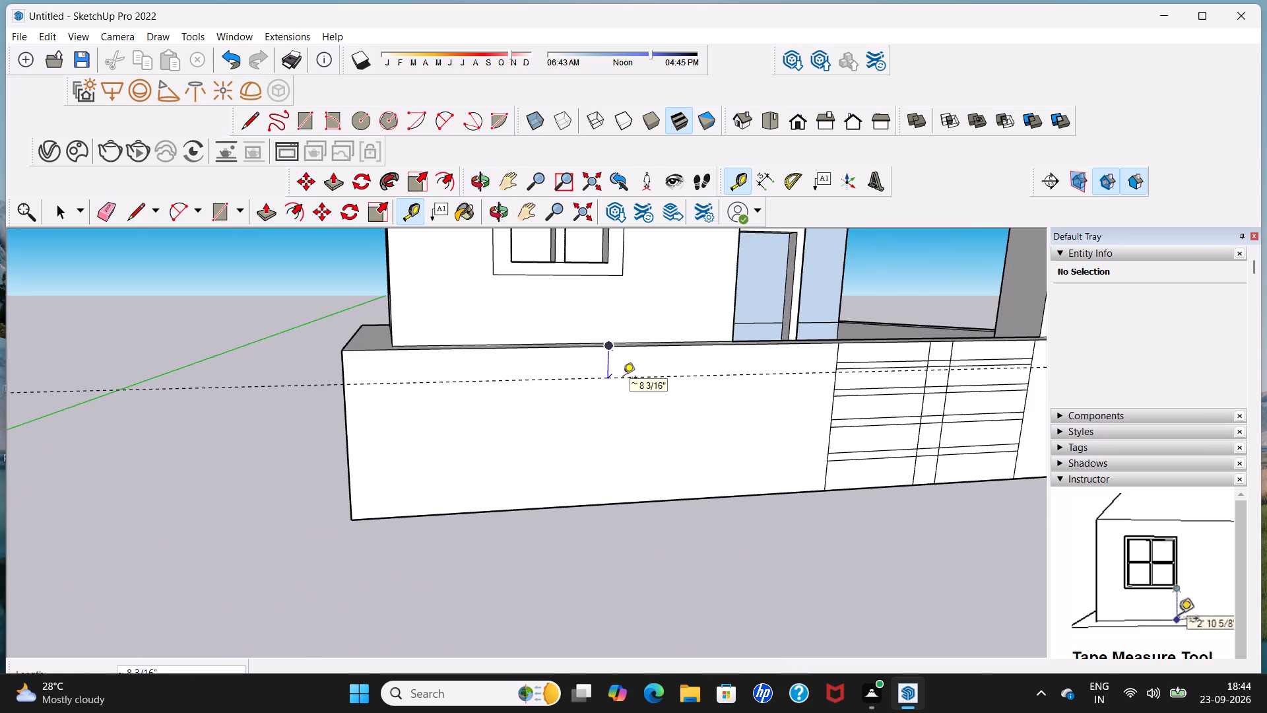
{"action": "left_click", "coordinate": [623, 382]}
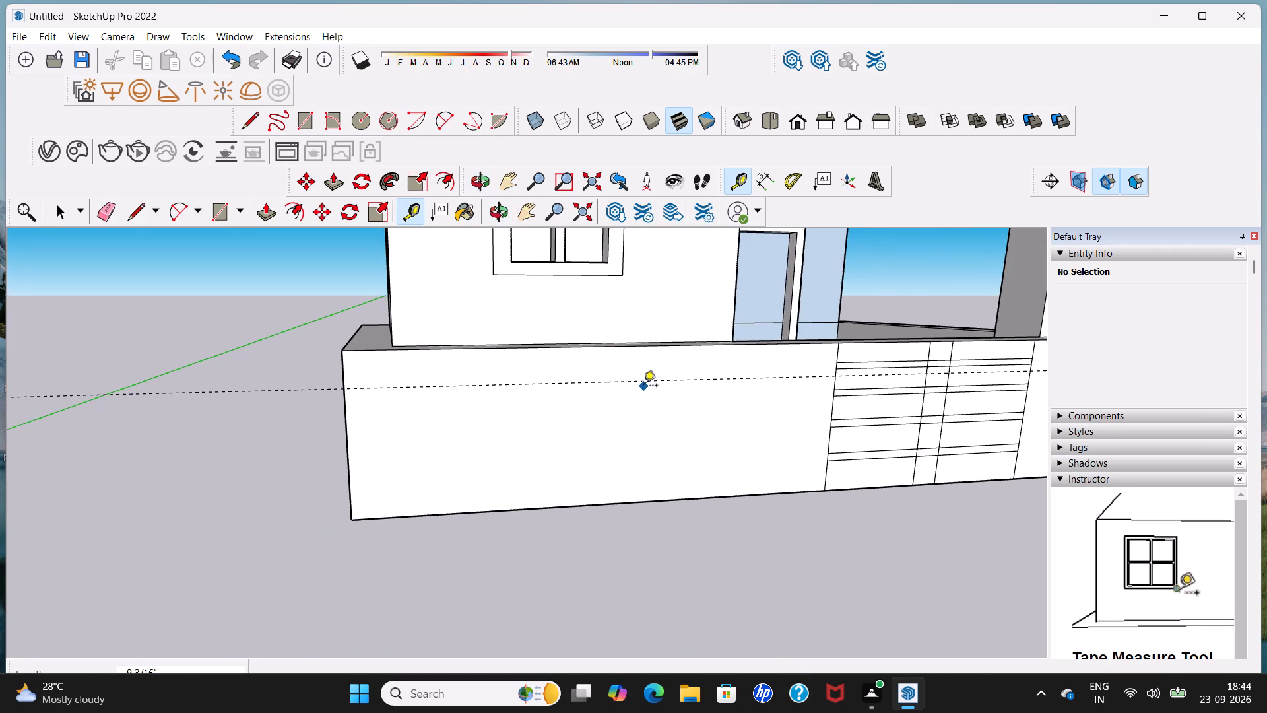
Place a second horizontal guide line about 1' 10 1/4" below the first one on the front wall.
{"action": "left_click", "coordinate": [643, 383]}
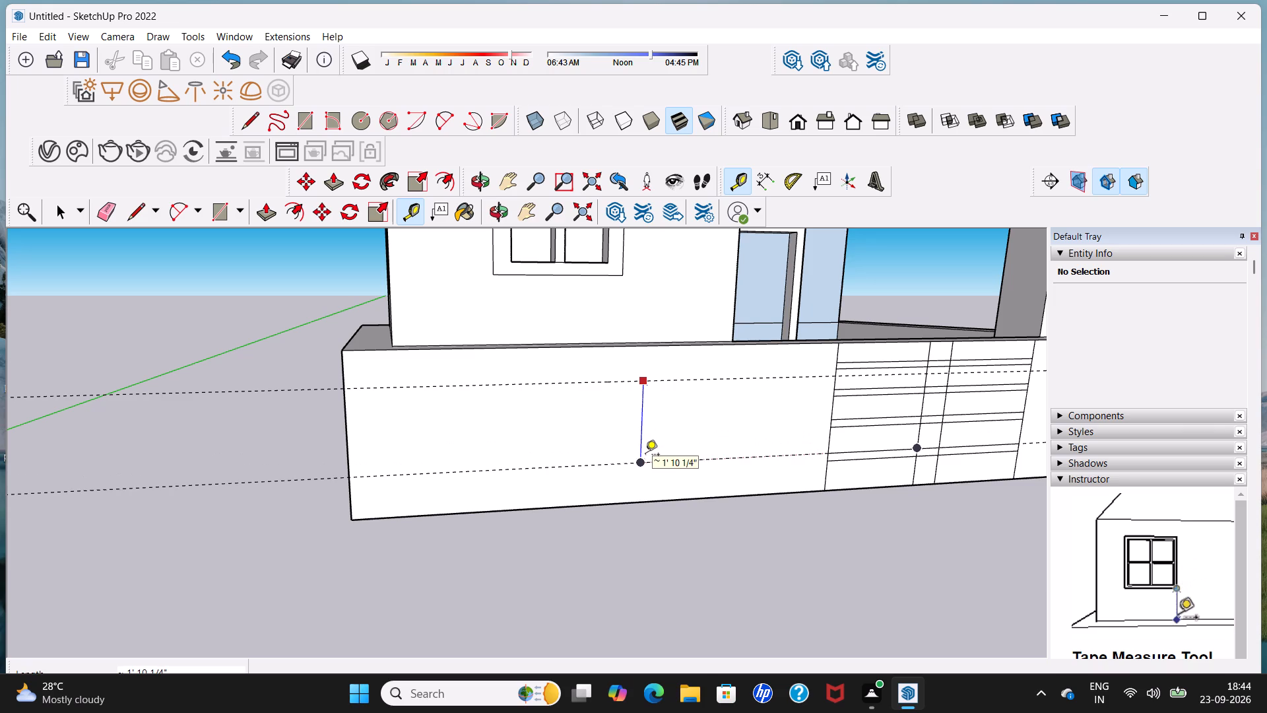
{"action": "left_click", "coordinate": [645, 456]}
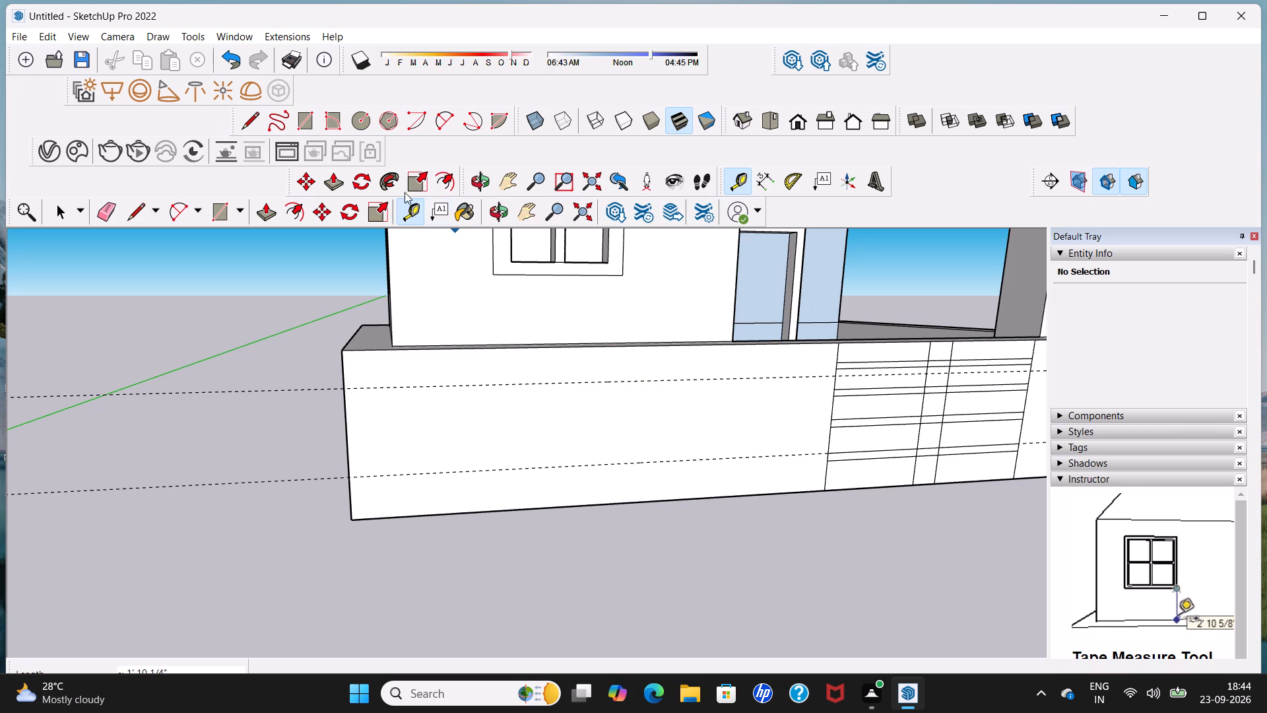
Place a vertical guide line on the front wall about 4' 3/4" from the gate's near vertical edge.
{"action": "left_click", "coordinate": [833, 415]}
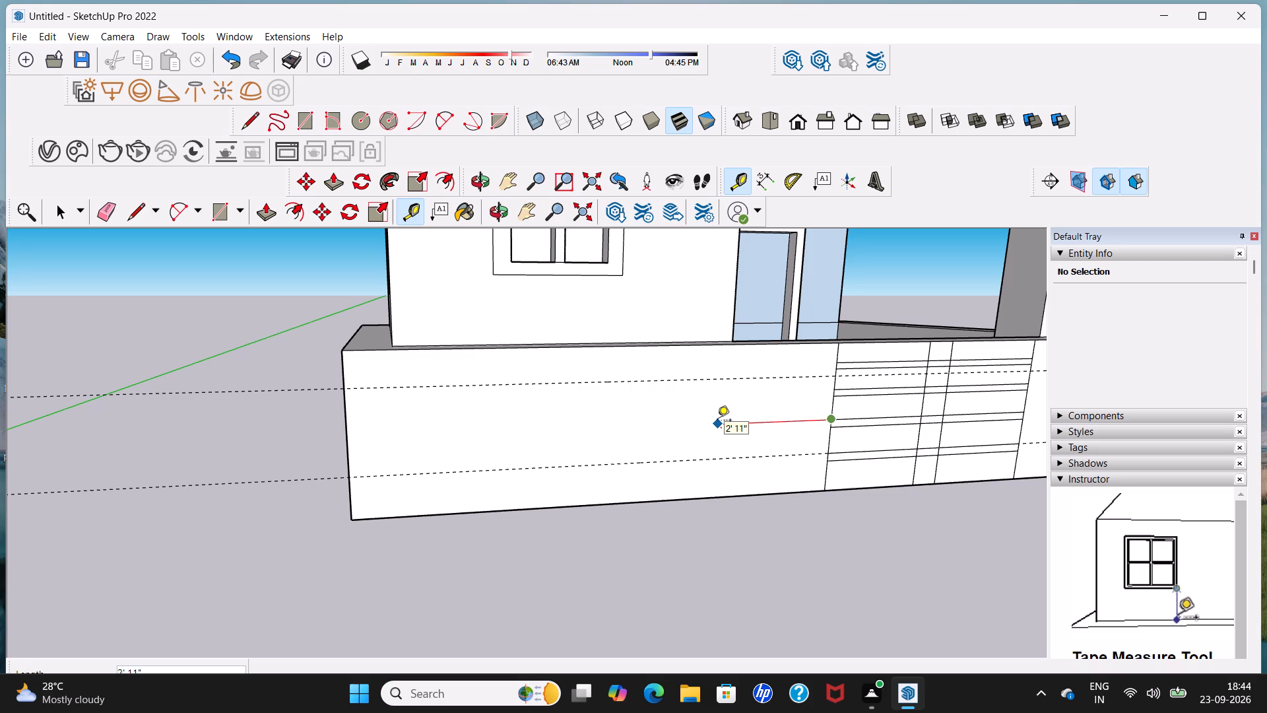
{"action": "key", "text": "space"}
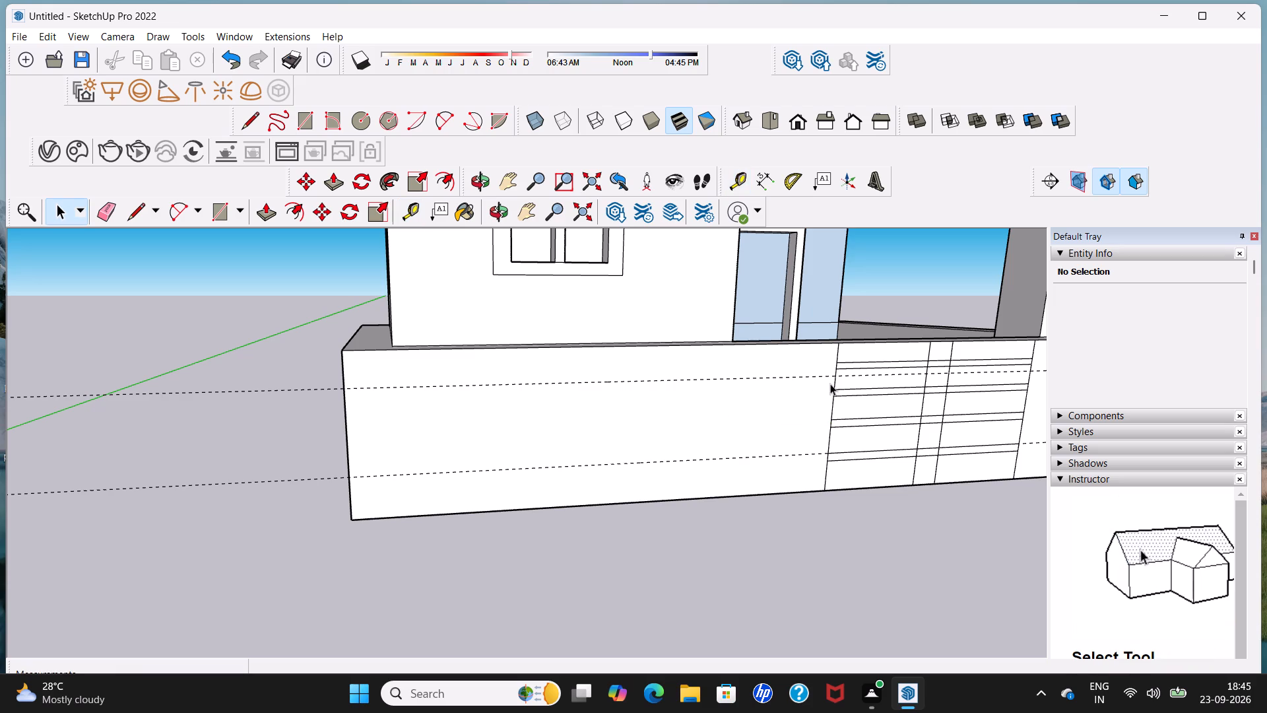
{"action": "left_click", "coordinate": [741, 186]}
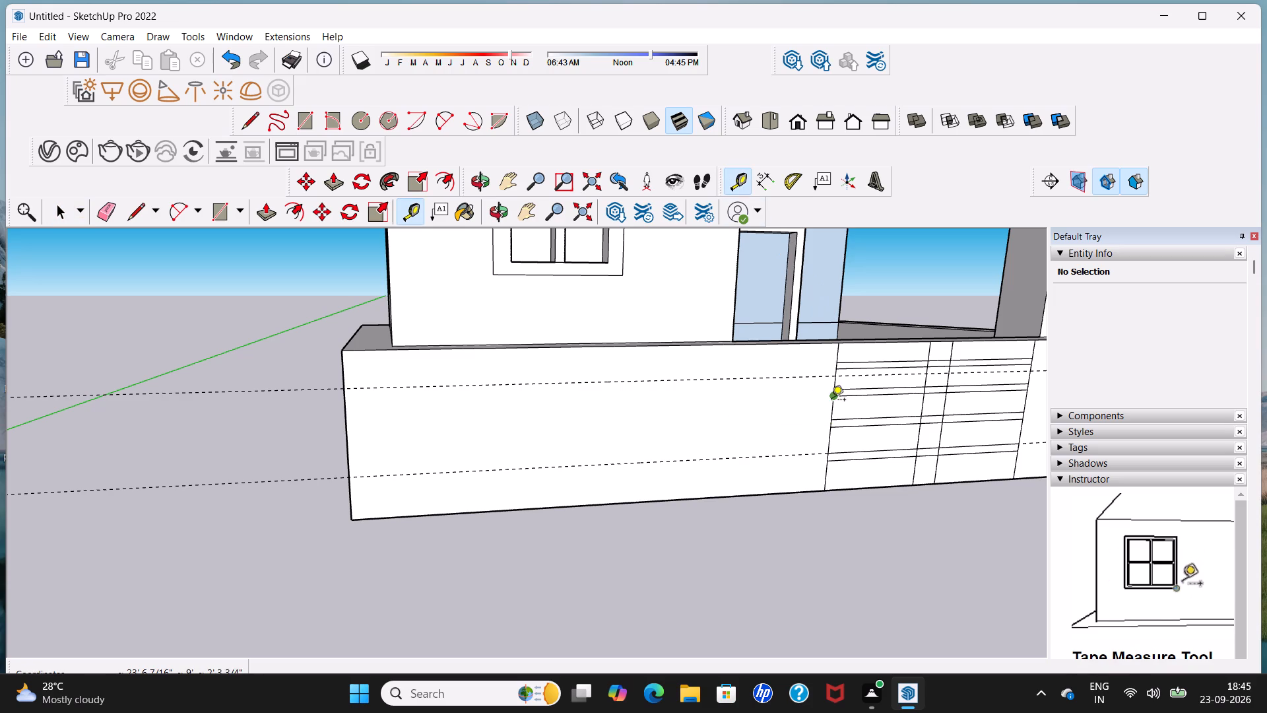
{"action": "left_click", "coordinate": [833, 409]}
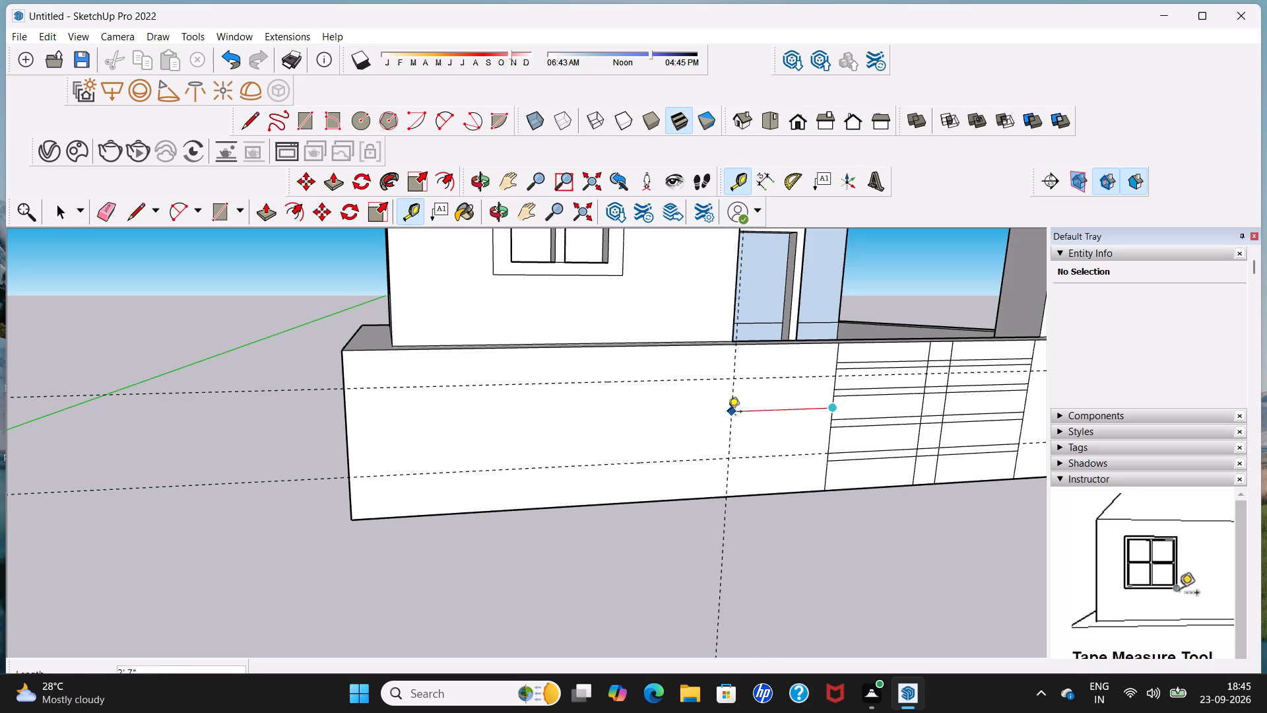
{"action": "middle_click_drag", "start_coordinate": [701, 411], "coordinate": [804, 411]}
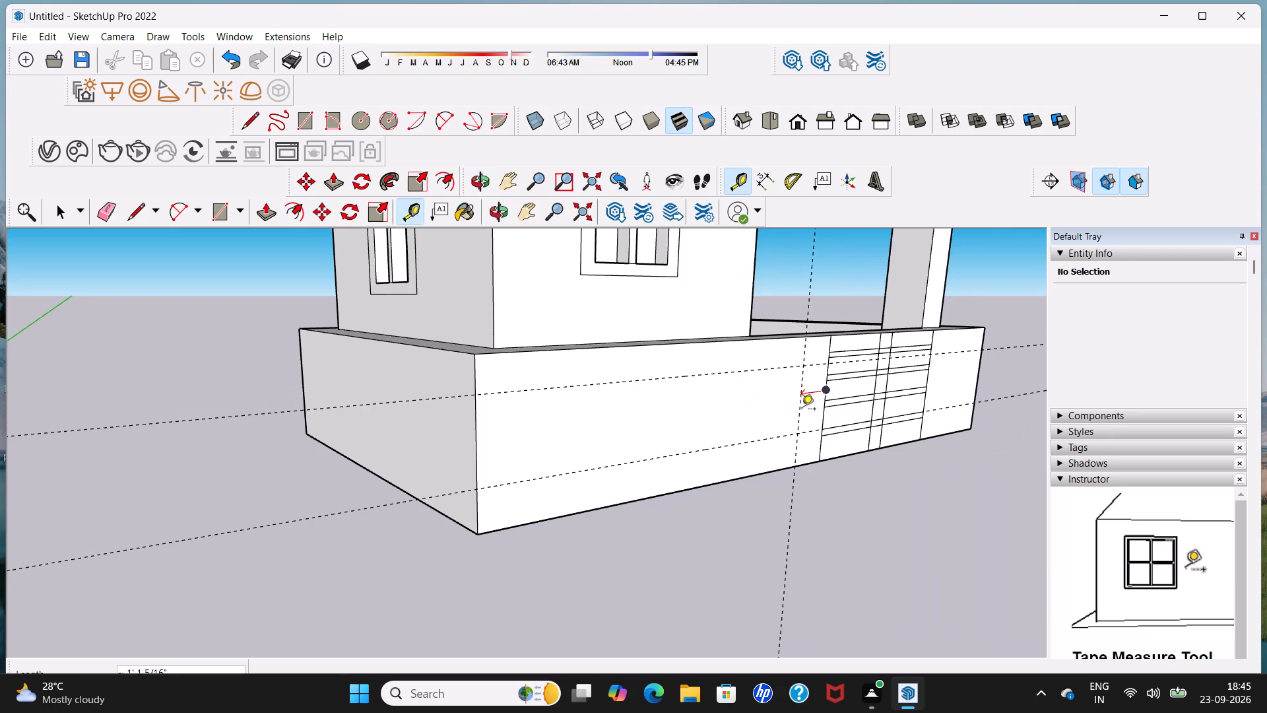
{"action": "left_click", "coordinate": [727, 399]}
{"action": "left_click", "coordinate": [723, 400]}
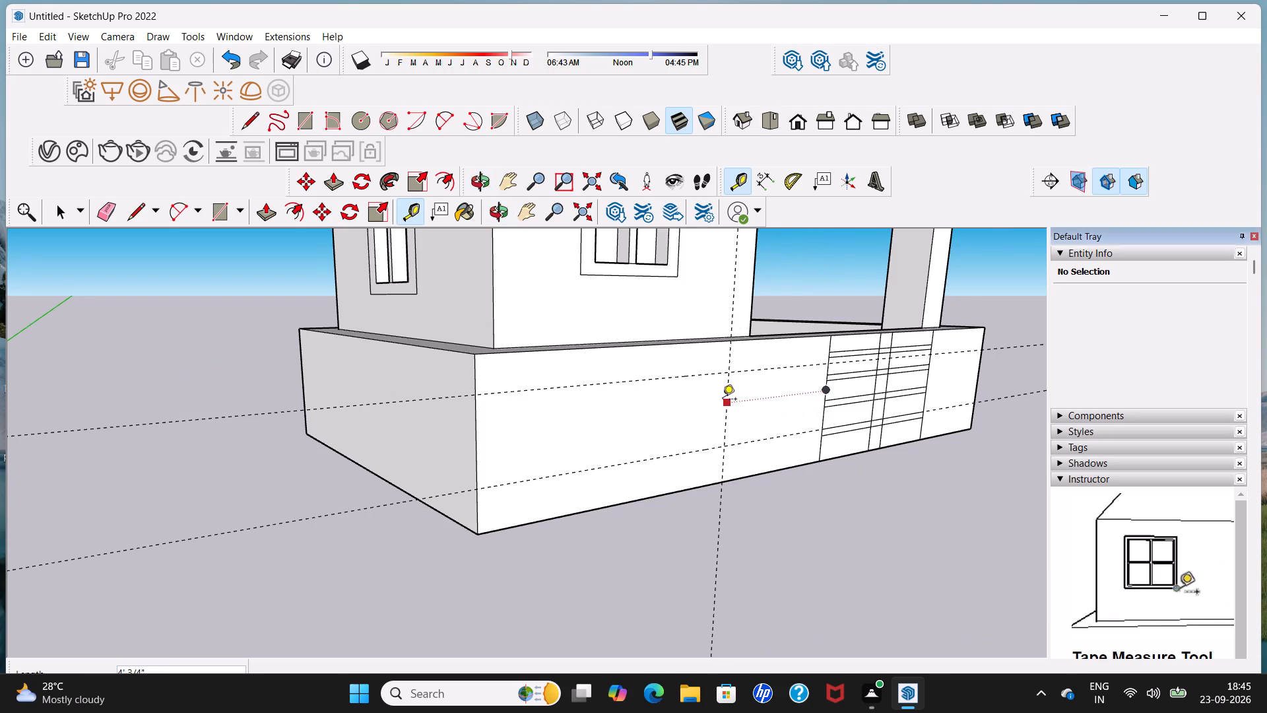
{"action": "key", "text": "space"}
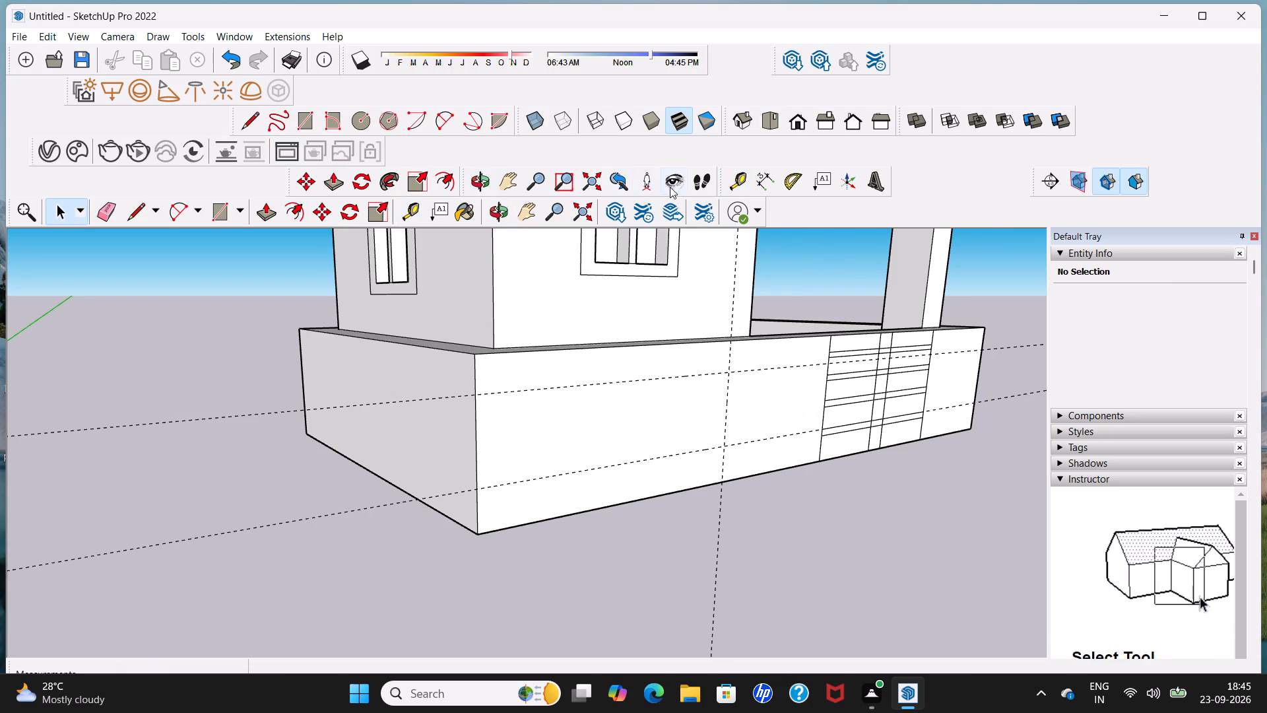
Place a second vertical guide line about 2' 4 1/16" from the first, farther away from the gate.
{"action": "left_click", "coordinate": [744, 184]}
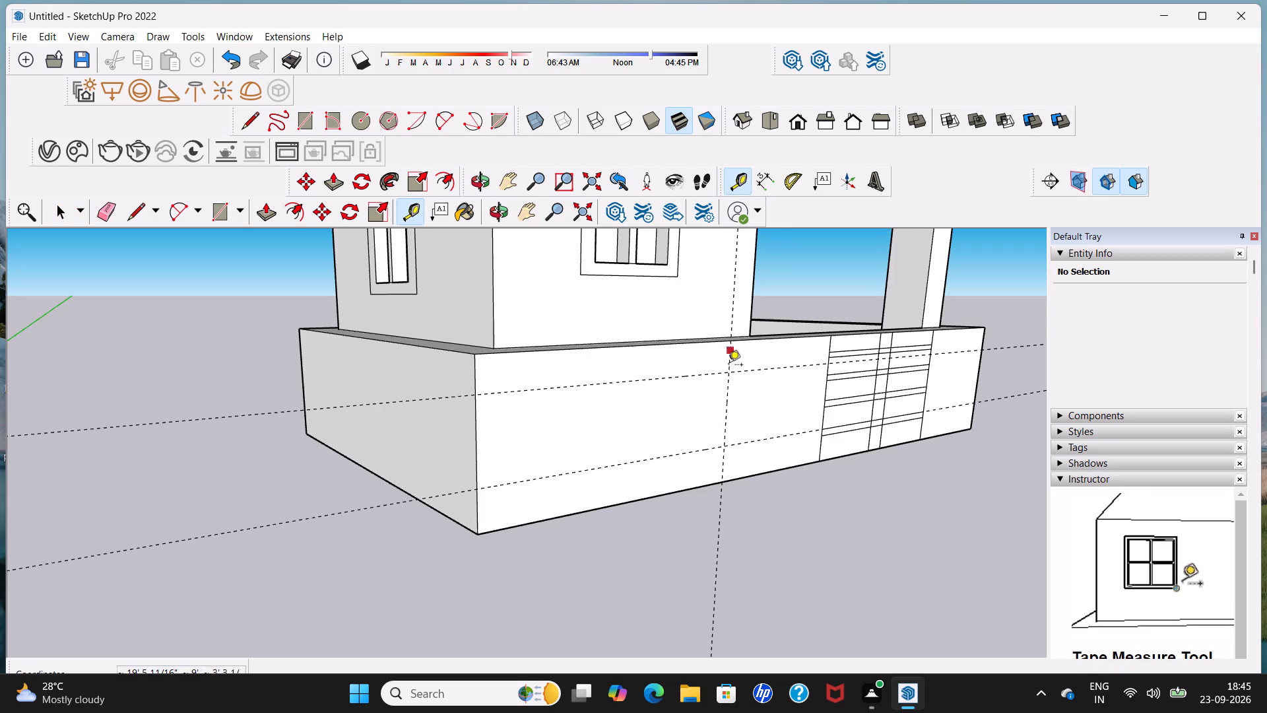
{"action": "left_click", "coordinate": [727, 386]}
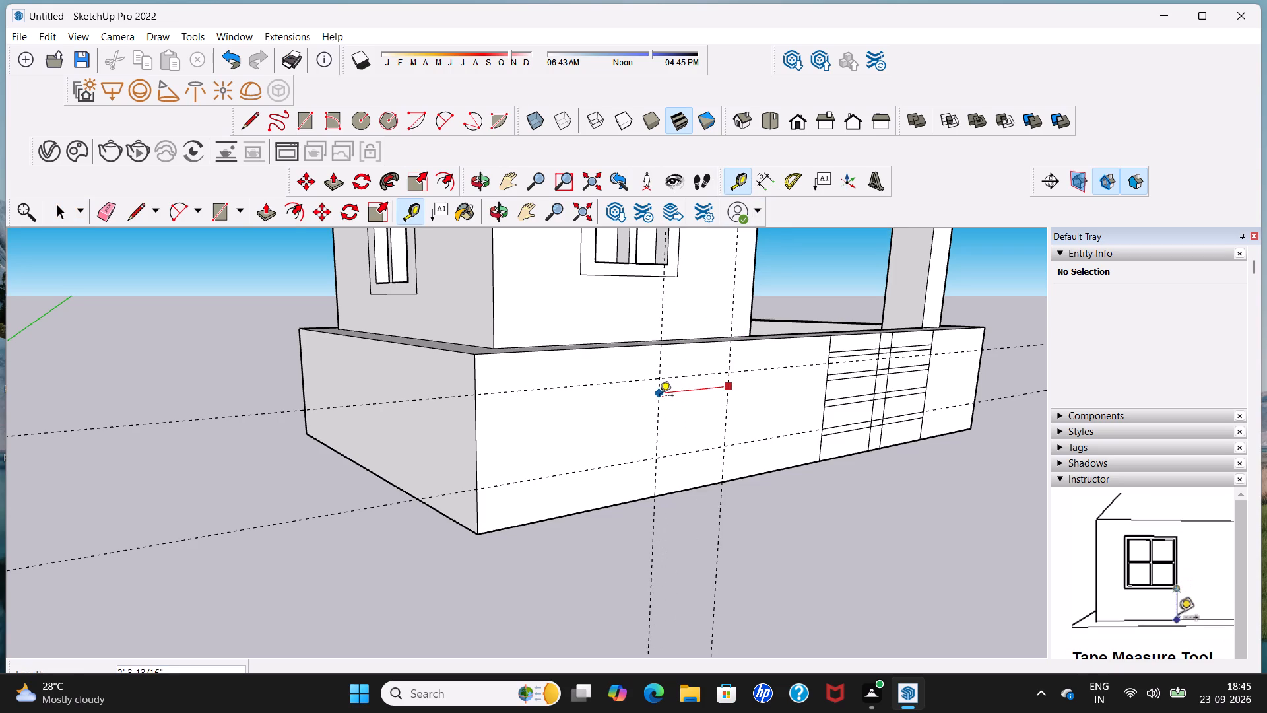
{"action": "left_click", "coordinate": [659, 397]}
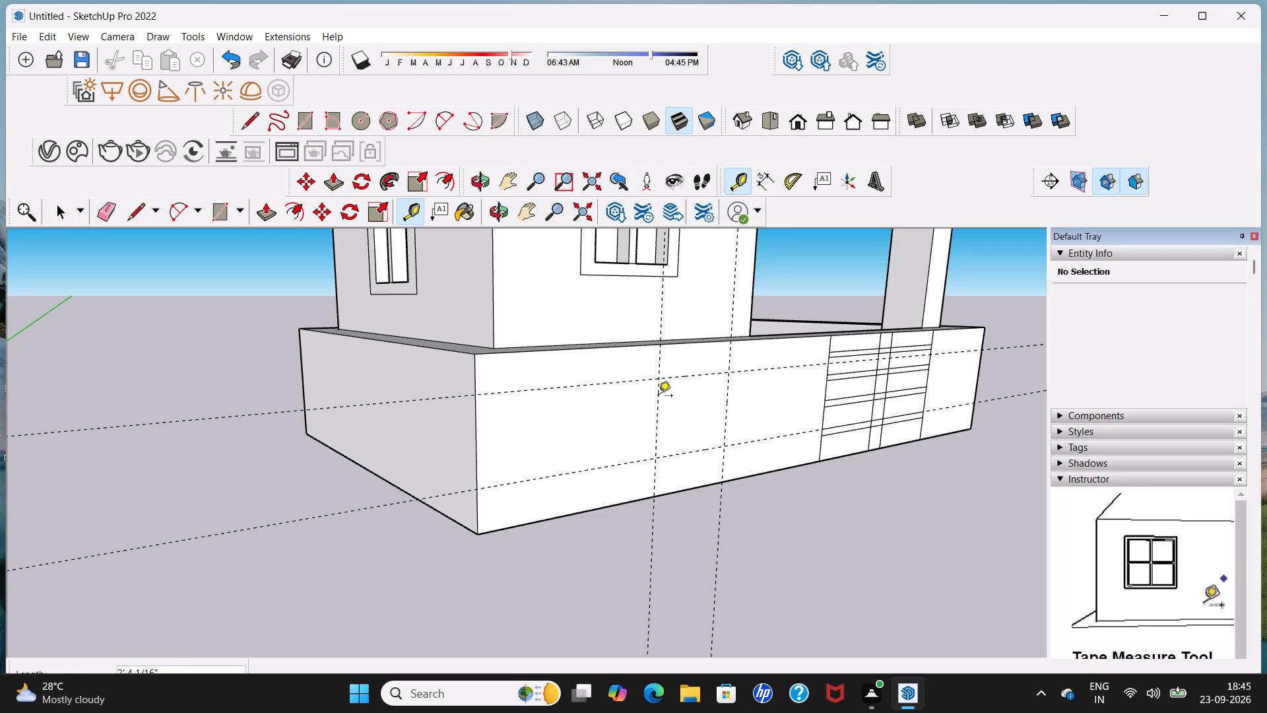
{"action": "key", "text": "space"}
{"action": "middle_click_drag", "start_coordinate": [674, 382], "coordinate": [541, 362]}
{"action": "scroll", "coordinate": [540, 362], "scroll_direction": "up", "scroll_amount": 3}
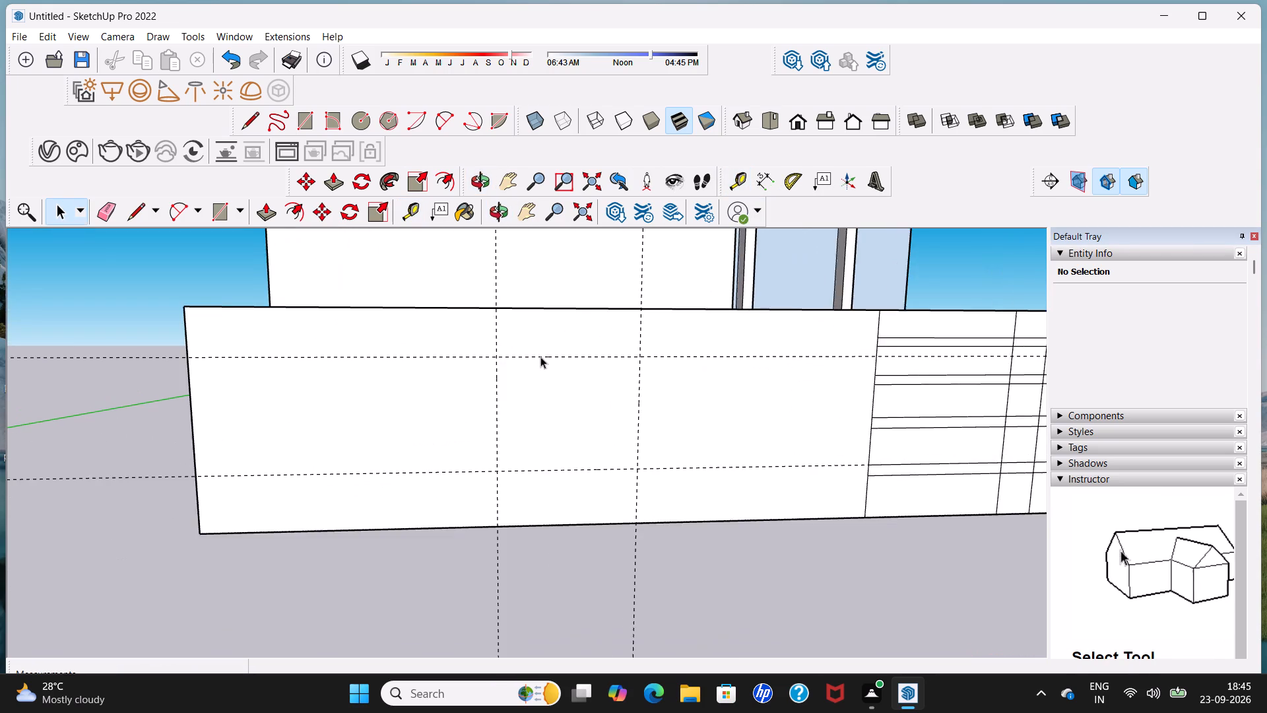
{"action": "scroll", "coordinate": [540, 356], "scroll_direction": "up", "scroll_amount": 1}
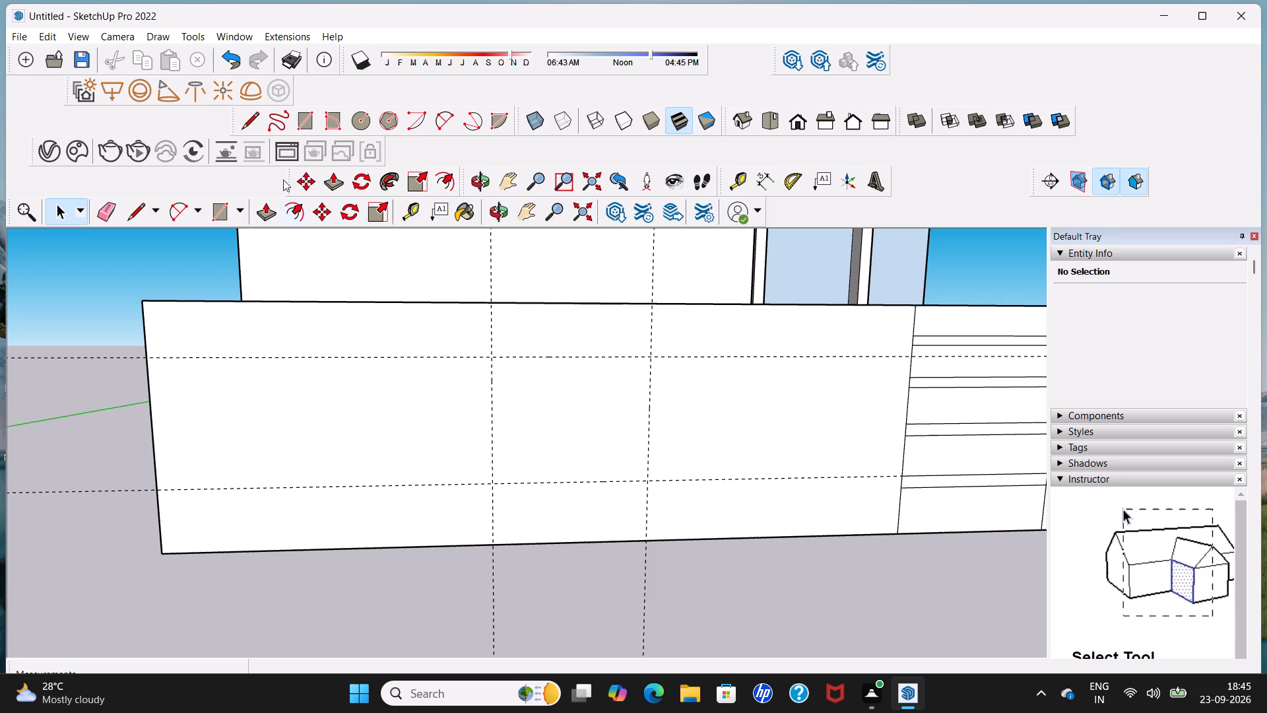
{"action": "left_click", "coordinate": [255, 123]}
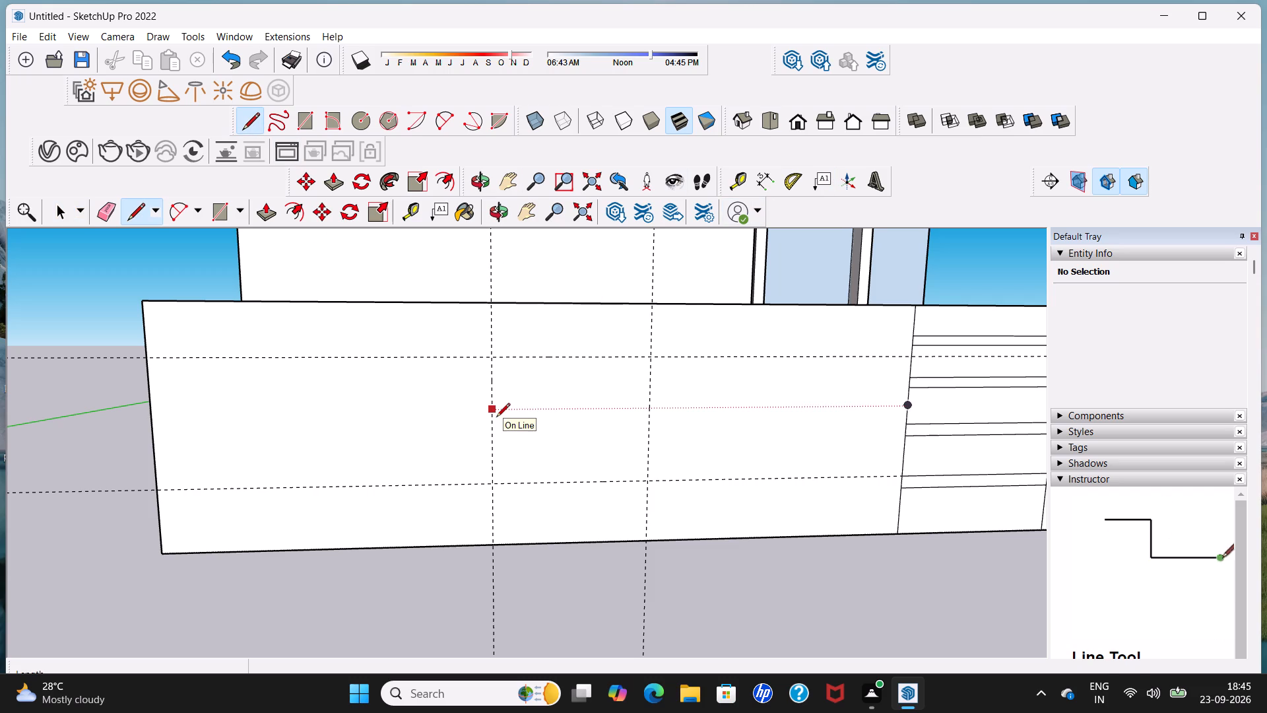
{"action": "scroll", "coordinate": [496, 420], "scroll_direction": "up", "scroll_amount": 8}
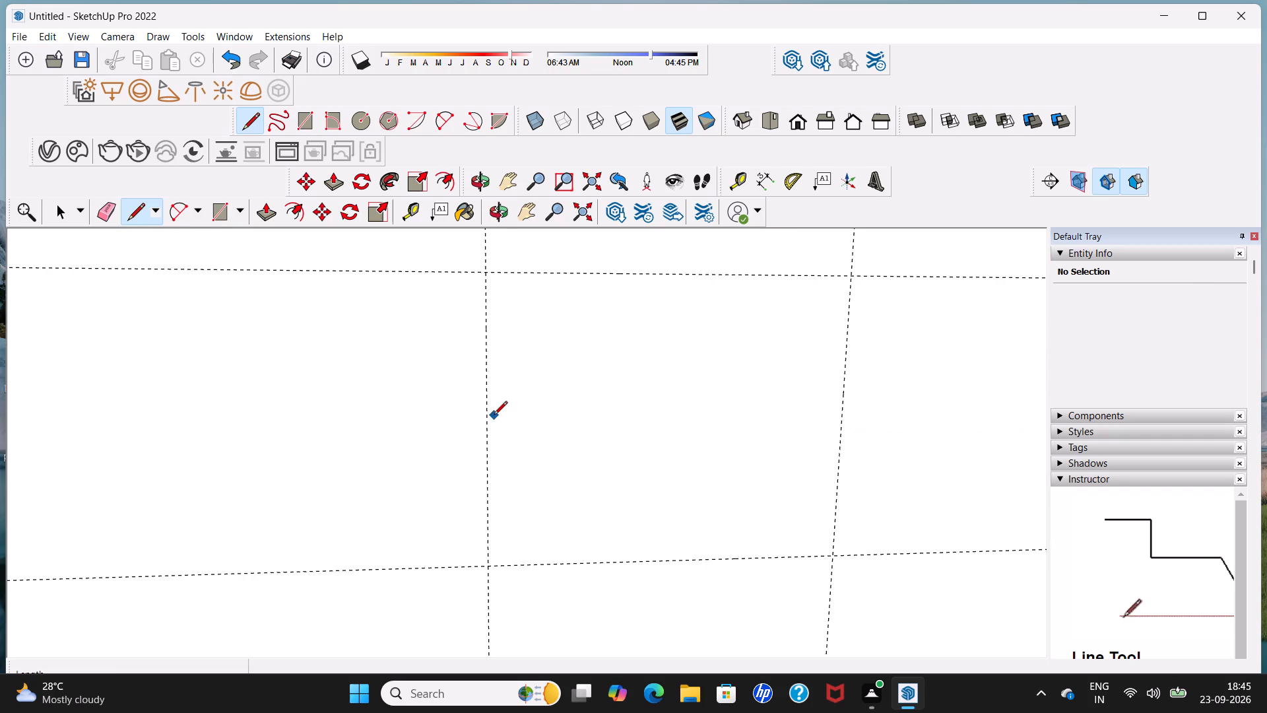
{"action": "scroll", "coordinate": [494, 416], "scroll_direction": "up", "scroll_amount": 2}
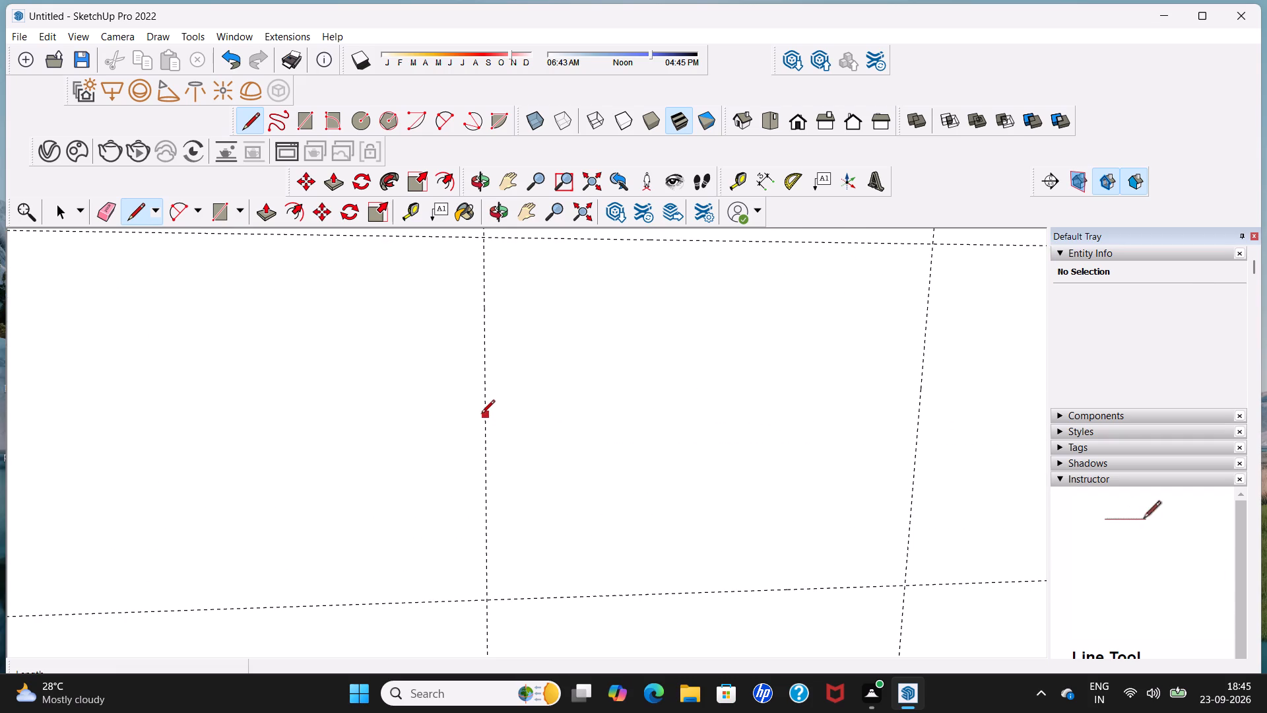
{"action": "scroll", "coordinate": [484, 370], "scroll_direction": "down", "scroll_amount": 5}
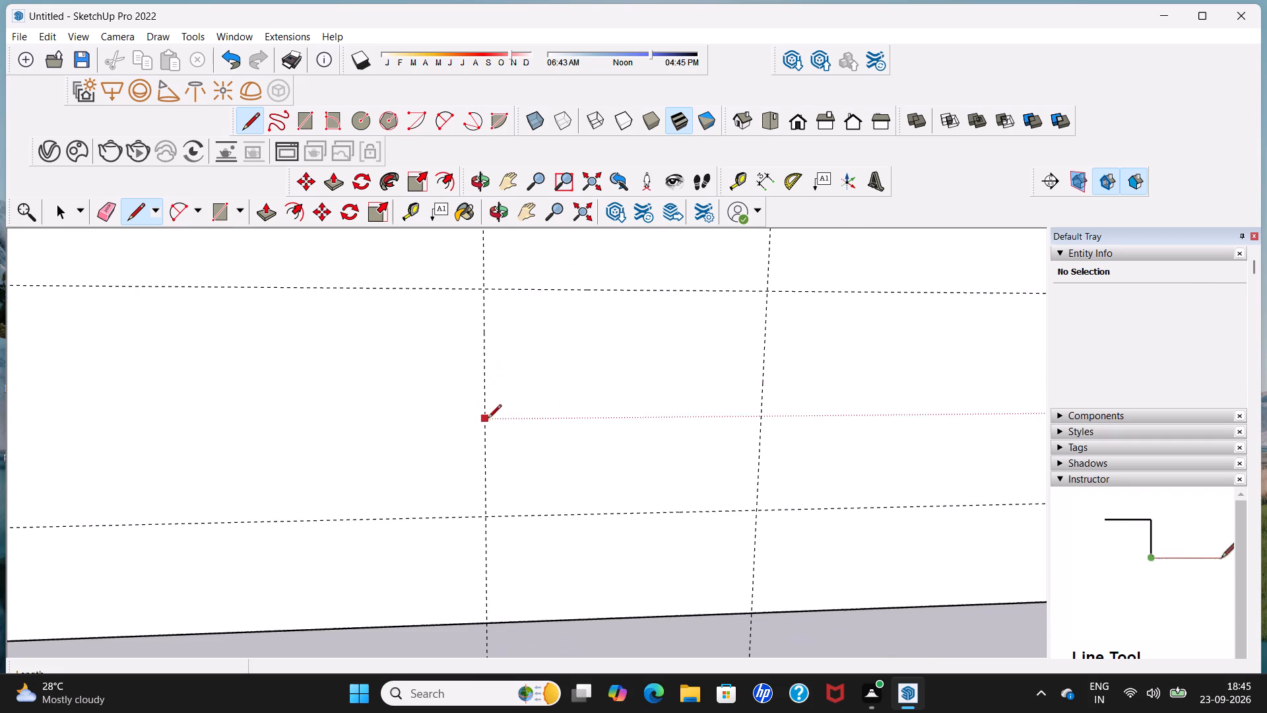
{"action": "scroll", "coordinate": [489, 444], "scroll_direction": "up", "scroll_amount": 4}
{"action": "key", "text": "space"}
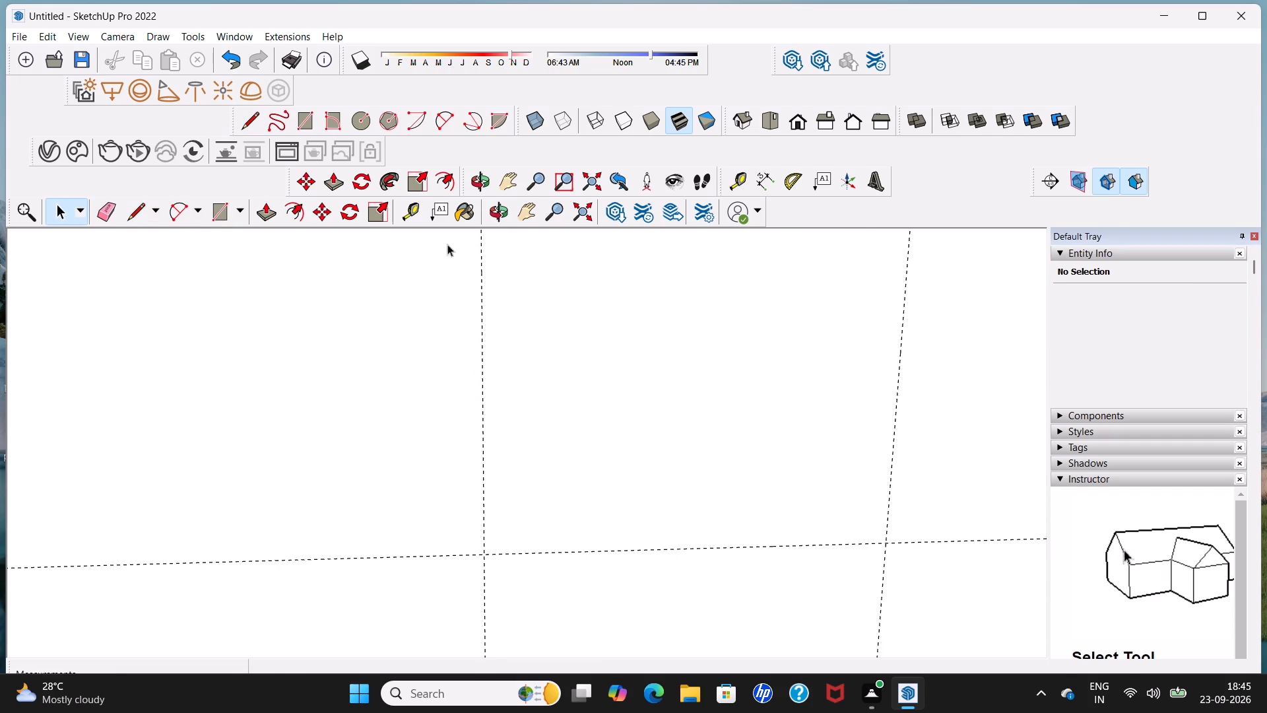
Draw a rectangle of lines about 2' 4" by 1' 10 1/4" along the four guide intersections on the front wall.
{"action": "scroll", "coordinate": [448, 261], "scroll_direction": "down", "scroll_amount": 11}
{"action": "left_click", "coordinate": [250, 121]}
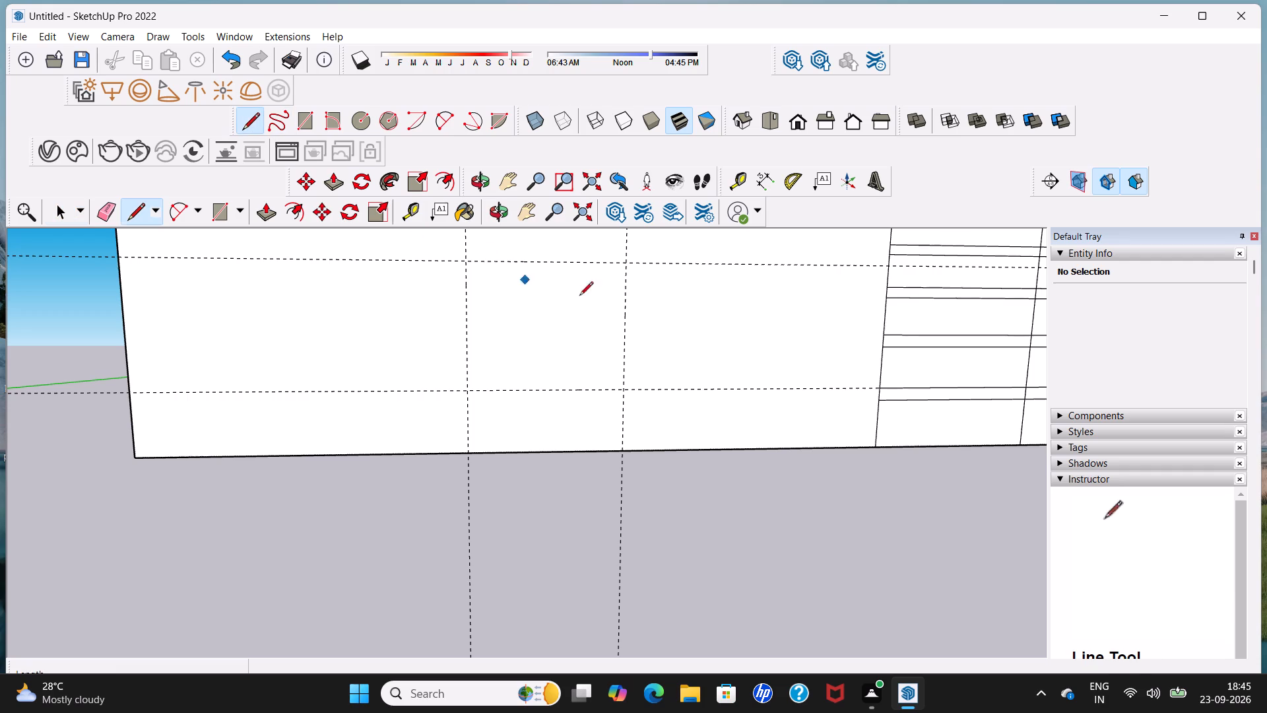
{"action": "left_click", "coordinate": [469, 262]}
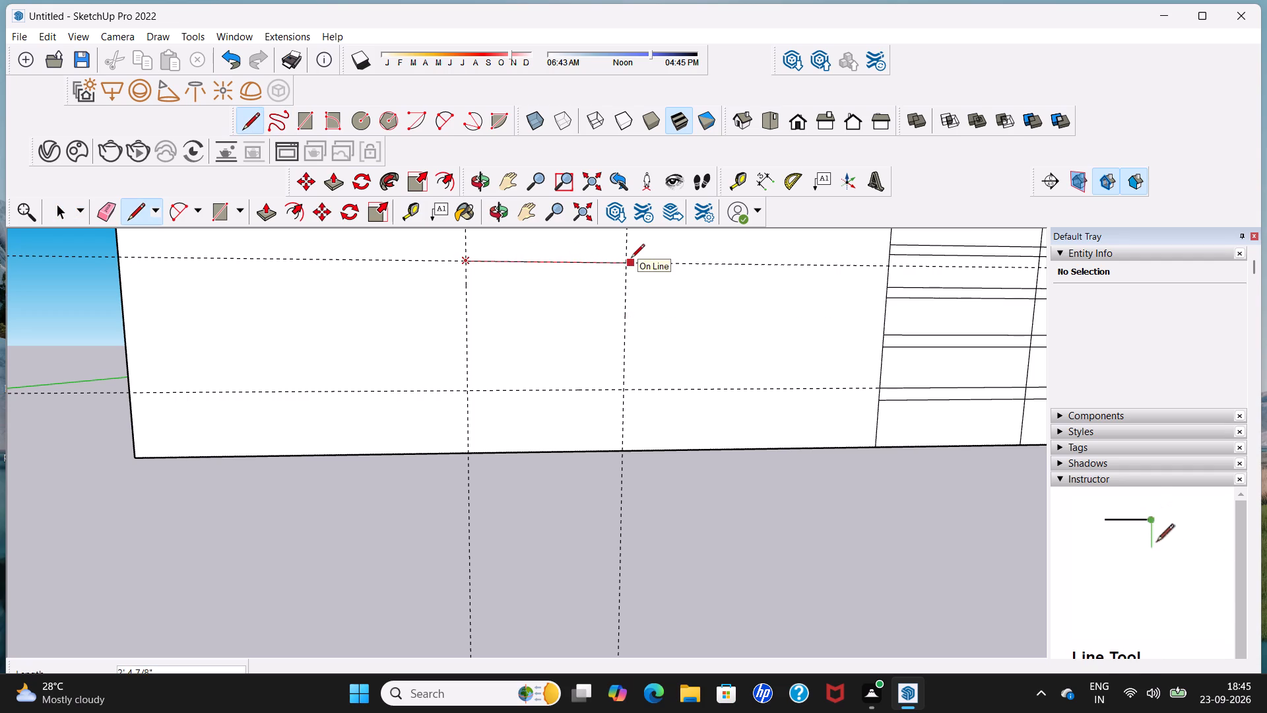
{"action": "left_click", "coordinate": [627, 261]}
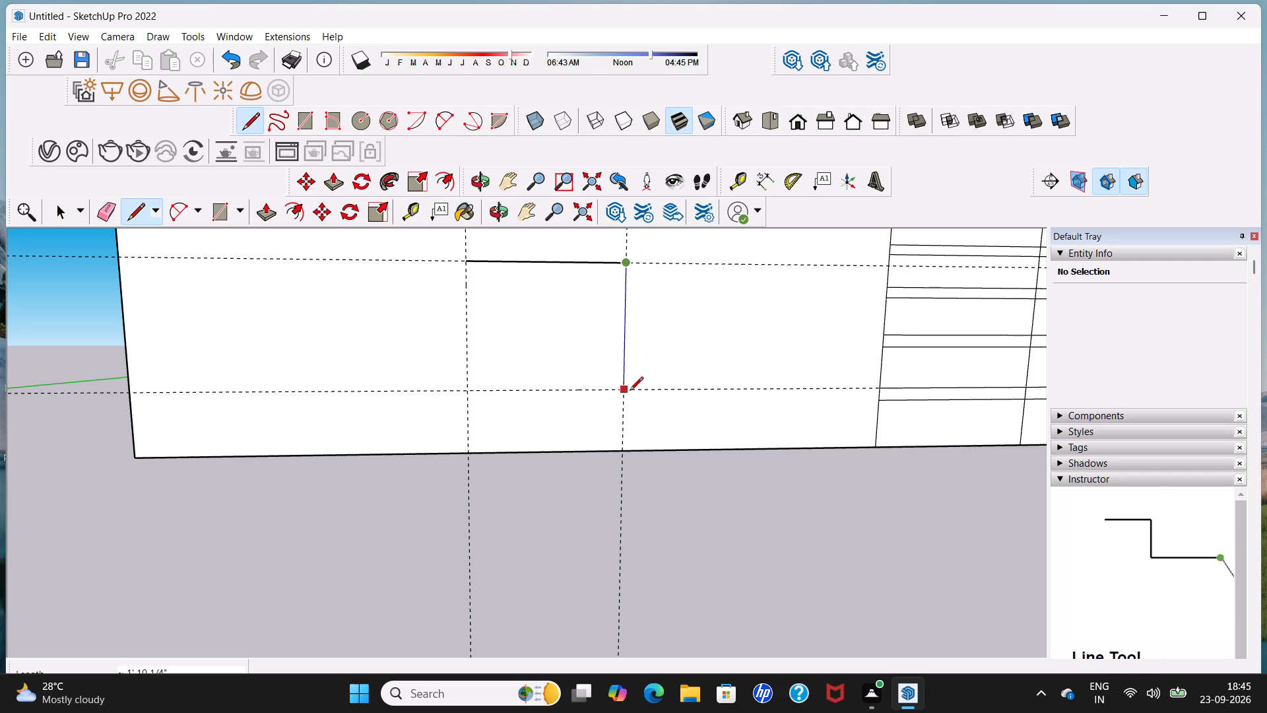
{"action": "left_click", "coordinate": [630, 391]}
{"action": "left_click", "coordinate": [471, 392]}
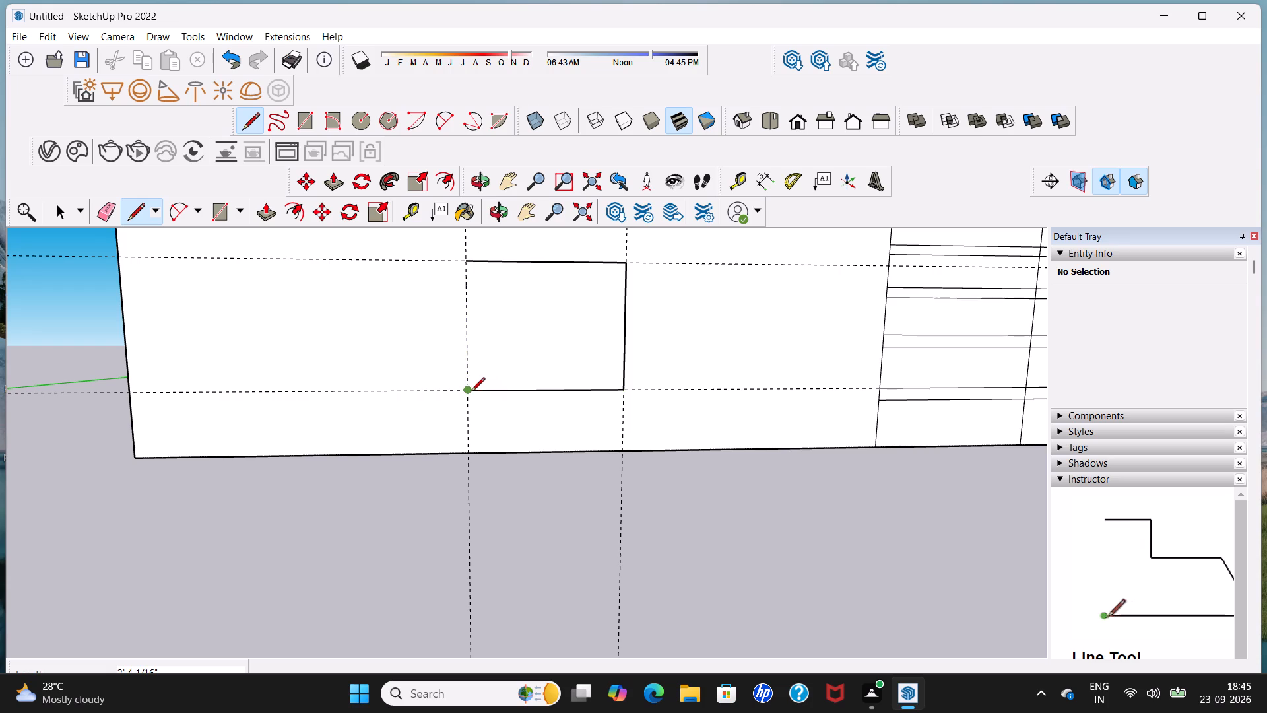
{"action": "left_click", "coordinate": [463, 267]}
{"action": "key", "text": "space"}
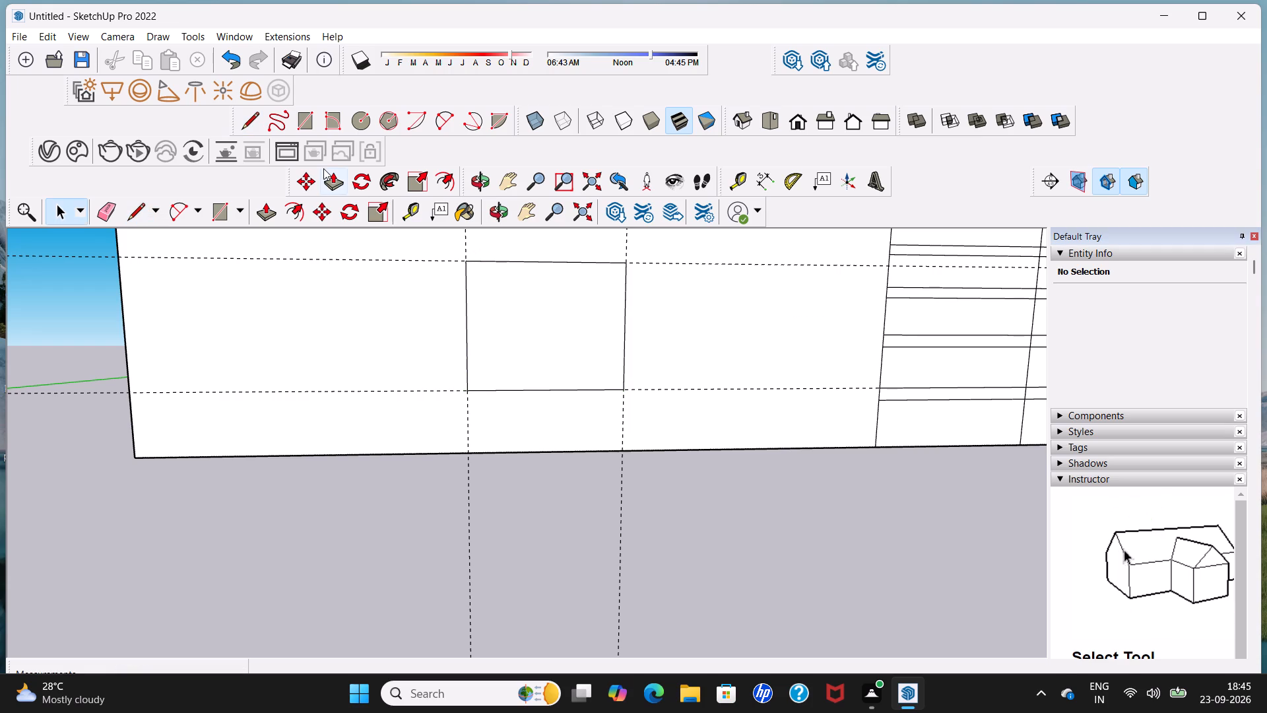
Draw a diamond of lines joining the midpoints of the front wall rectangle's four sides, each about 1' 5 15/16" long.
{"action": "left_click", "coordinate": [251, 125]}
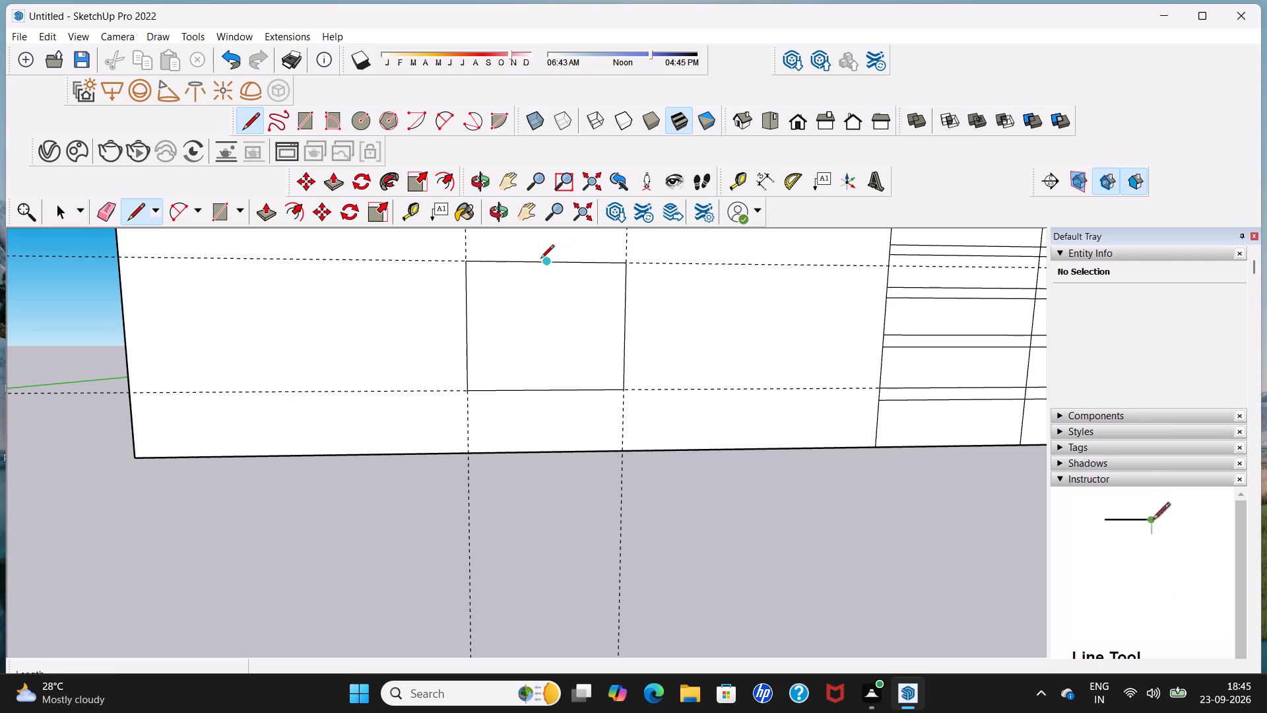
{"action": "left_click", "coordinate": [546, 263]}
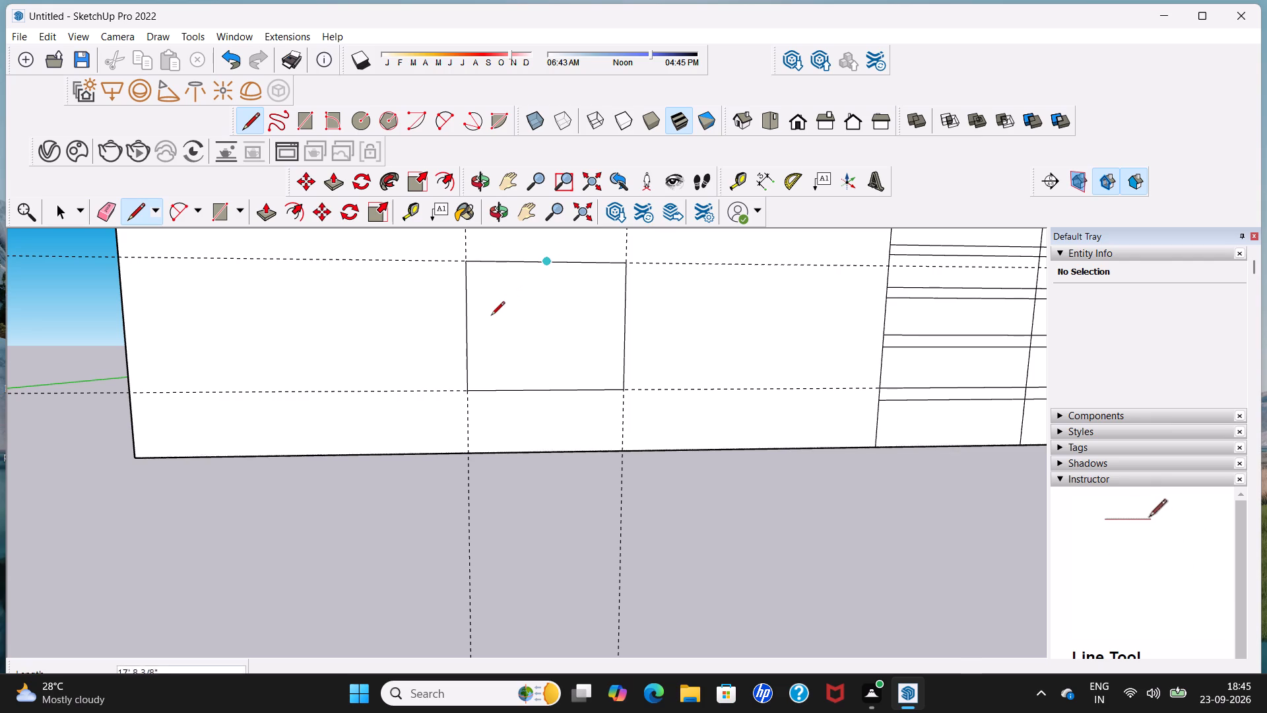
{"action": "left_click", "coordinate": [546, 263]}
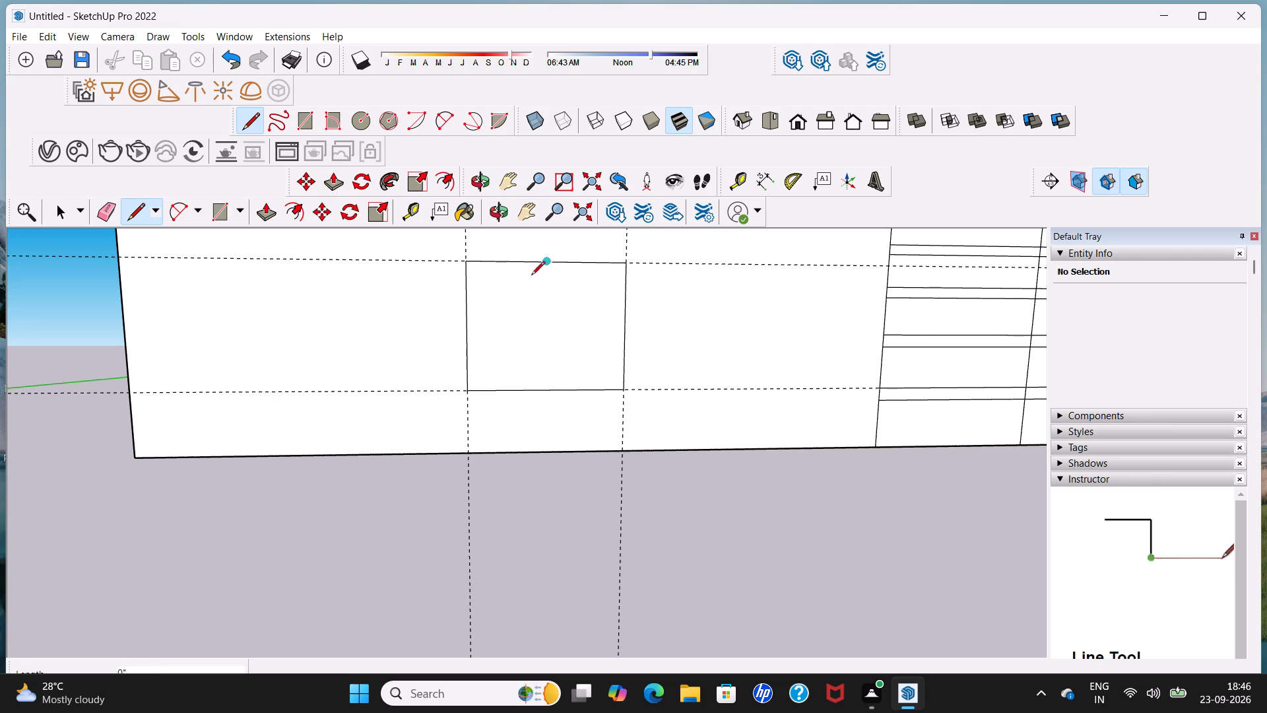
{"action": "left_click", "coordinate": [469, 325]}
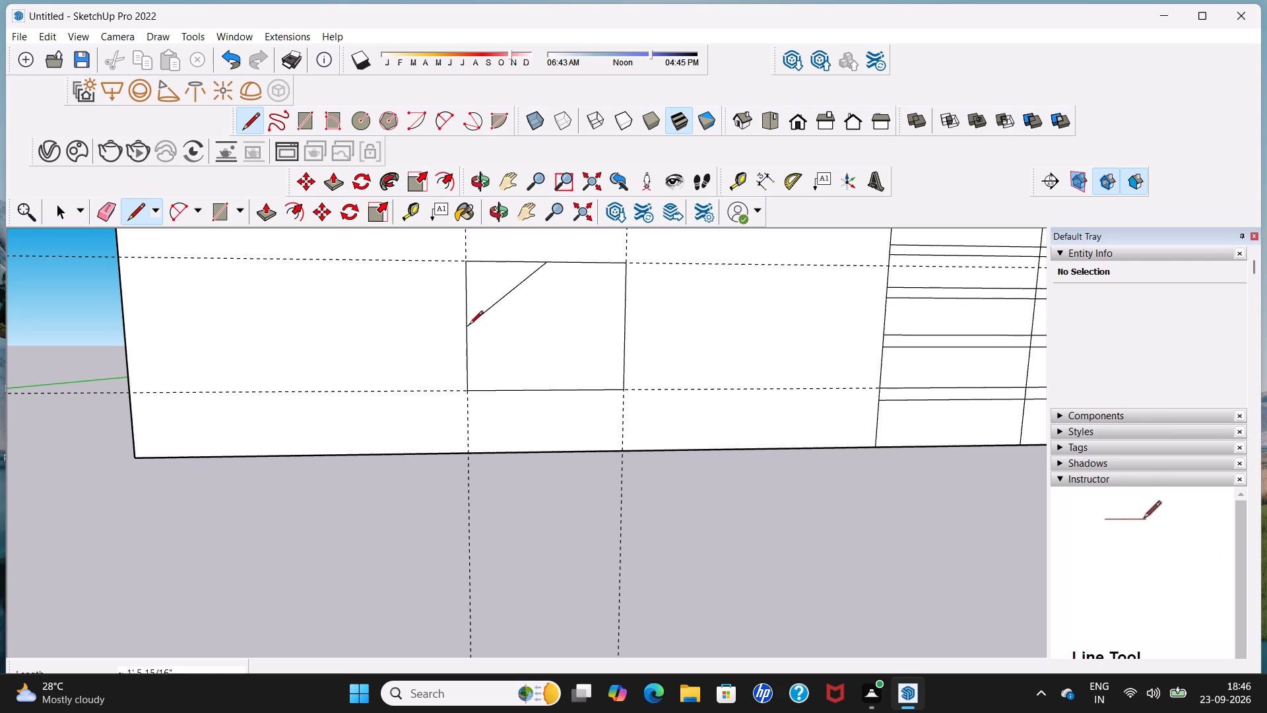
{"action": "left_click", "coordinate": [468, 327]}
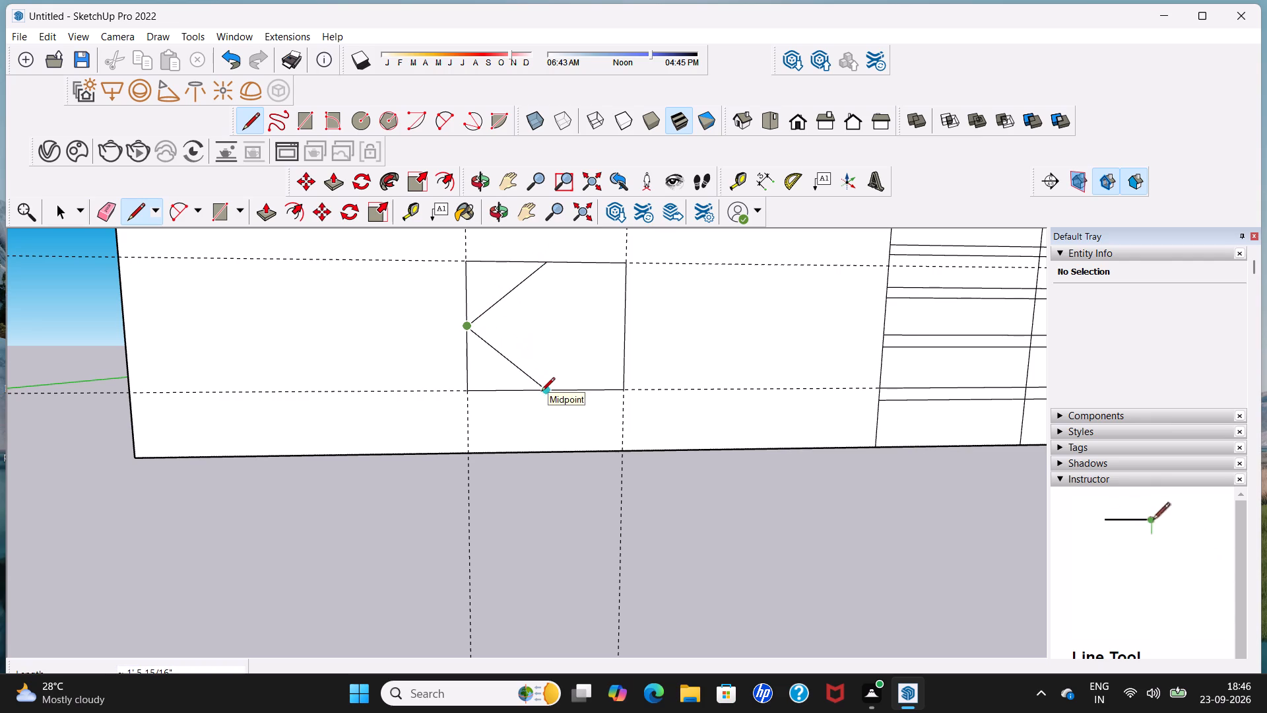
{"action": "left_click", "coordinate": [541, 392]}
{"action": "left_click", "coordinate": [550, 391]}
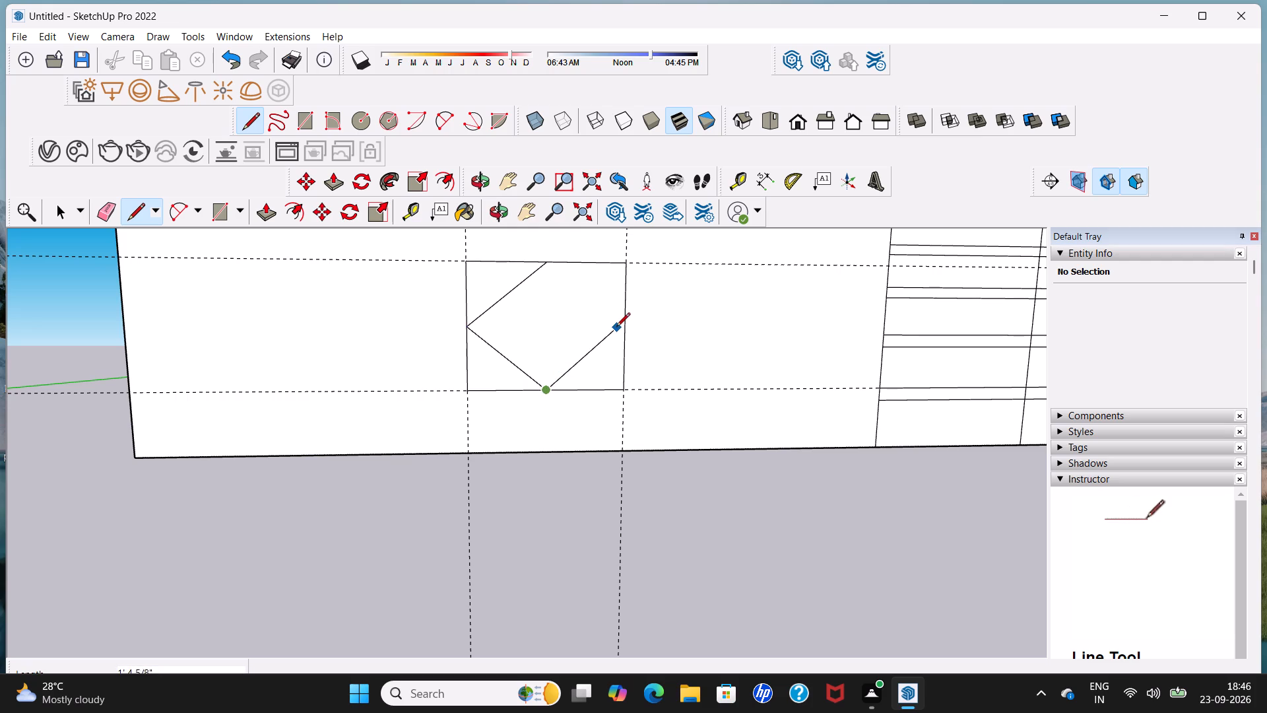
{"action": "left_click", "coordinate": [623, 327]}
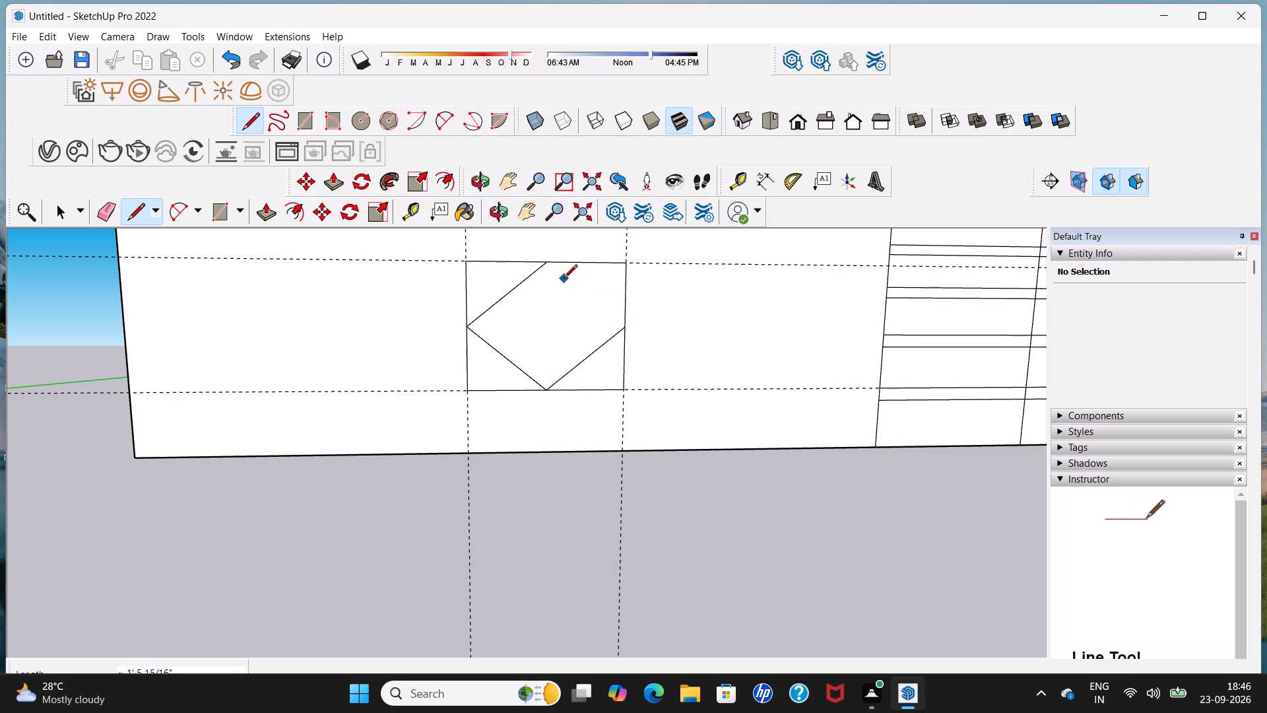
{"action": "left_click", "coordinate": [624, 325]}
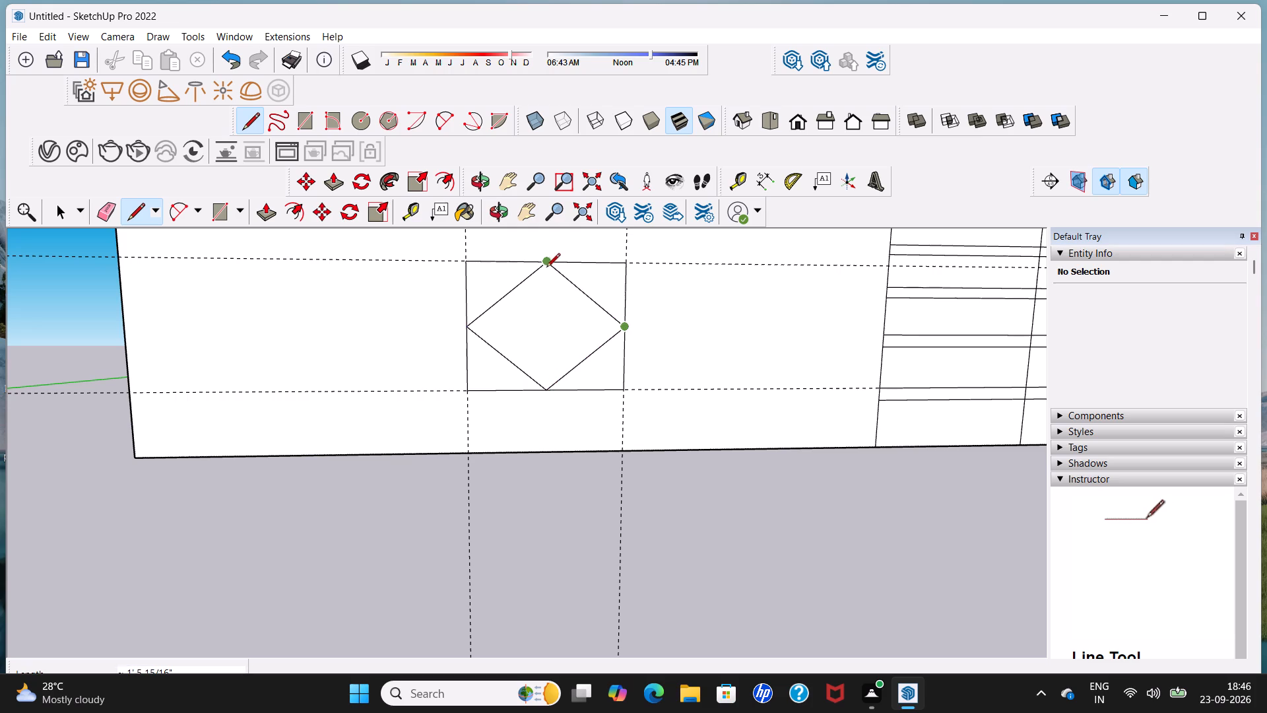
{"action": "left_click", "coordinate": [546, 266]}
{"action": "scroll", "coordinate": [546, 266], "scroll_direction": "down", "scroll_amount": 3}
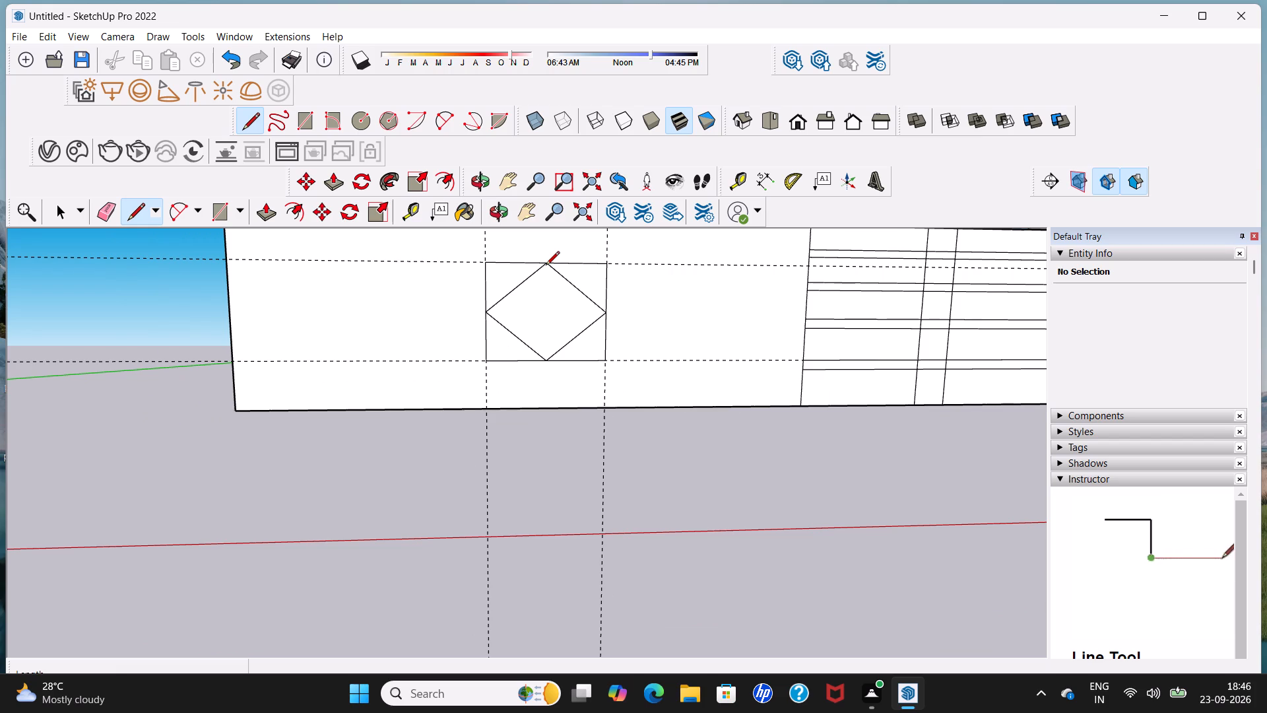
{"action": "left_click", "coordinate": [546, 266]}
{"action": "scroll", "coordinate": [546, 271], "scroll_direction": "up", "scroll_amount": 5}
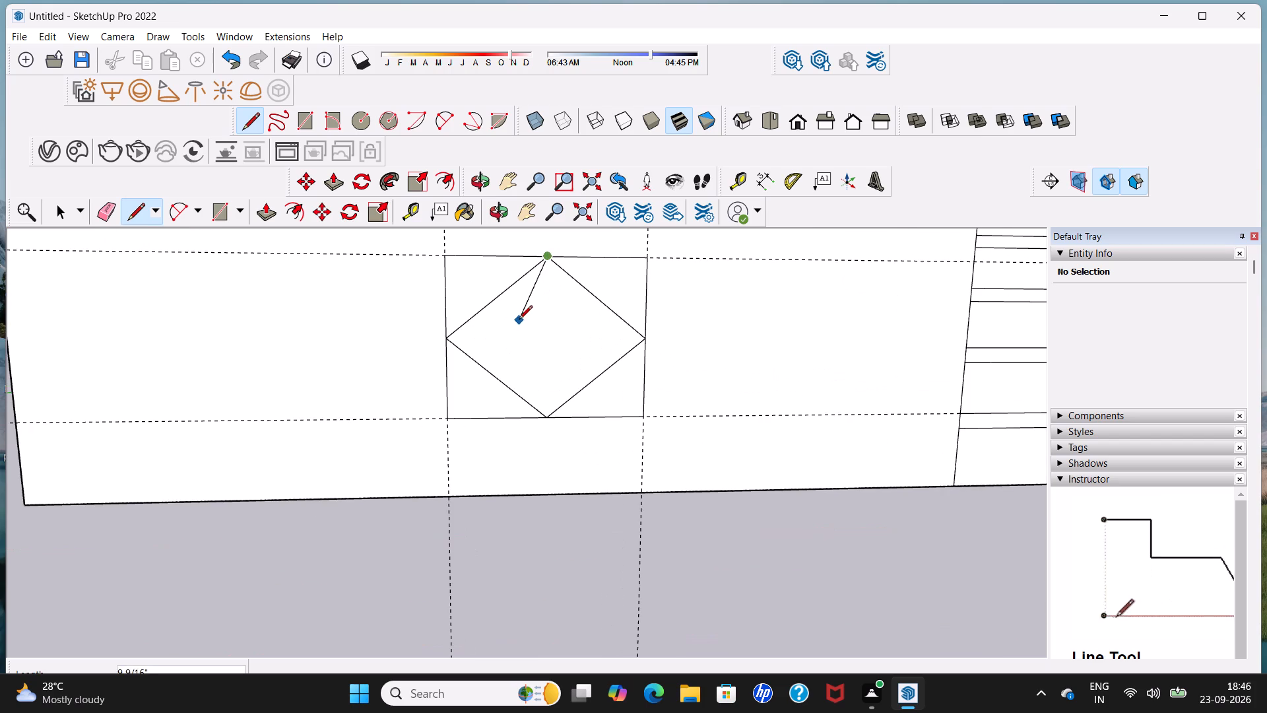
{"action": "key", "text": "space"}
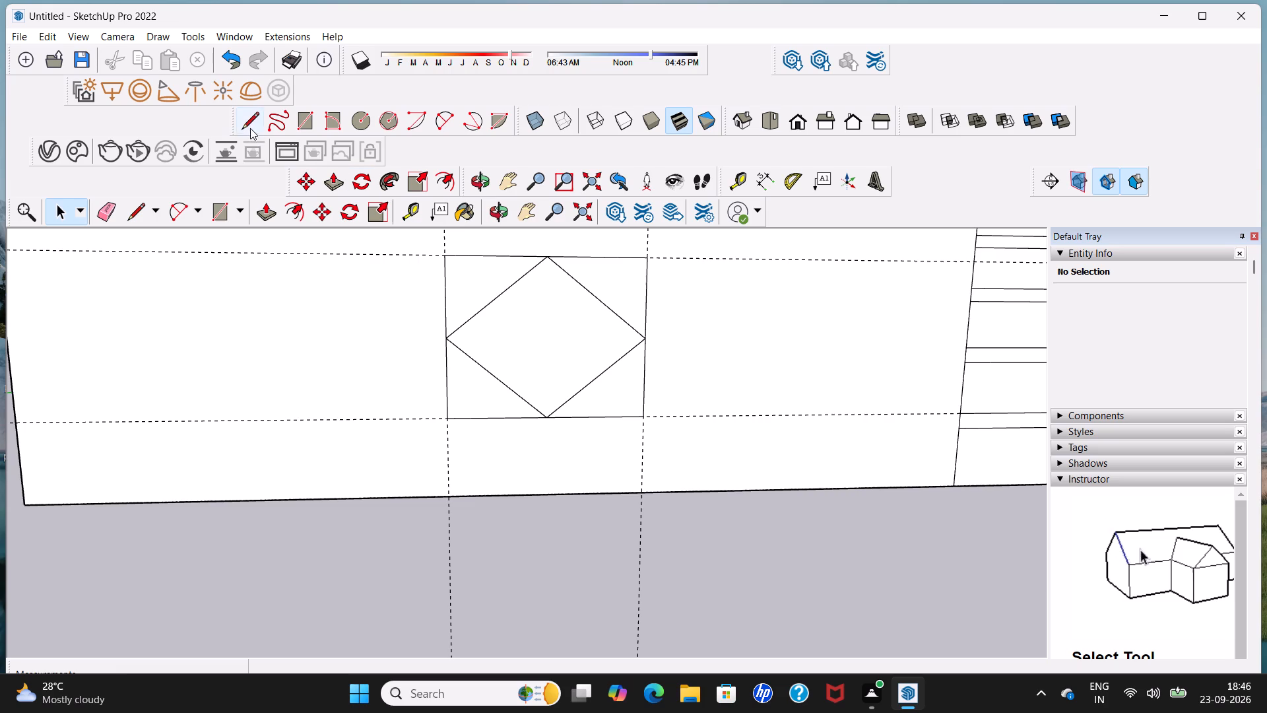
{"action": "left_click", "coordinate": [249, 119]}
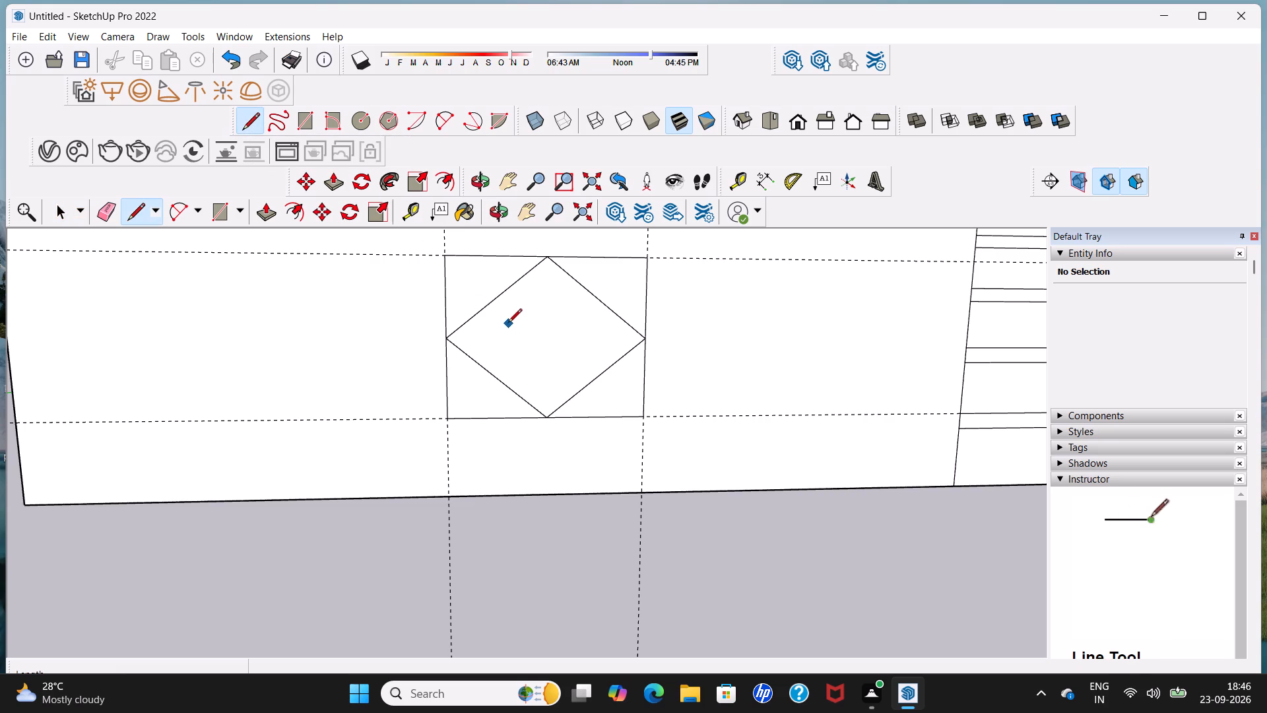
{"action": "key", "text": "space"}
Erase the two horizontal and two vertical guide lines around the diamond-patterned rectangle.
{"action": "scroll", "coordinate": [506, 325], "scroll_direction": "down", "scroll_amount": 2}
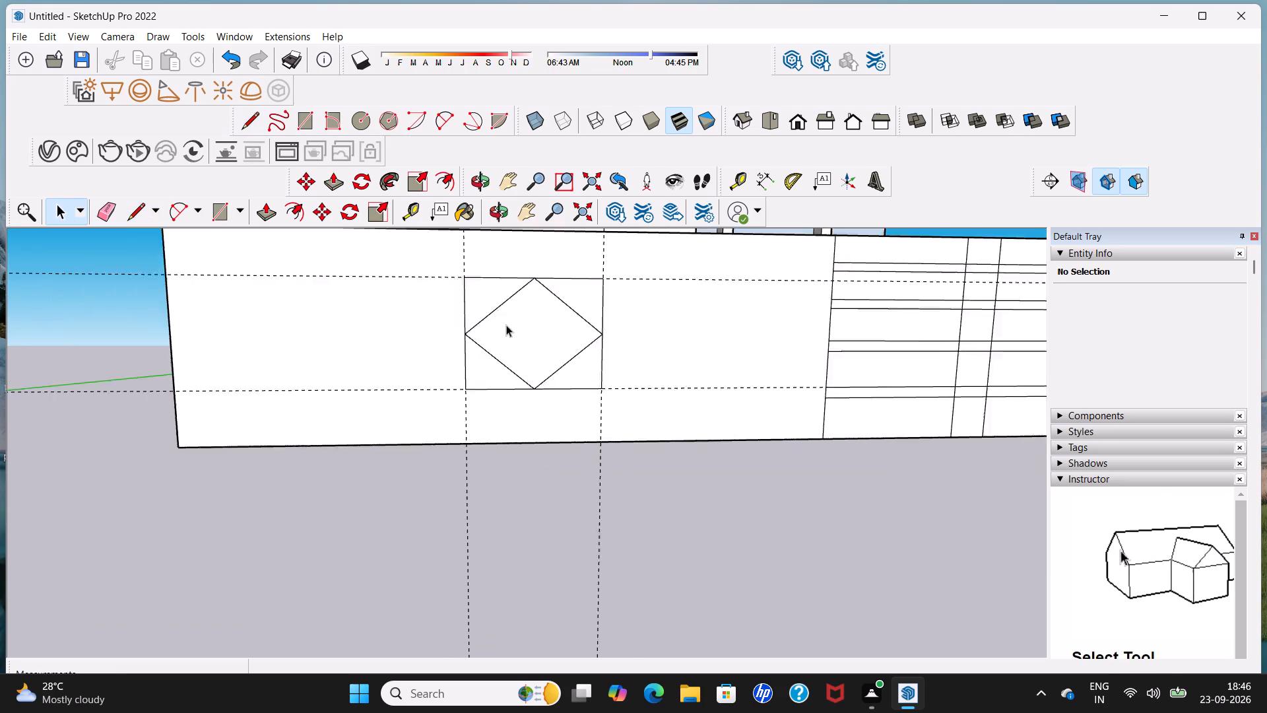
{"action": "scroll", "coordinate": [506, 325], "scroll_direction": "down", "scroll_amount": 9}
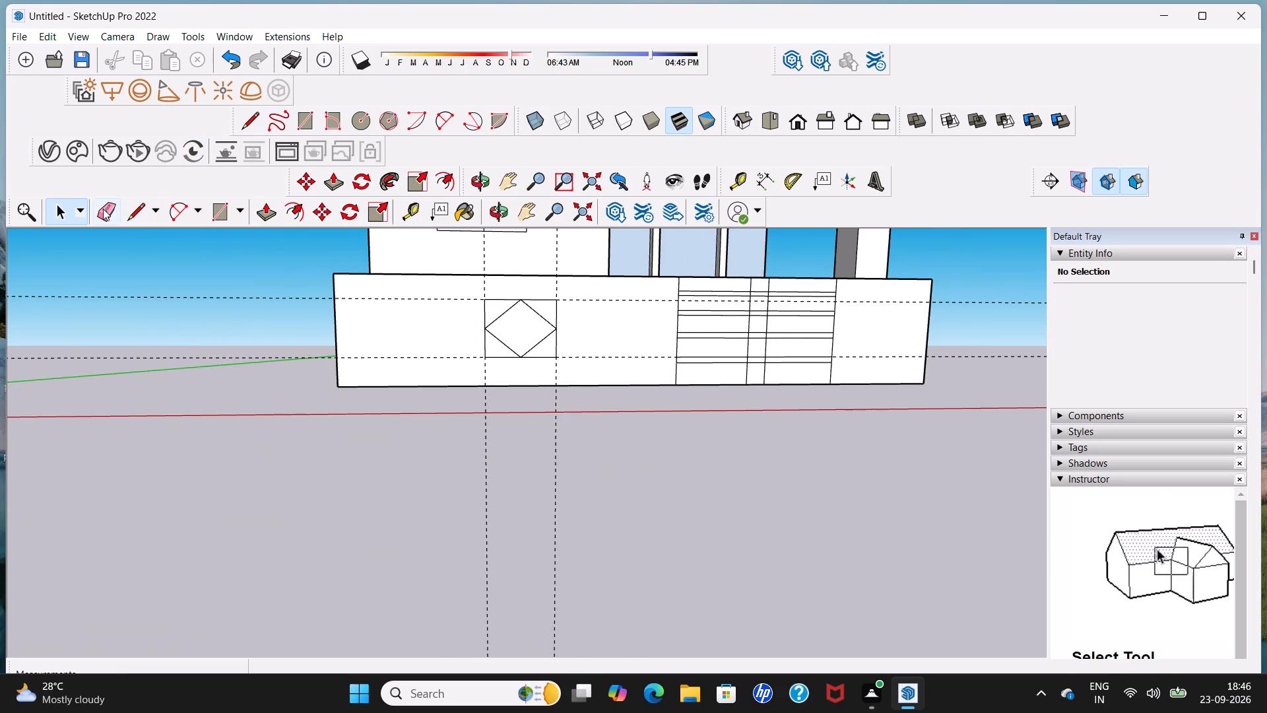
{"action": "left_click", "coordinate": [103, 209]}
{"action": "left_click_drag", "start_coordinate": [174, 395], "coordinate": [215, 276]}
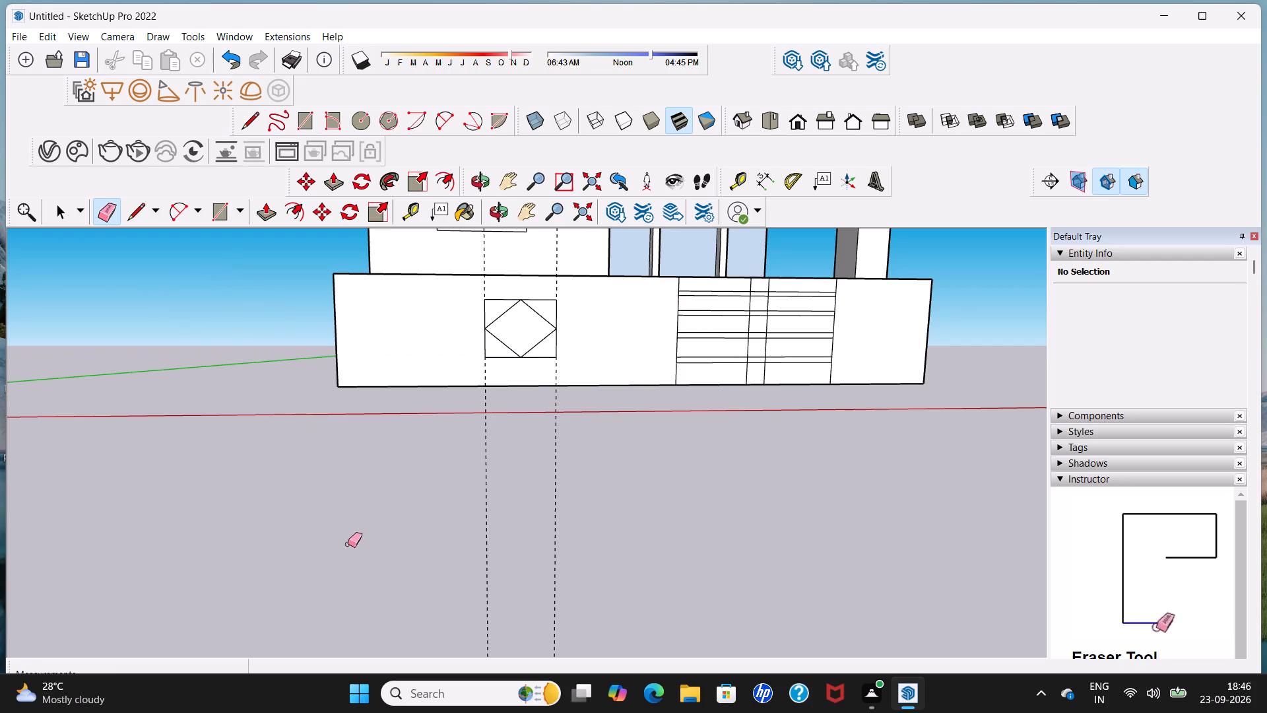
{"action": "left_click_drag", "start_coordinate": [358, 539], "coordinate": [614, 523]}
{"action": "left_click_drag", "start_coordinate": [554, 504], "coordinate": [465, 493]}
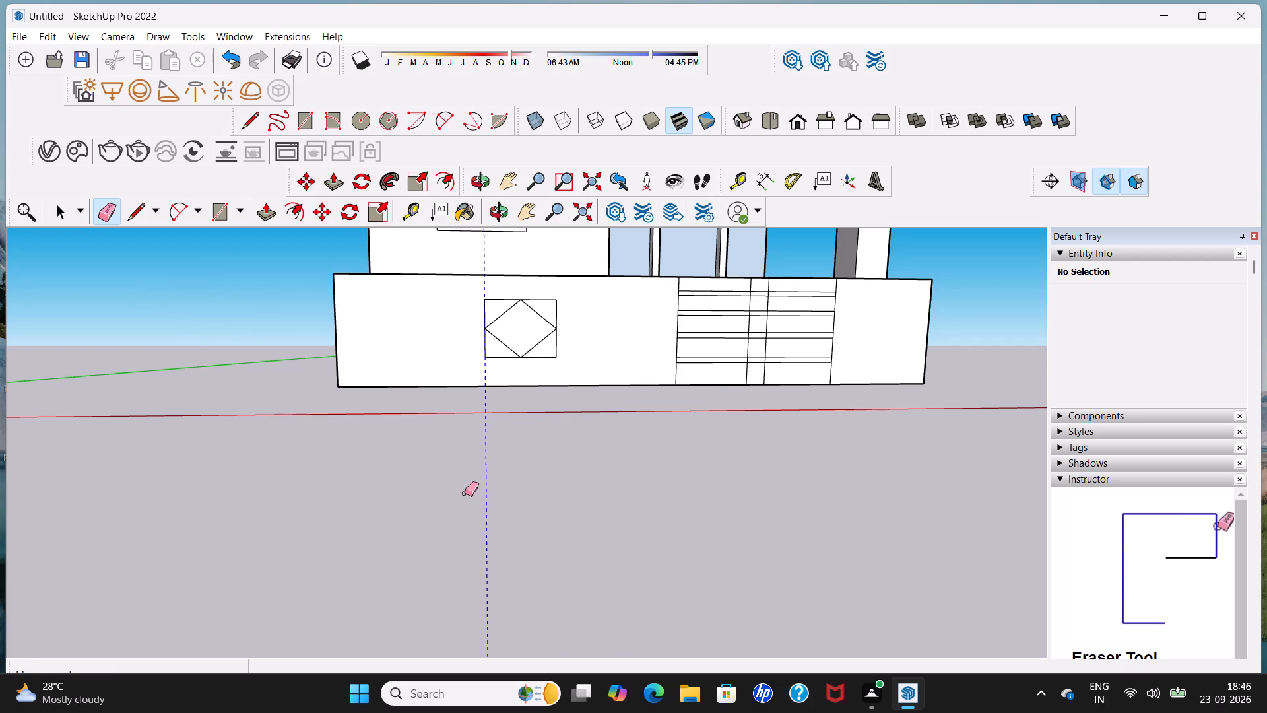
{"action": "left_click_drag", "start_coordinate": [465, 493], "coordinate": [411, 483]}
{"action": "scroll", "coordinate": [525, 448], "scroll_direction": "up", "scroll_amount": 1}
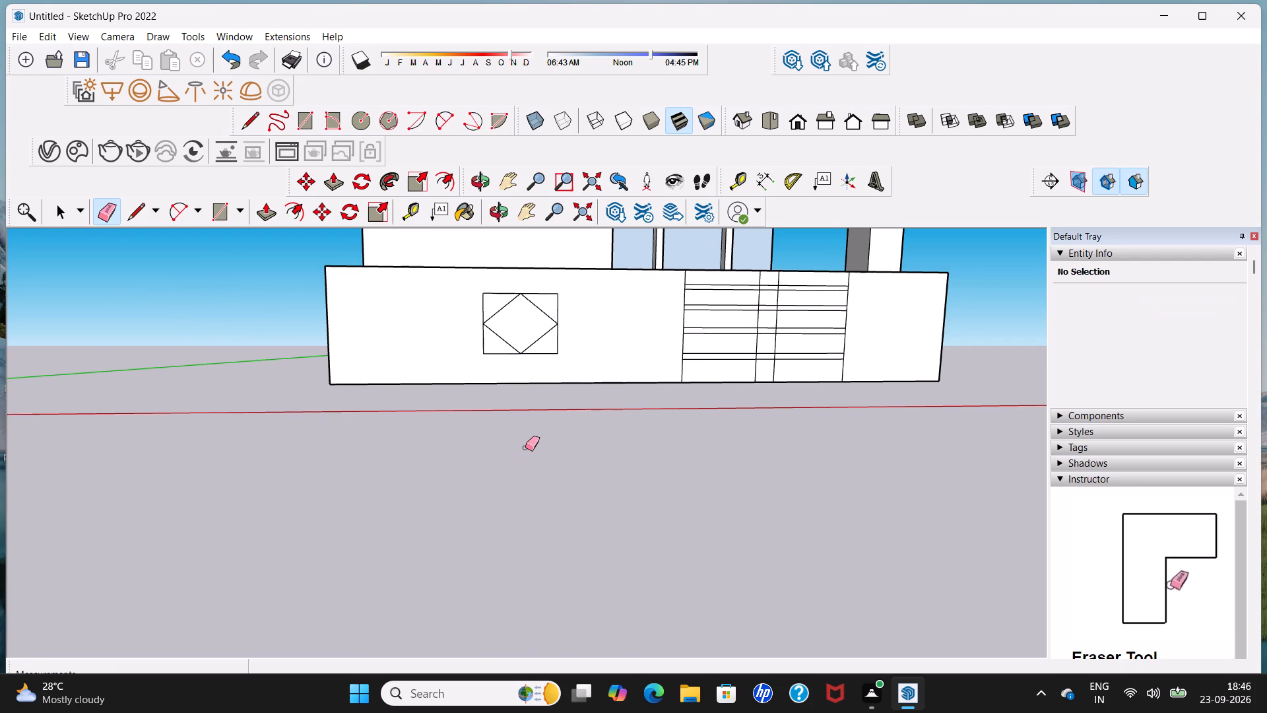
{"action": "key", "text": "space"}
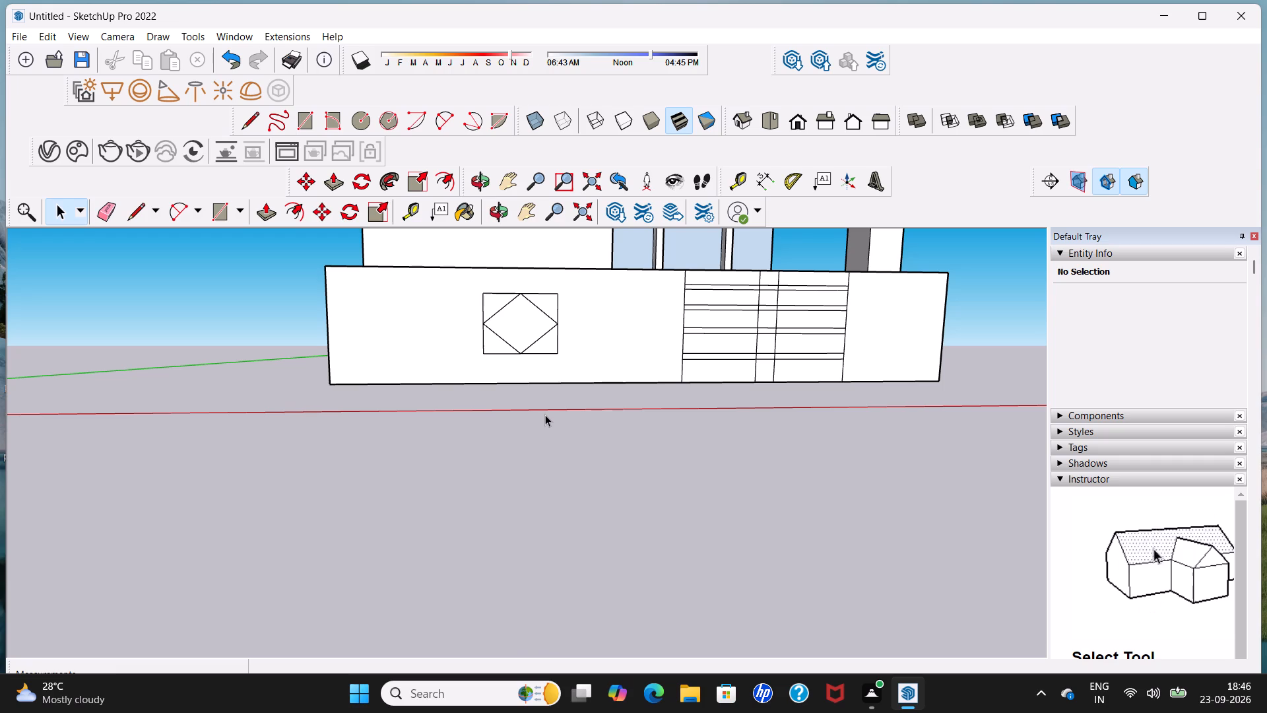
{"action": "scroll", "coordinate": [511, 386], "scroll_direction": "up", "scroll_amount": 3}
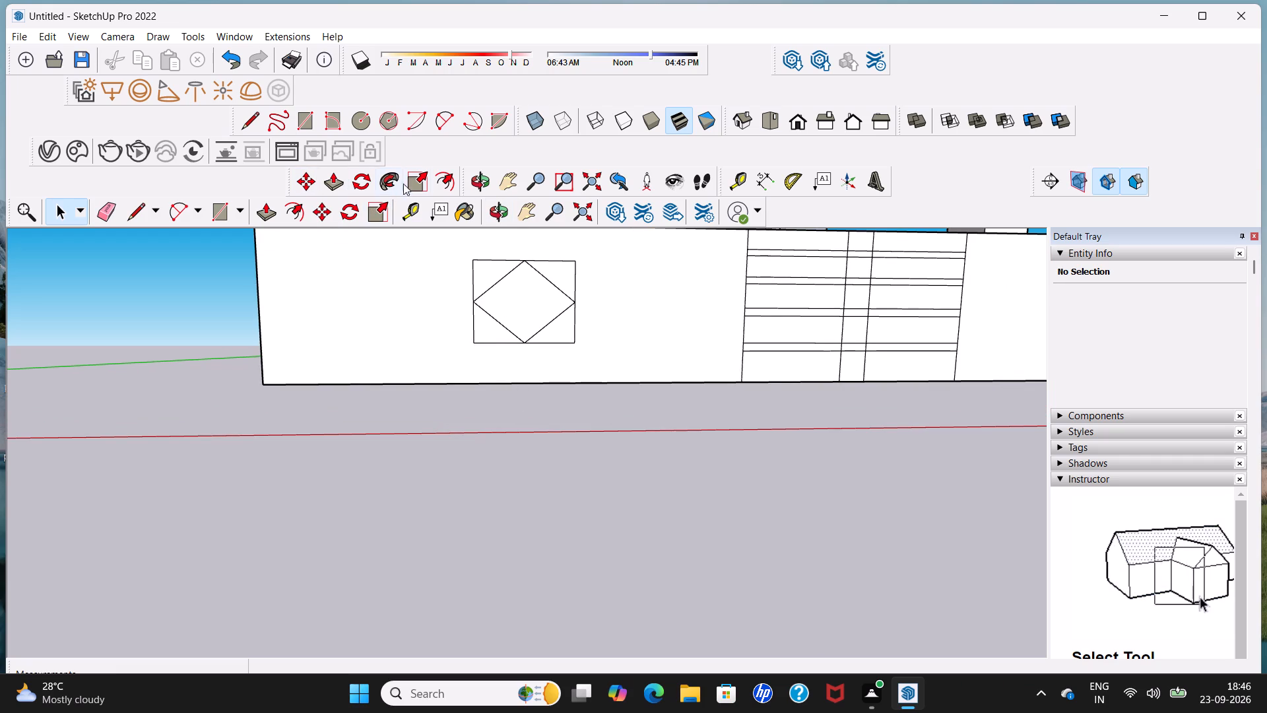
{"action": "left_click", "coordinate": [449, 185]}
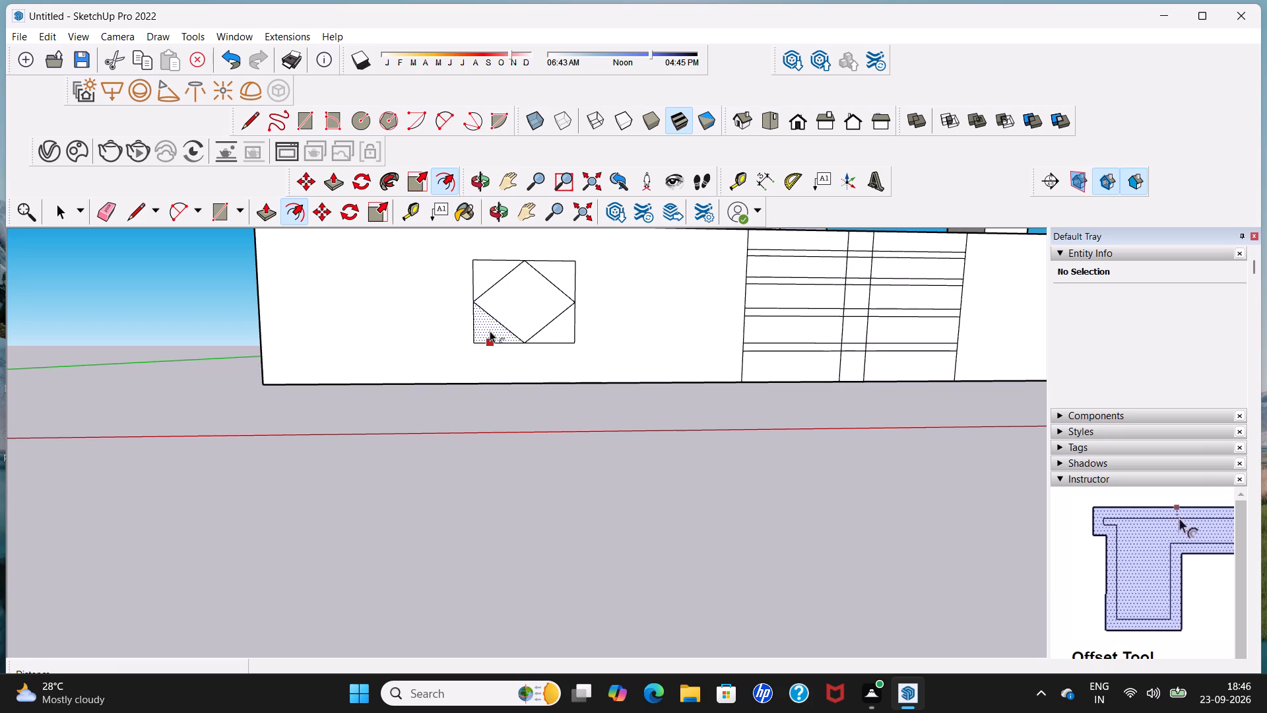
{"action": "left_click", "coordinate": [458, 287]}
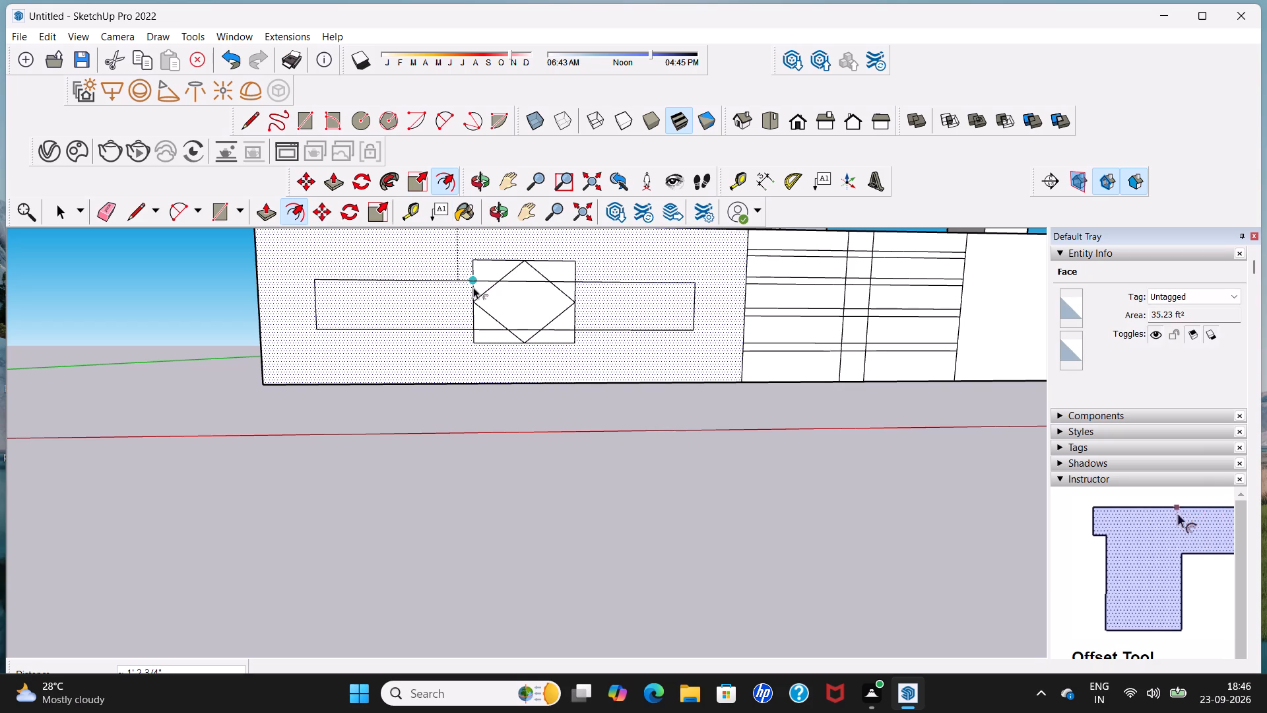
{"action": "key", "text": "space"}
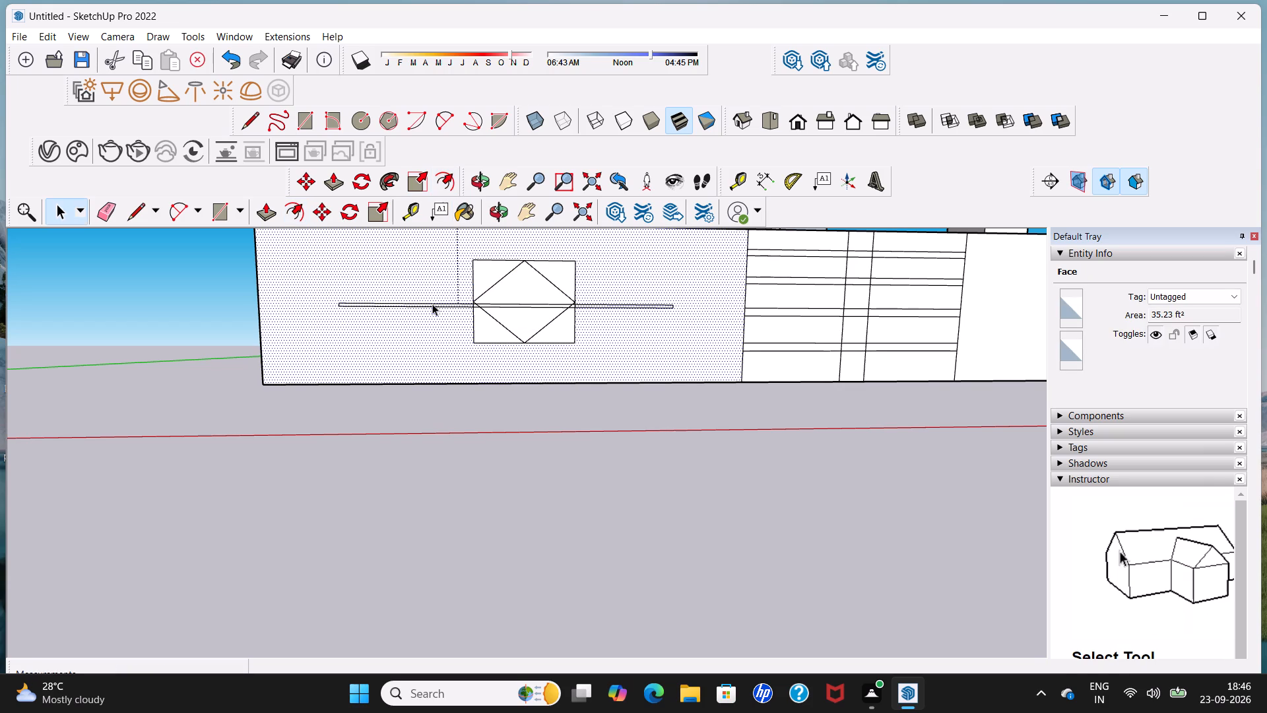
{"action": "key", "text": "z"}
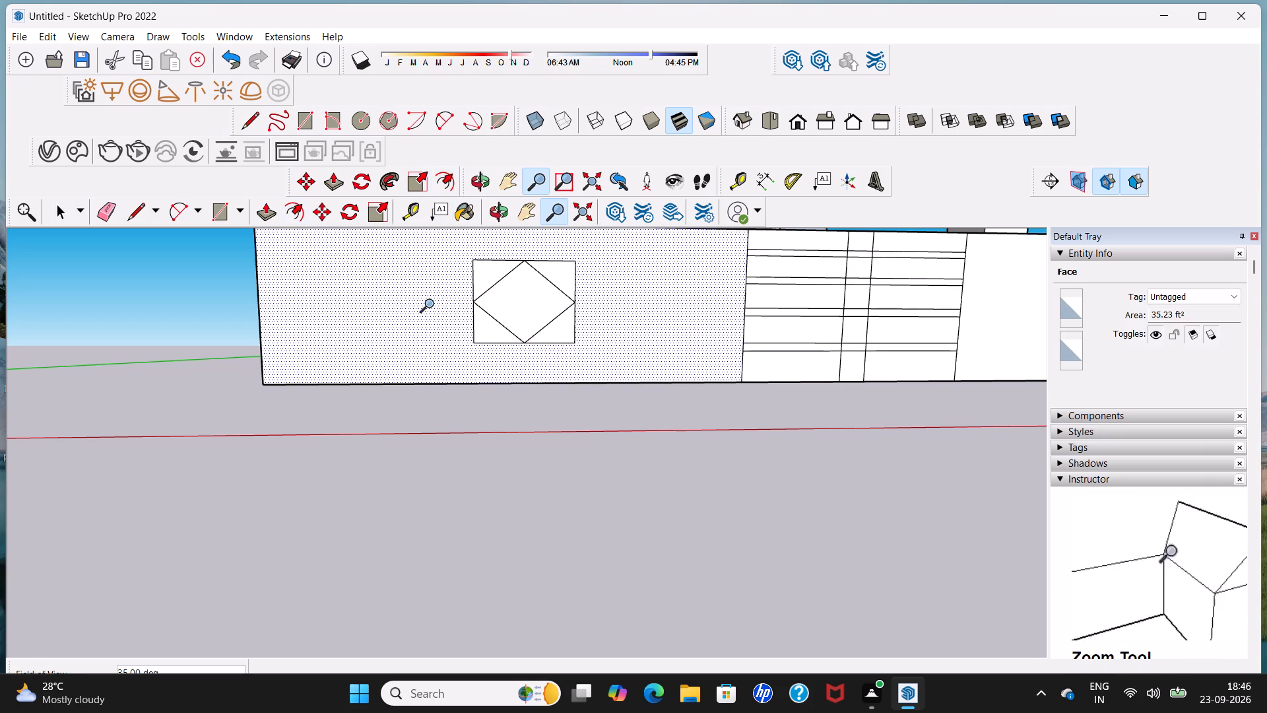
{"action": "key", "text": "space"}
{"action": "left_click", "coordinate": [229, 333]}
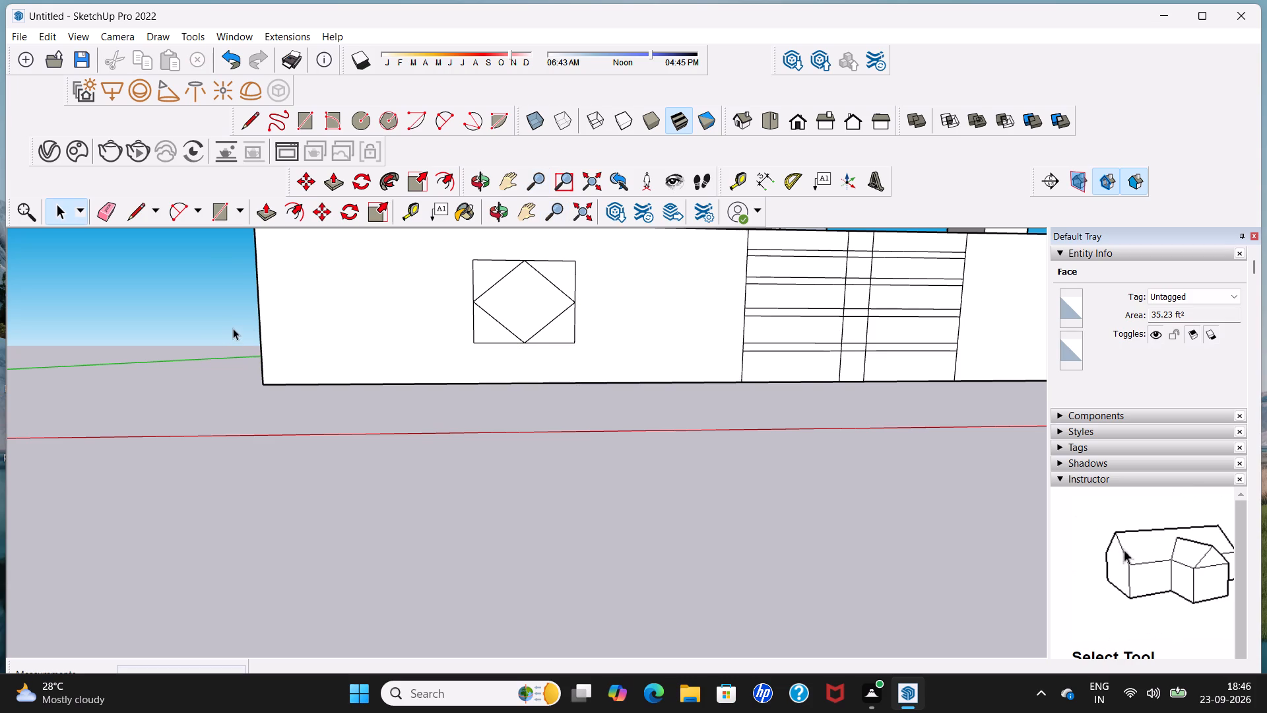
Place a horizontal guide line about 6 1/8" below the front wall's top edge.
{"action": "scroll", "coordinate": [415, 309], "scroll_direction": "down", "scroll_amount": 2}
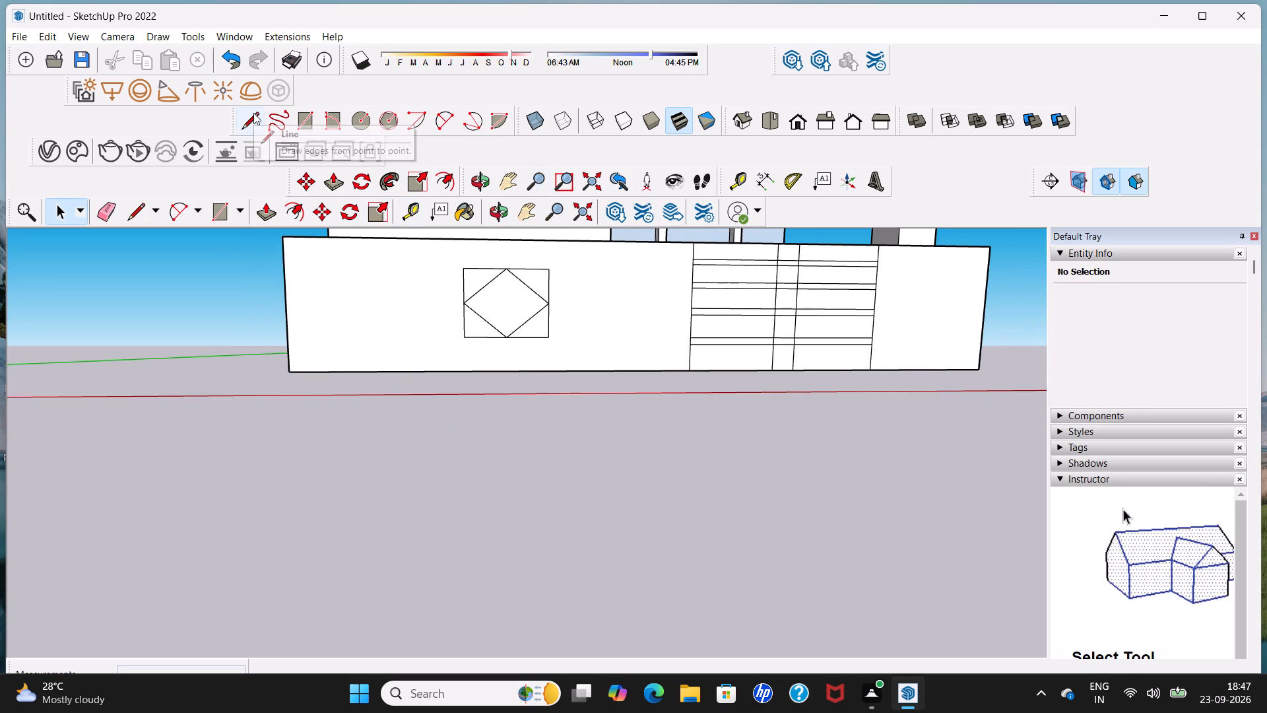
{"action": "left_click", "coordinate": [736, 187]}
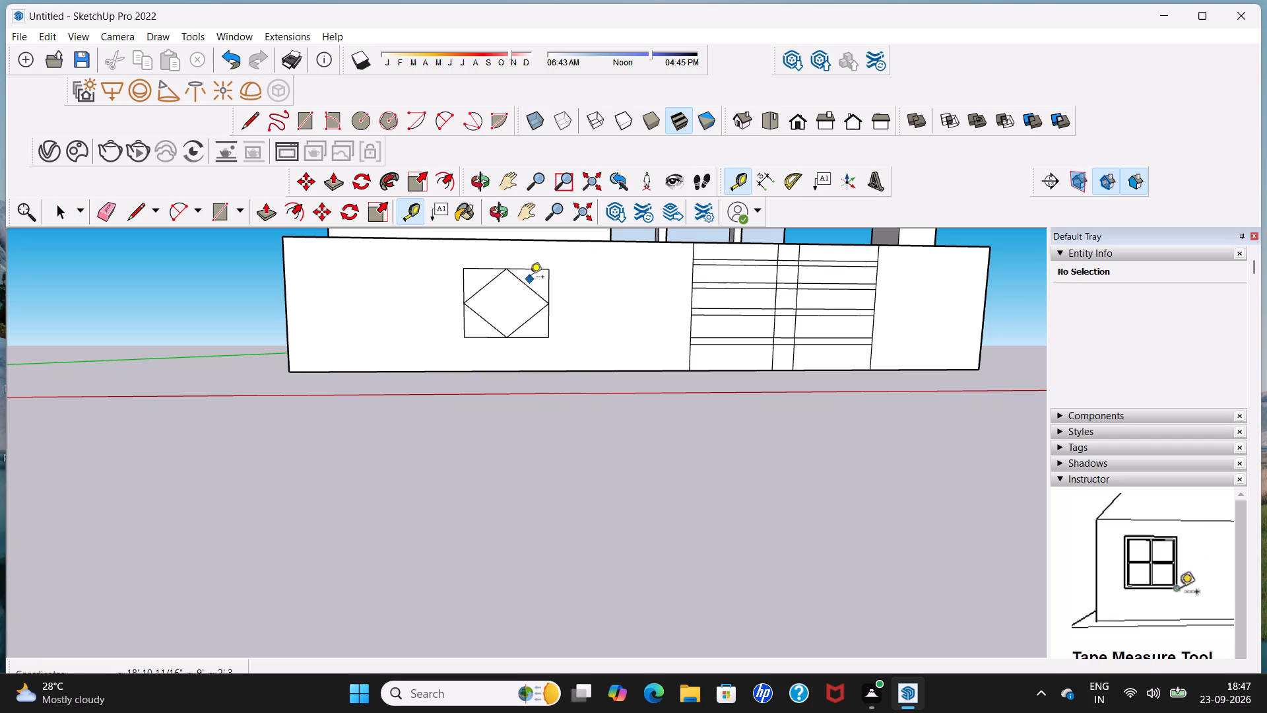
{"action": "left_click", "coordinate": [527, 243]}
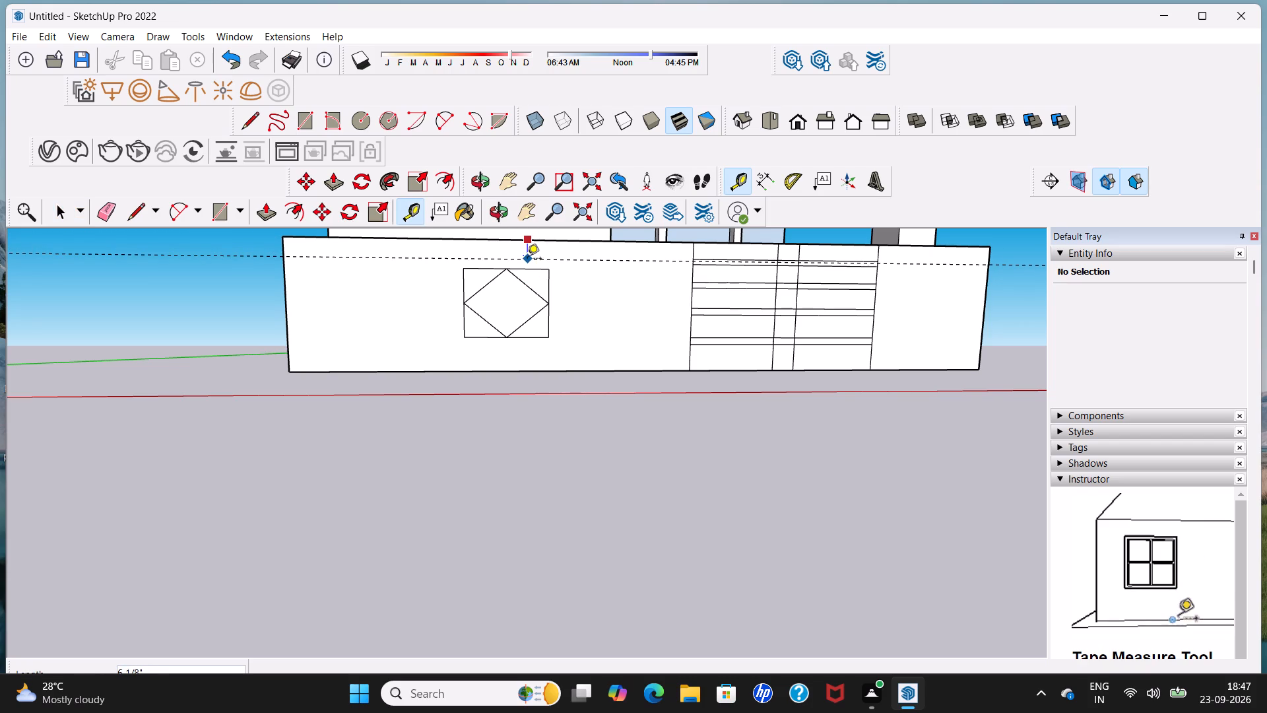
{"action": "left_click", "coordinate": [527, 259]}
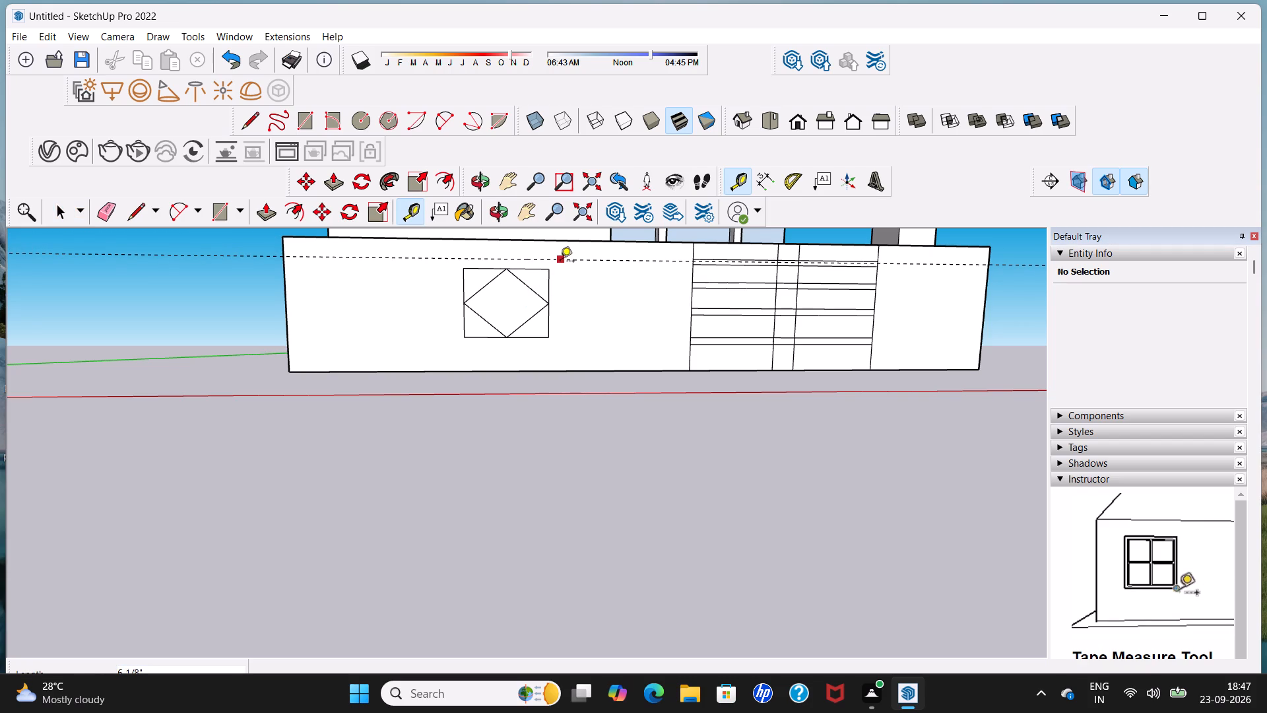
Place a second horizontal guide line about 2' 4 3/4" below the first, beneath the diamond rectangle on the front wall.
{"action": "left_click", "coordinate": [560, 262]}
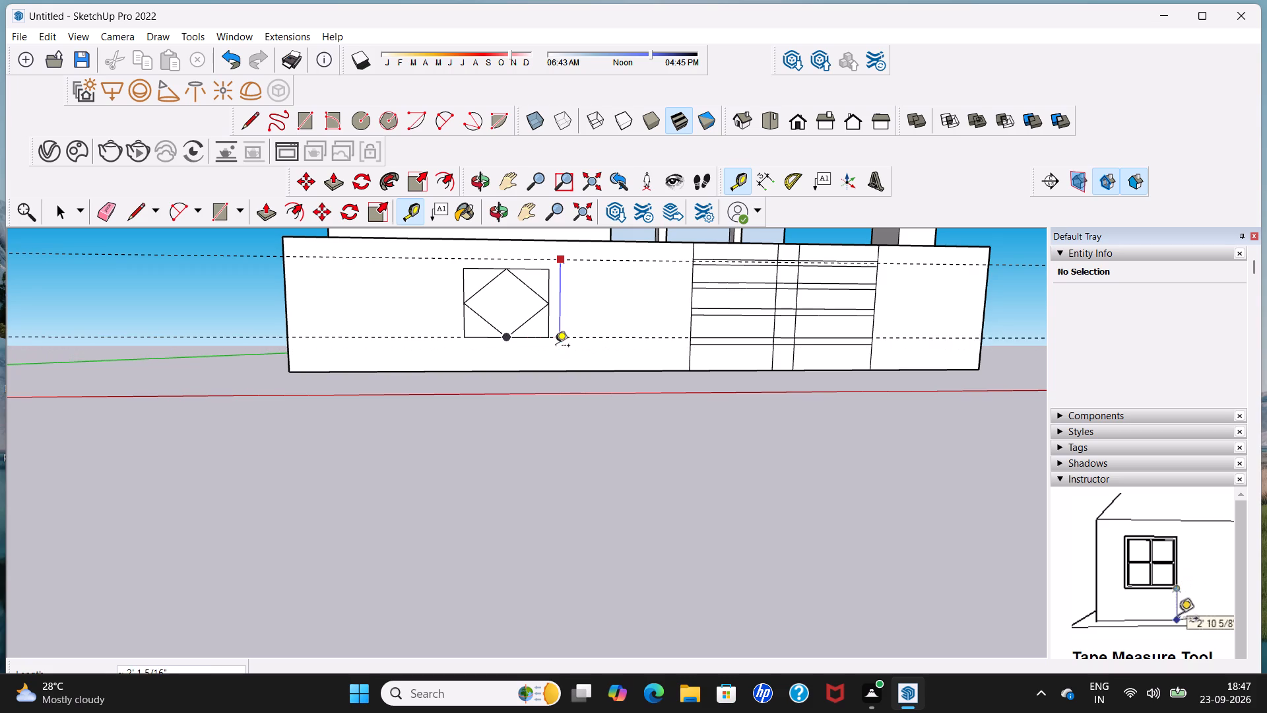
{"action": "left_click", "coordinate": [556, 348]}
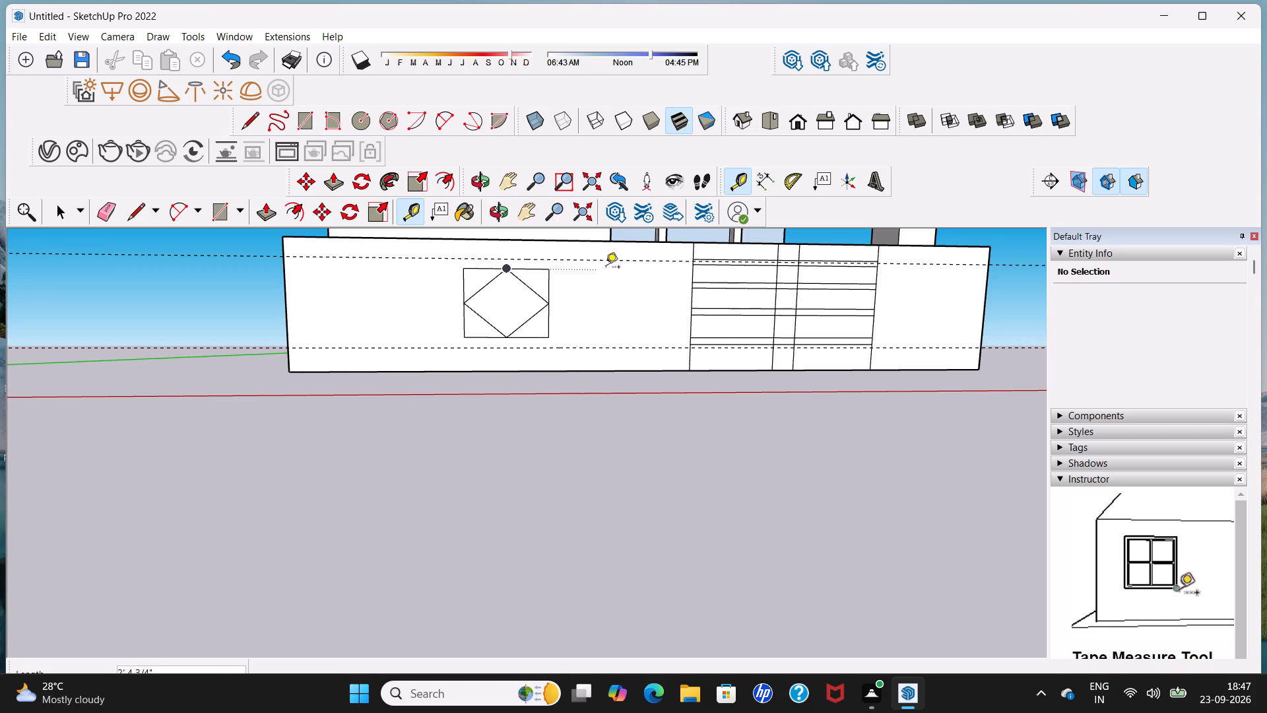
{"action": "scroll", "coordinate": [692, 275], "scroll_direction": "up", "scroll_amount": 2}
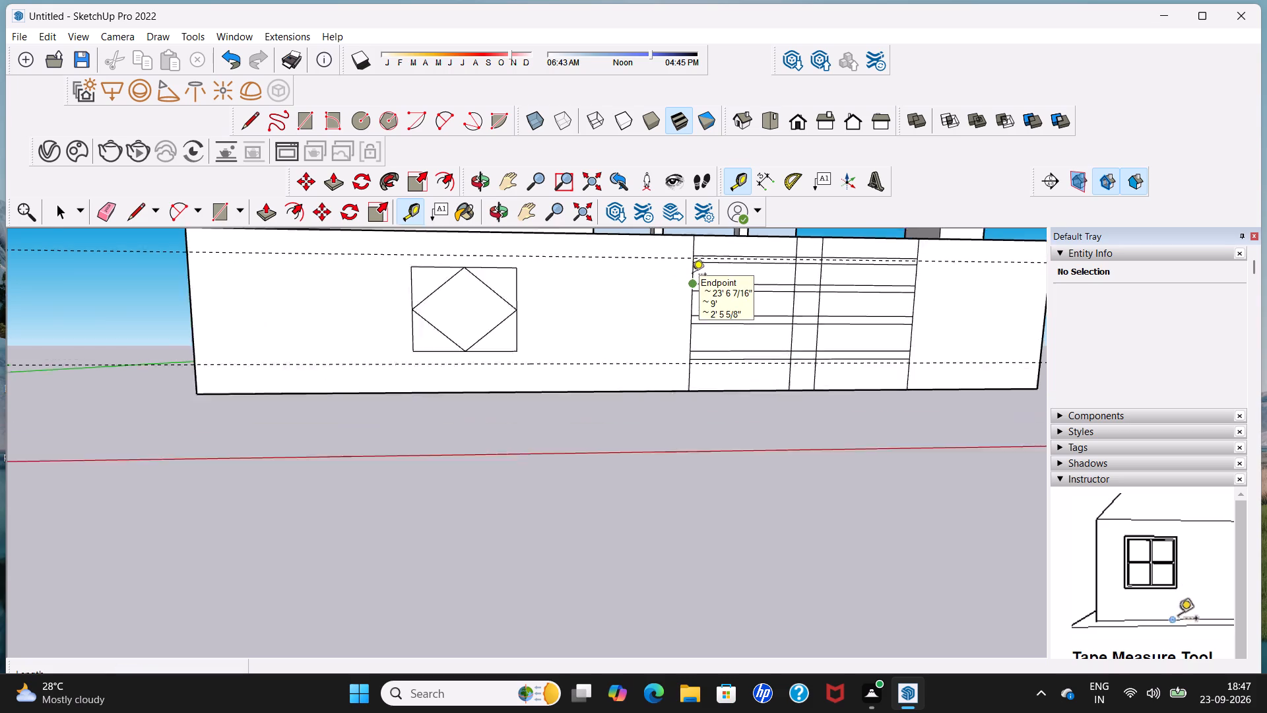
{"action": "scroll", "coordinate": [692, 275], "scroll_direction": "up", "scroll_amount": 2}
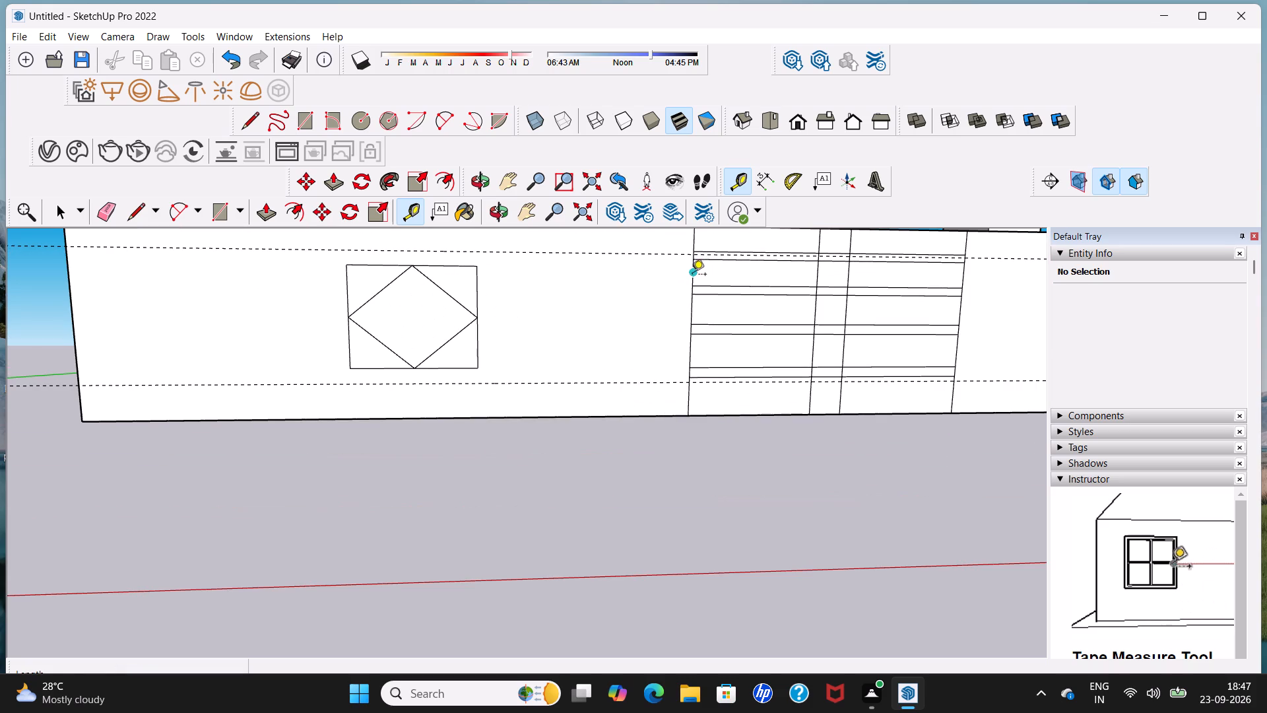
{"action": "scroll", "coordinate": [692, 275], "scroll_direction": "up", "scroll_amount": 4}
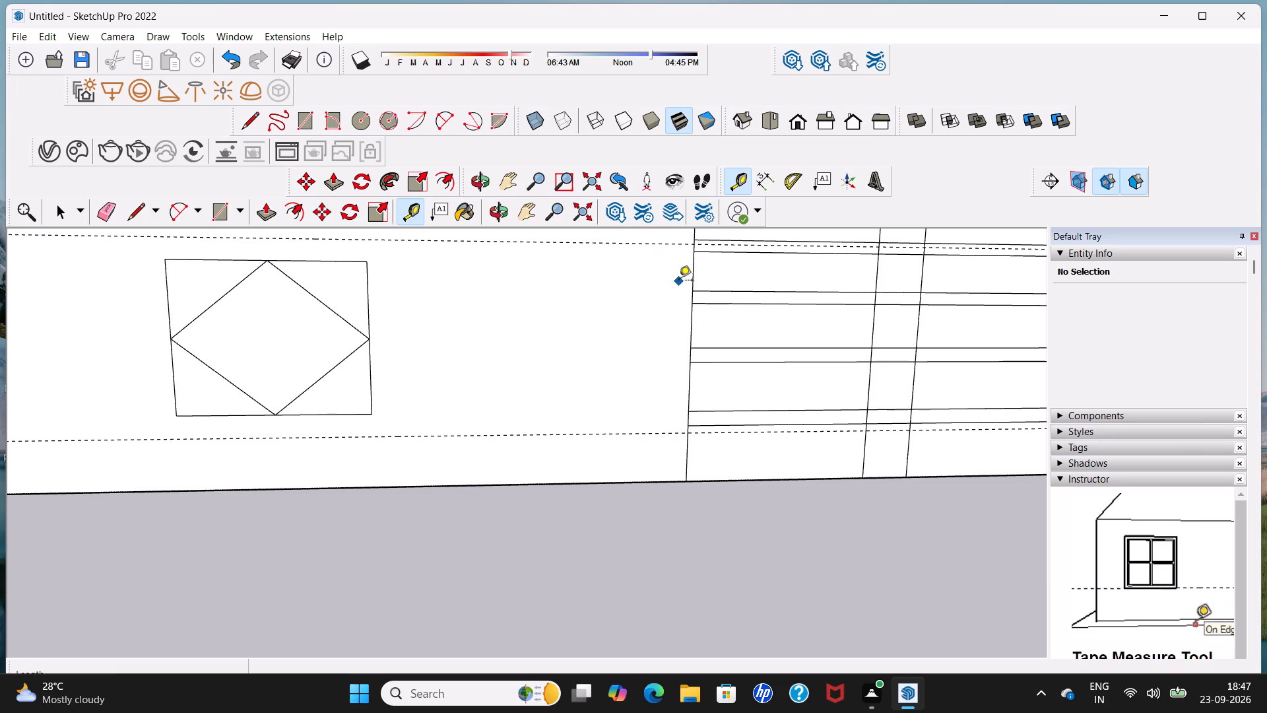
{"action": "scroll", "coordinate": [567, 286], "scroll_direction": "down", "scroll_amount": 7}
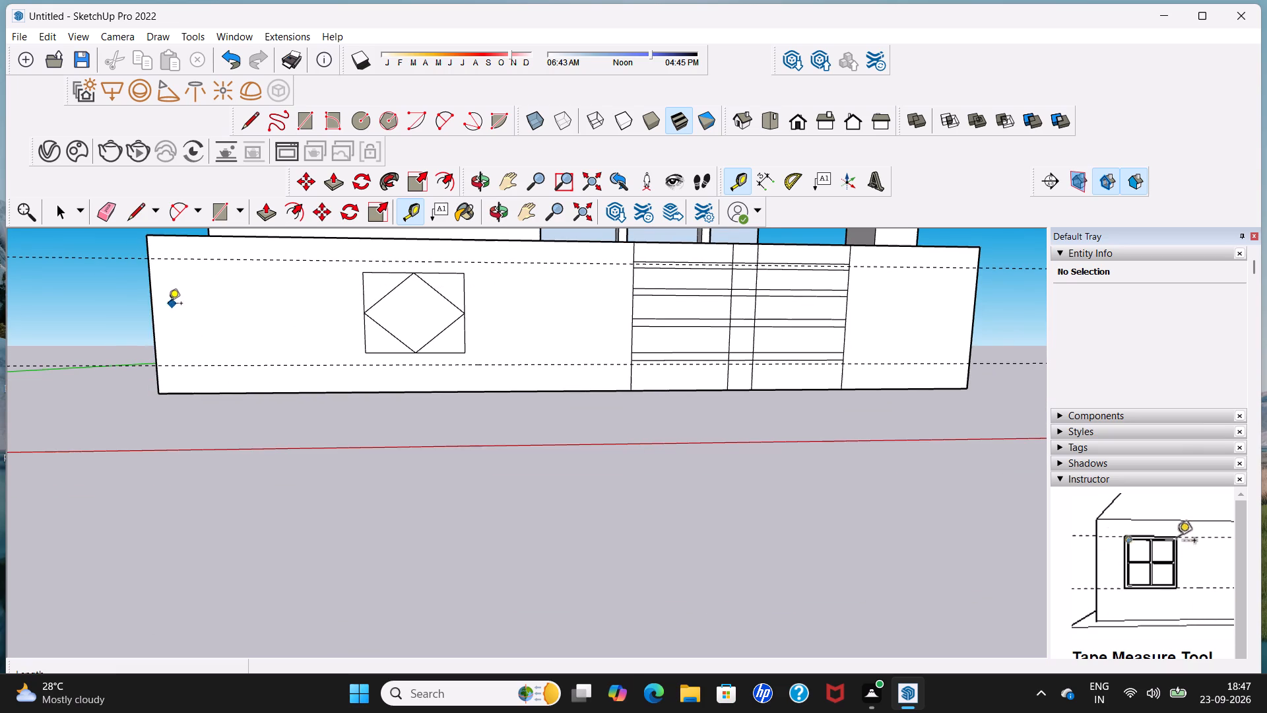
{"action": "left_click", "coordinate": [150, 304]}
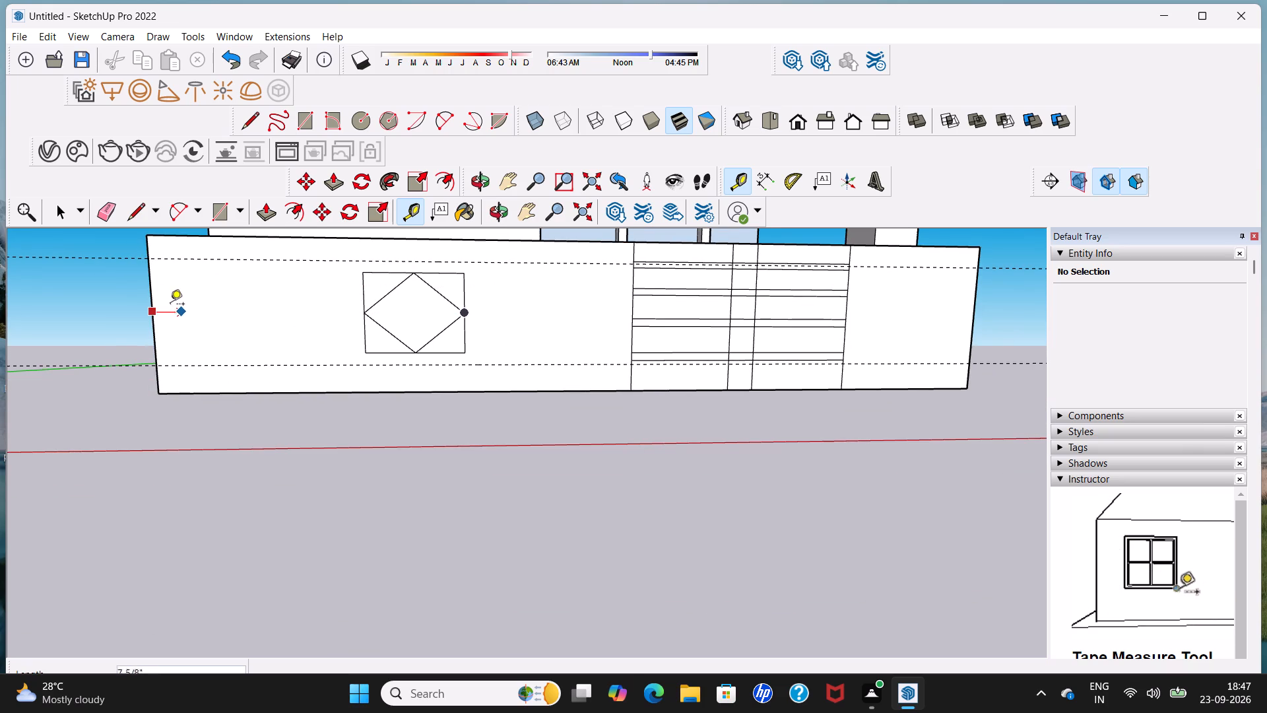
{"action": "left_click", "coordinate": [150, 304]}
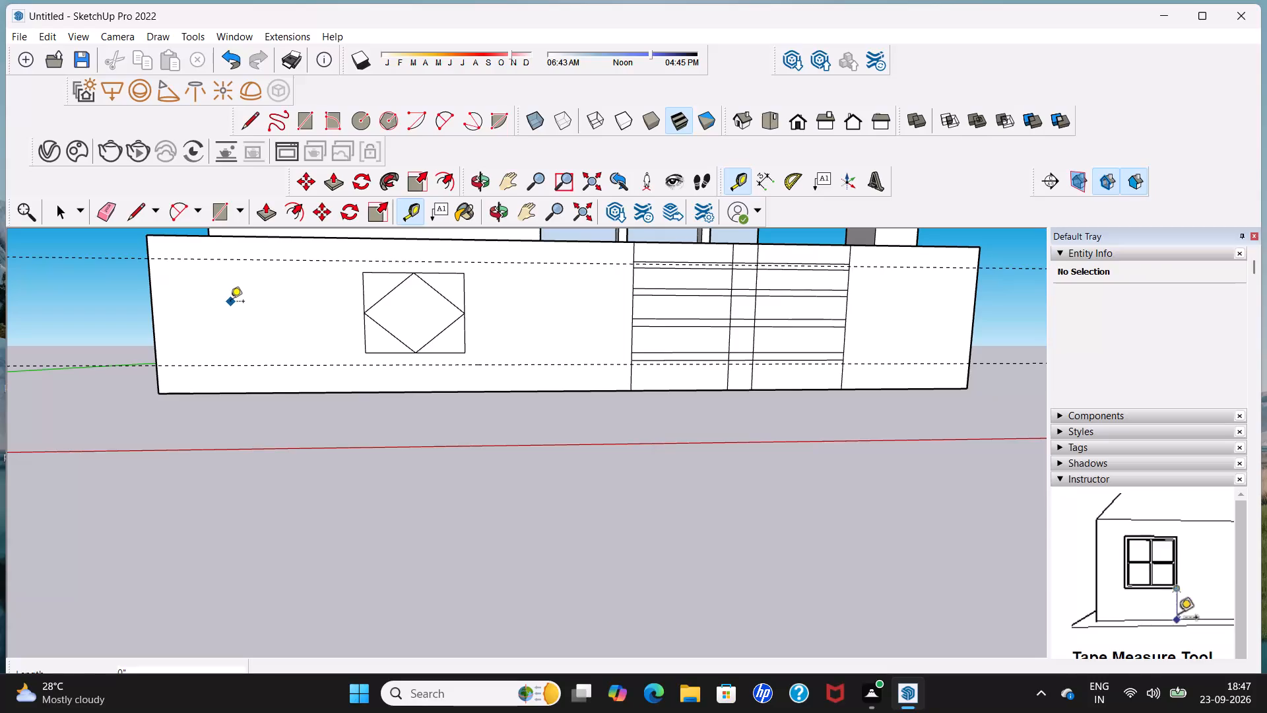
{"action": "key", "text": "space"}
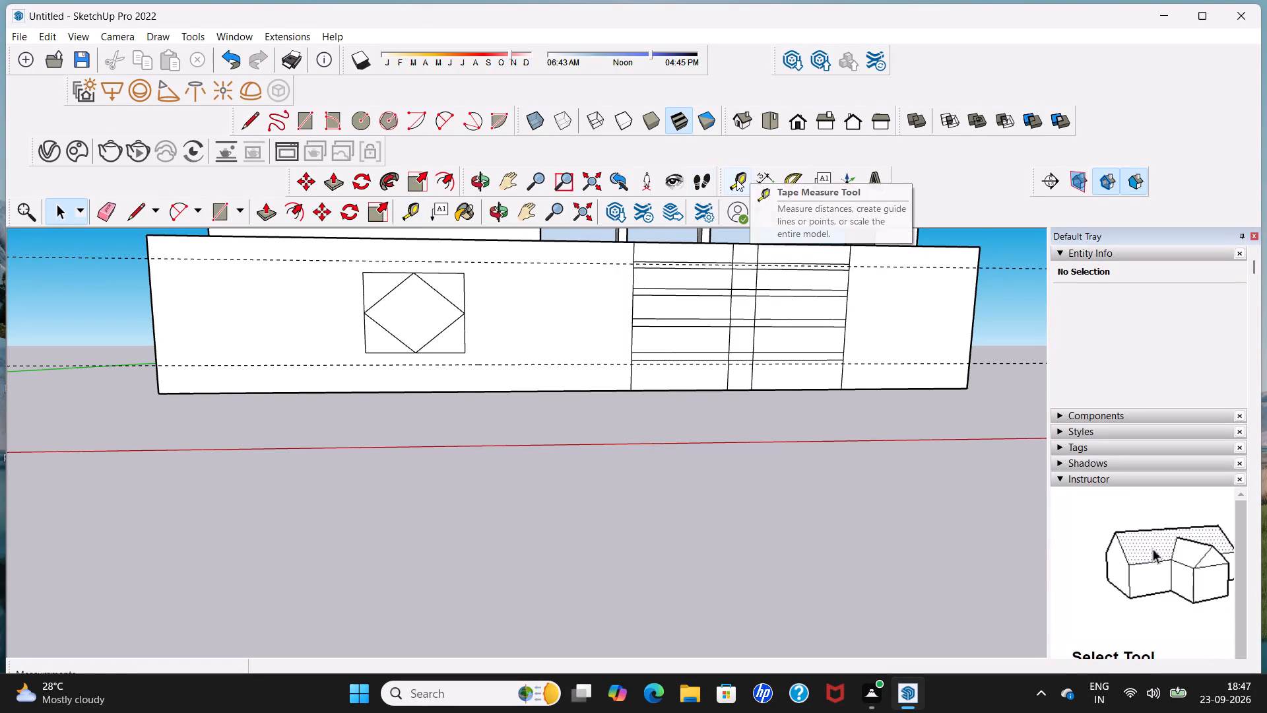
Place a vertical guide line about 4' 4 15/16" in from the front wall's left edge, just before the diamond rectangle.
{"action": "left_click", "coordinate": [736, 180]}
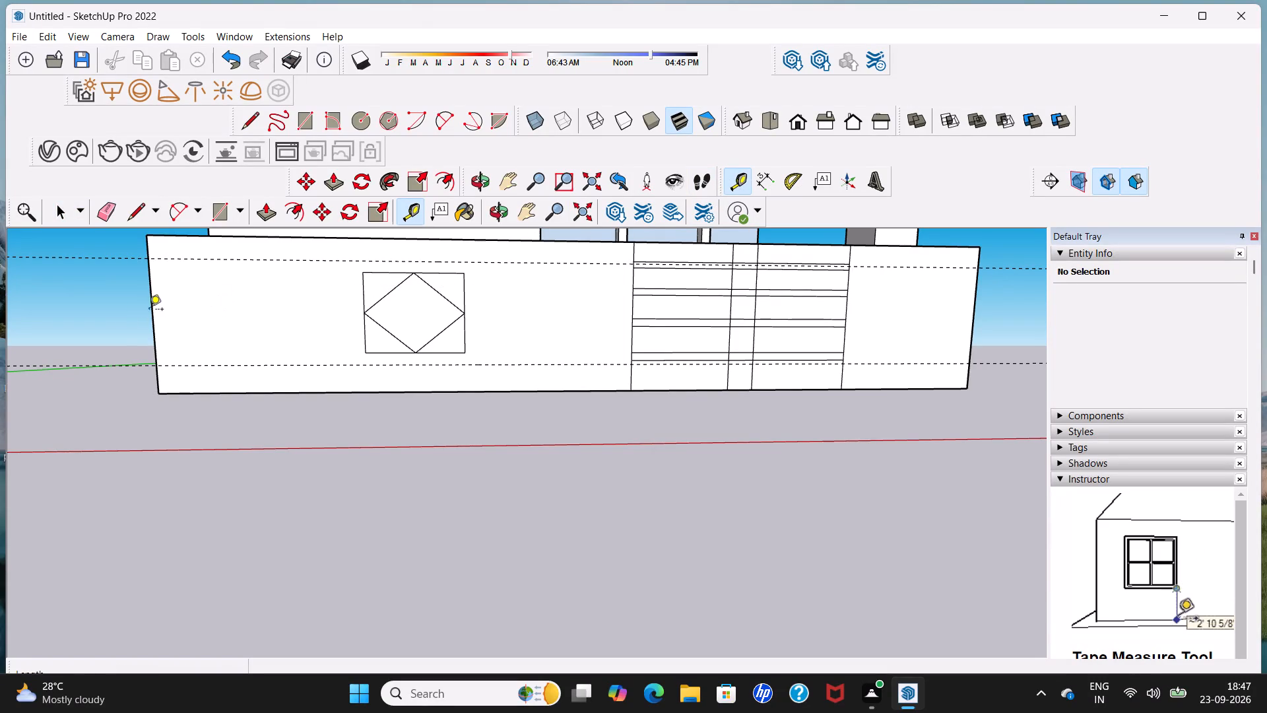
{"action": "left_click", "coordinate": [155, 318]}
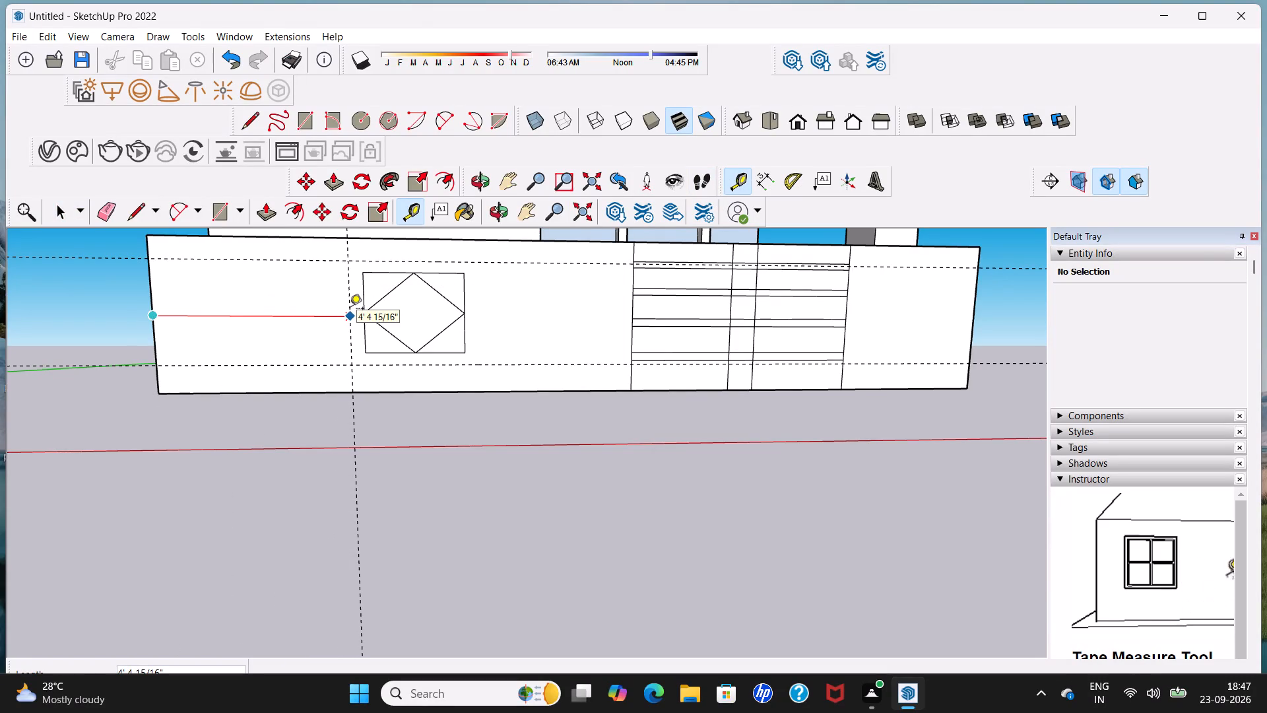
{"action": "left_click", "coordinate": [350, 310]}
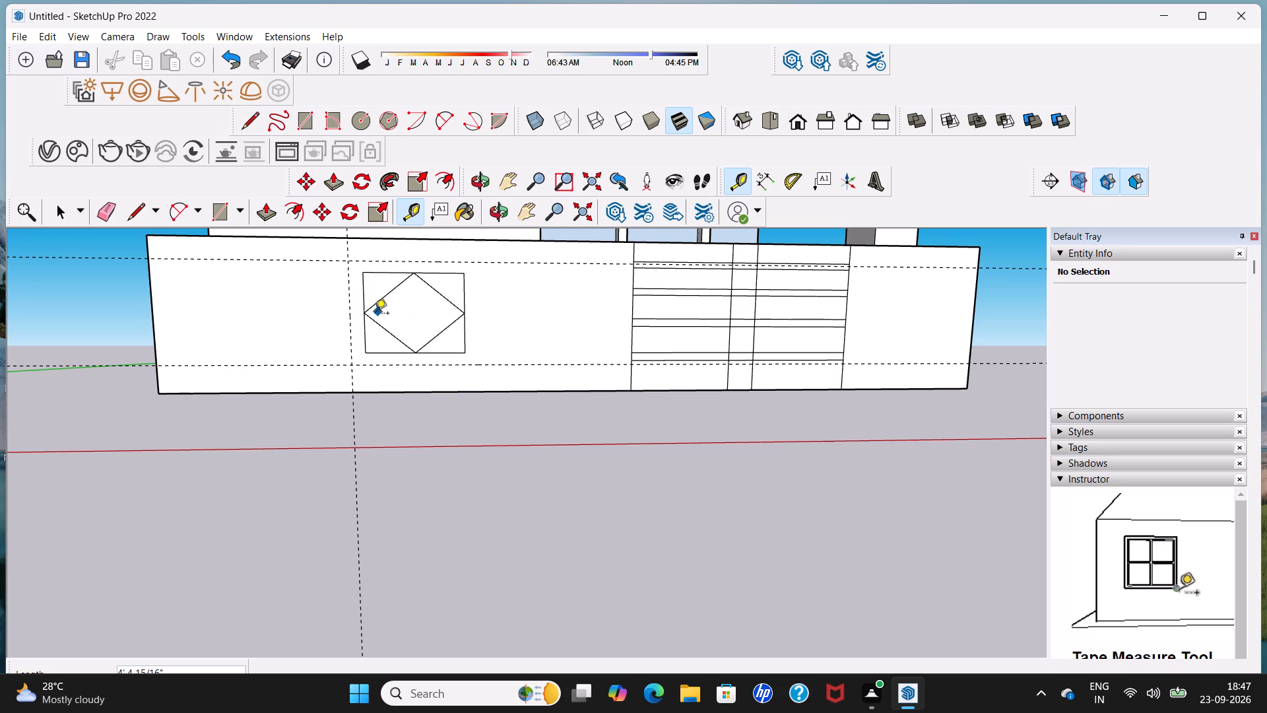
Place a second vertical guide line about 2' 11 15/16" from the first, just past the diamond rectangle's right side.
{"action": "left_click", "coordinate": [346, 318]}
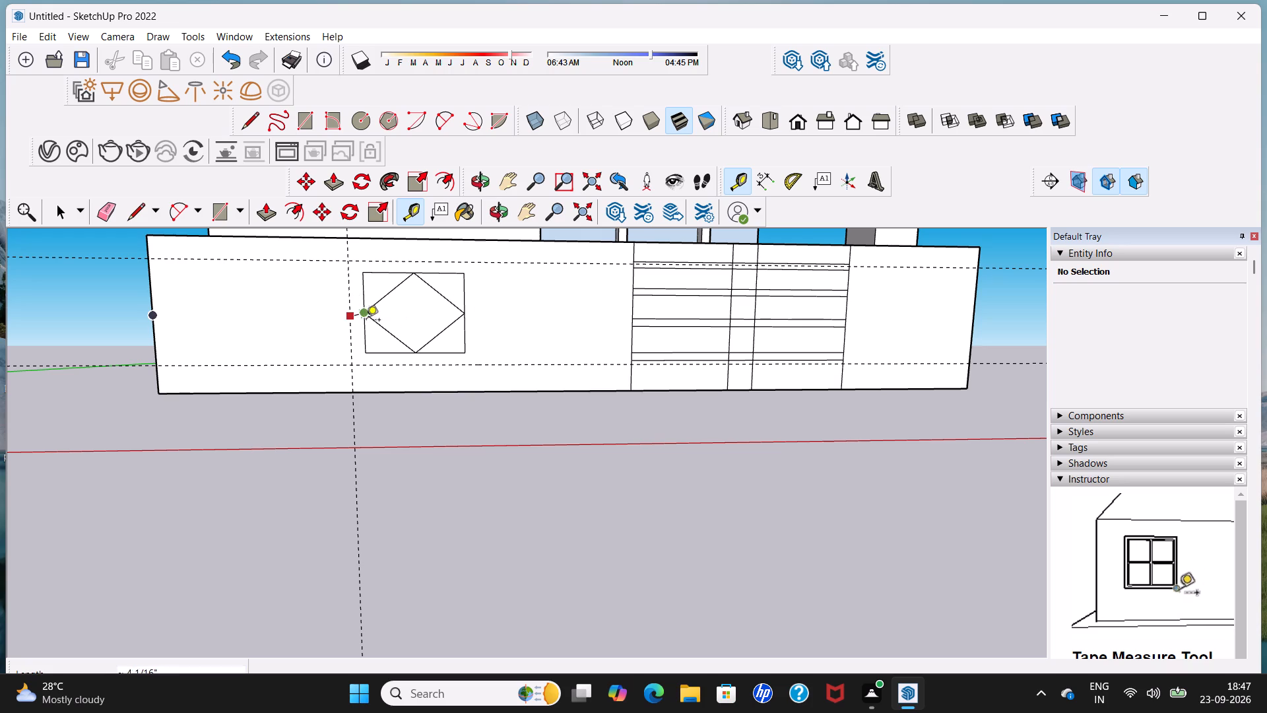
{"action": "key", "text": "space"}
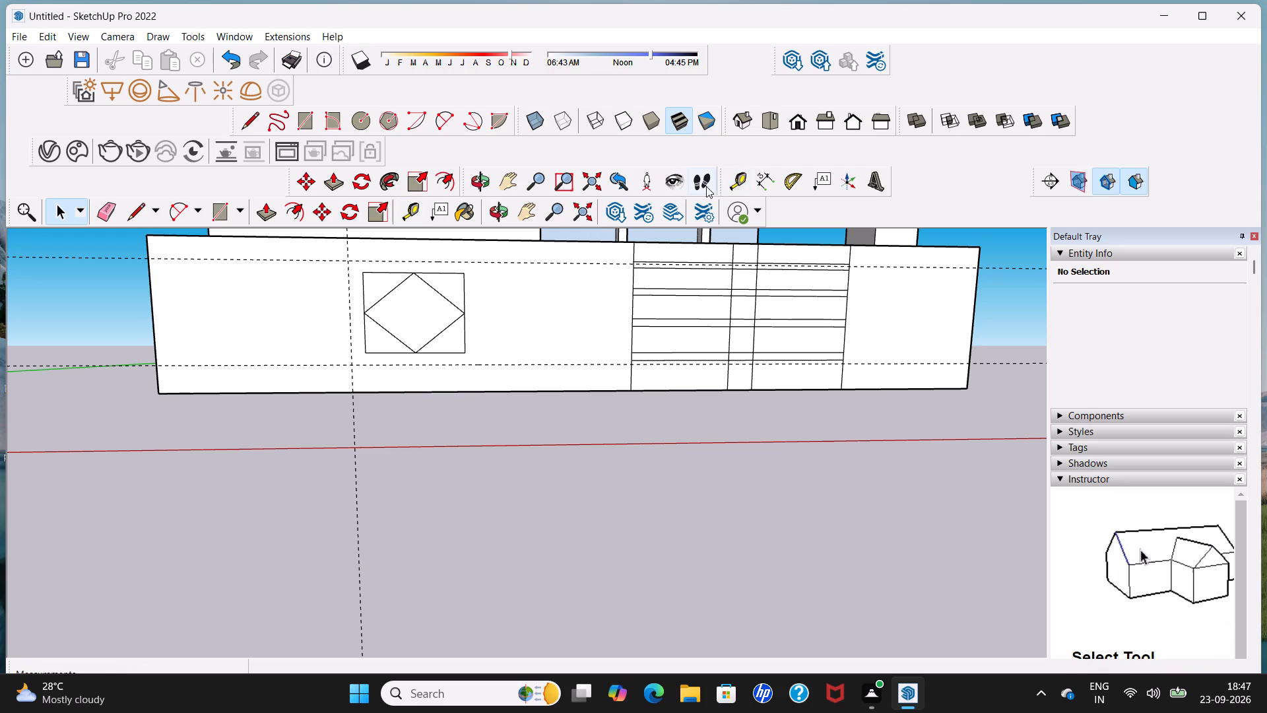
{"action": "left_click", "coordinate": [743, 181]}
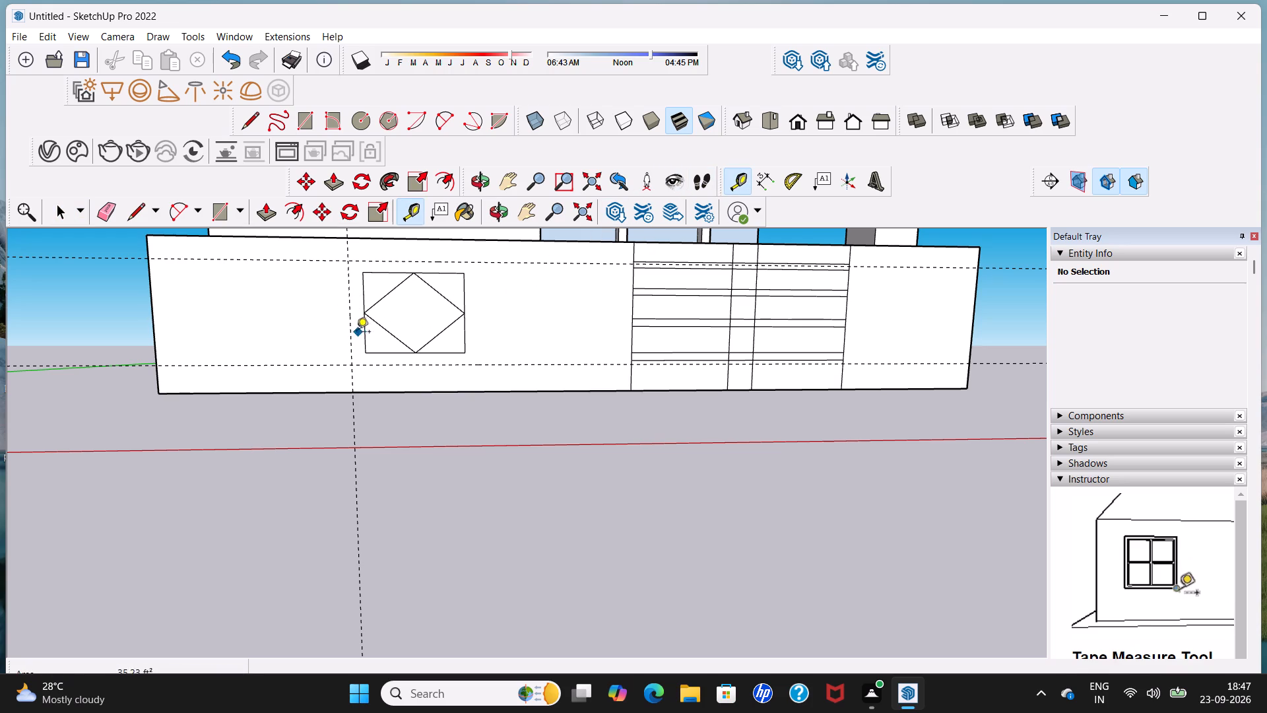
{"action": "left_click", "coordinate": [350, 333]}
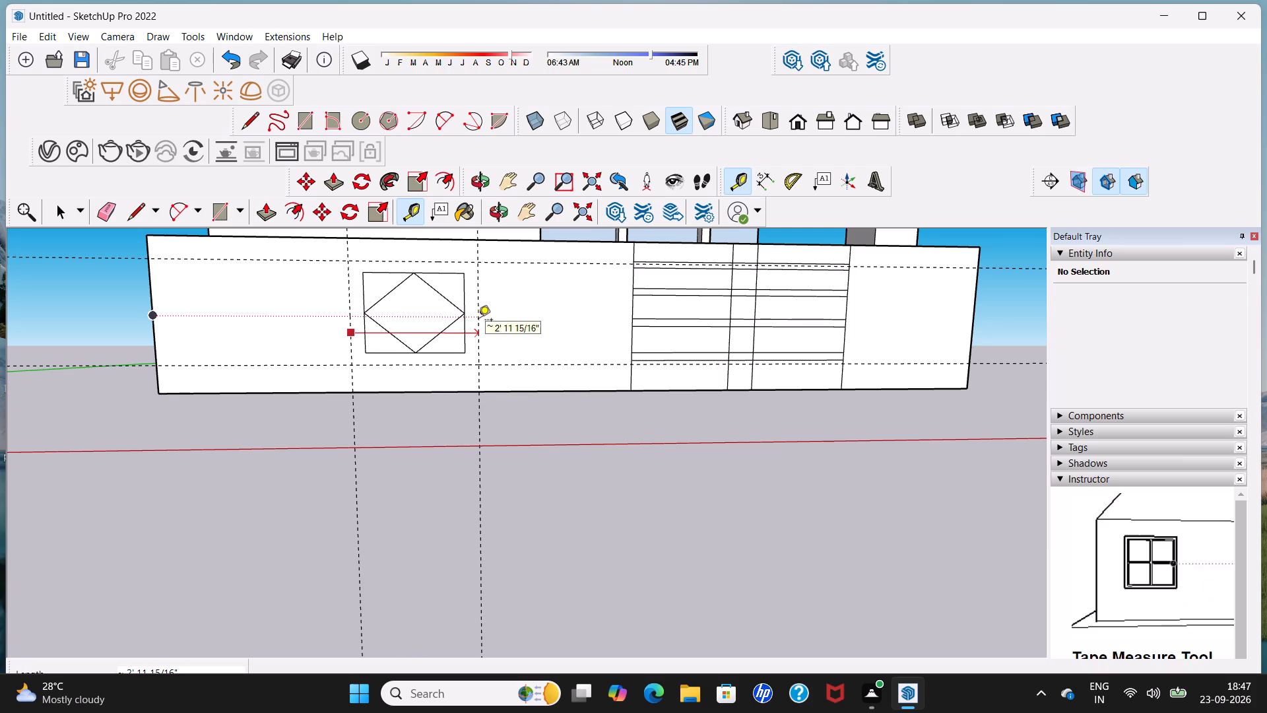
{"action": "left_click", "coordinate": [478, 321]}
{"action": "key", "text": "space"}
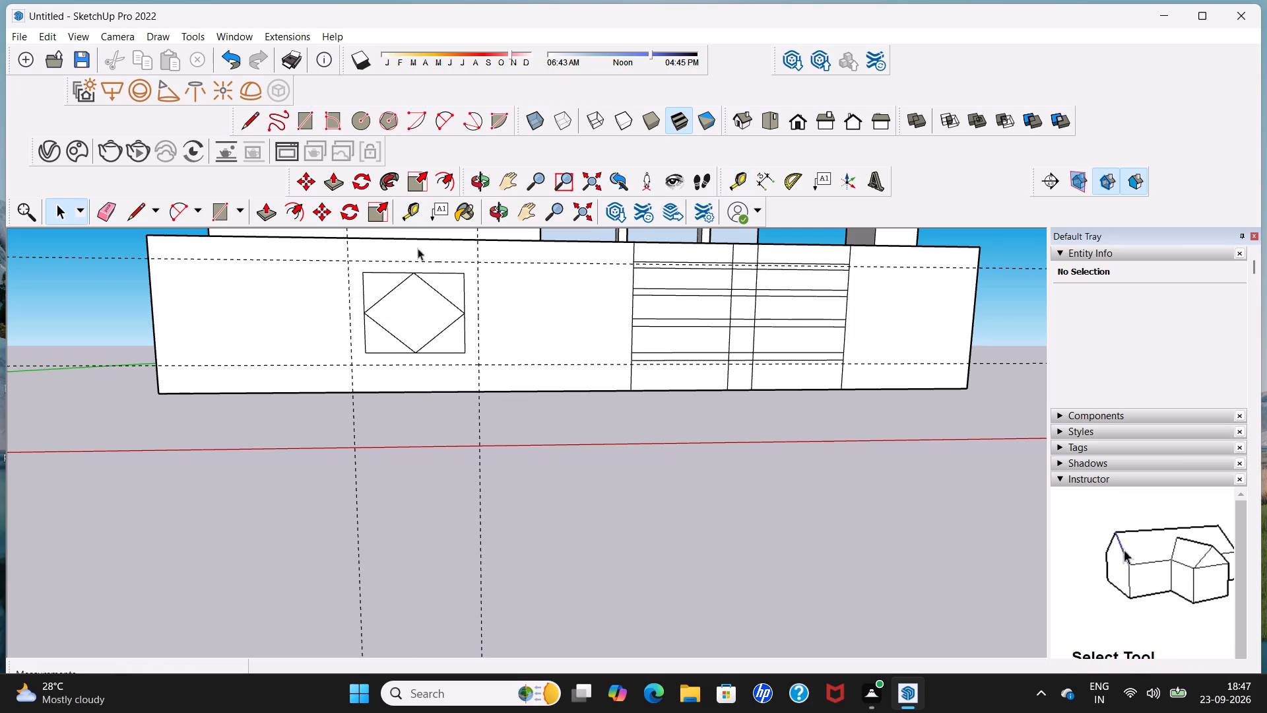
Draw an outer rectangle of lines, about 2' 11 15/16" by 2' 4 3/4", through the four guide intersections around the diamond rectangle.
{"action": "left_click", "coordinate": [251, 121]}
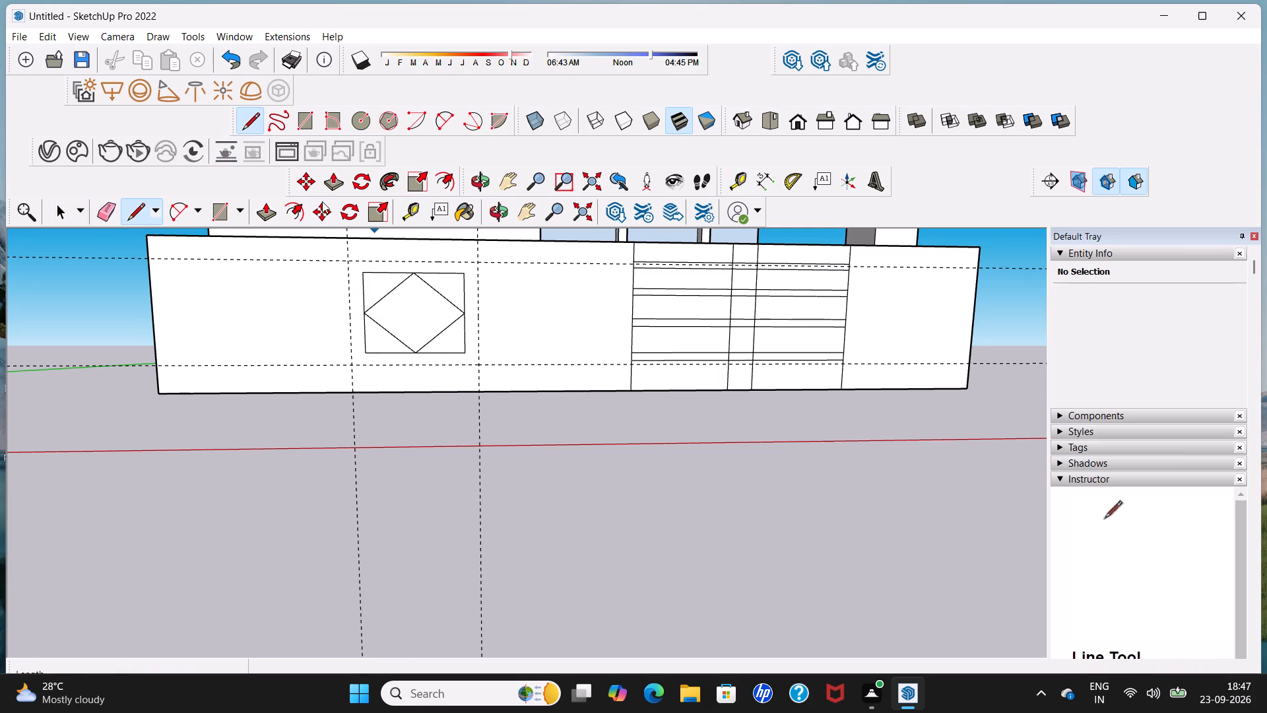
{"action": "left_click", "coordinate": [348, 260]}
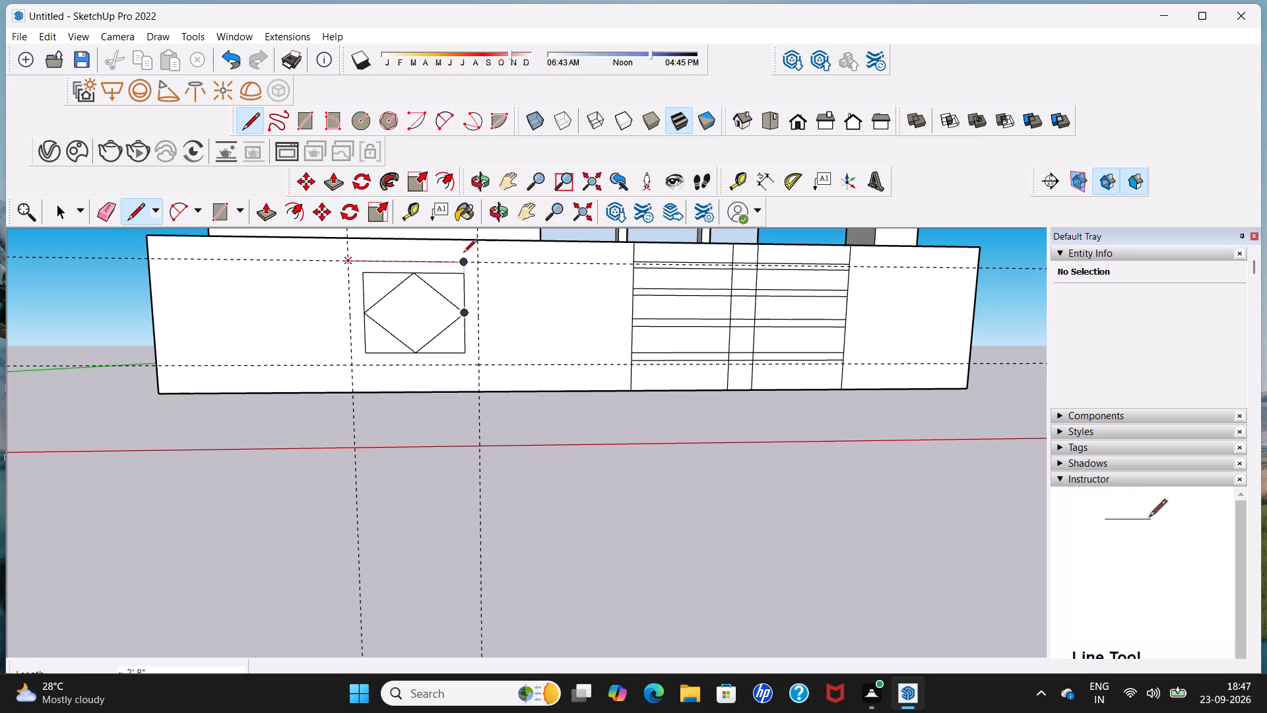
{"action": "left_click", "coordinate": [476, 255]}
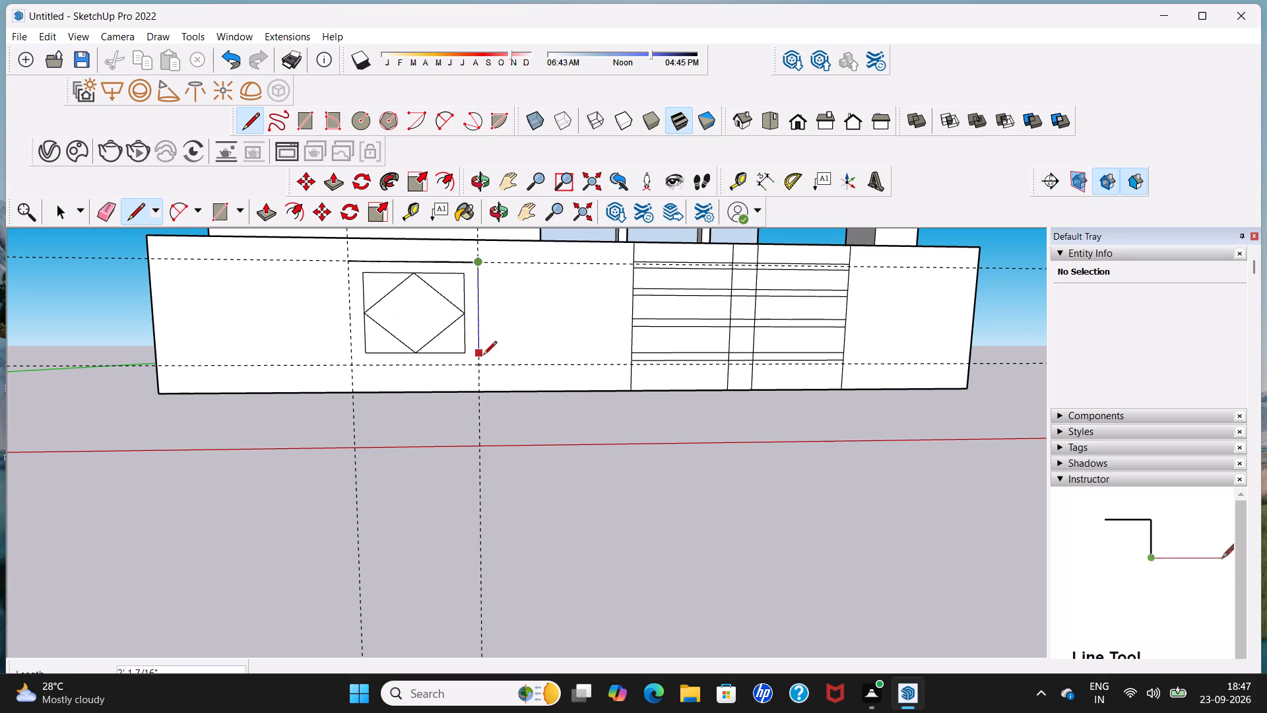
{"action": "left_click", "coordinate": [485, 361]}
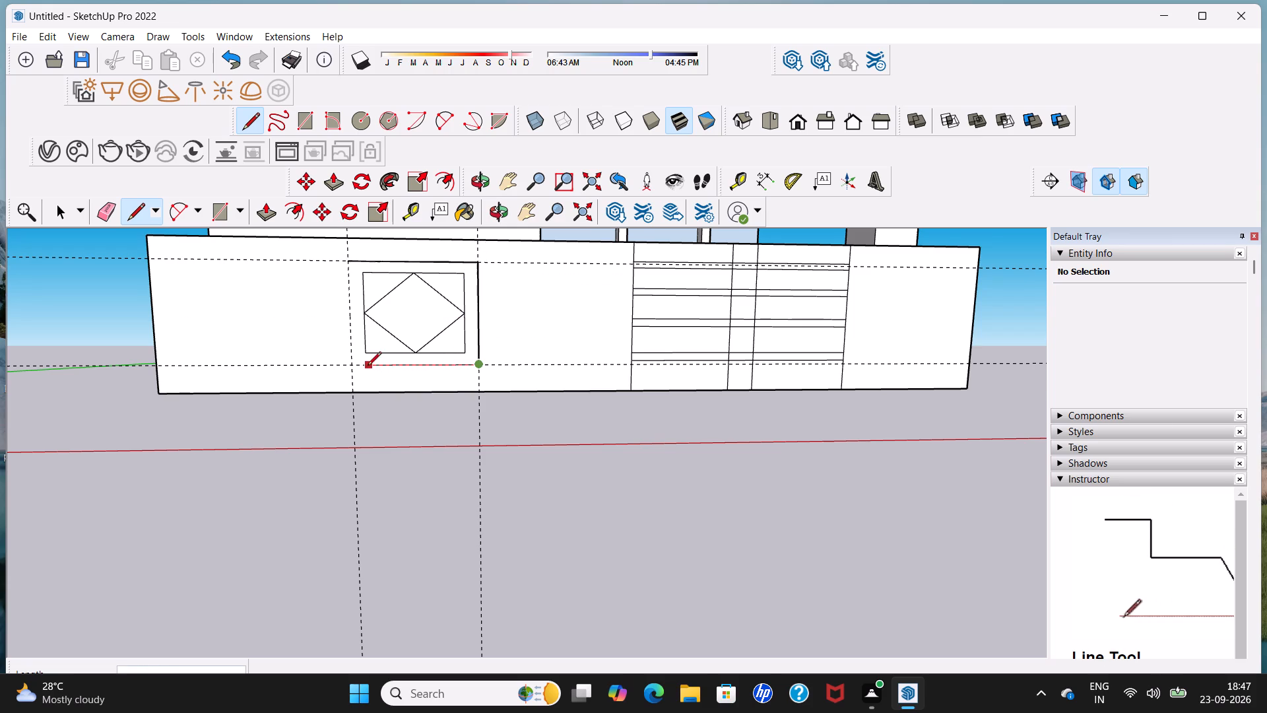
{"action": "left_click", "coordinate": [353, 364]}
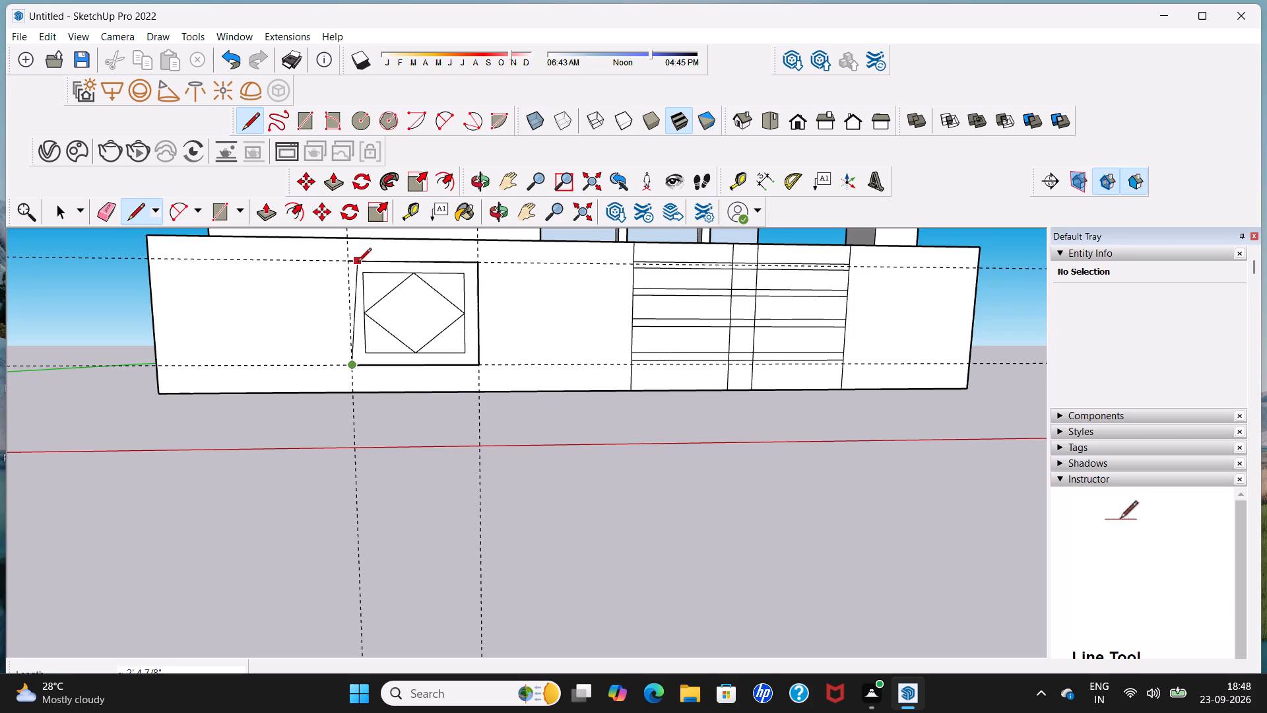
{"action": "left_click", "coordinate": [346, 267]}
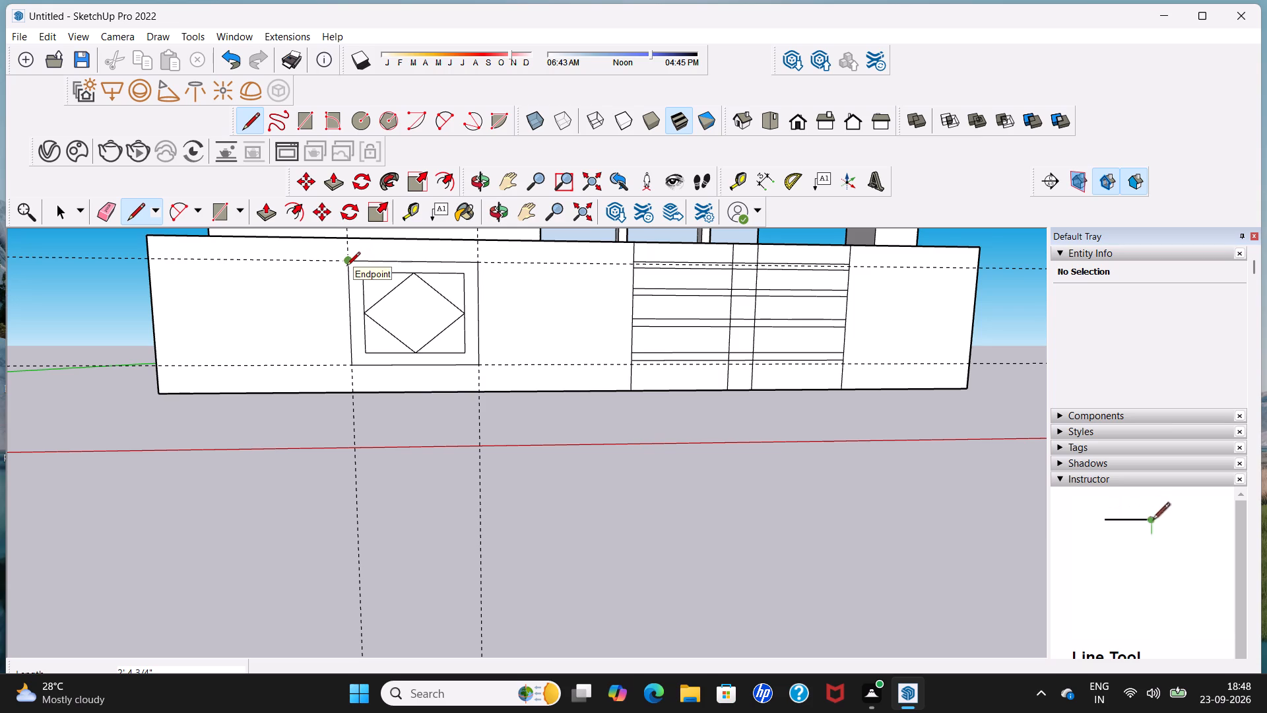
{"action": "key", "text": "space"}
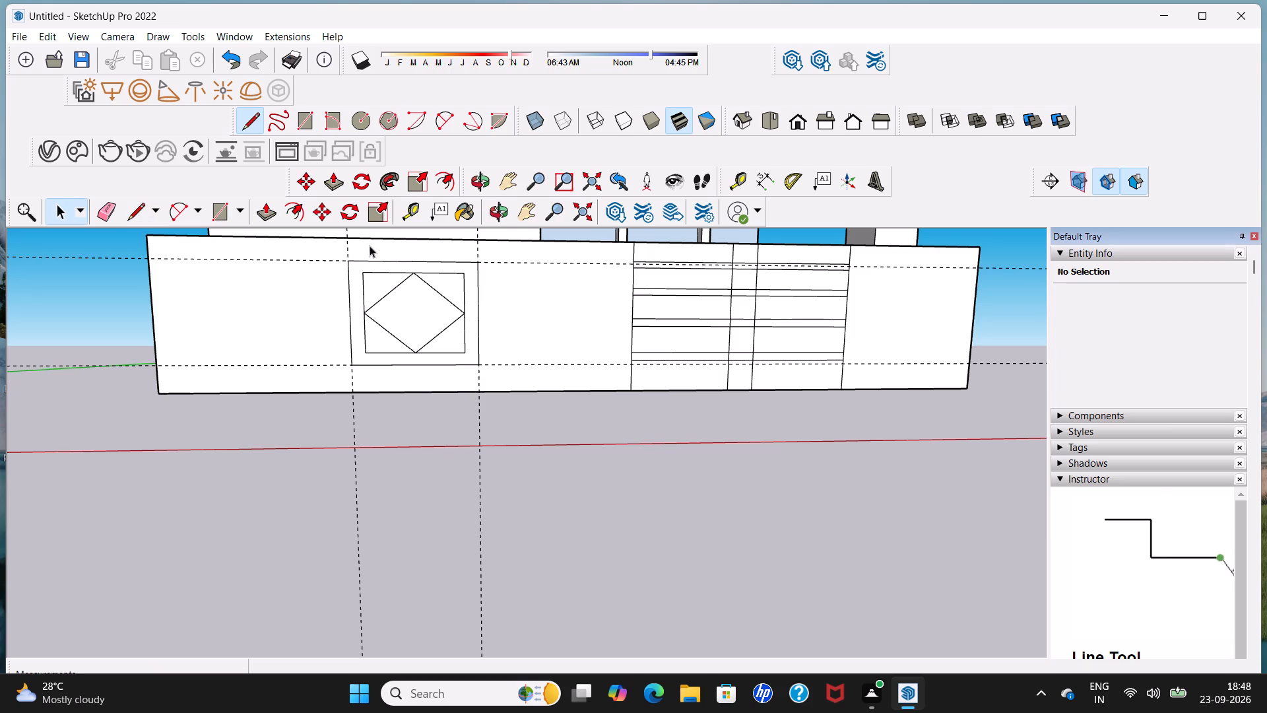
Draw an outer diamond of lines joining the midpoints of the outer rectangle's four sides, each about 1' 11" long.
{"action": "left_click", "coordinate": [245, 121]}
{"action": "left_click", "coordinate": [347, 311]}
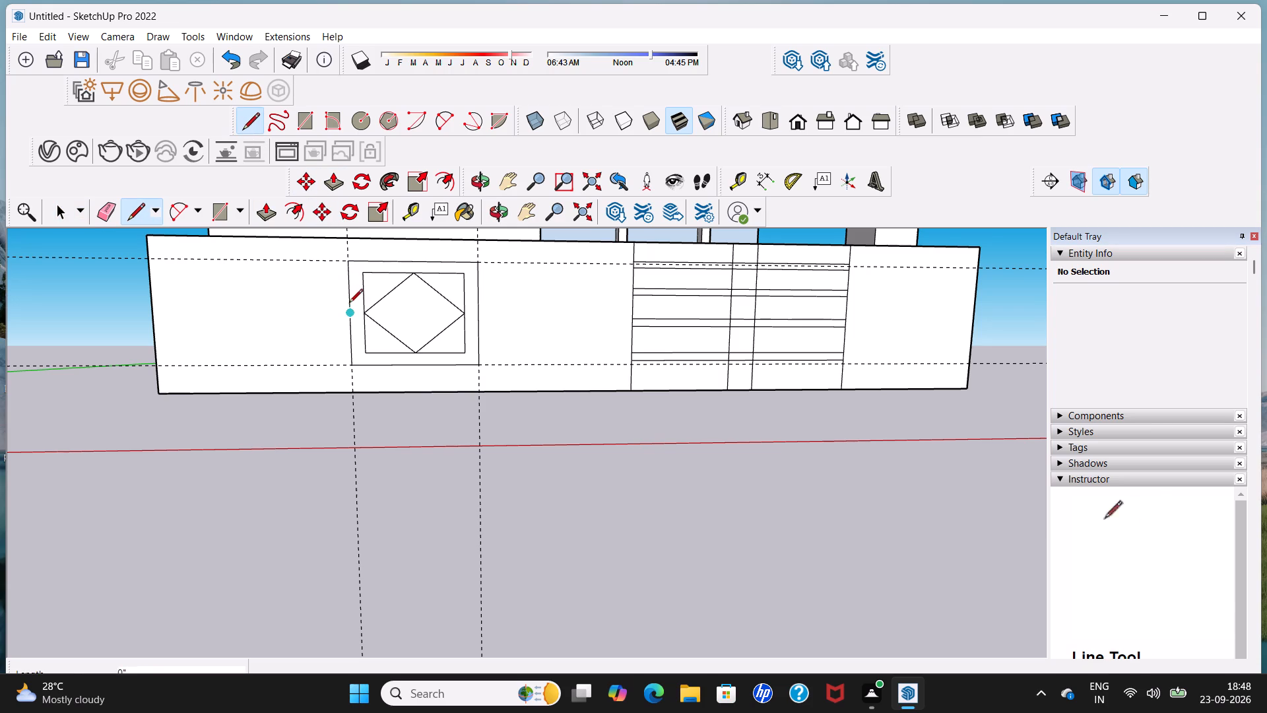
{"action": "left_click", "coordinate": [416, 264]}
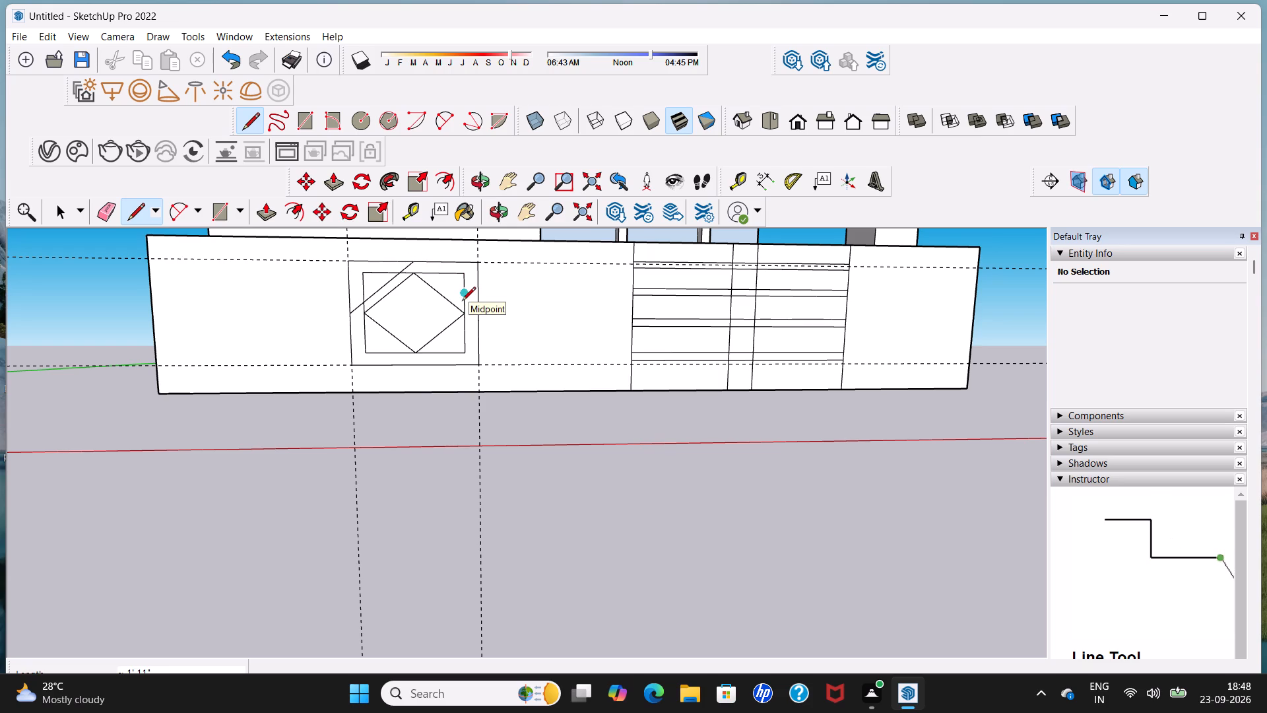
{"action": "left_click", "coordinate": [410, 265]}
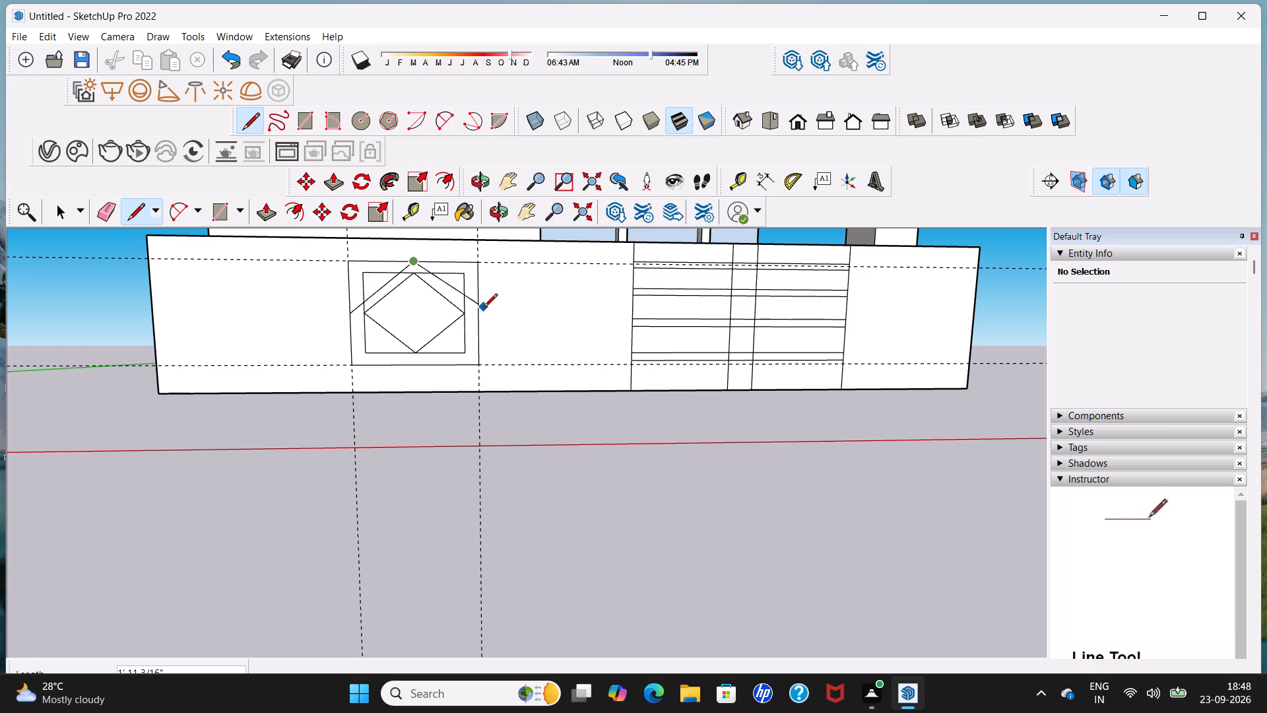
{"action": "left_click", "coordinate": [478, 312]}
{"action": "left_click", "coordinate": [478, 313]}
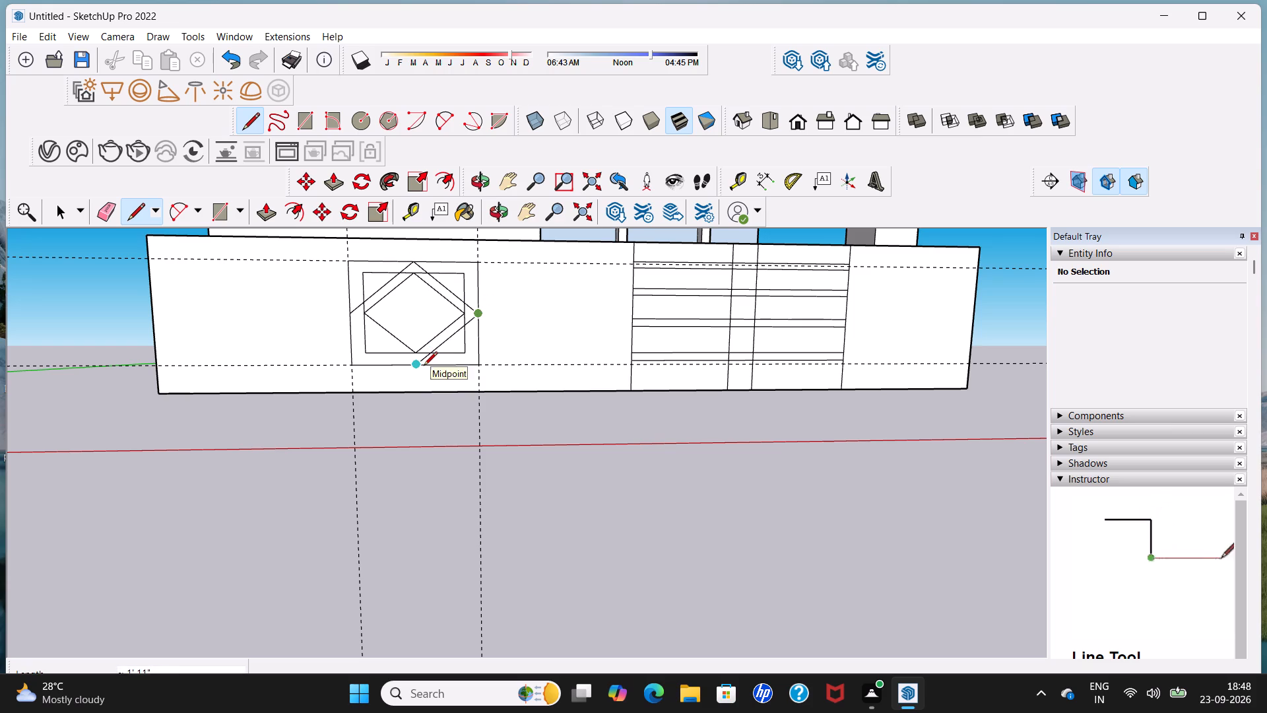
{"action": "left_click", "coordinate": [424, 366]}
{"action": "left_click", "coordinate": [410, 368]}
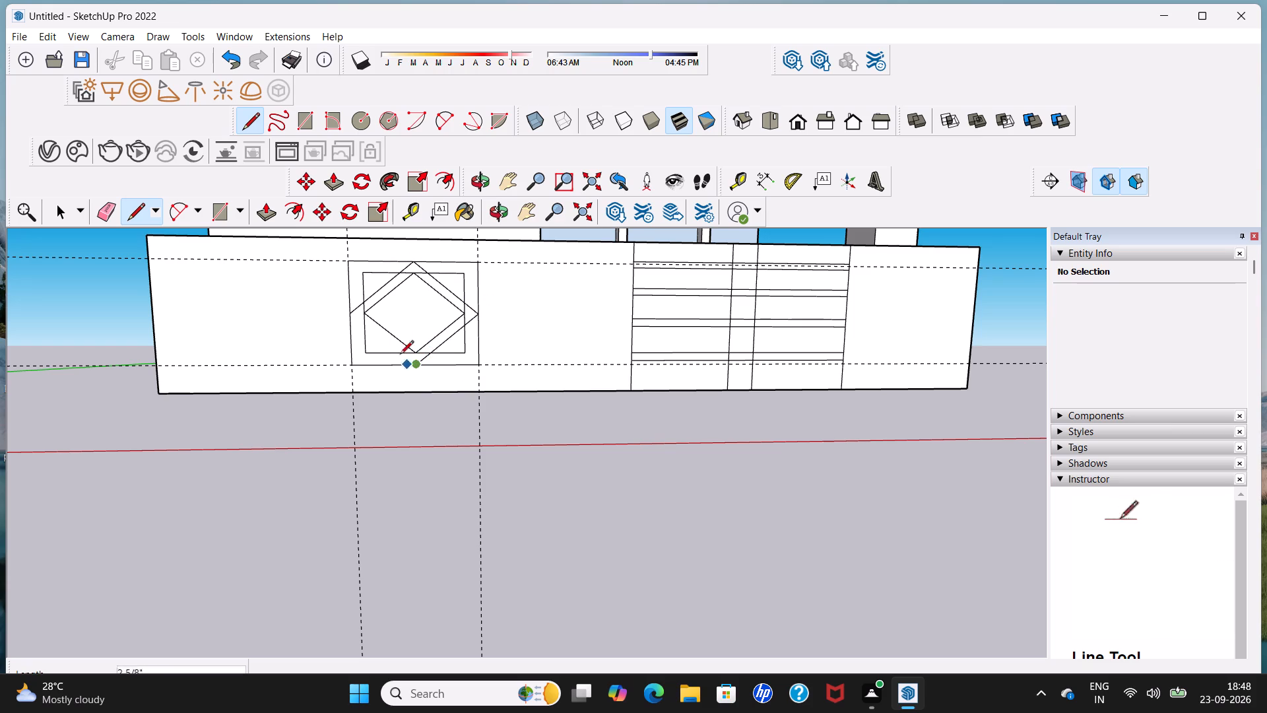
{"action": "left_click", "coordinate": [346, 318]}
{"action": "key", "text": "space"}
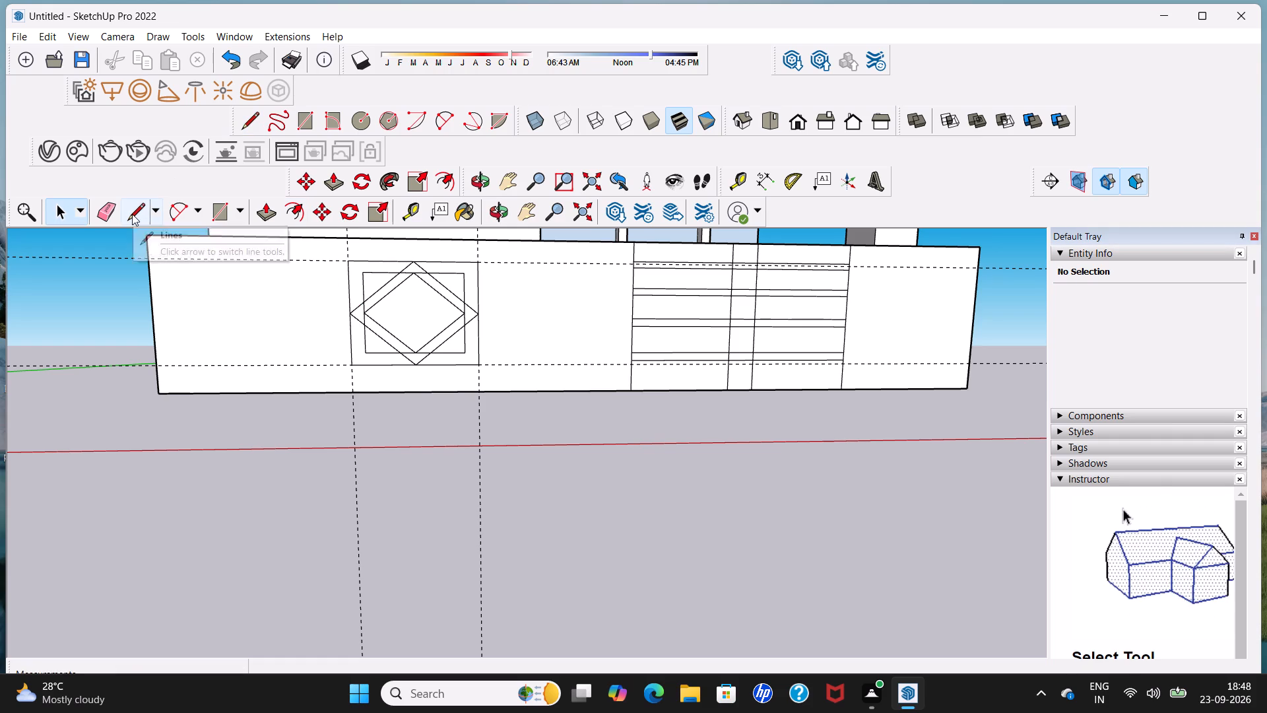
Erase the two horizontal and two vertical guide lines around the outer rectangle on the front wall.
{"action": "left_click", "coordinate": [106, 209]}
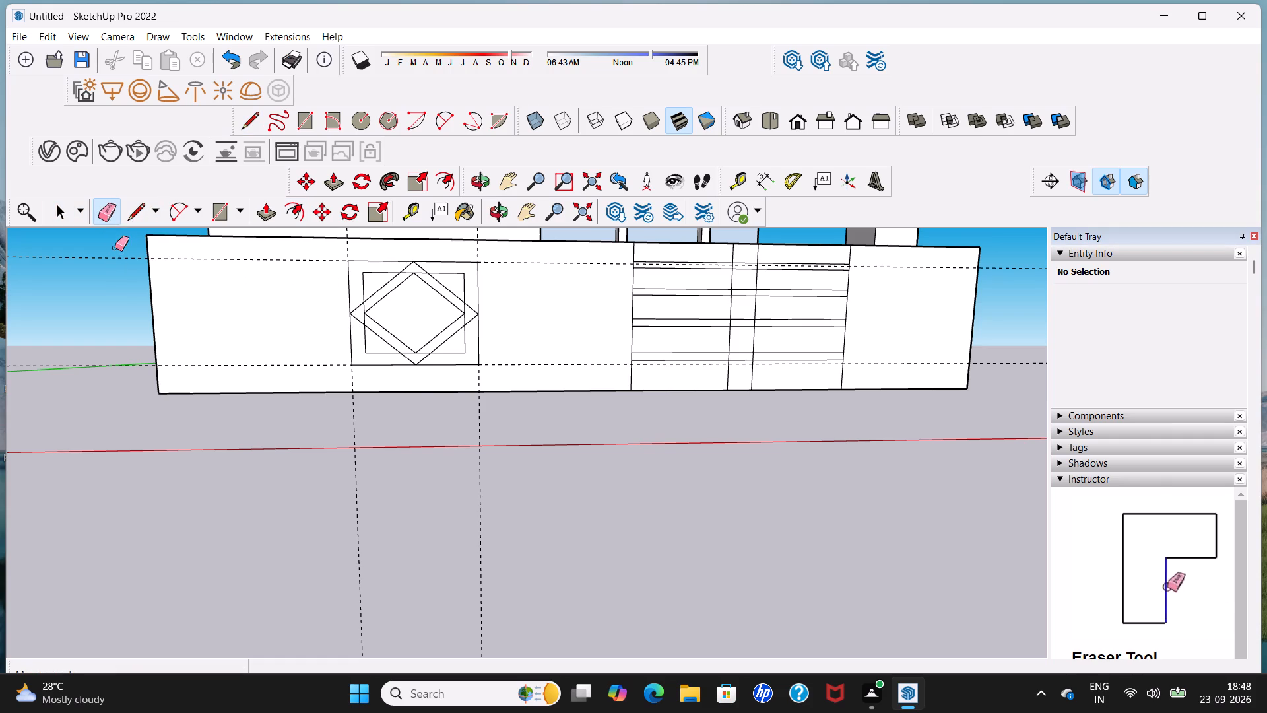
{"action": "left_click_drag", "start_coordinate": [115, 249], "coordinate": [508, 443]}
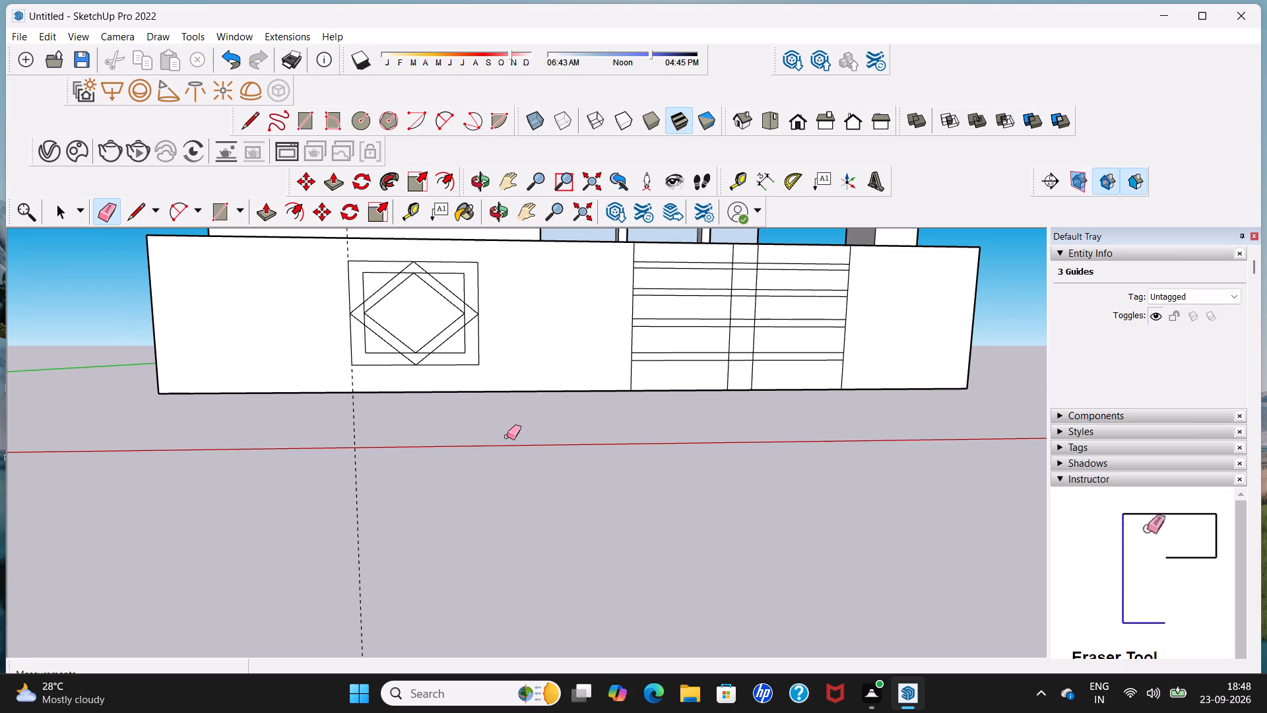
{"action": "left_click_drag", "start_coordinate": [394, 416], "coordinate": [245, 397]}
{"action": "left_click_drag", "start_coordinate": [348, 413], "coordinate": [364, 417]}
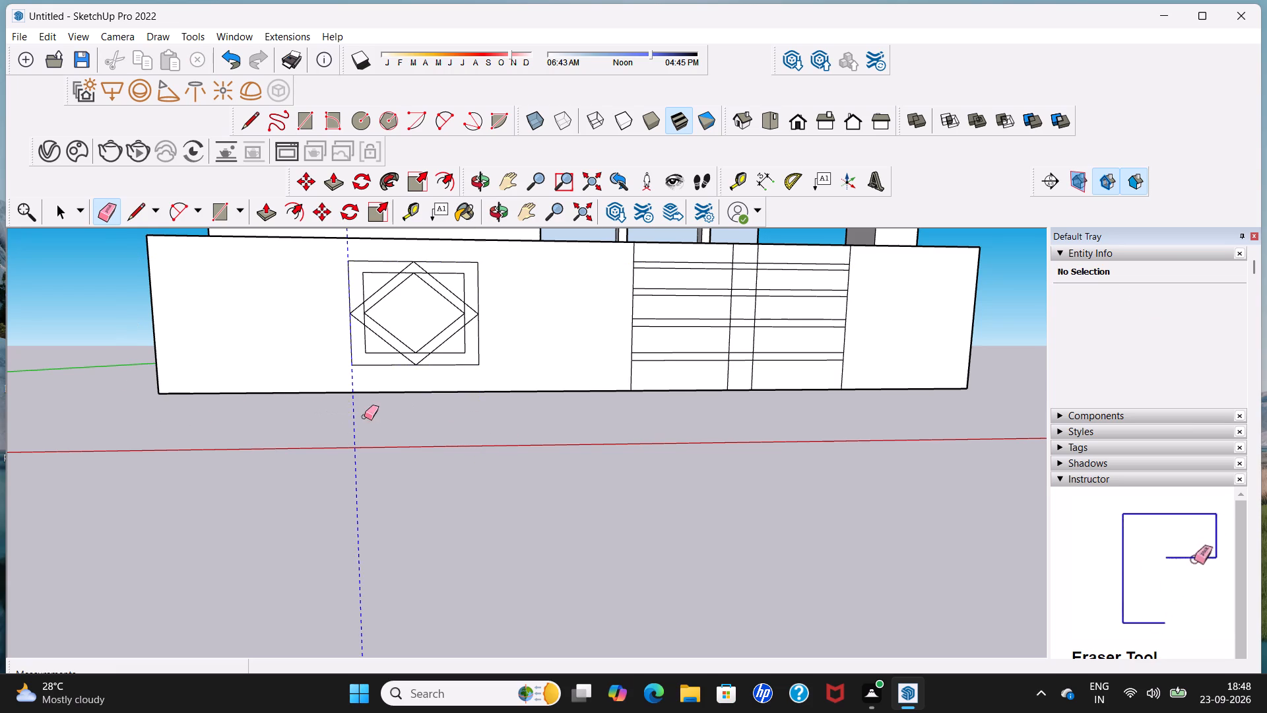
{"action": "left_click_drag", "start_coordinate": [364, 417], "coordinate": [374, 419]}
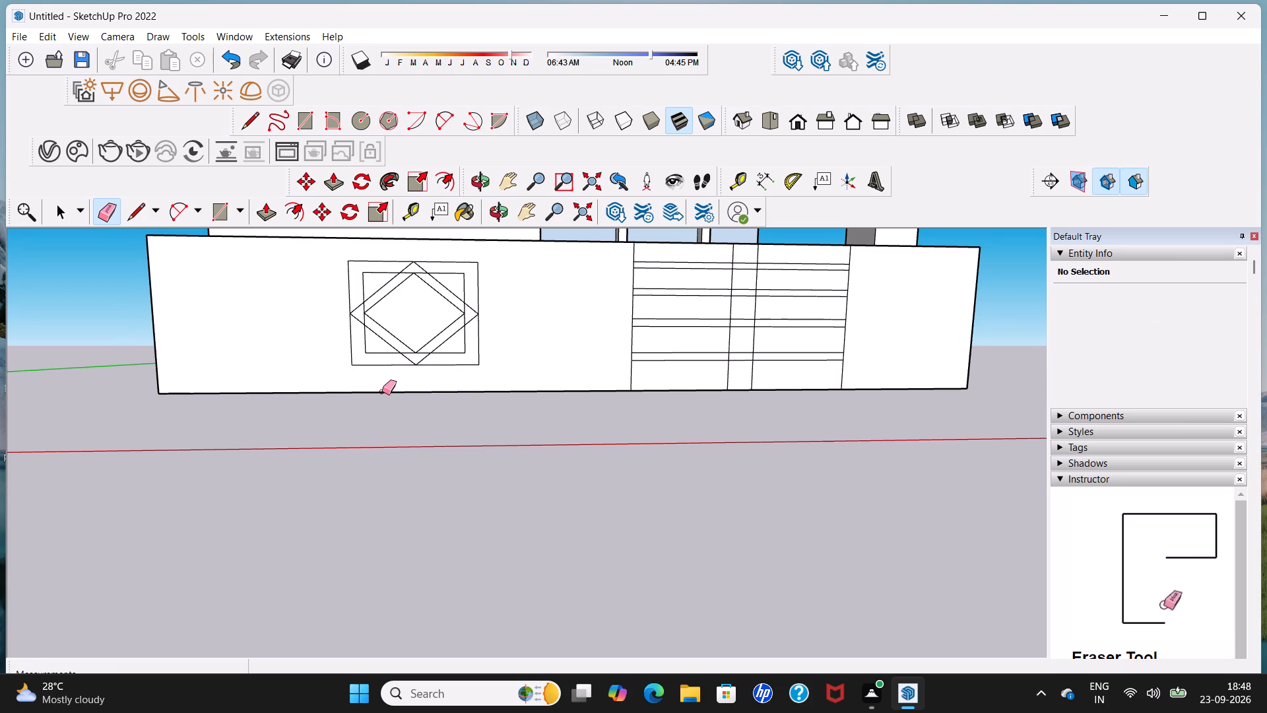
{"action": "key", "text": "space"}
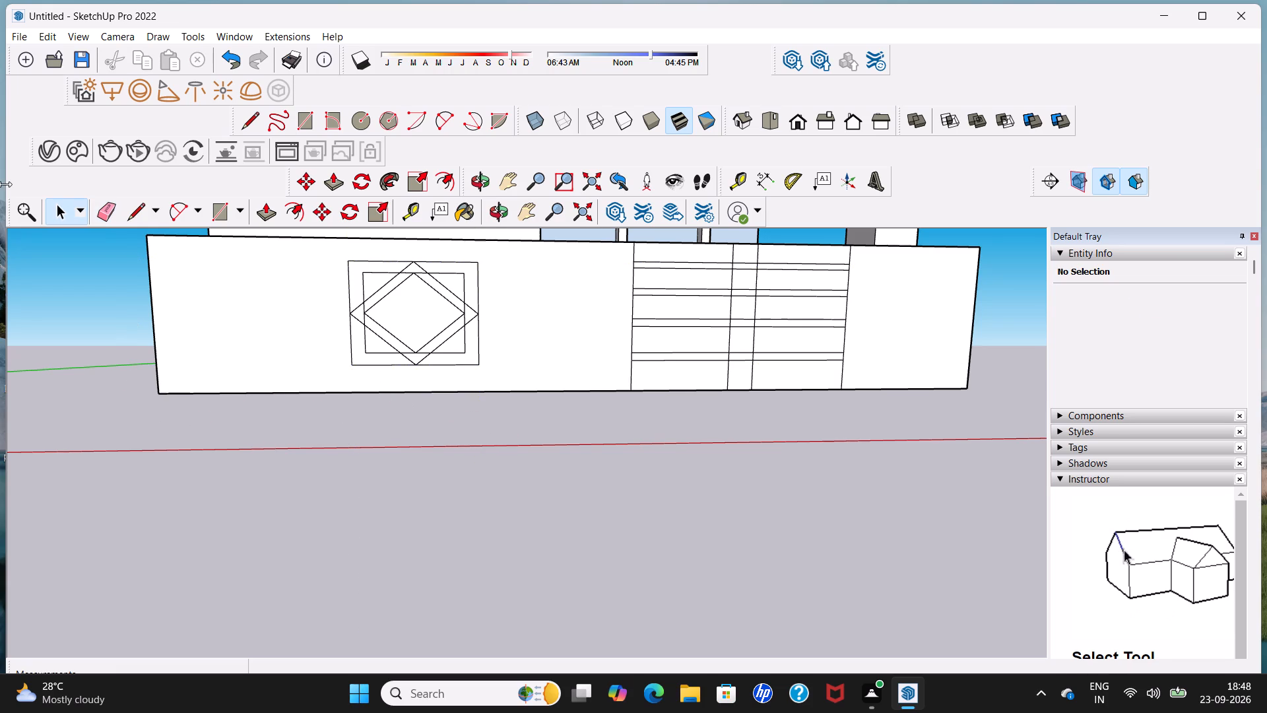
Erase the sides of the inner and outer construction rectangles around the two diamonds on the front wall.
{"action": "left_click", "coordinate": [100, 210]}
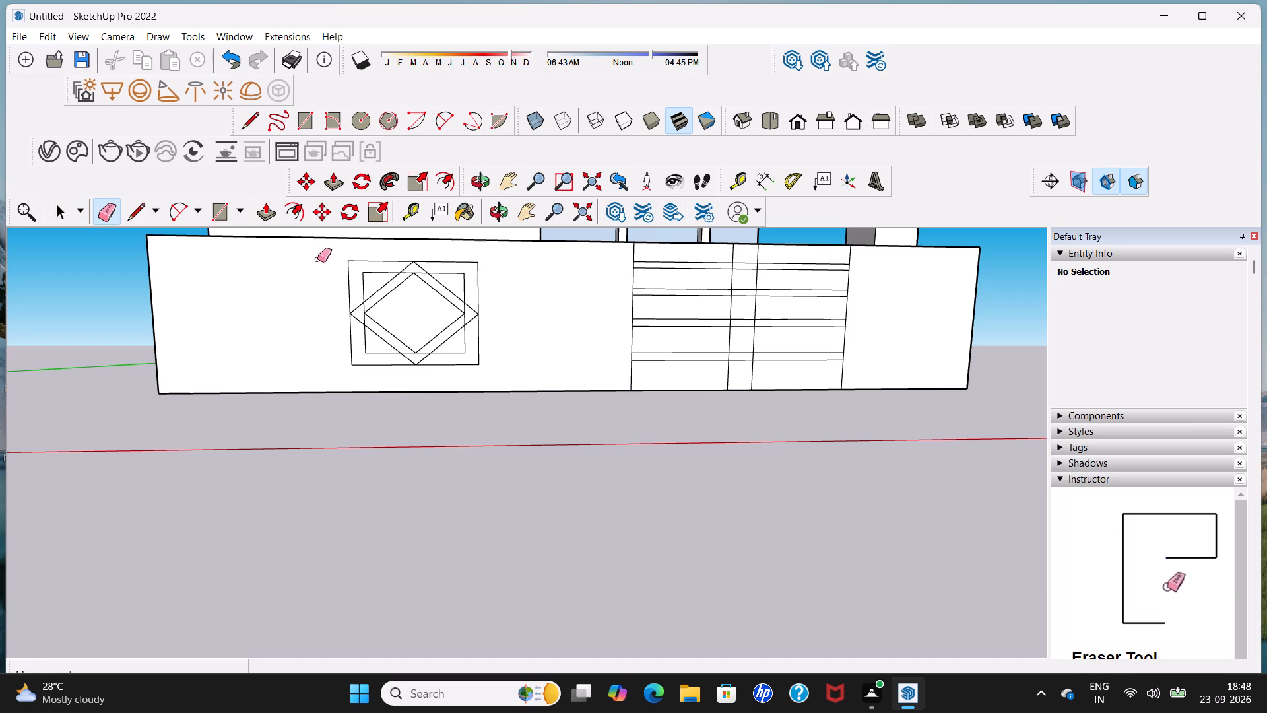
{"action": "left_click_drag", "start_coordinate": [339, 272], "coordinate": [379, 259]}
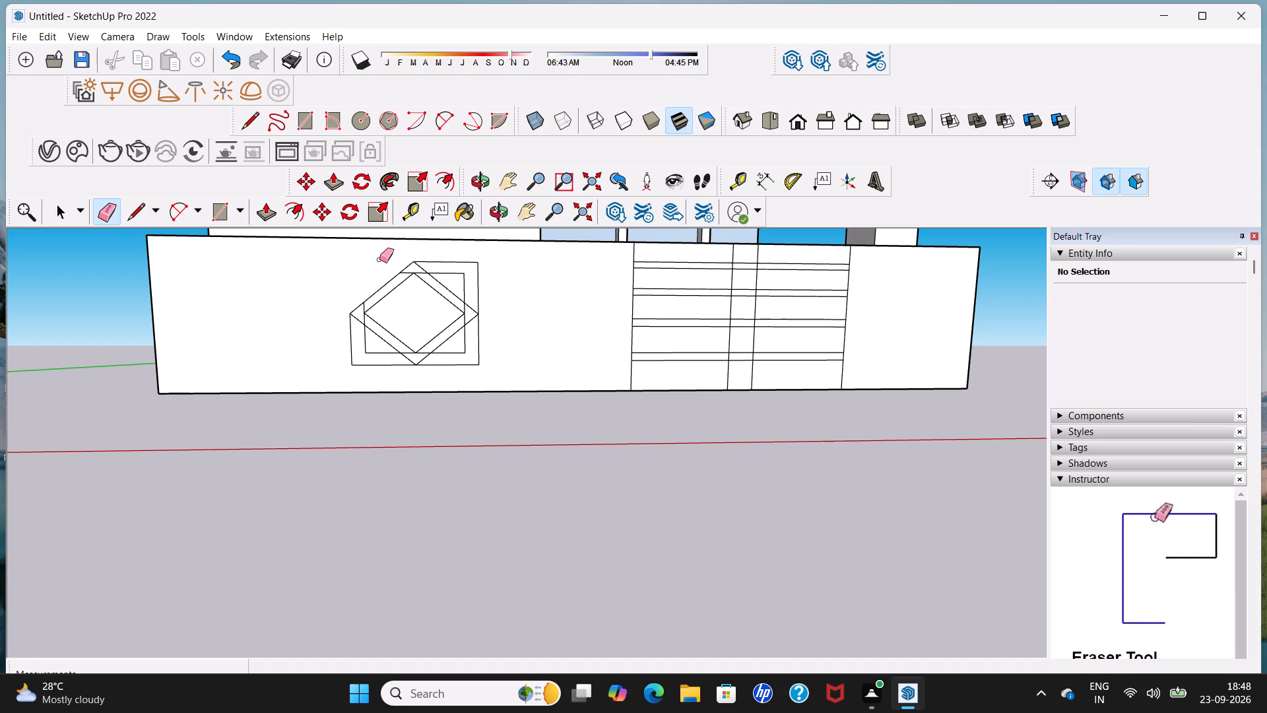
{"action": "left_click_drag", "start_coordinate": [446, 257], "coordinate": [456, 277]}
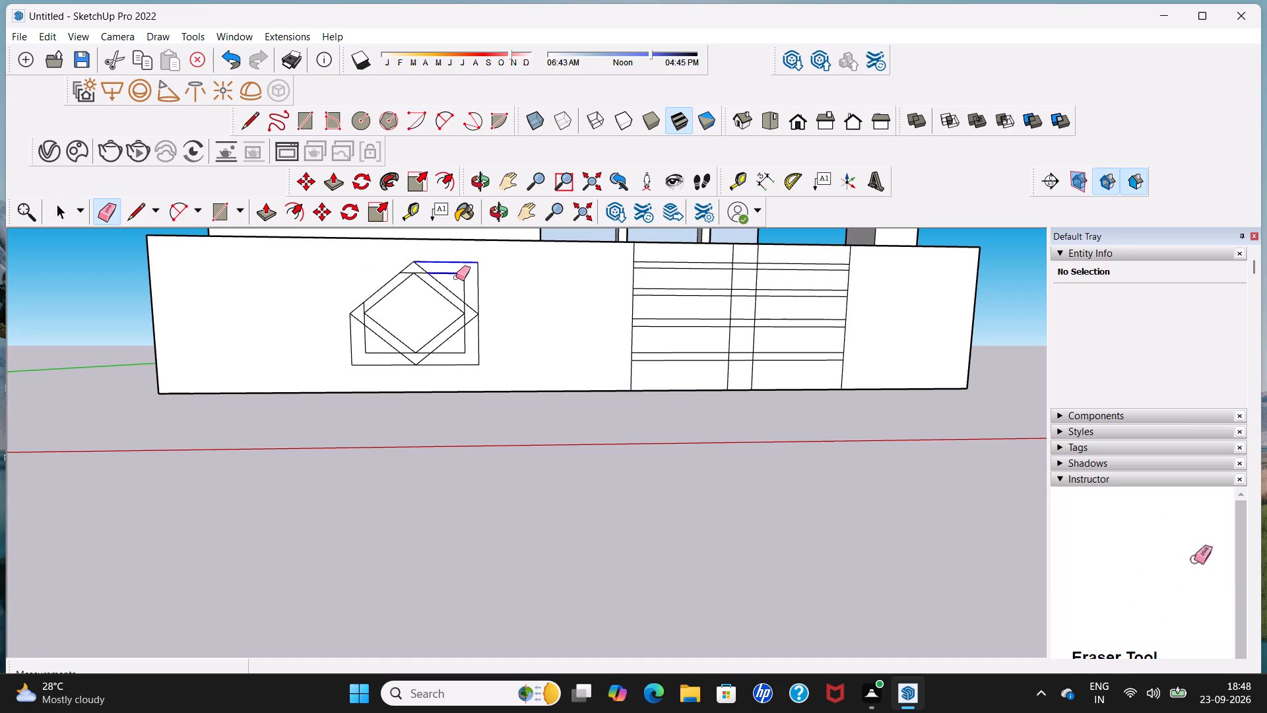
{"action": "left_click_drag", "start_coordinate": [456, 277], "coordinate": [480, 278]}
{"action": "left_click_drag", "start_coordinate": [484, 328], "coordinate": [468, 345]}
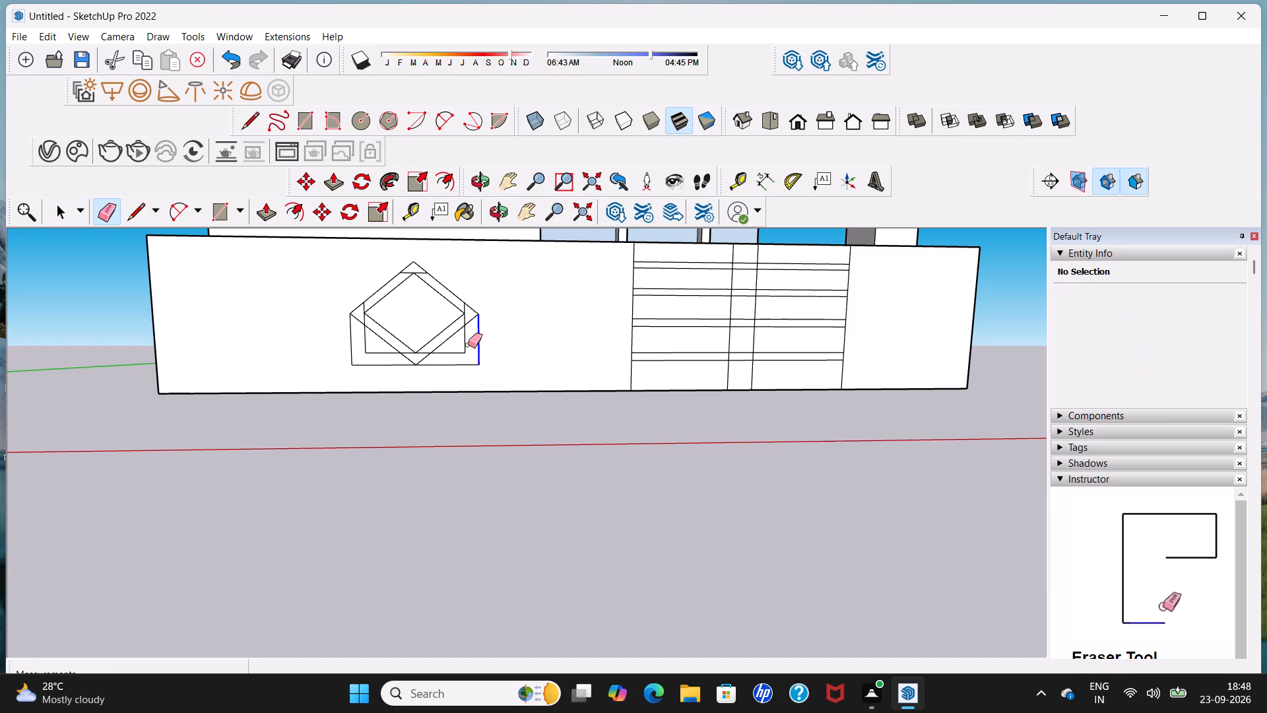
{"action": "left_click_drag", "start_coordinate": [468, 345], "coordinate": [453, 370]}
{"action": "left_click_drag", "start_coordinate": [362, 370], "coordinate": [373, 362]}
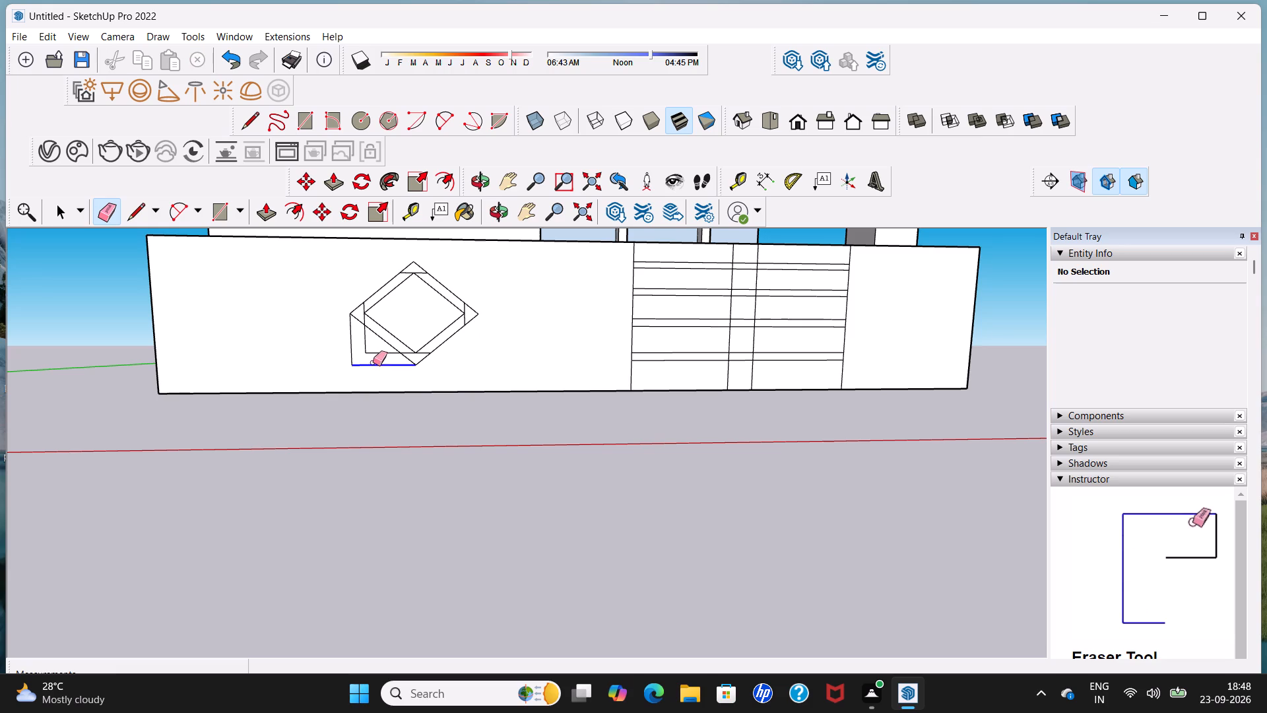
{"action": "left_click_drag", "start_coordinate": [373, 362], "coordinate": [348, 359]}
Erase the leftover short rectangle segments between the inner and outer diamonds at all four corners.
{"action": "scroll", "coordinate": [364, 304], "scroll_direction": "up", "scroll_amount": 2}
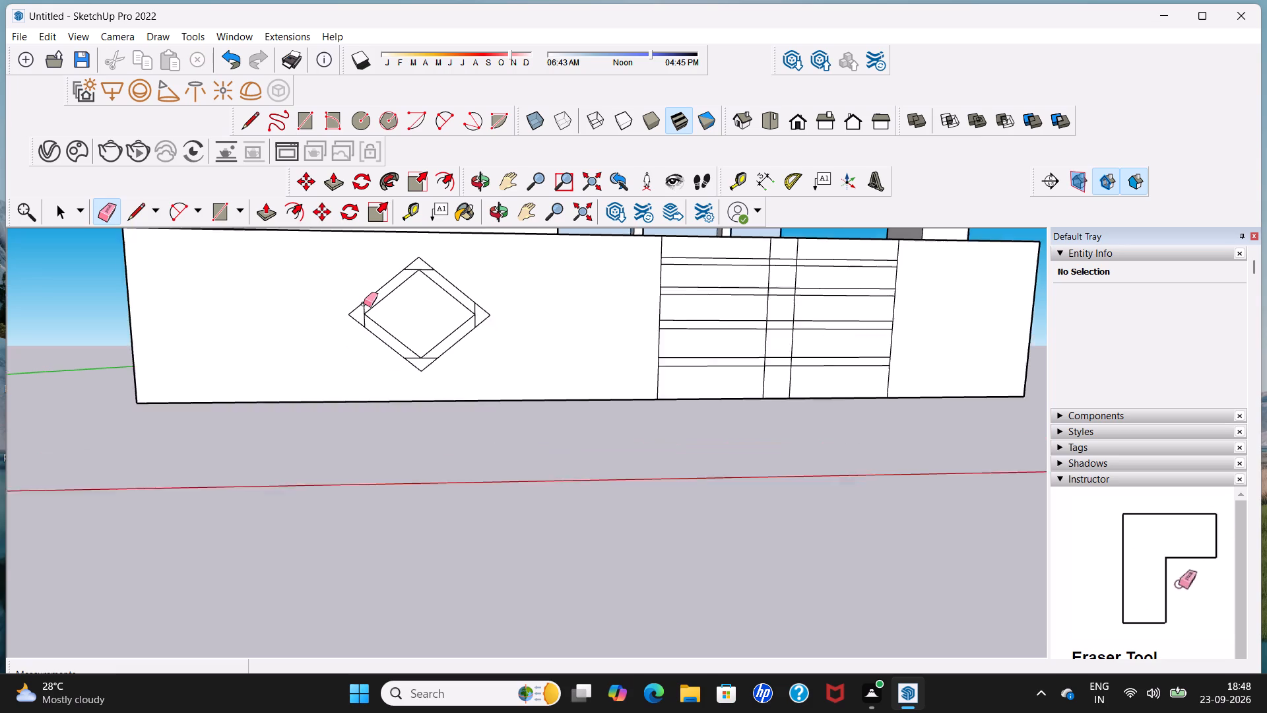
{"action": "scroll", "coordinate": [364, 304], "scroll_direction": "up", "scroll_amount": 2}
{"action": "left_click", "coordinate": [364, 309]}
{"action": "scroll", "coordinate": [370, 328], "scroll_direction": "up", "scroll_amount": 4}
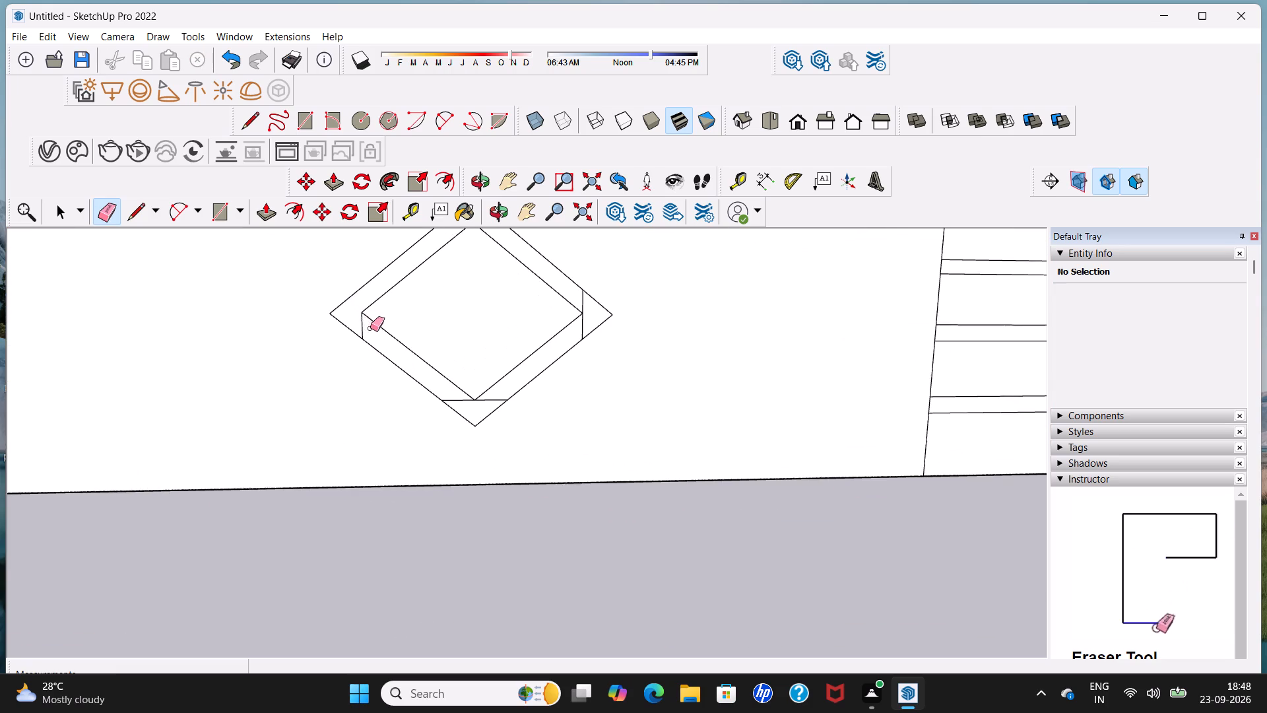
{"action": "left_click", "coordinate": [363, 325]}
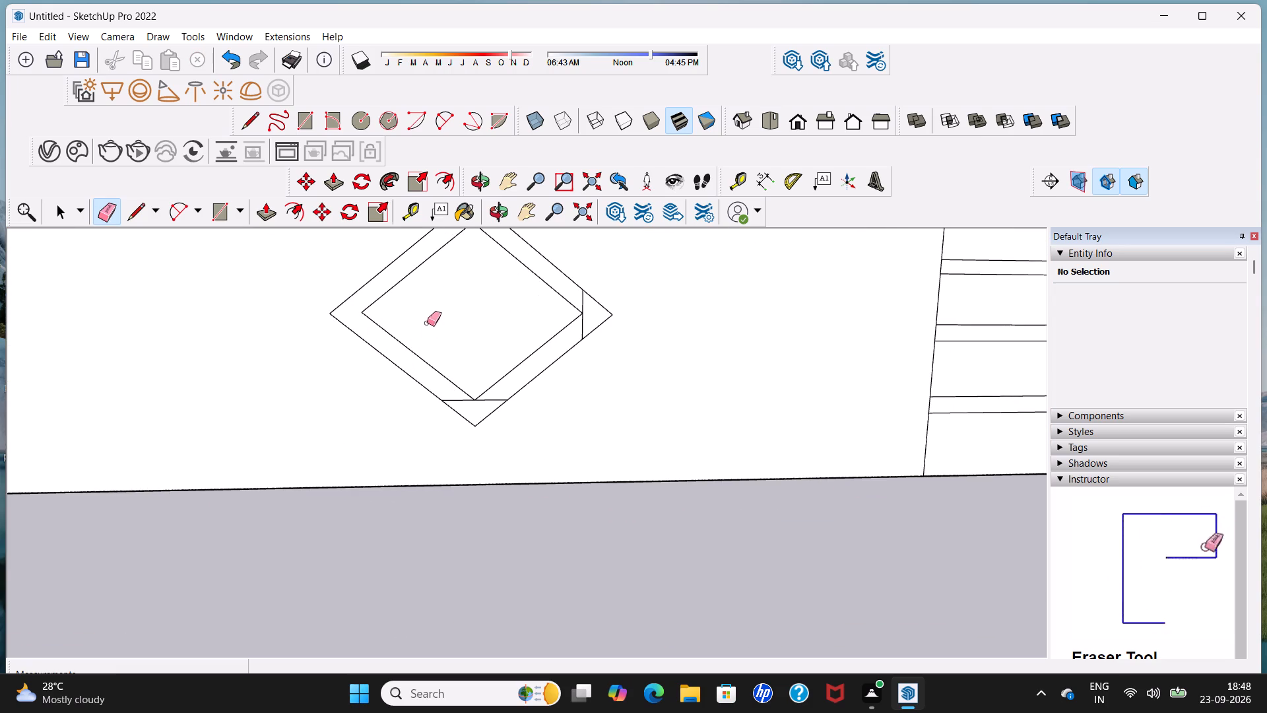
{"action": "left_click", "coordinate": [461, 401]}
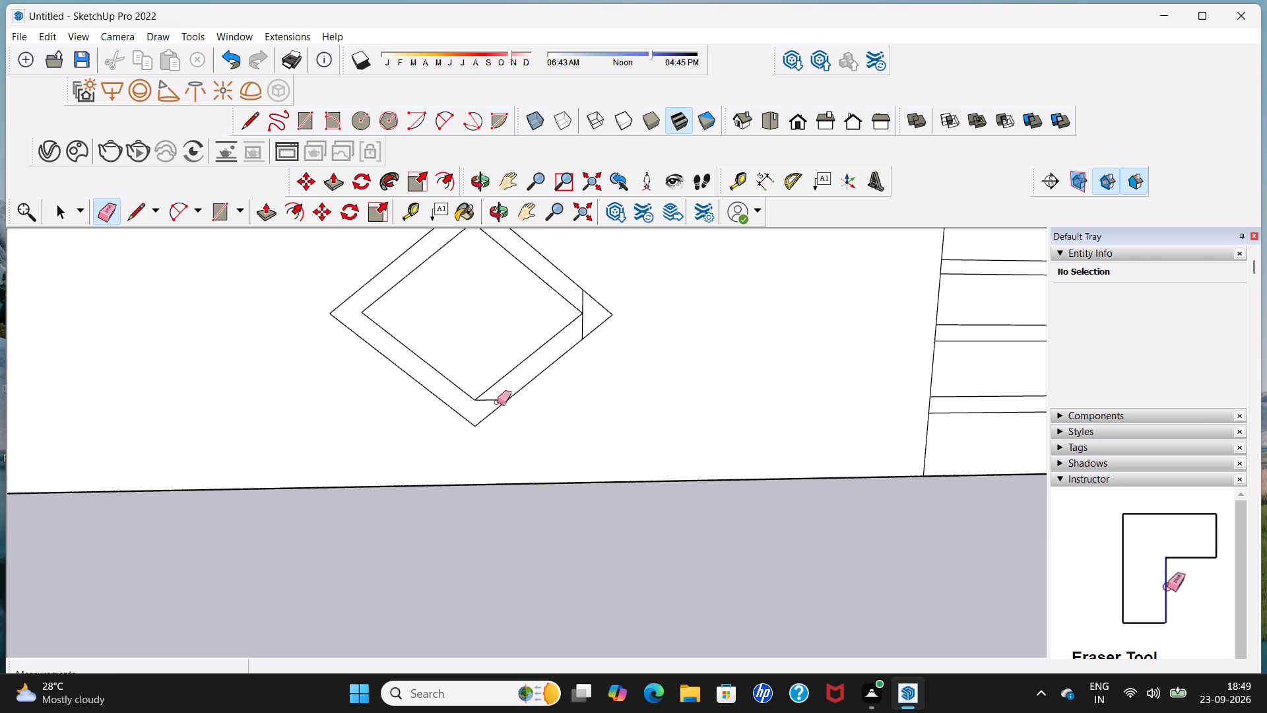
{"action": "left_click", "coordinate": [494, 399]}
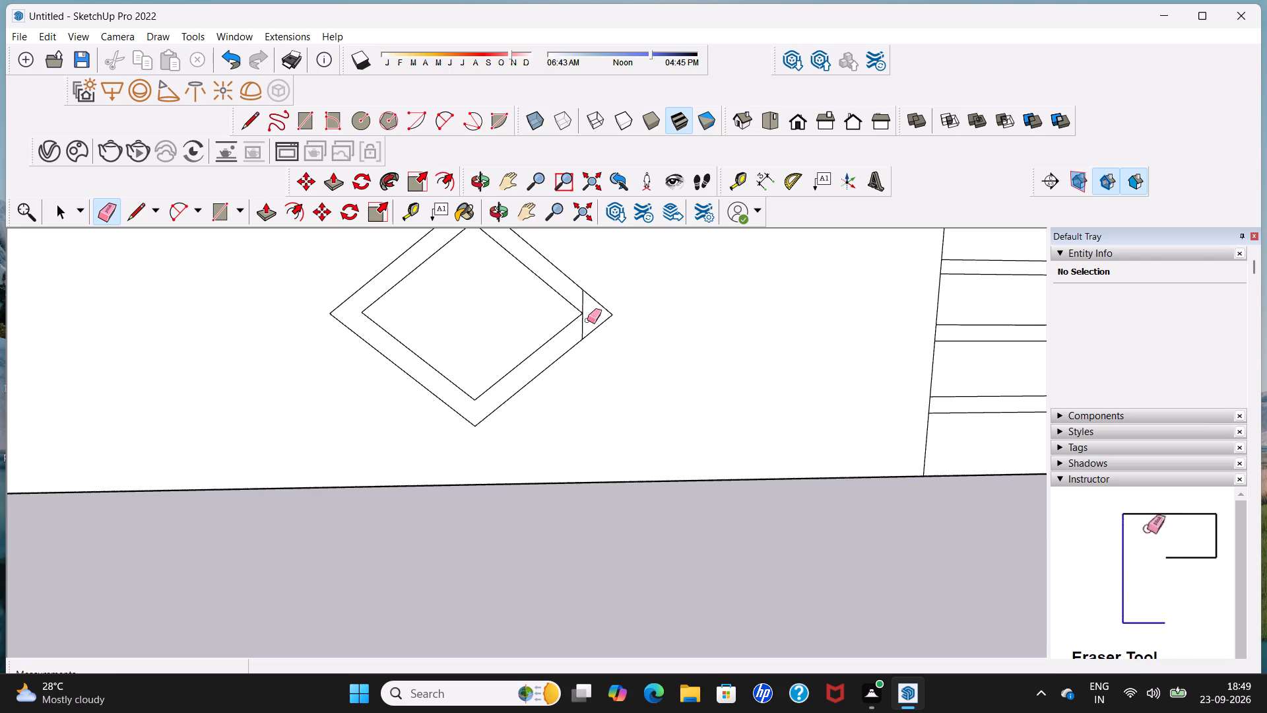
{"action": "left_click", "coordinate": [582, 327]}
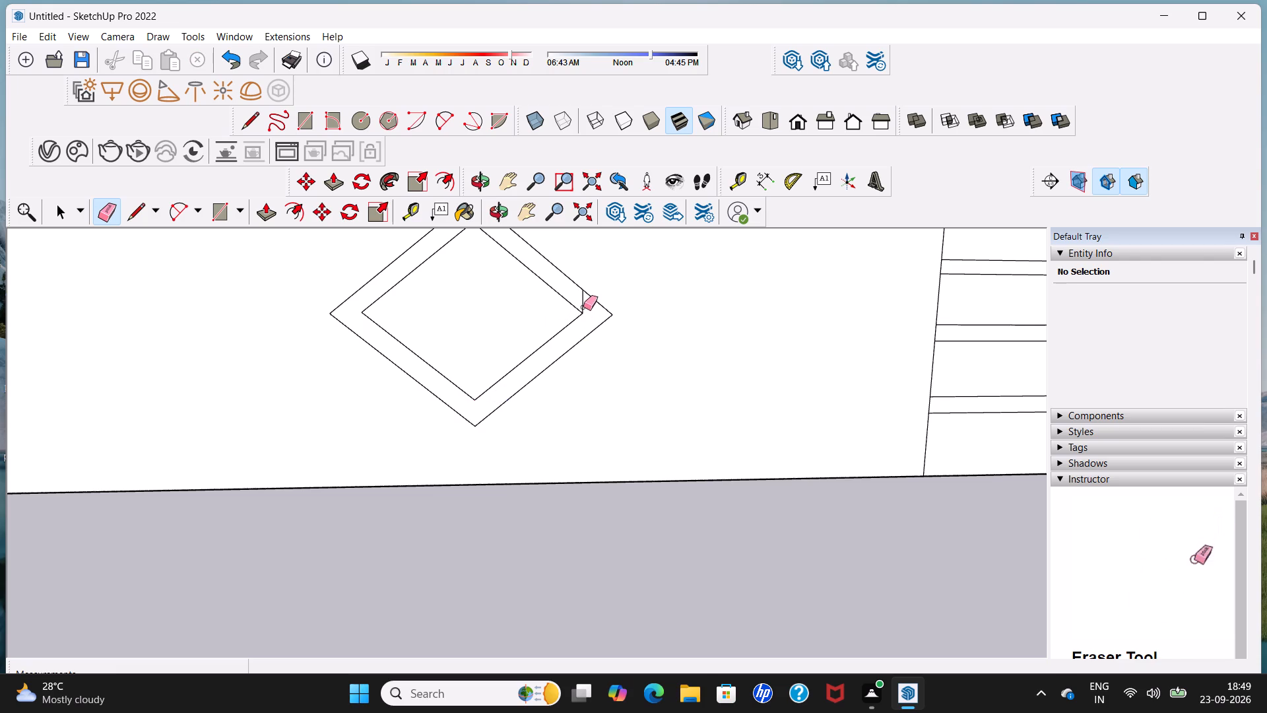
{"action": "left_click", "coordinate": [583, 307]}
{"action": "scroll", "coordinate": [577, 305], "scroll_direction": "down", "scroll_amount": 5}
{"action": "scroll", "coordinate": [526, 258], "scroll_direction": "up", "scroll_amount": 3}
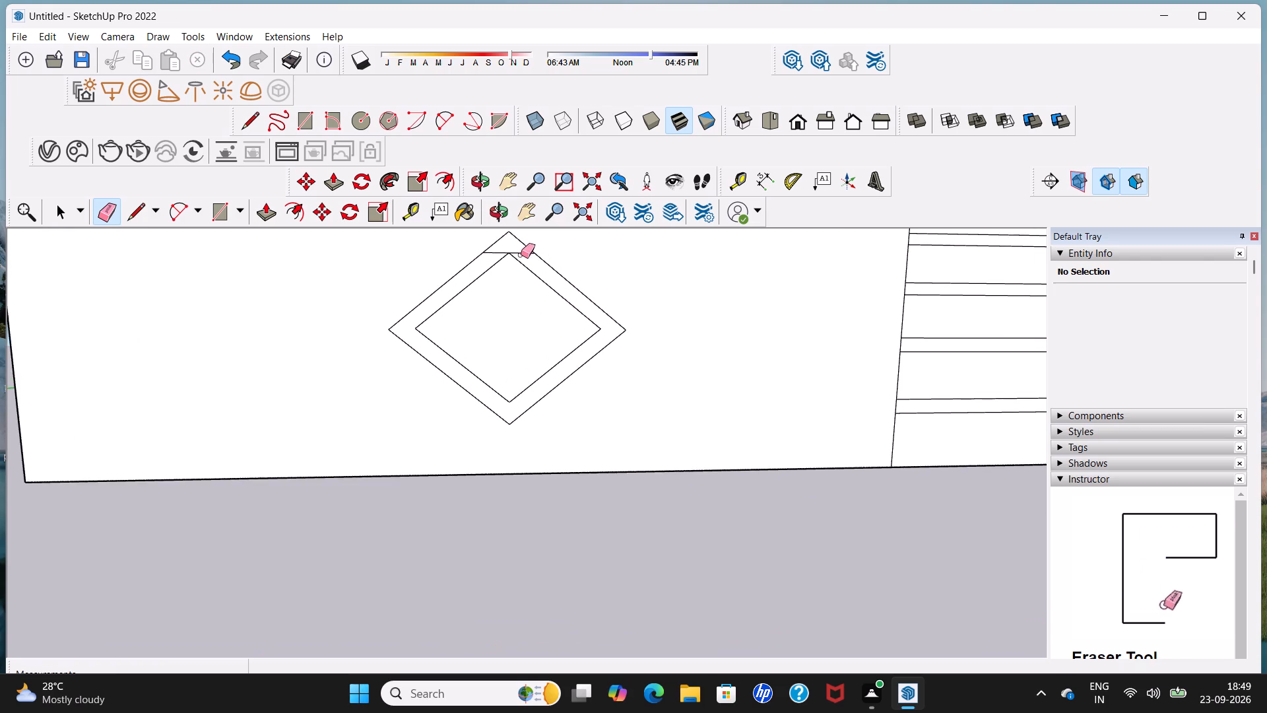
{"action": "left_click", "coordinate": [521, 254]}
{"action": "scroll", "coordinate": [496, 257], "scroll_direction": "up", "scroll_amount": 2}
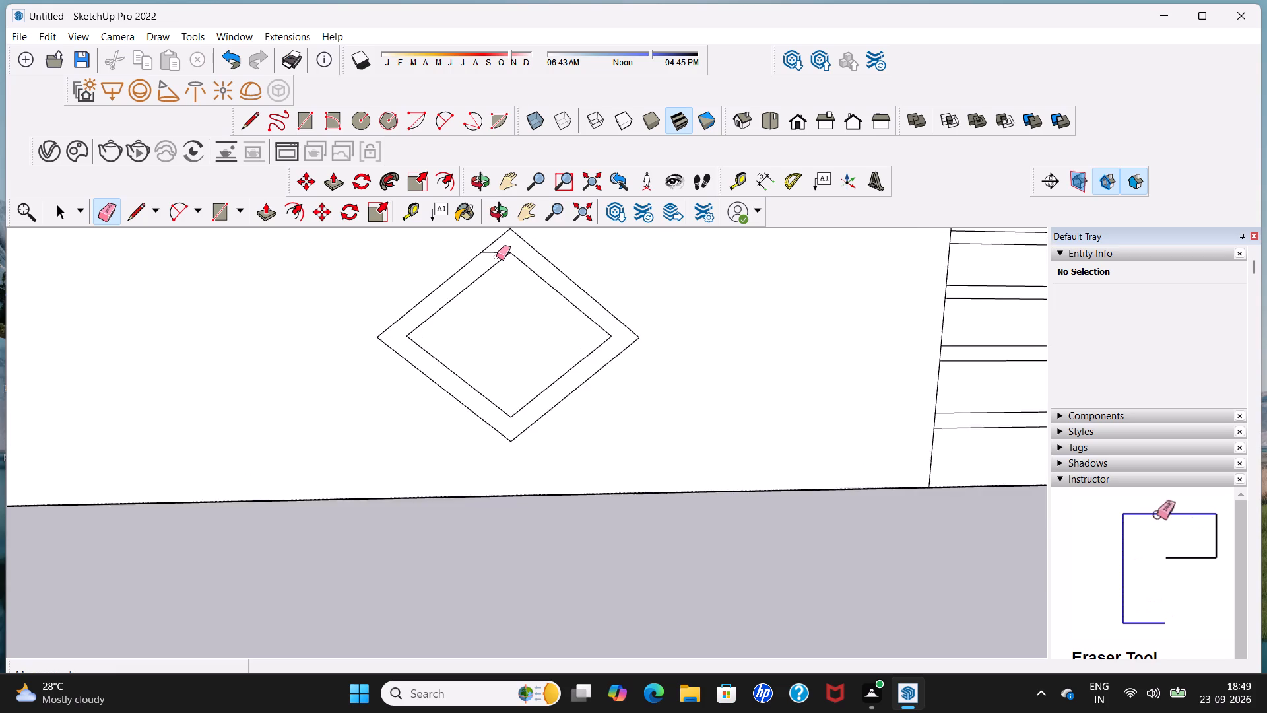
{"action": "scroll", "coordinate": [496, 257], "scroll_direction": "up", "scroll_amount": 2}
{"action": "left_click", "coordinate": [496, 251]}
{"action": "scroll", "coordinate": [496, 251], "scroll_direction": "down", "scroll_amount": 15}
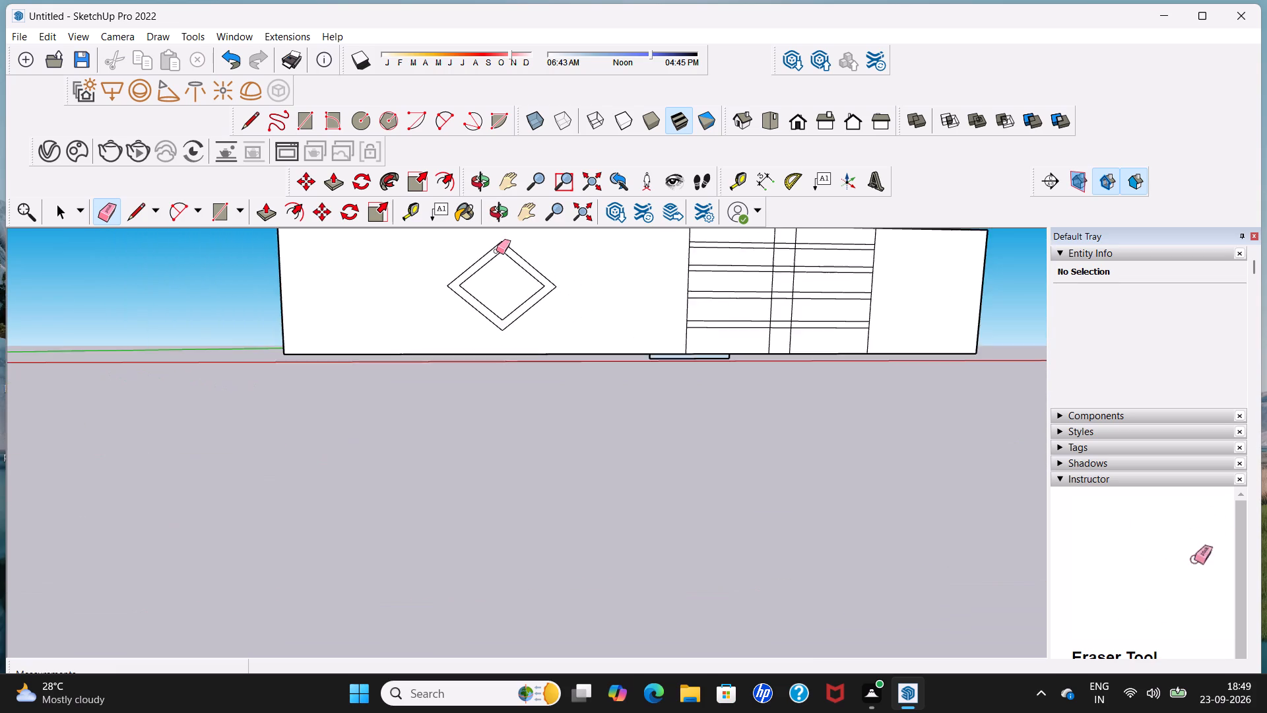
{"action": "scroll", "coordinate": [496, 251], "scroll_direction": "down", "scroll_amount": 3}
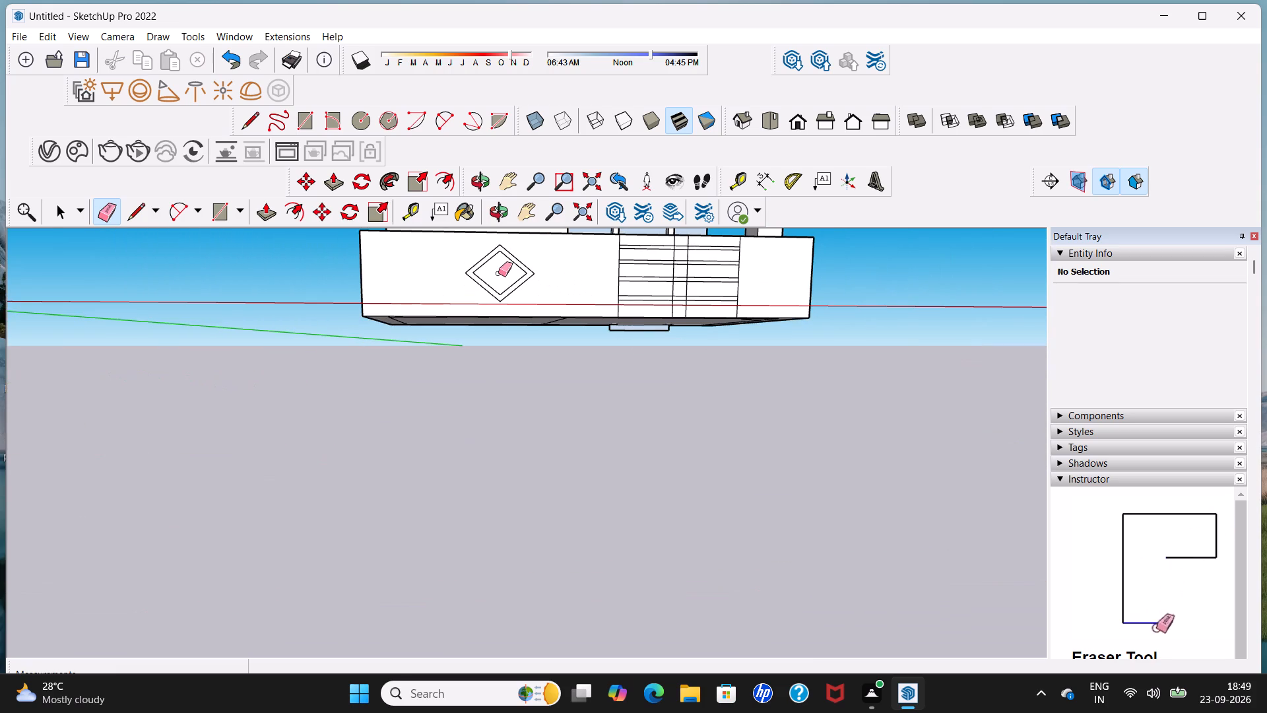
{"action": "key", "text": "space"}
Place a horizontal guide line about 1' 2 15/16" above the front wall's bottom edge, crossing the lower part of the diamonds.
{"action": "middle_click_drag", "start_coordinate": [498, 273], "coordinate": [533, 350]}
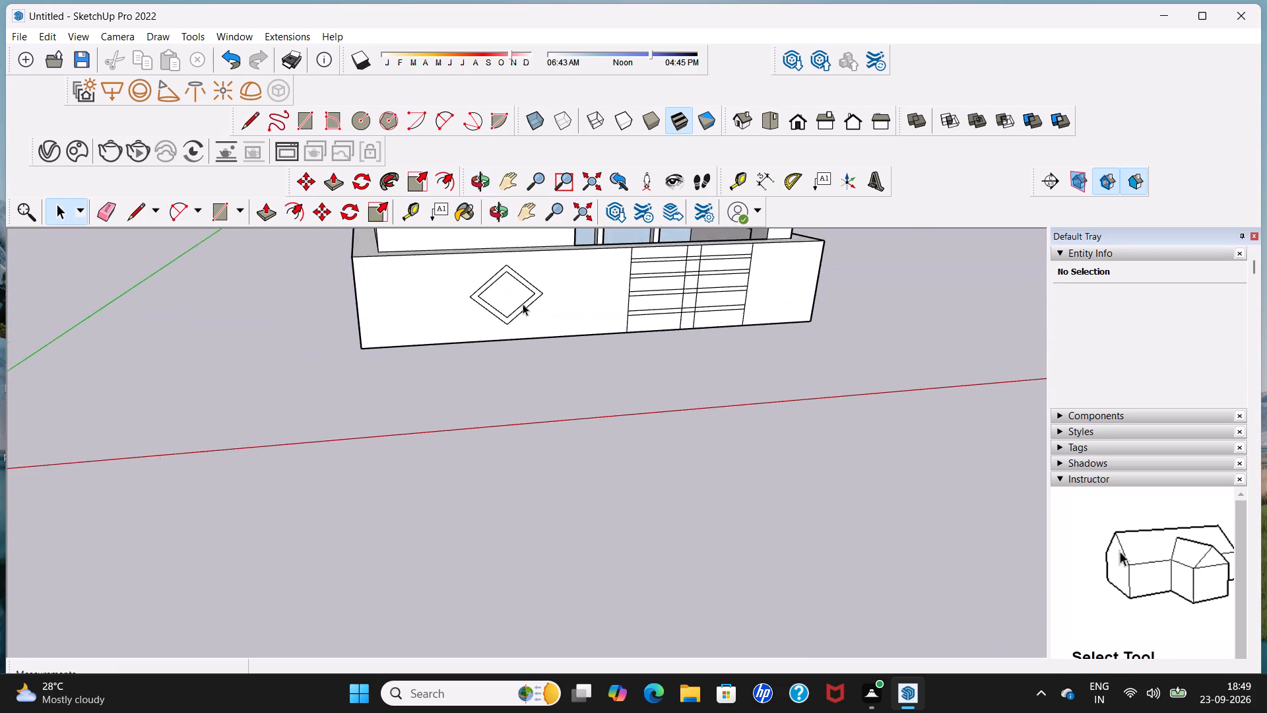
{"action": "scroll", "coordinate": [520, 296], "scroll_direction": "up", "scroll_amount": 5}
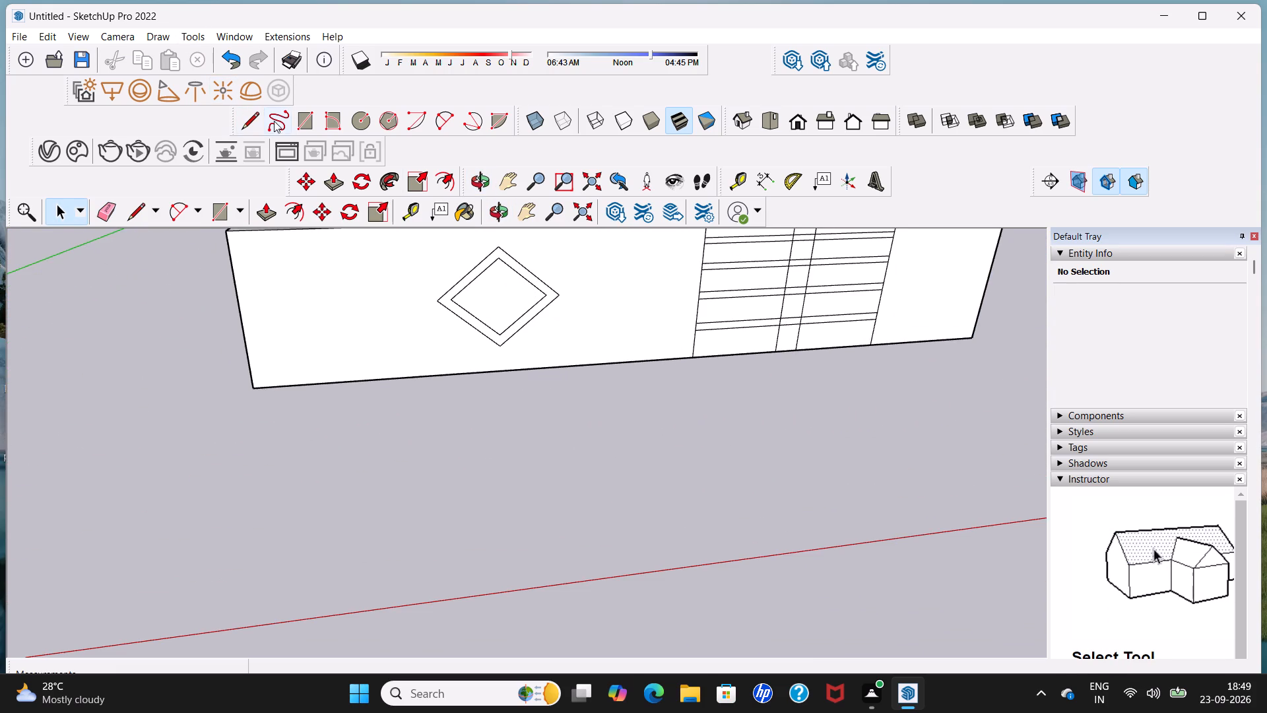
{"action": "left_click", "coordinate": [743, 186]}
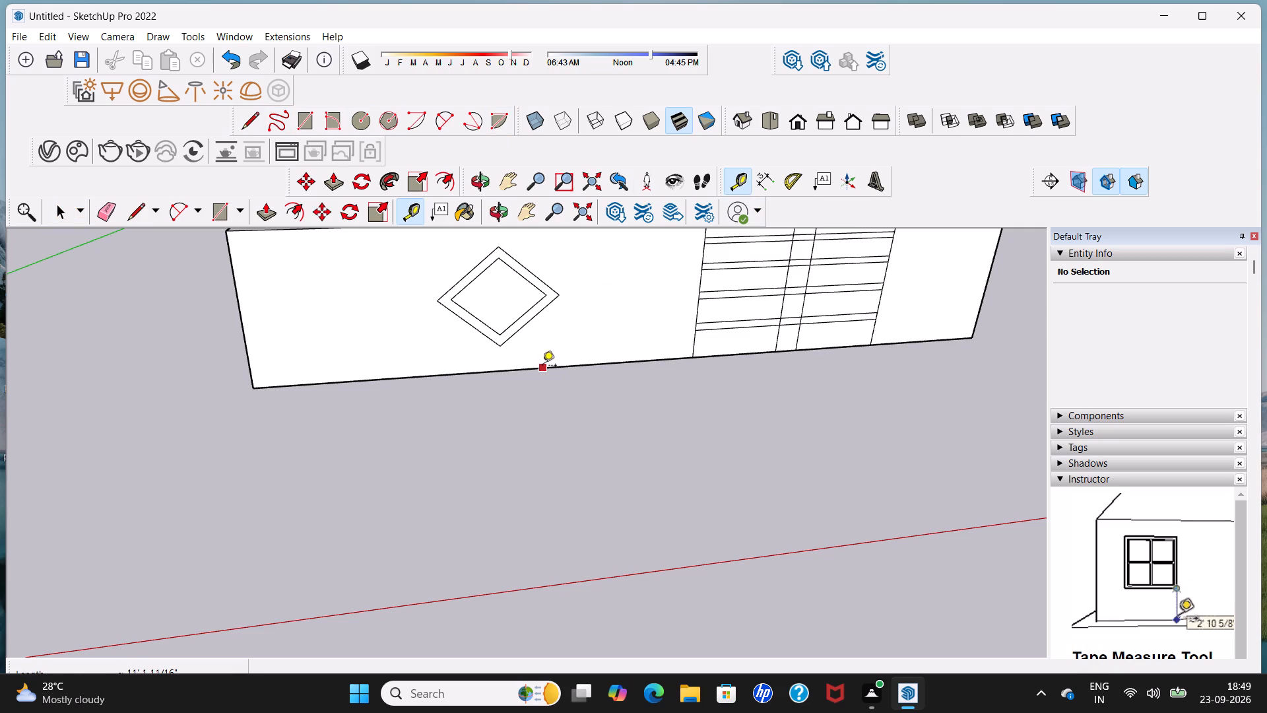
{"action": "left_click_drag", "start_coordinate": [542, 366], "coordinate": [543, 358]}
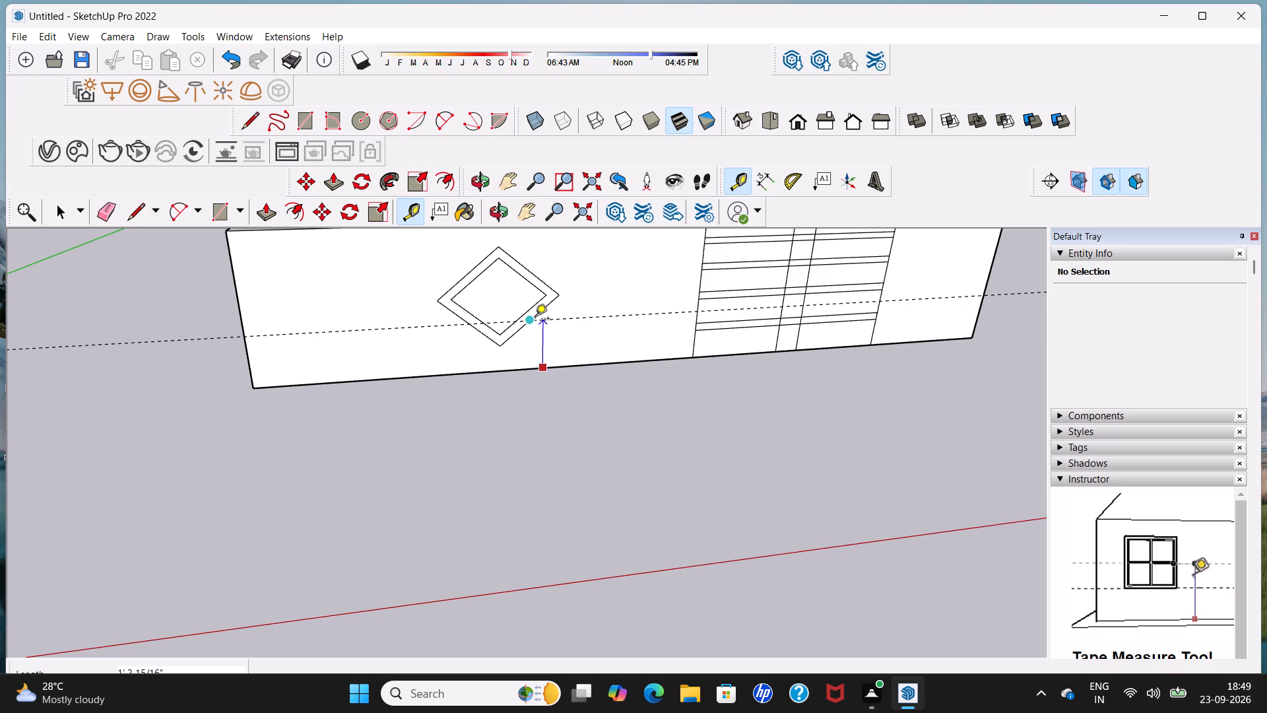
{"action": "left_click", "coordinate": [535, 320]}
{"action": "left_click", "coordinate": [535, 320]}
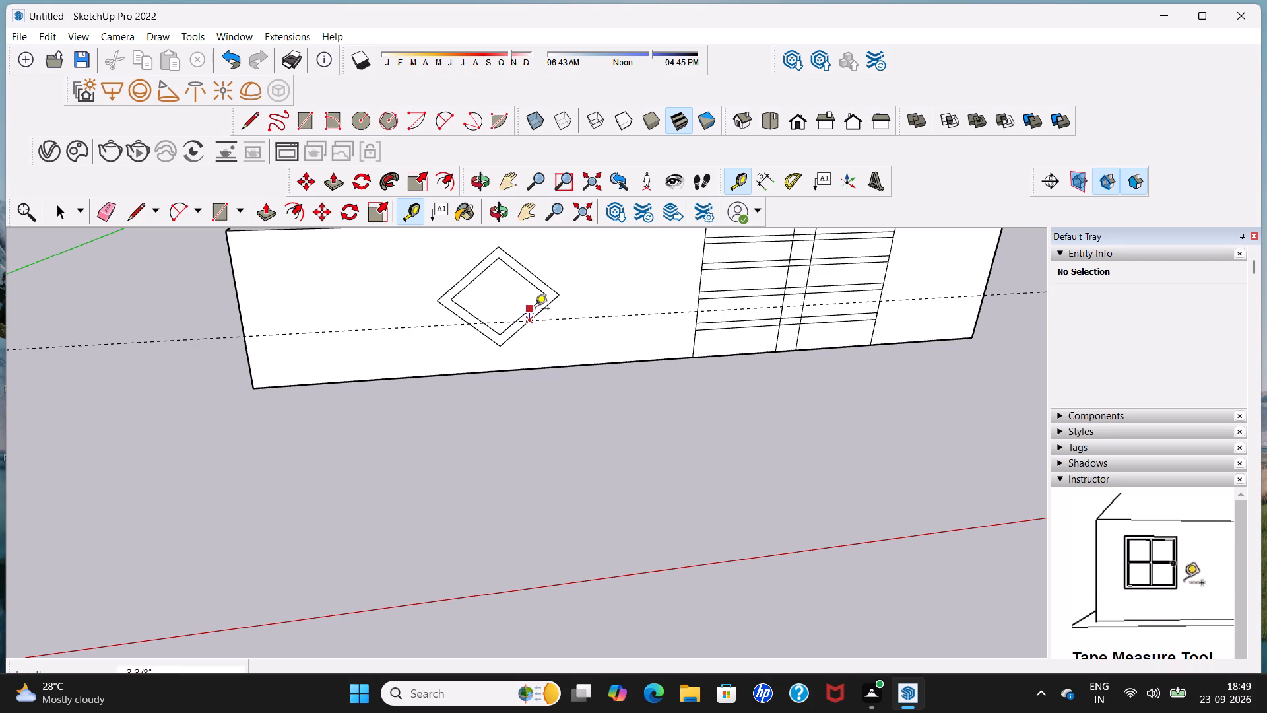
{"action": "key", "text": "space"}
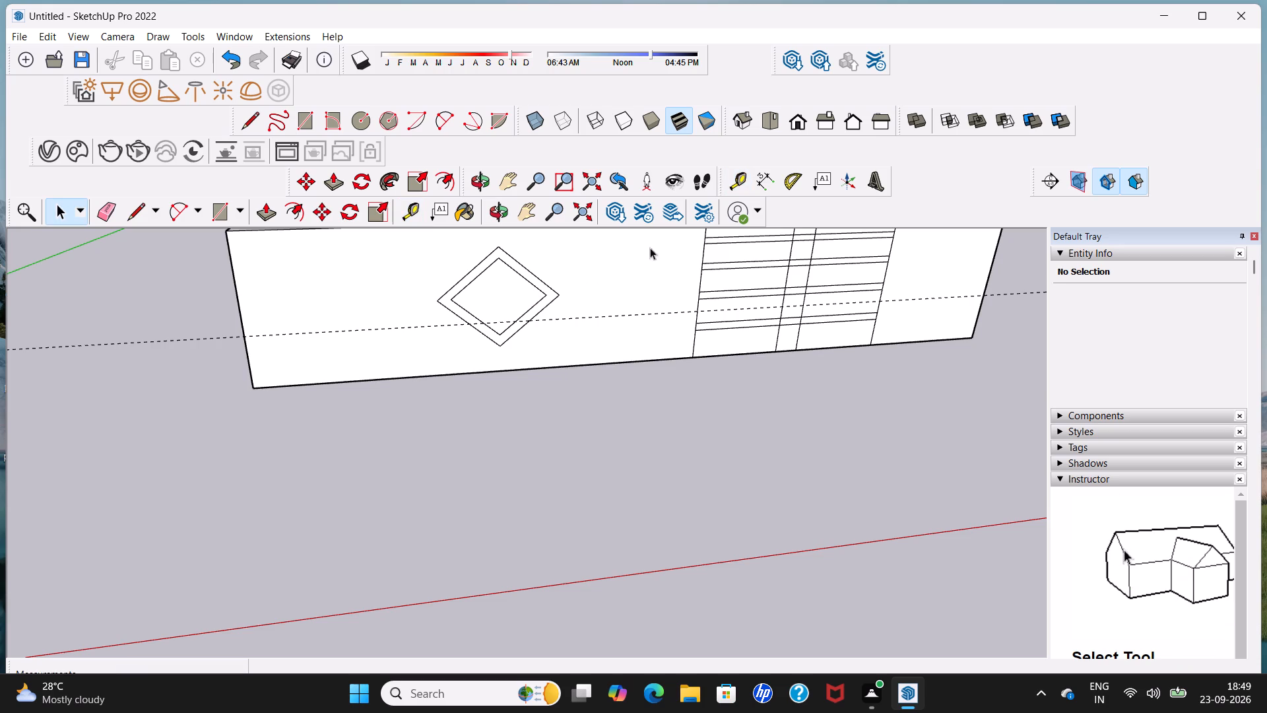
Place a second horizontal guide line about 1' 1 3/4" above the first, crossing the upper part of the diamonds.
{"action": "left_click", "coordinate": [735, 188]}
{"action": "left_click", "coordinate": [599, 322]}
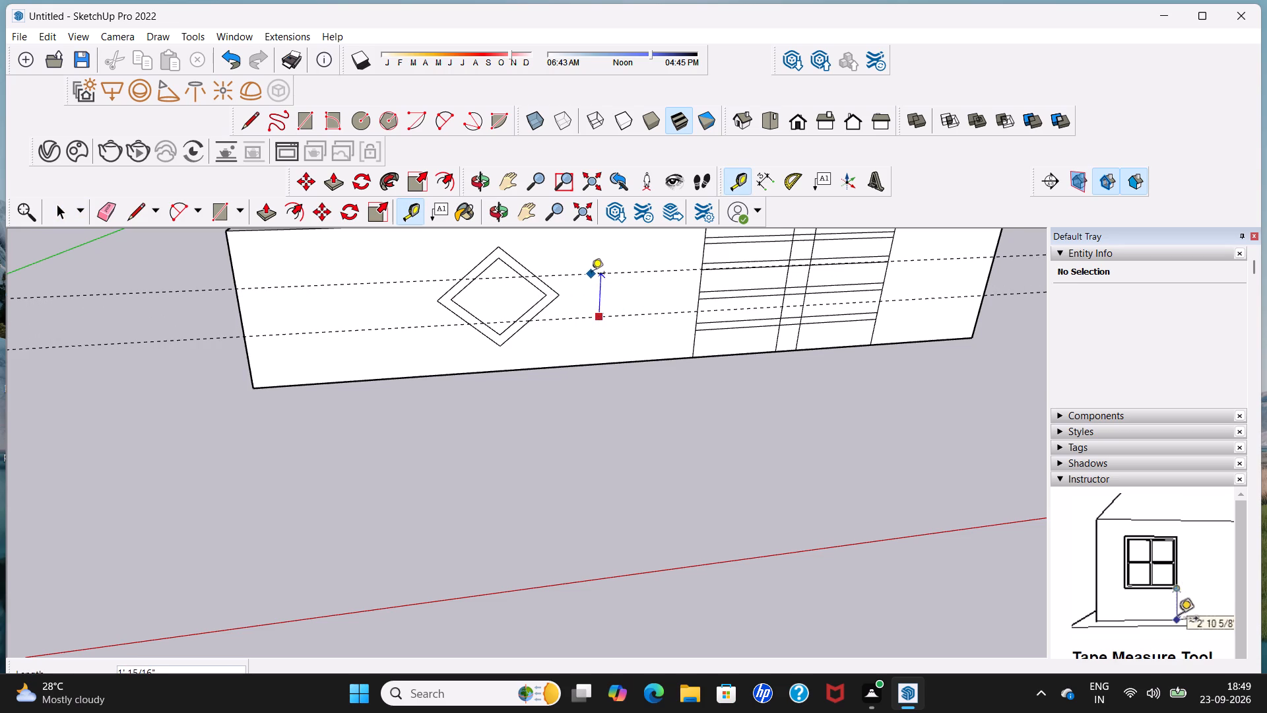
{"action": "left_click", "coordinate": [592, 271]}
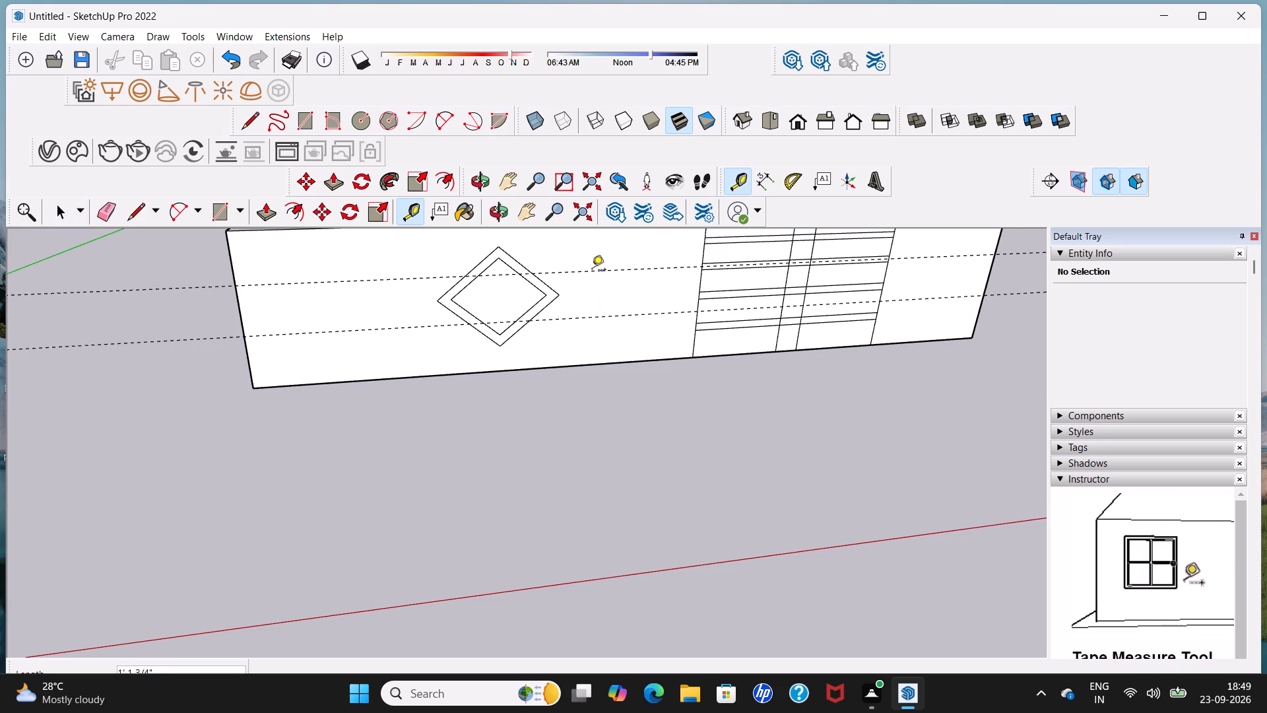
Place a vertical guide line about 5' 1 1/2" from the front wall's left edge, just inside the inner diamond's left corner.
{"action": "left_click", "coordinate": [244, 318]}
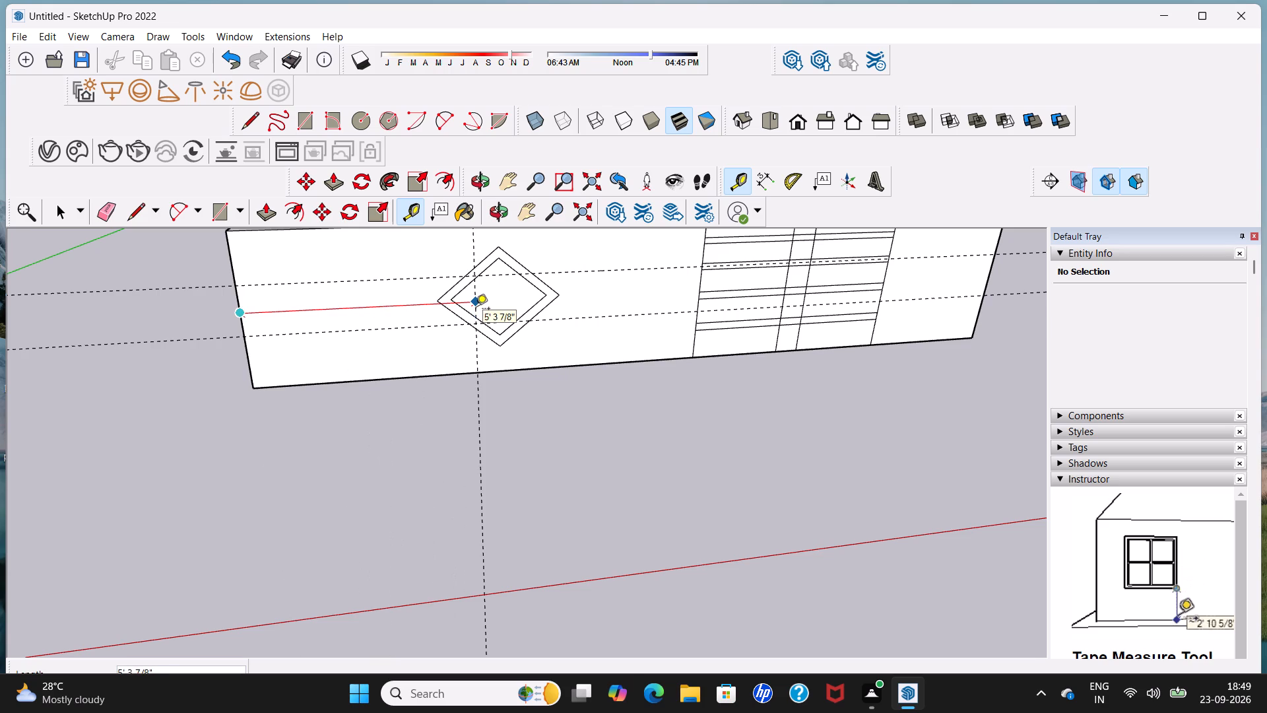
{"action": "scroll", "coordinate": [474, 308], "scroll_direction": "up", "scroll_amount": 4}
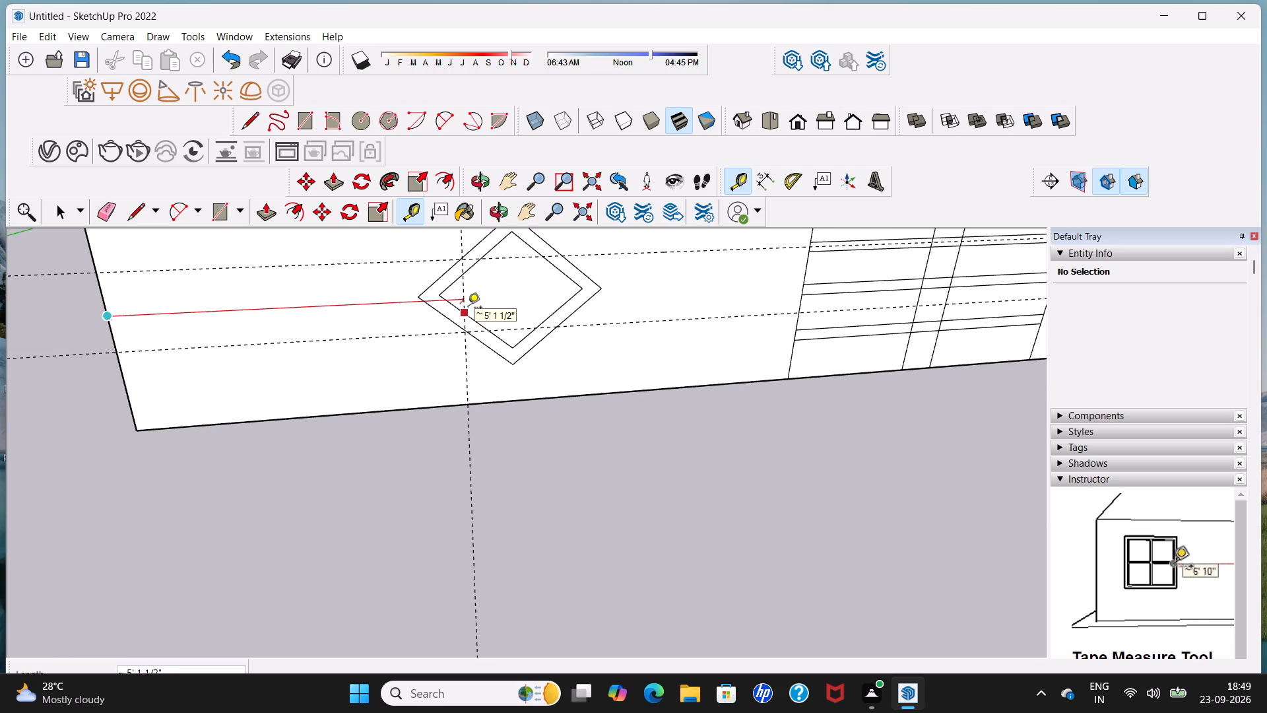
{"action": "left_click", "coordinate": [468, 308]}
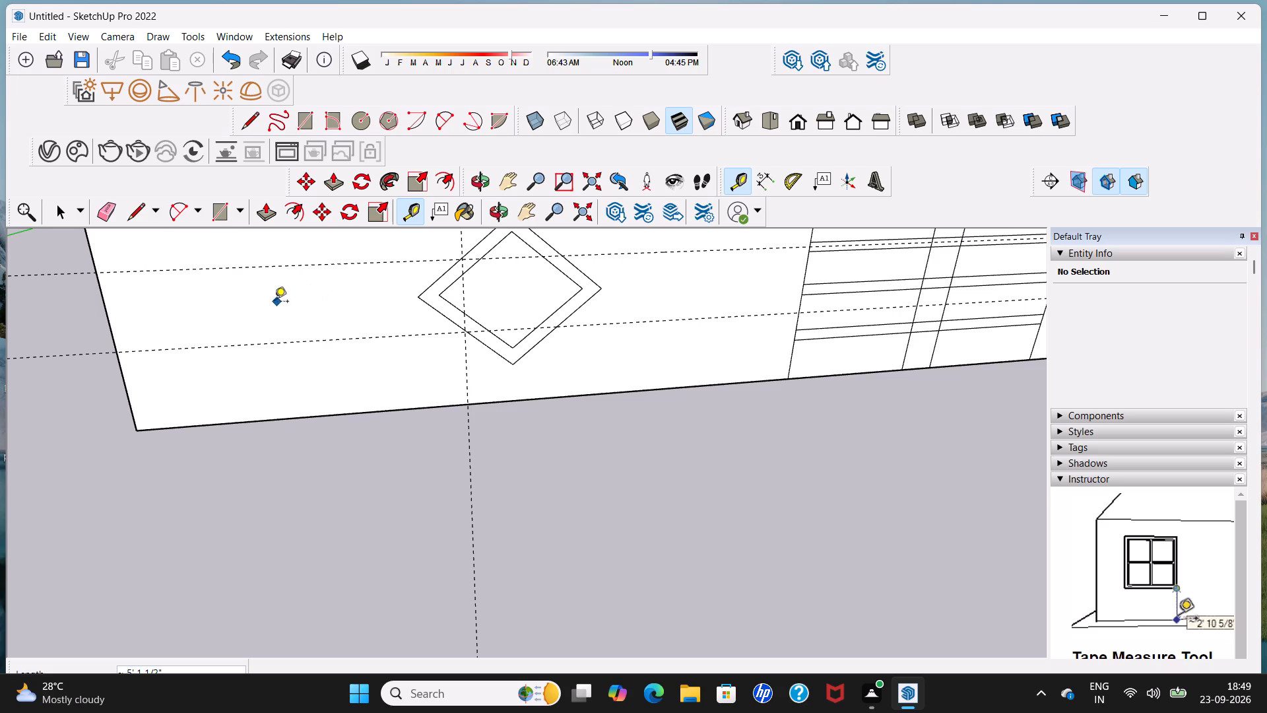
{"action": "left_click", "coordinate": [464, 296]}
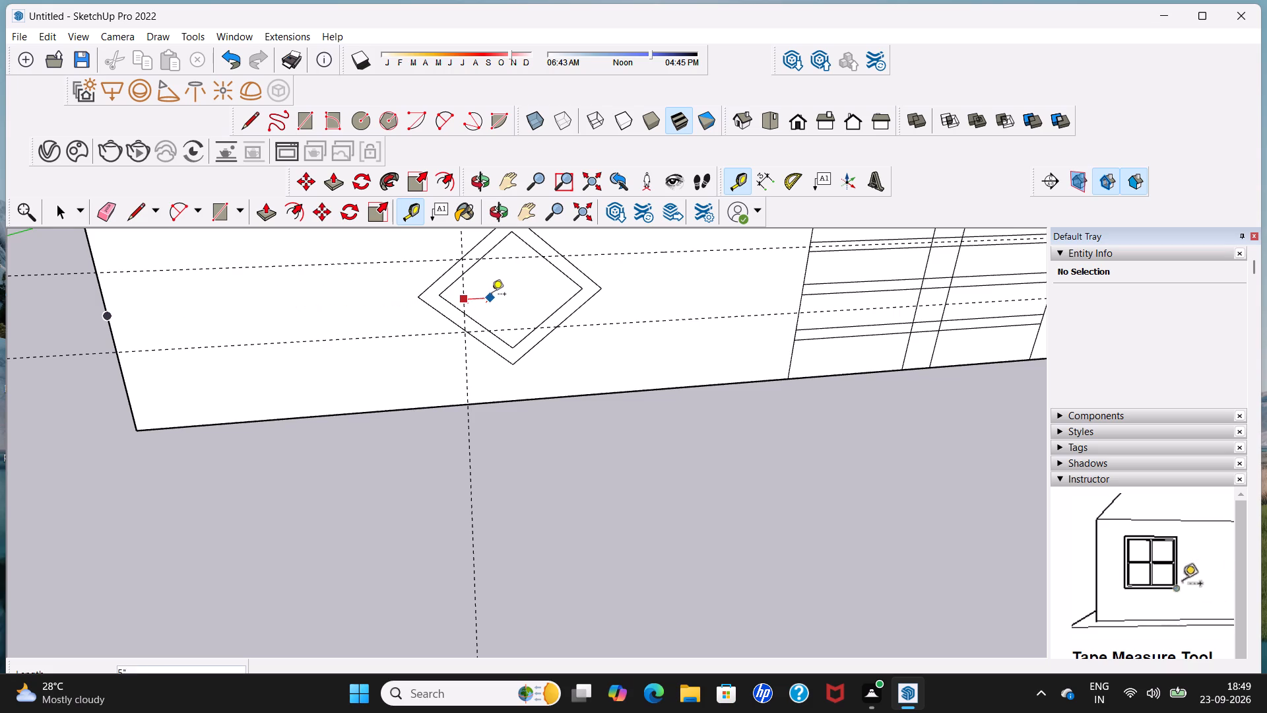
{"action": "key", "text": "space"}
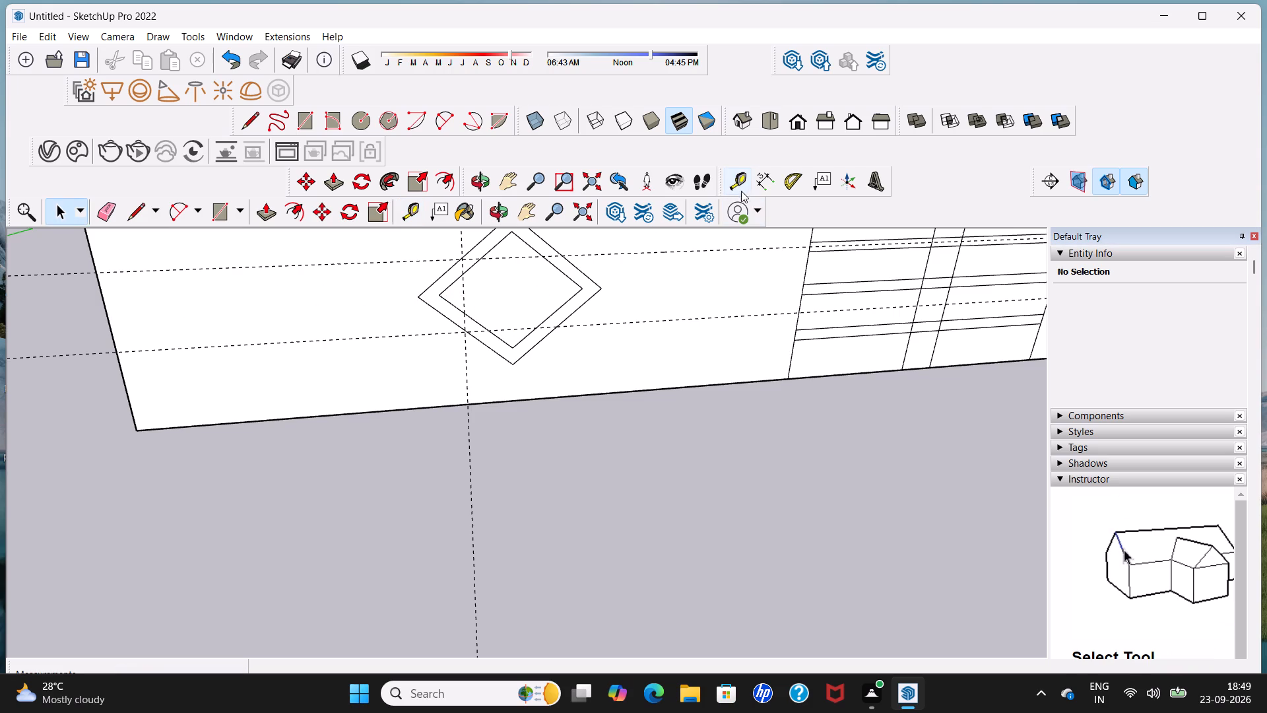
{"action": "left_click", "coordinate": [746, 185]}
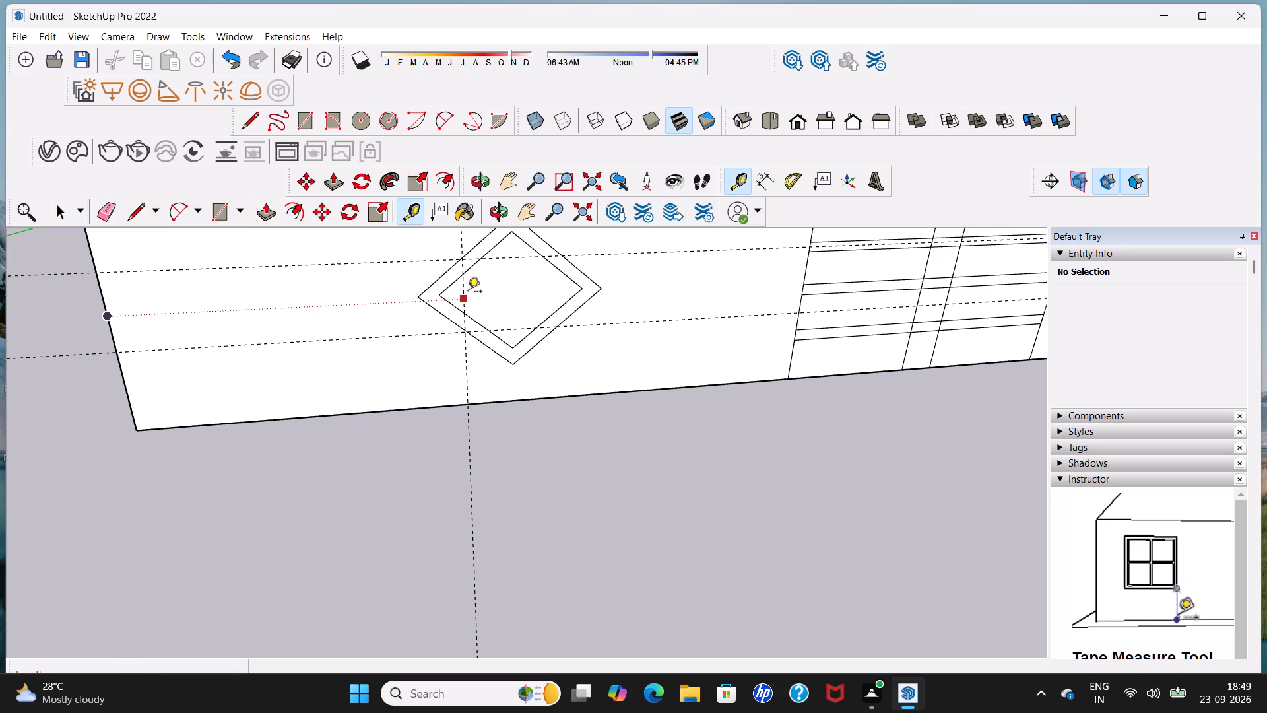
{"action": "left_click", "coordinate": [463, 291]}
{"action": "key", "text": "space"}
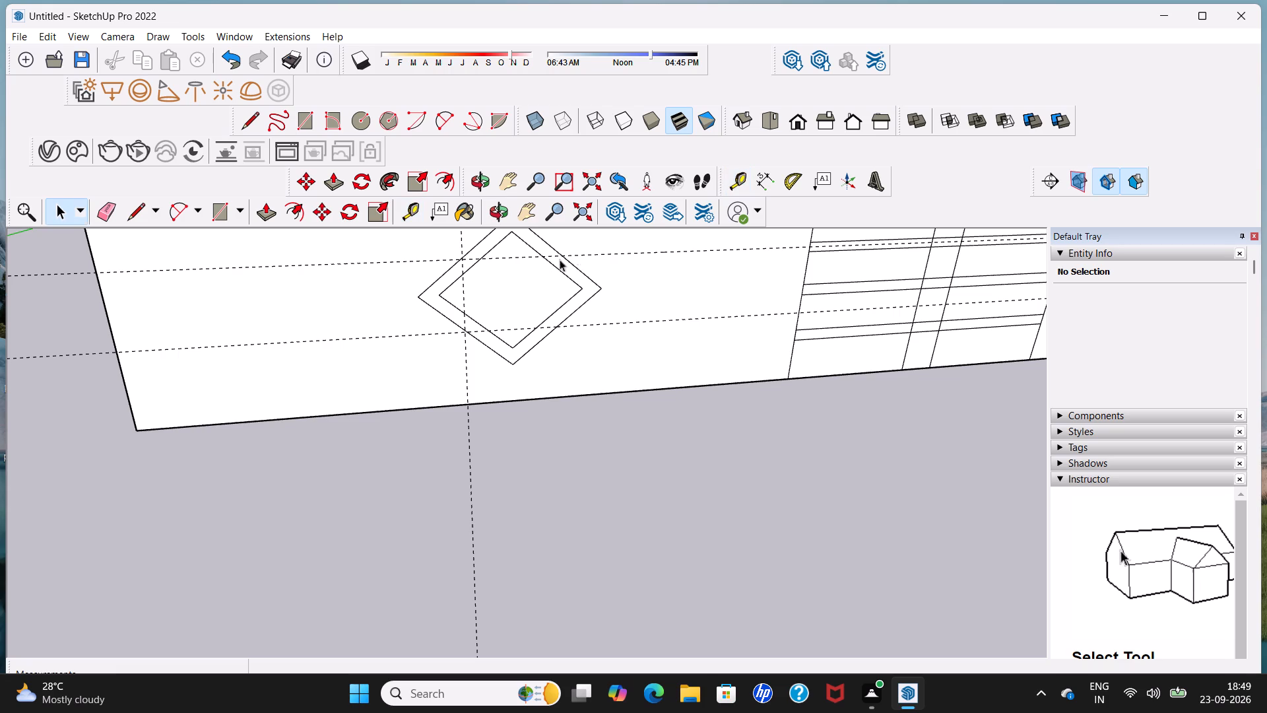
Place a second vertical guide line about 6' 8 7/8" from the front wall's left edge, just inside the inner diamond's right corner.
{"action": "left_click", "coordinate": [731, 188]}
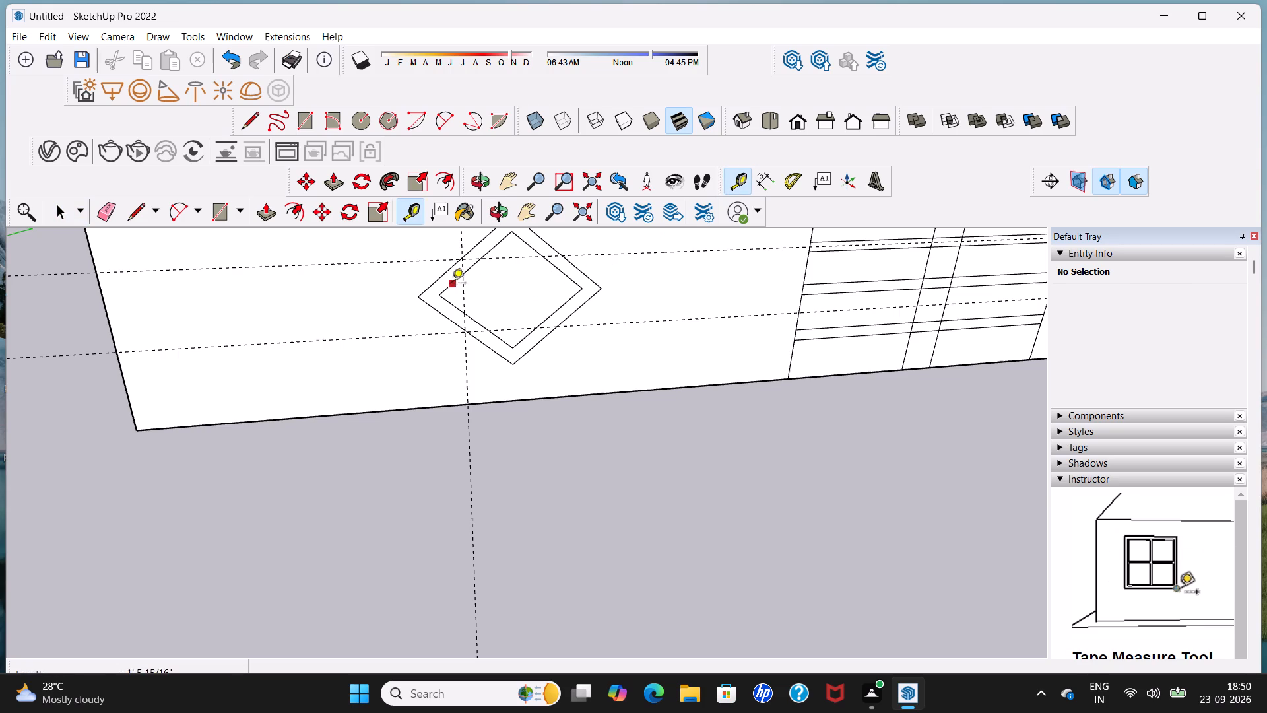
{"action": "left_click", "coordinate": [107, 316]}
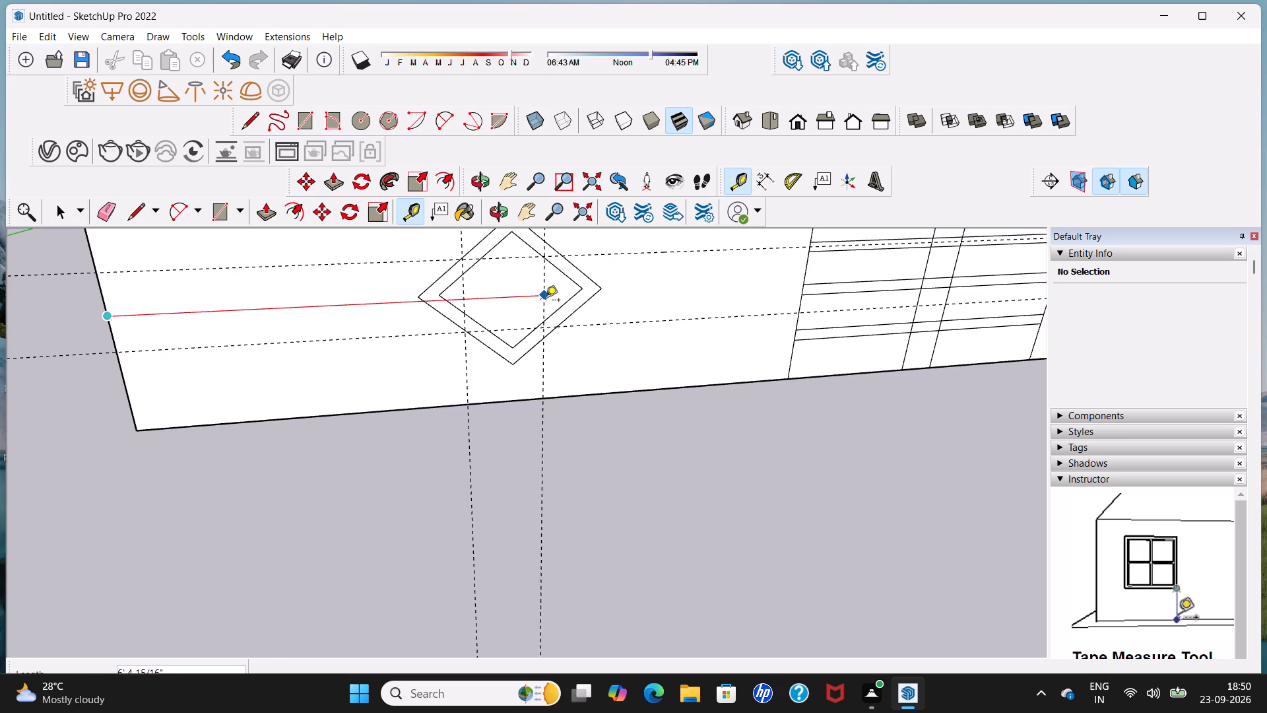
{"action": "left_click", "coordinate": [558, 301]}
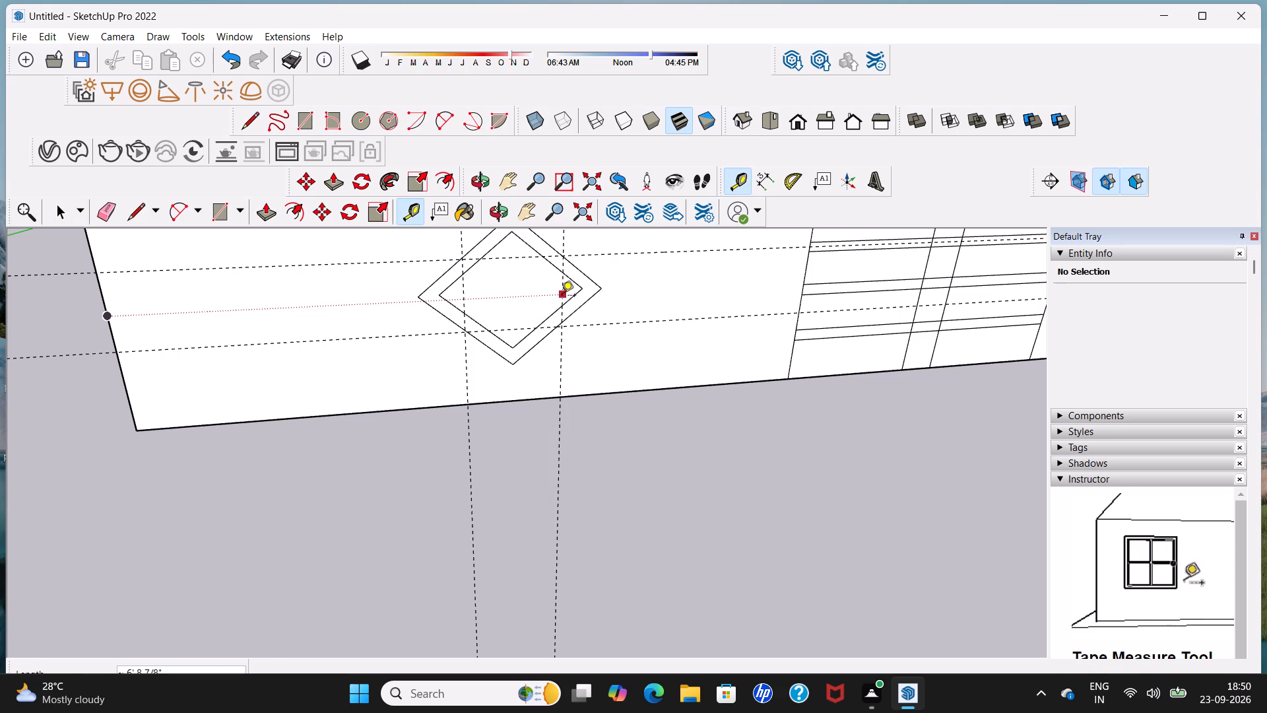
{"action": "key", "text": "space"}
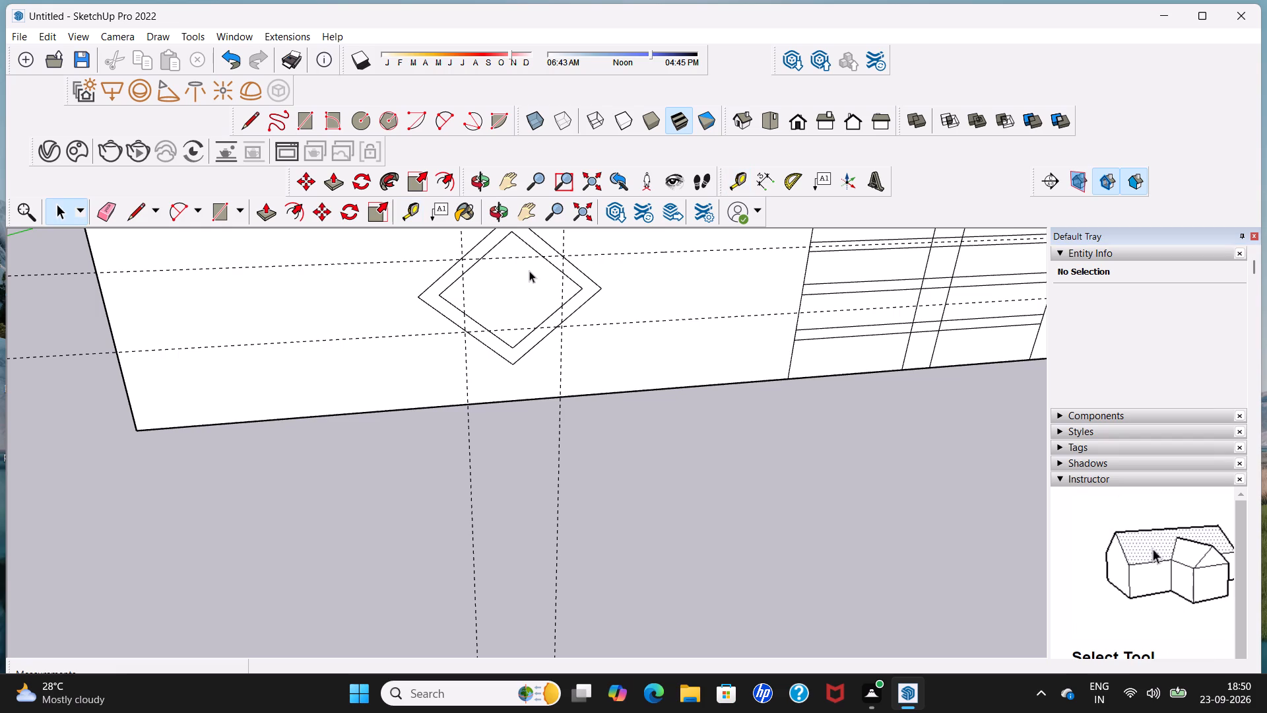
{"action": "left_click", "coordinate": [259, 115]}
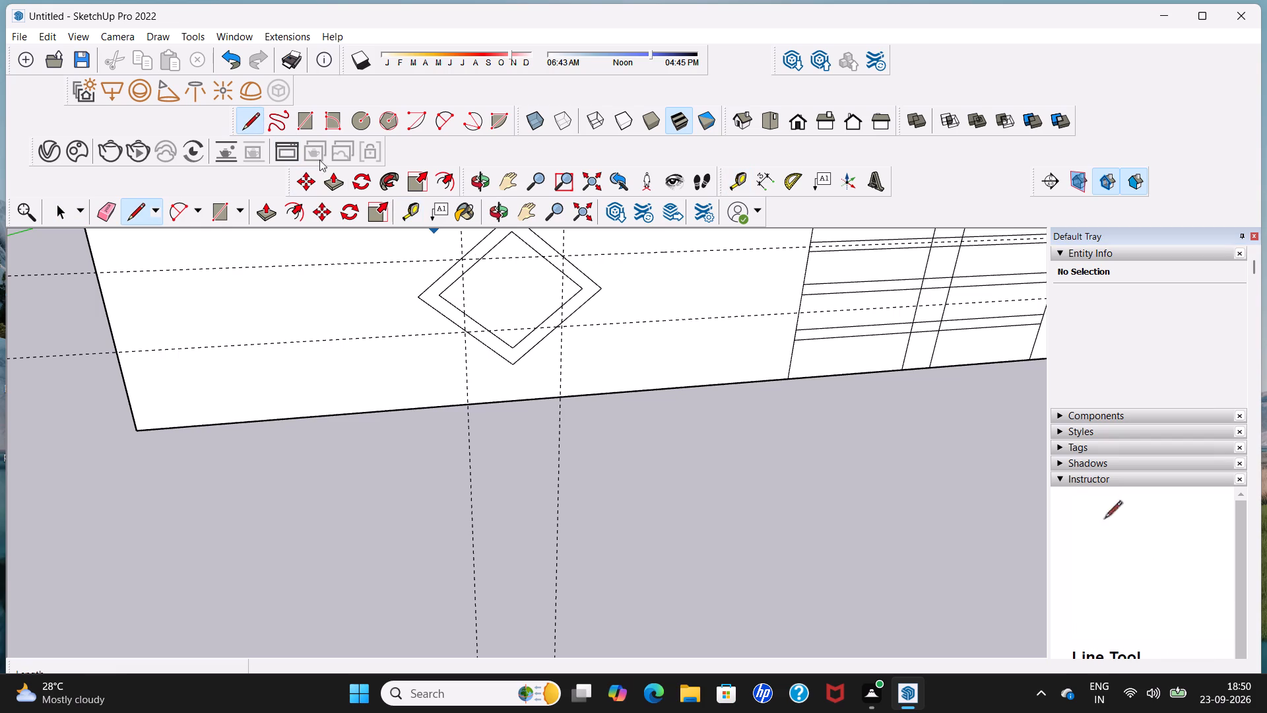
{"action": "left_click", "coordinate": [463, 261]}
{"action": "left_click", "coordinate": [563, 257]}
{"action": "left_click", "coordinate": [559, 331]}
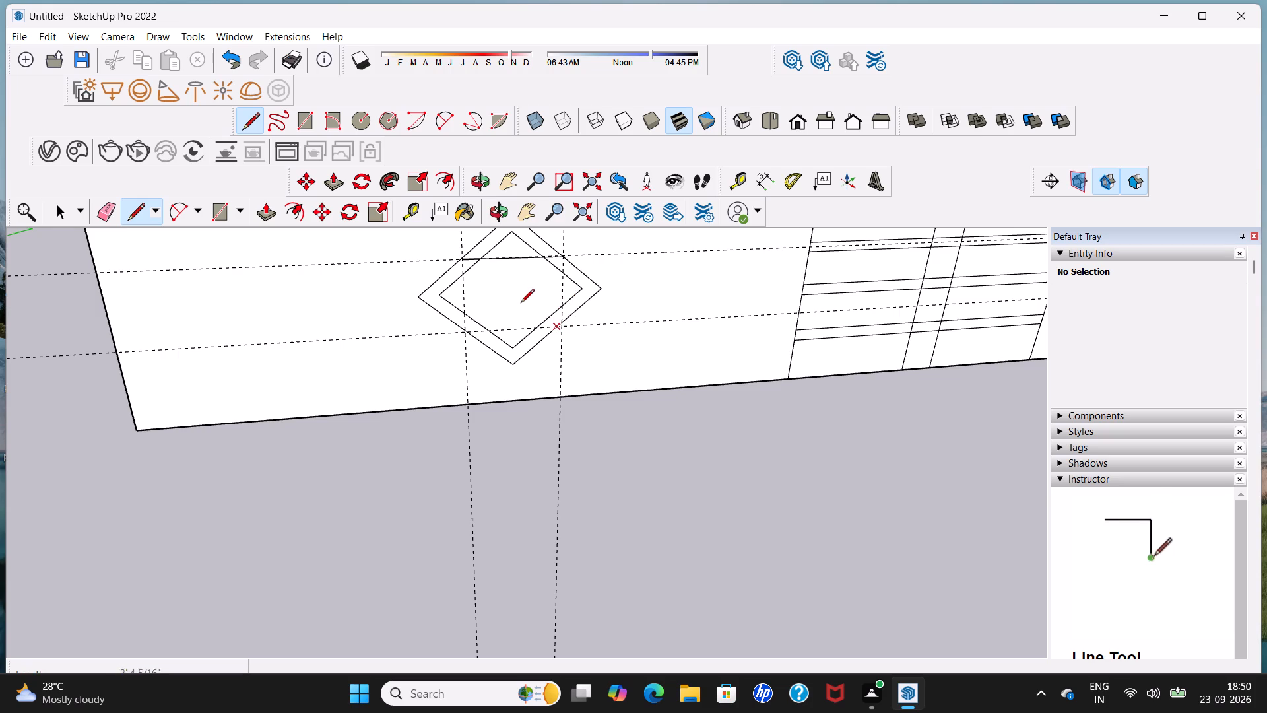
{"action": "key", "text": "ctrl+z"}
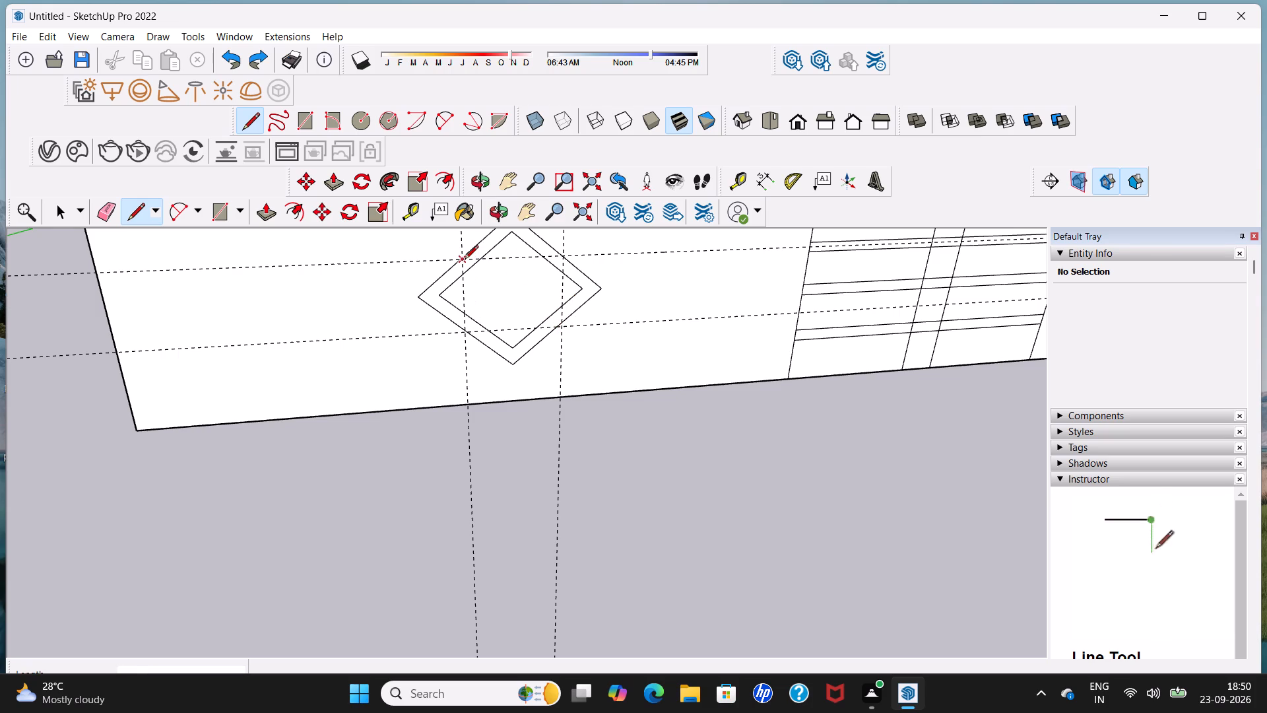
Draw a rectangle about 1' 7 3/8" by 1' 1 3/4" through the four guide-line intersections over the wall's double diamond.
{"action": "left_click", "coordinate": [465, 260]}
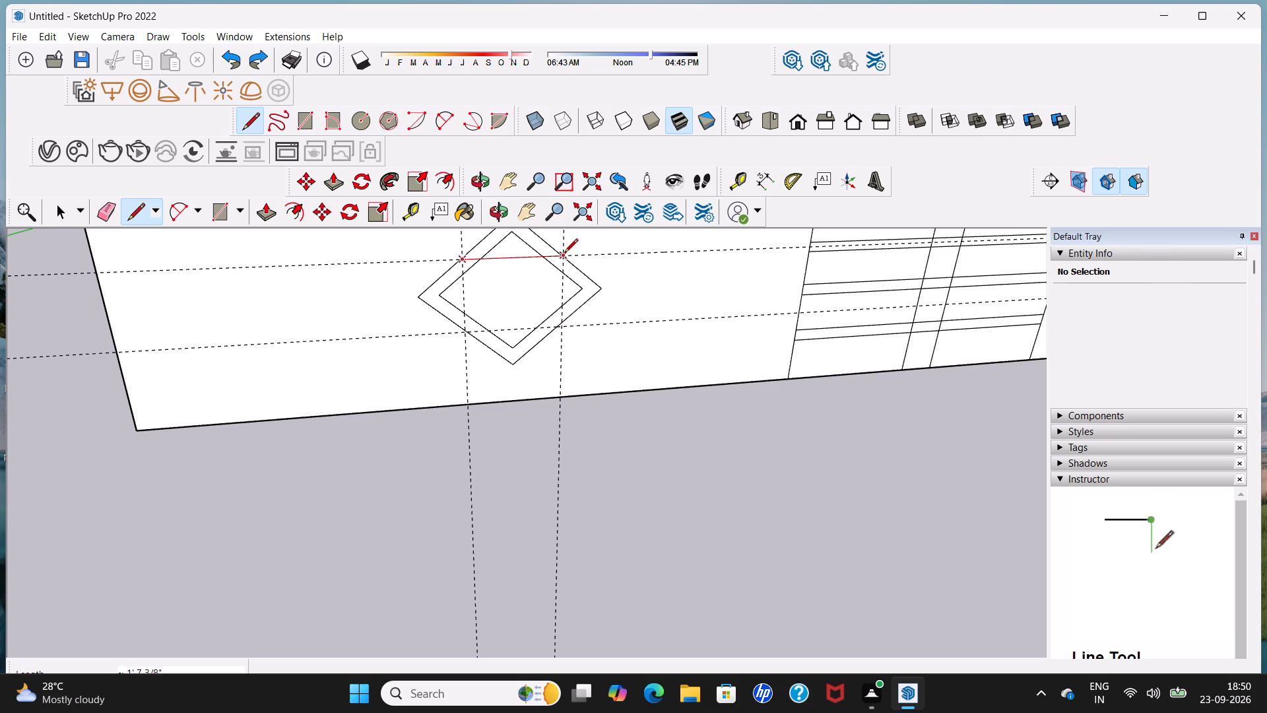
{"action": "left_click", "coordinate": [564, 254]}
{"action": "left_click", "coordinate": [564, 255]}
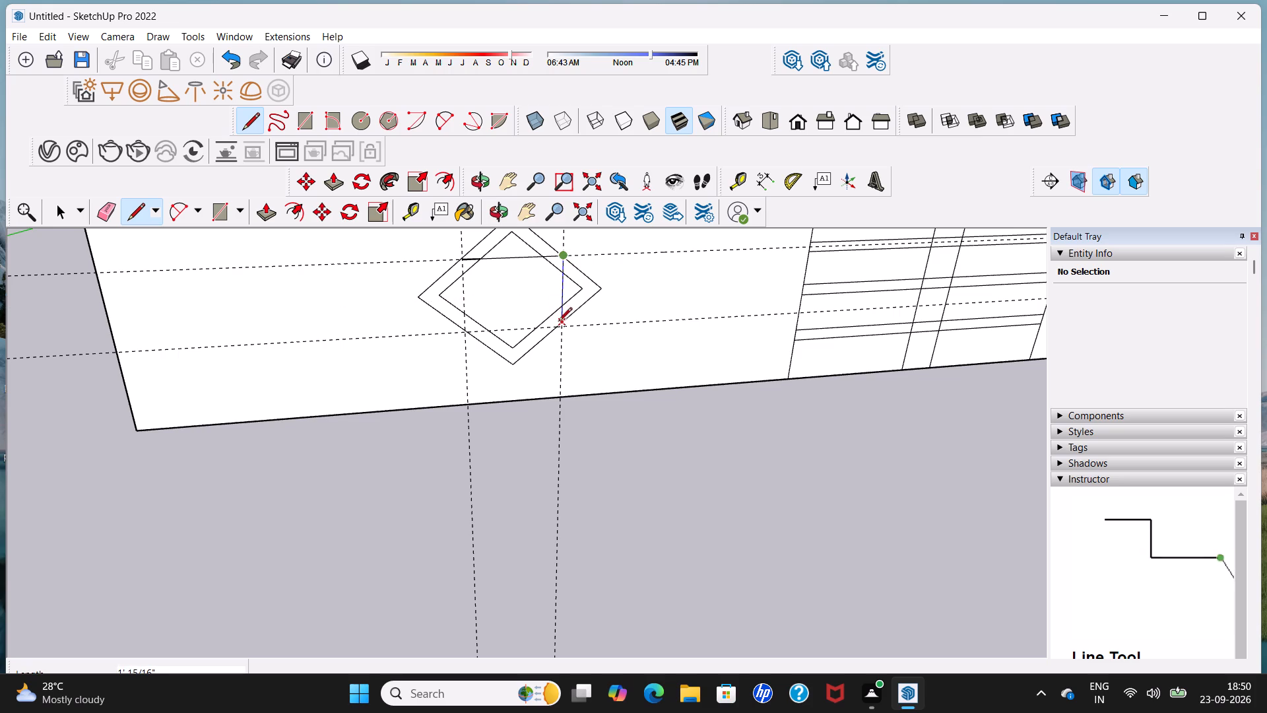
{"action": "left_click", "coordinate": [561, 329]}
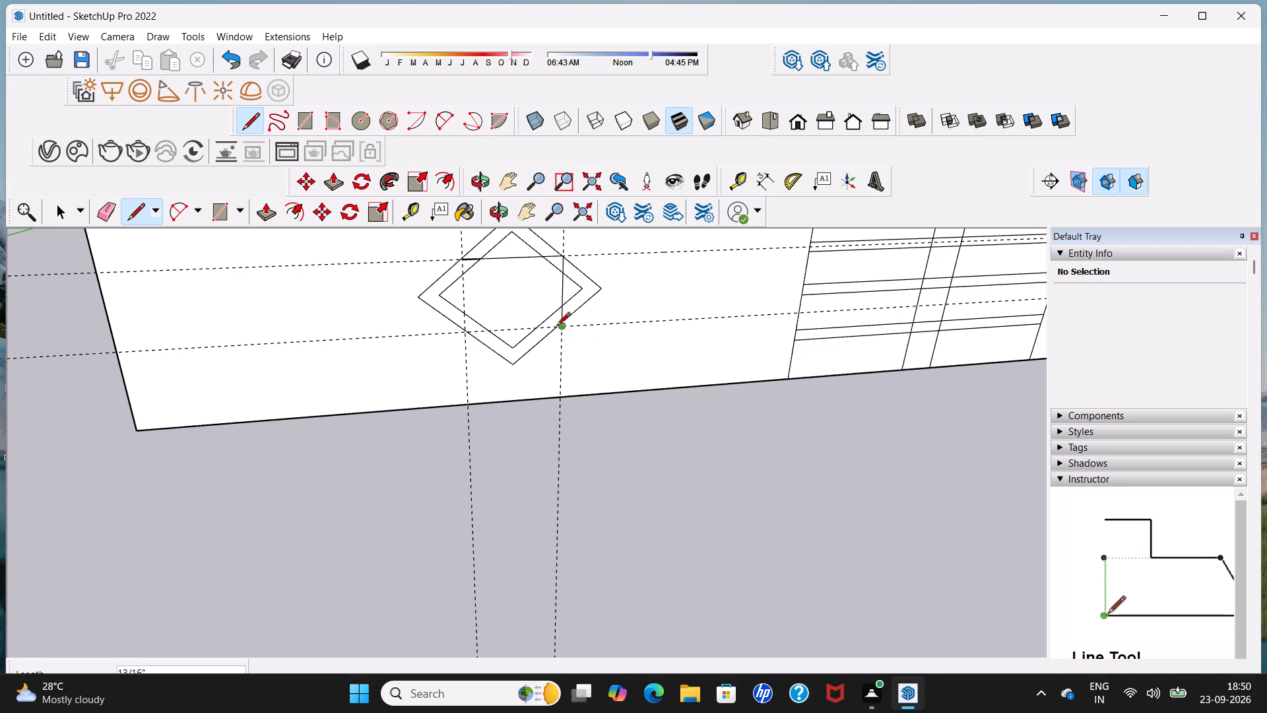
{"action": "left_click", "coordinate": [467, 329]}
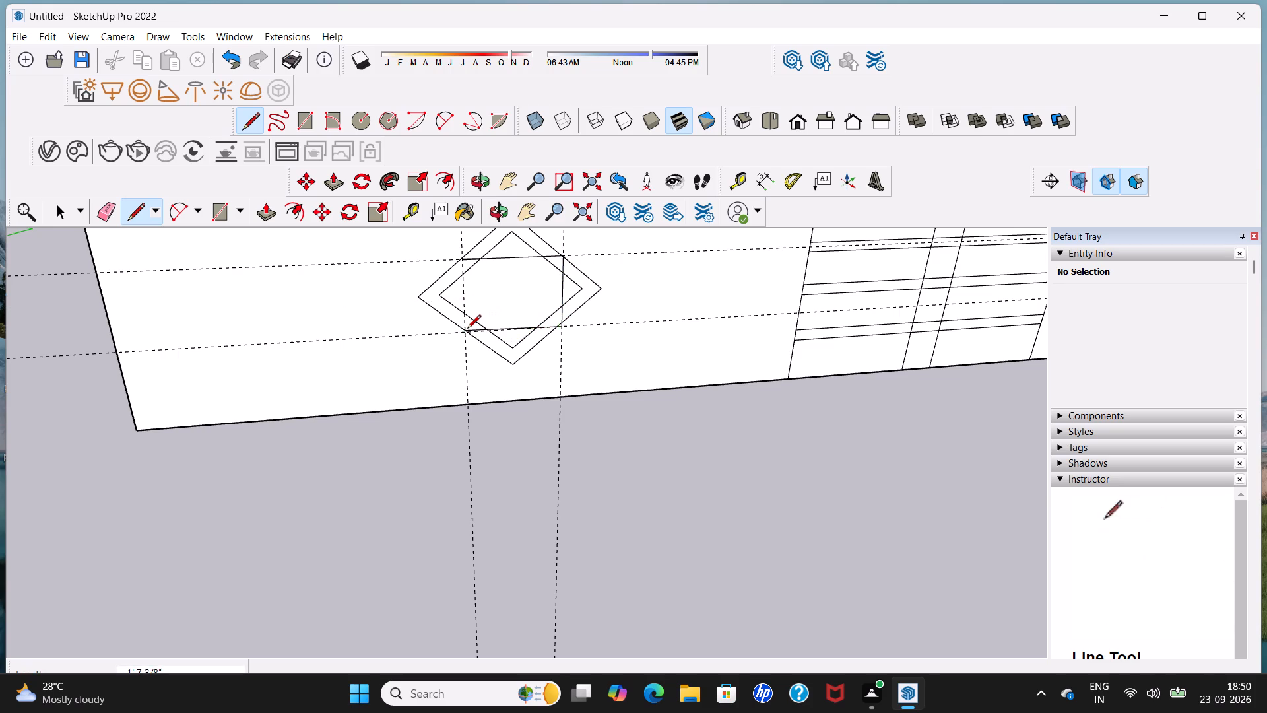
{"action": "scroll", "coordinate": [472, 329], "scroll_direction": "up", "scroll_amount": 7}
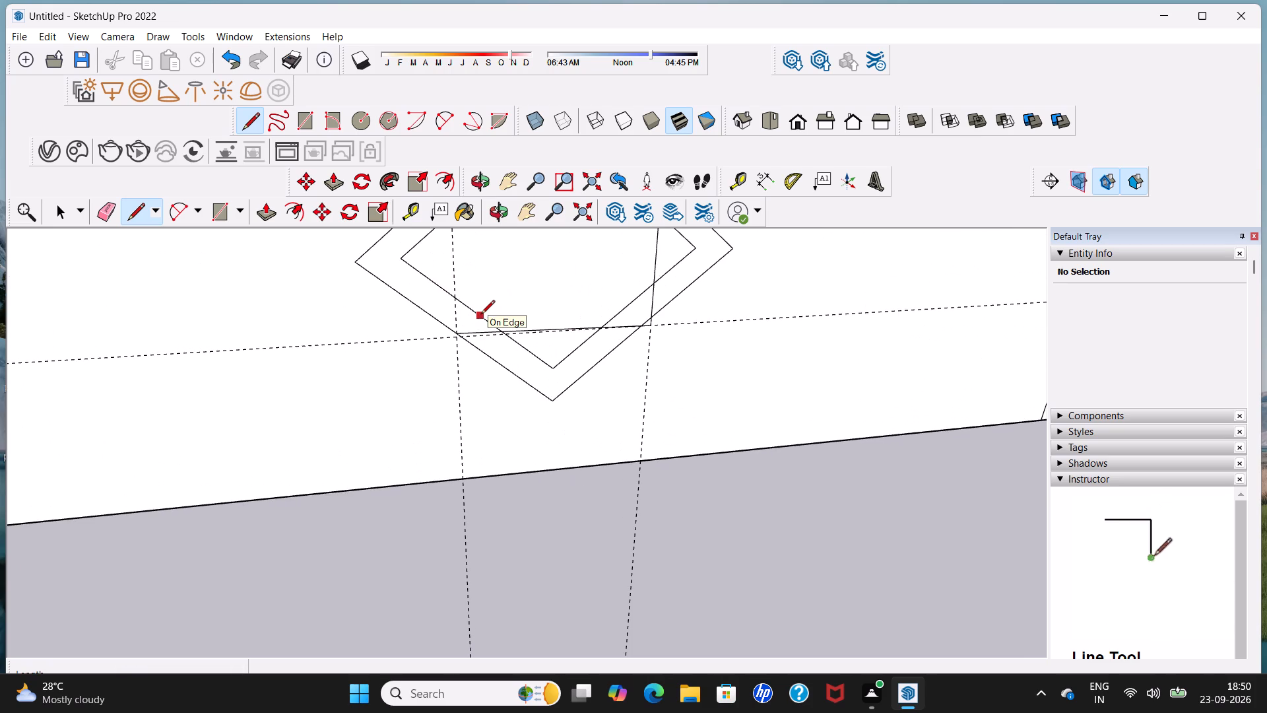
{"action": "key", "text": "ctrl+z"}
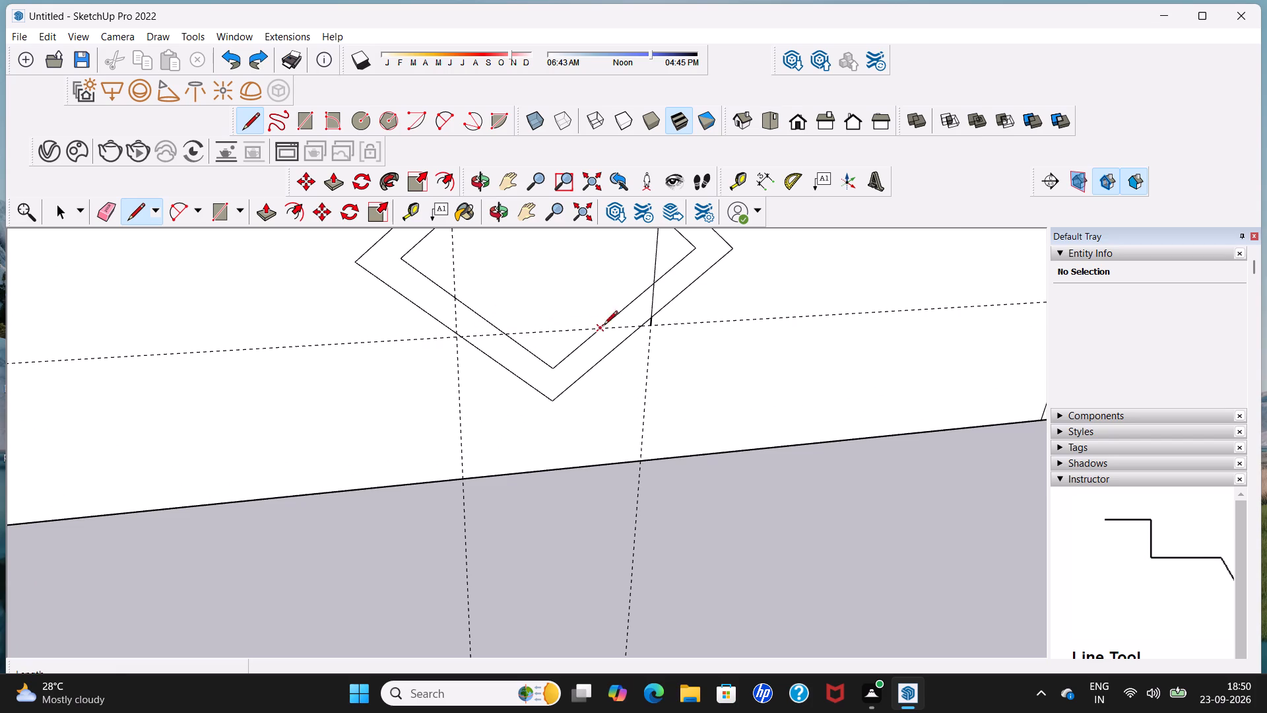
{"action": "left_click", "coordinate": [649, 326]}
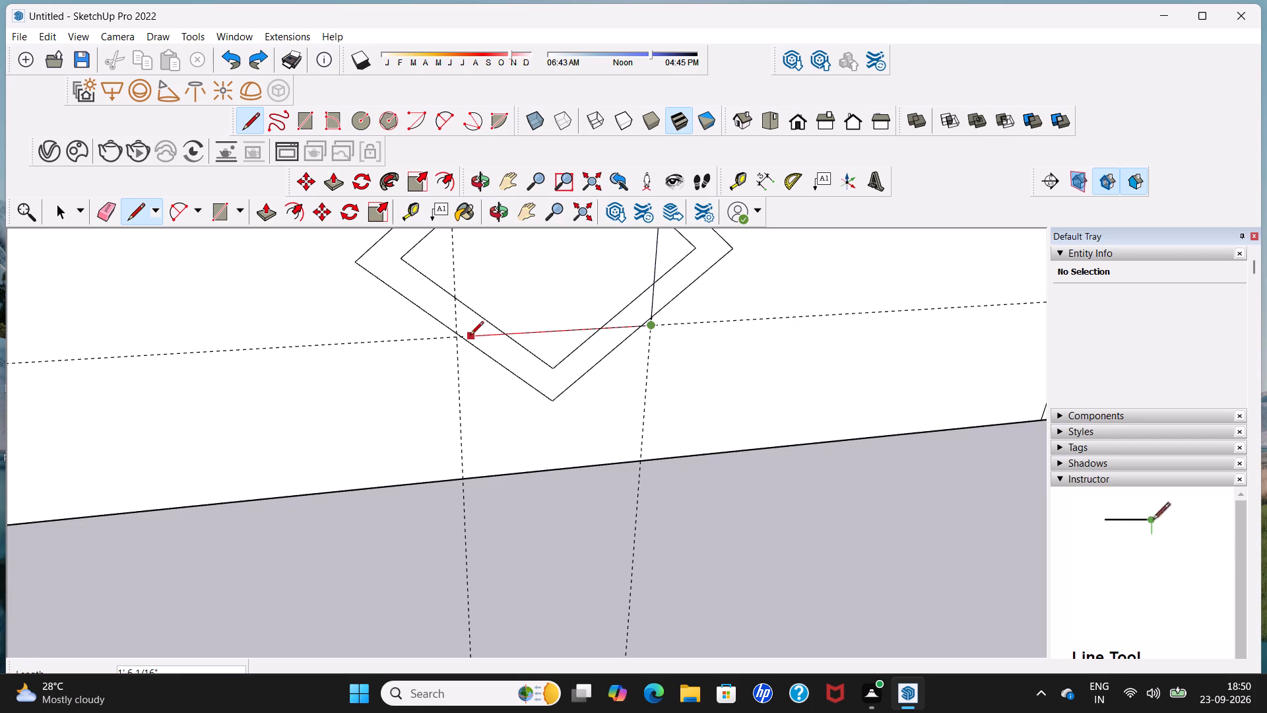
{"action": "left_click", "coordinate": [459, 337]}
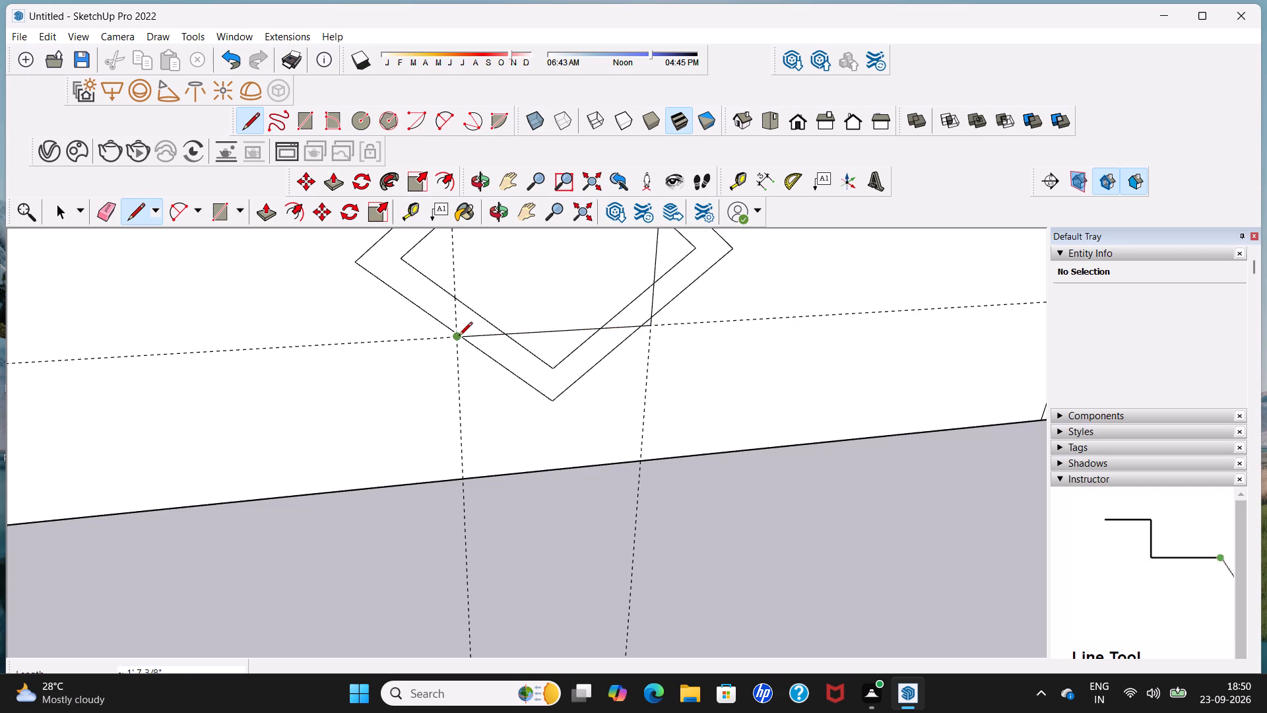
{"action": "scroll", "coordinate": [459, 337], "scroll_direction": "down", "scroll_amount": 6}
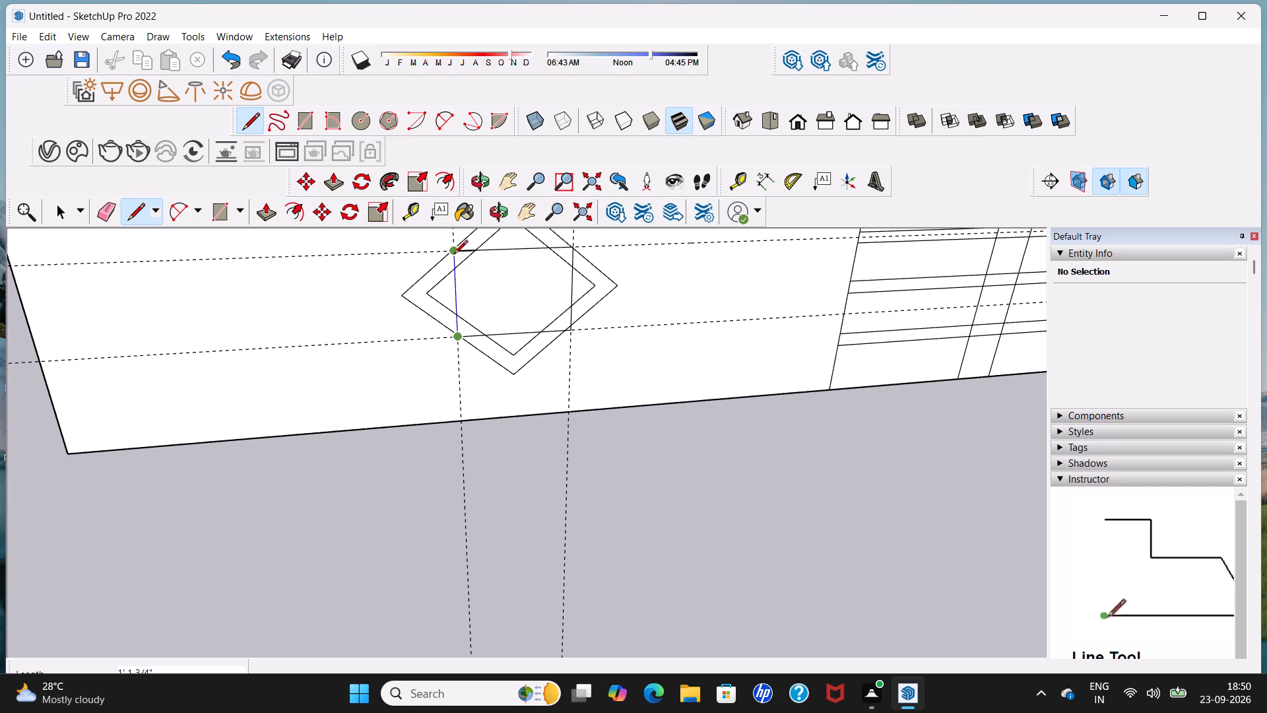
{"action": "left_click", "coordinate": [454, 254]}
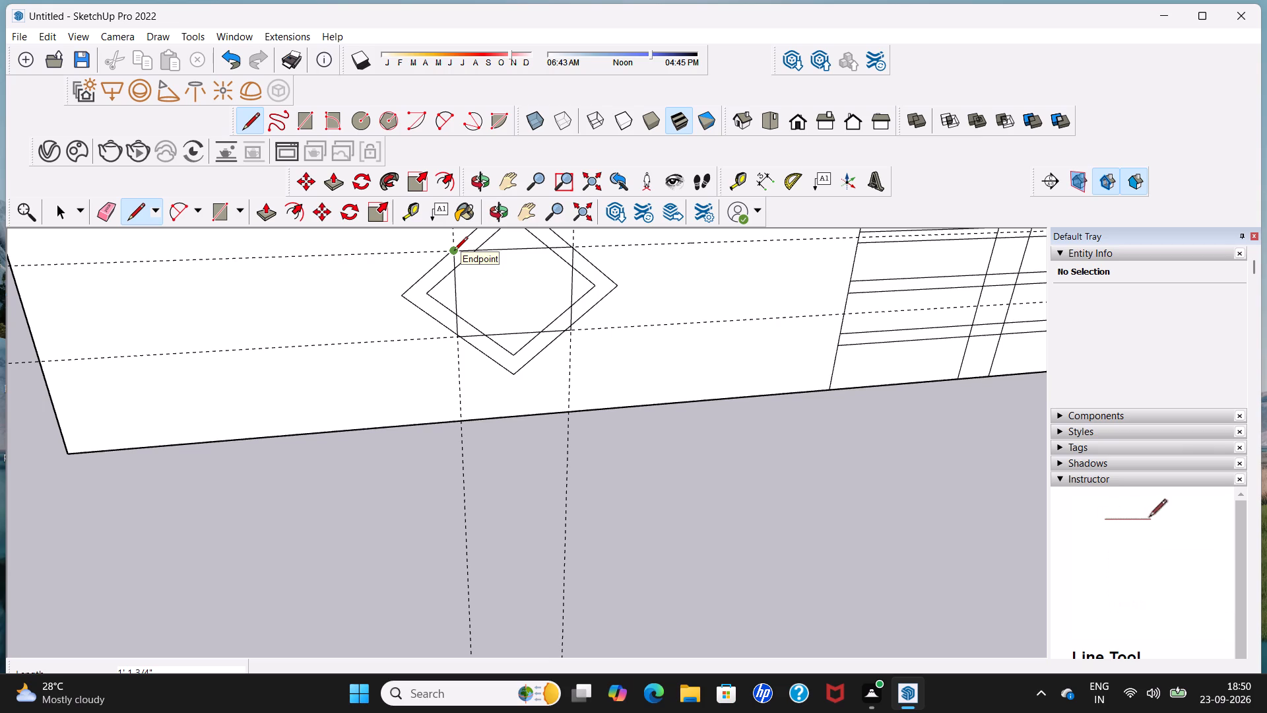
{"action": "key", "text": "space"}
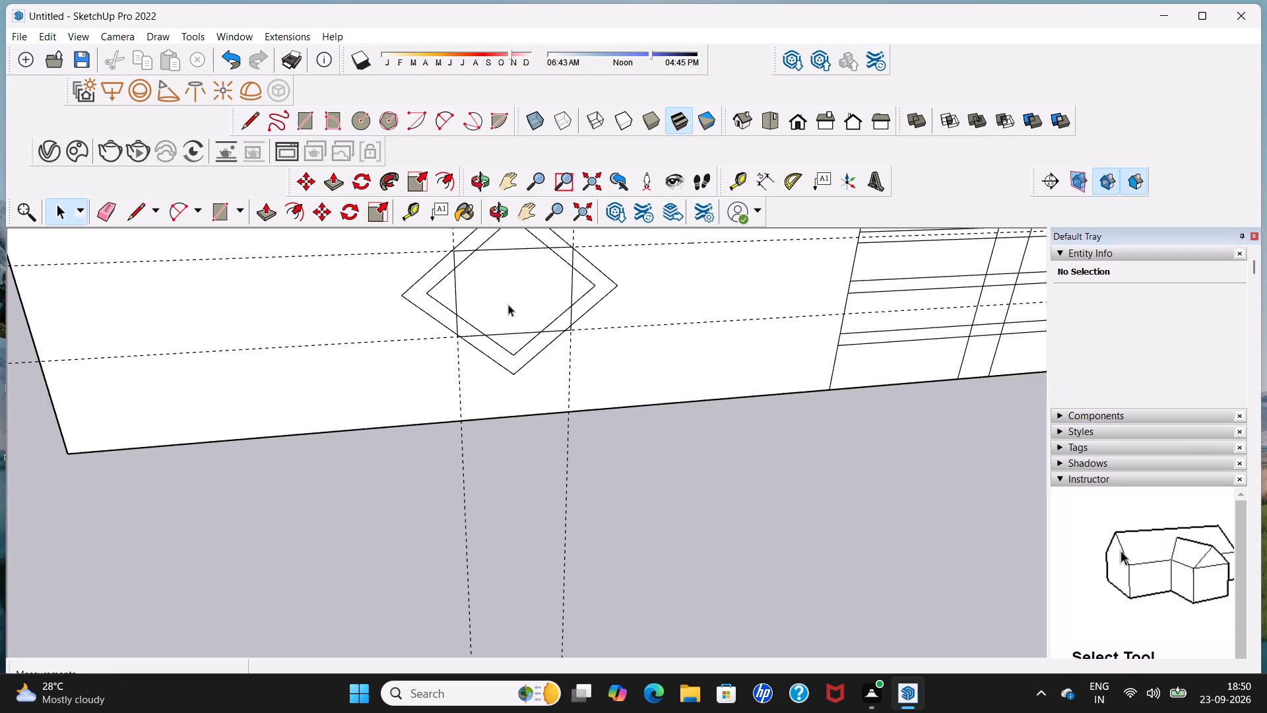
Draw a small third diamond inside the rectangle by joining the midpoints of its four edges with lines.
{"action": "left_click", "coordinate": [248, 121]}
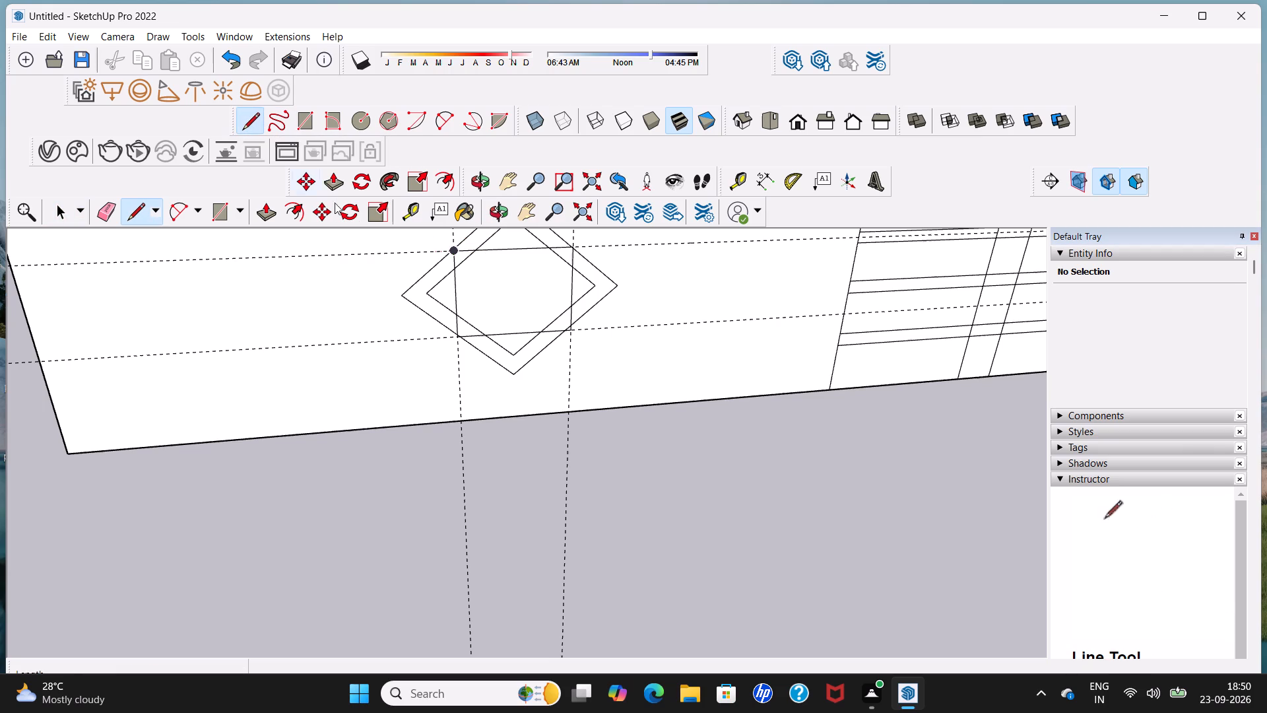
{"action": "left_click", "coordinate": [457, 292]}
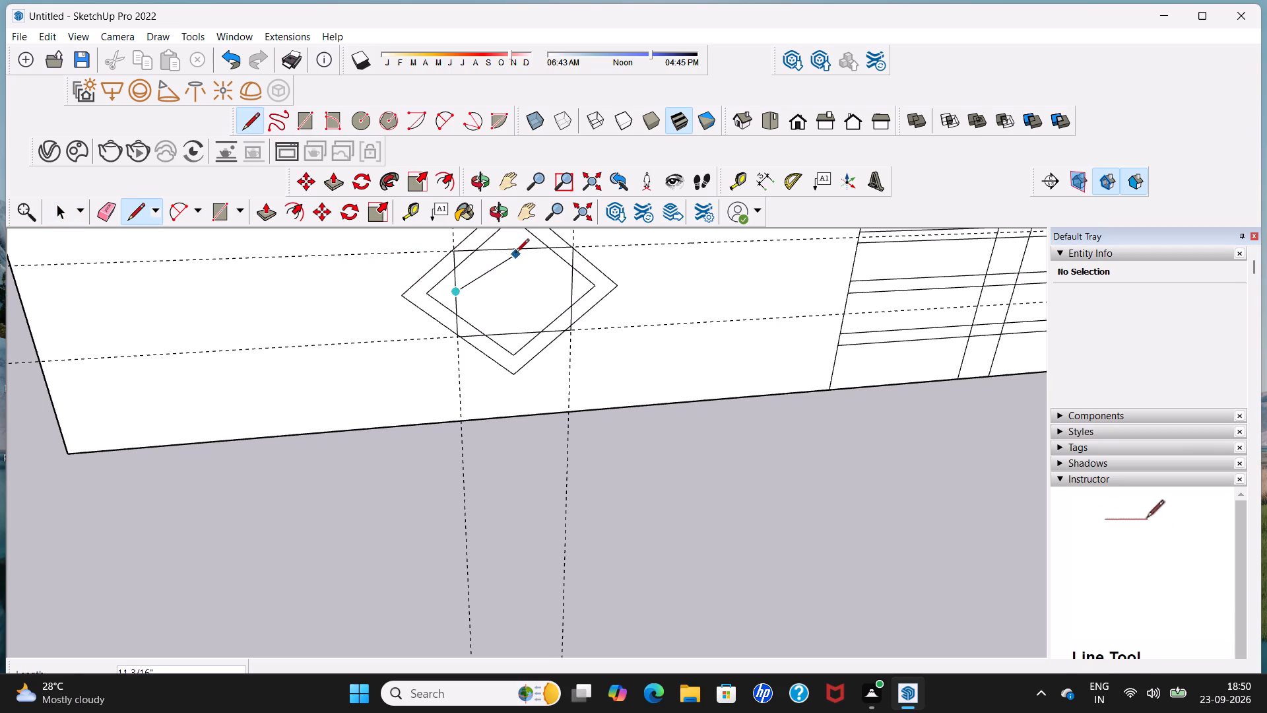
{"action": "left_click", "coordinate": [514, 252]}
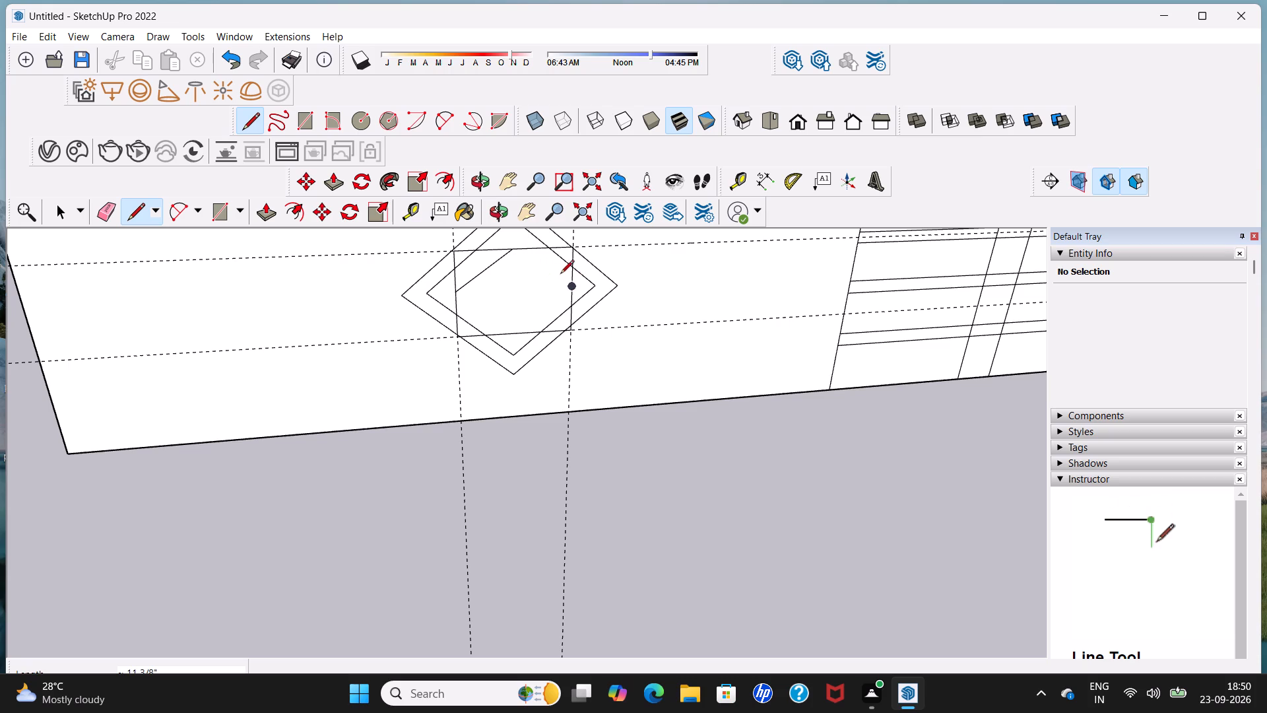
{"action": "left_click", "coordinate": [570, 286]}
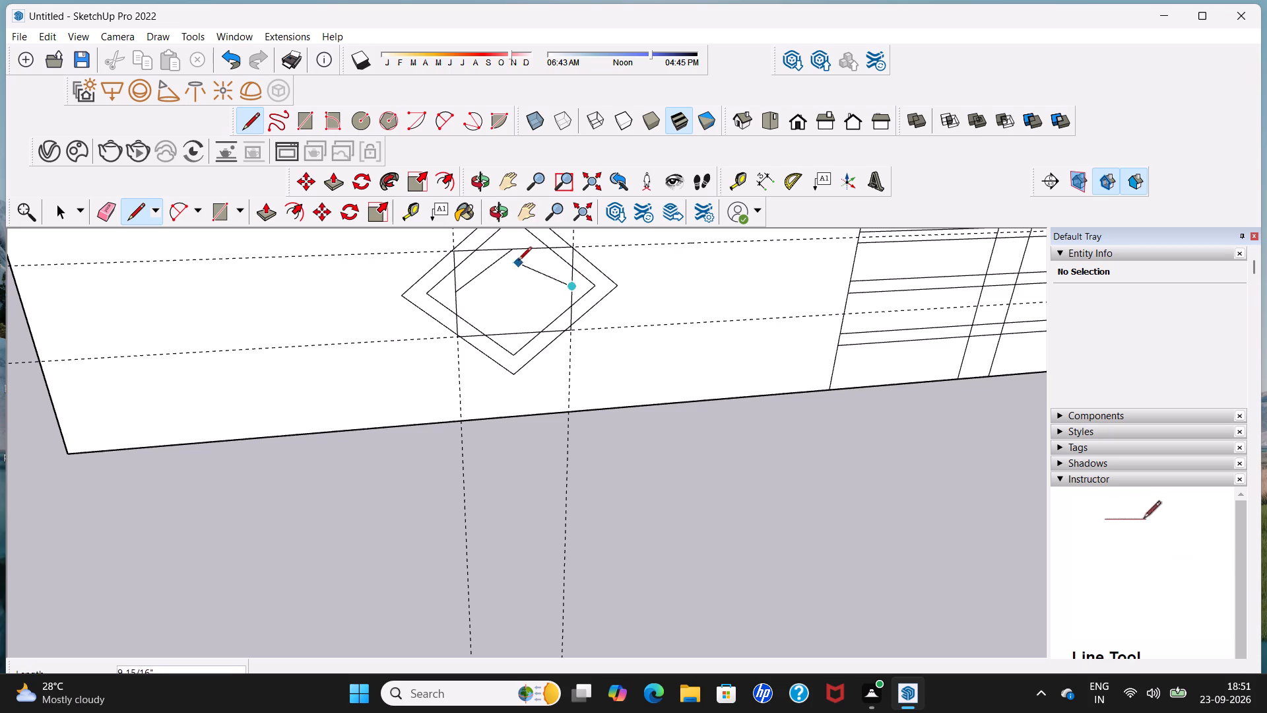
{"action": "left_click", "coordinate": [516, 255]}
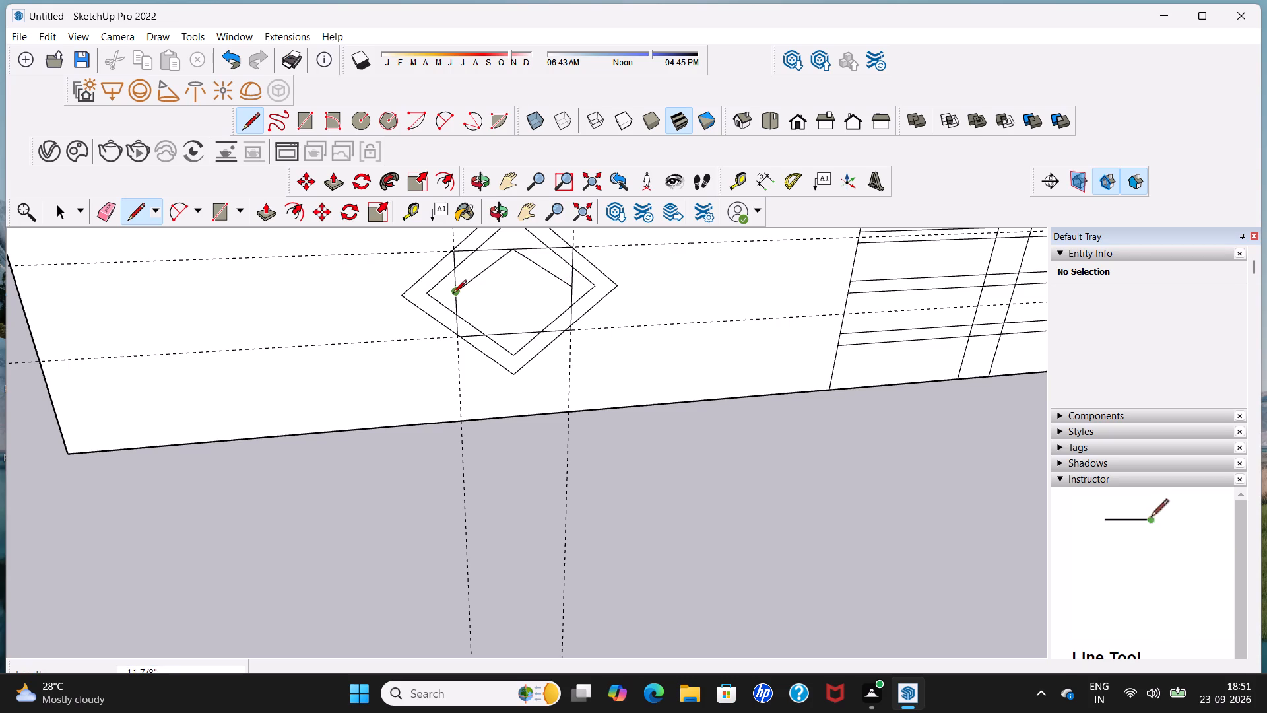
{"action": "left_click", "coordinate": [453, 294]}
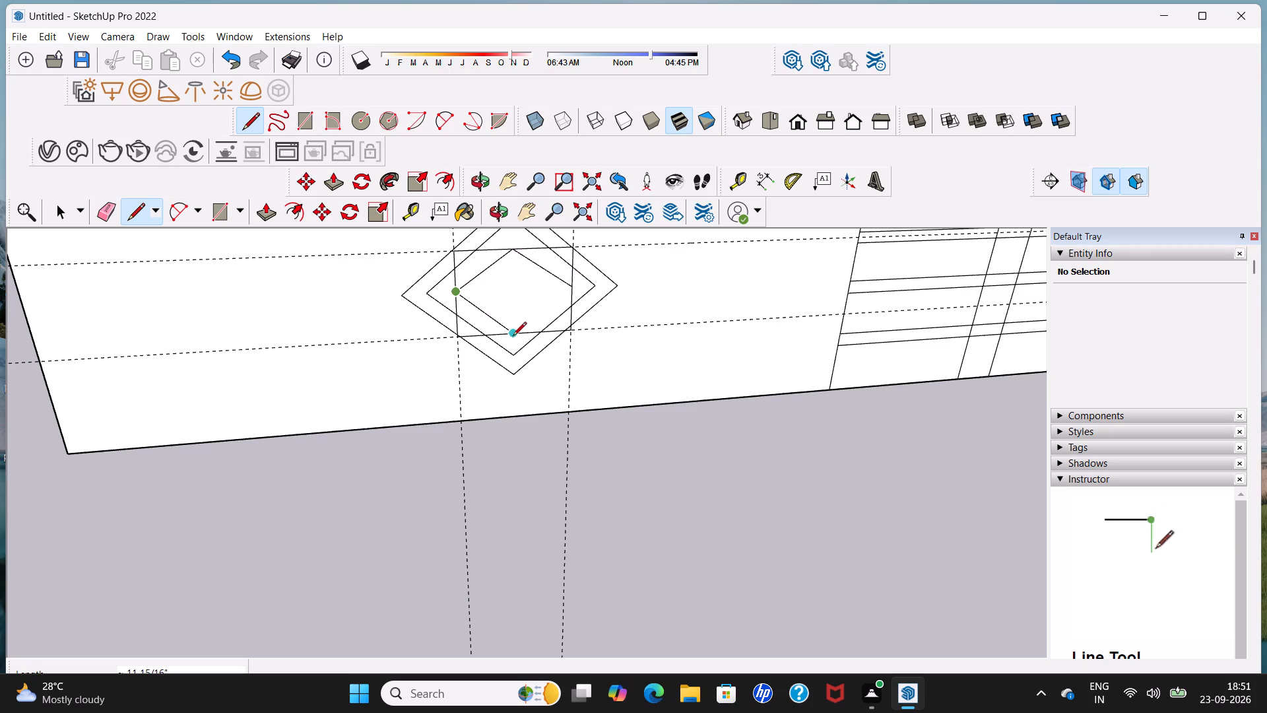
{"action": "left_click", "coordinate": [513, 337]}
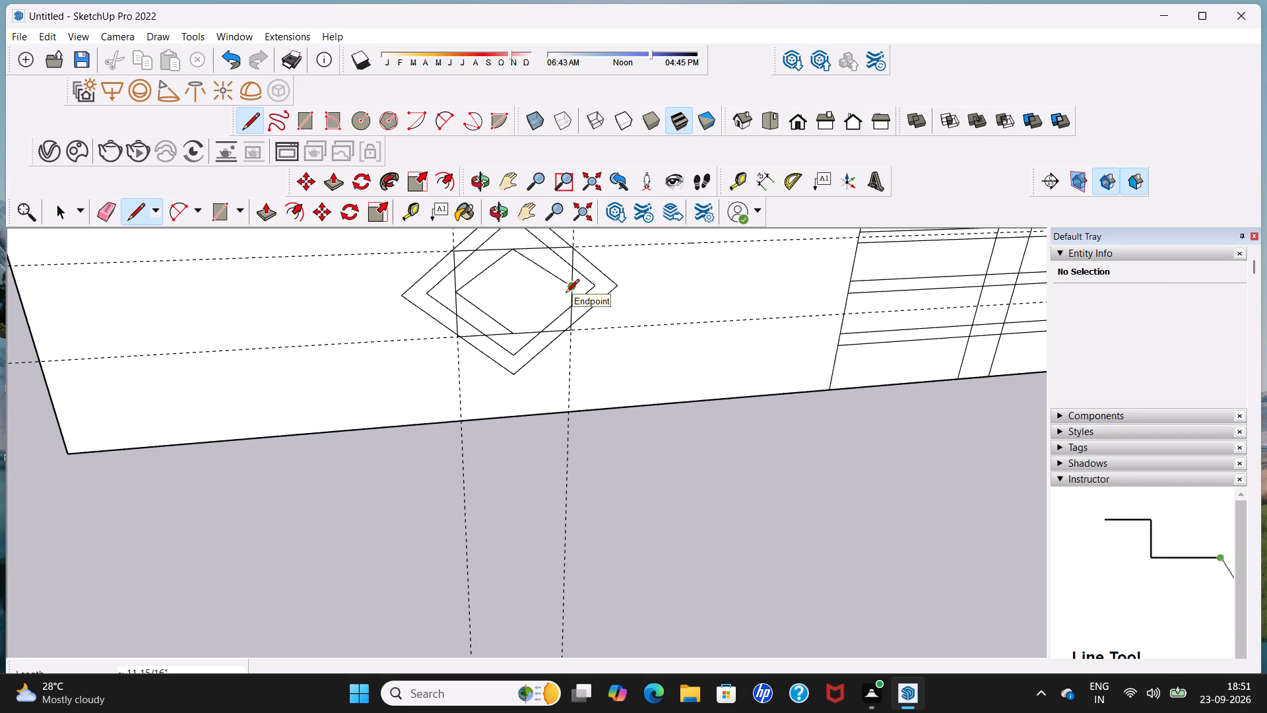
{"action": "left_click", "coordinate": [571, 289]}
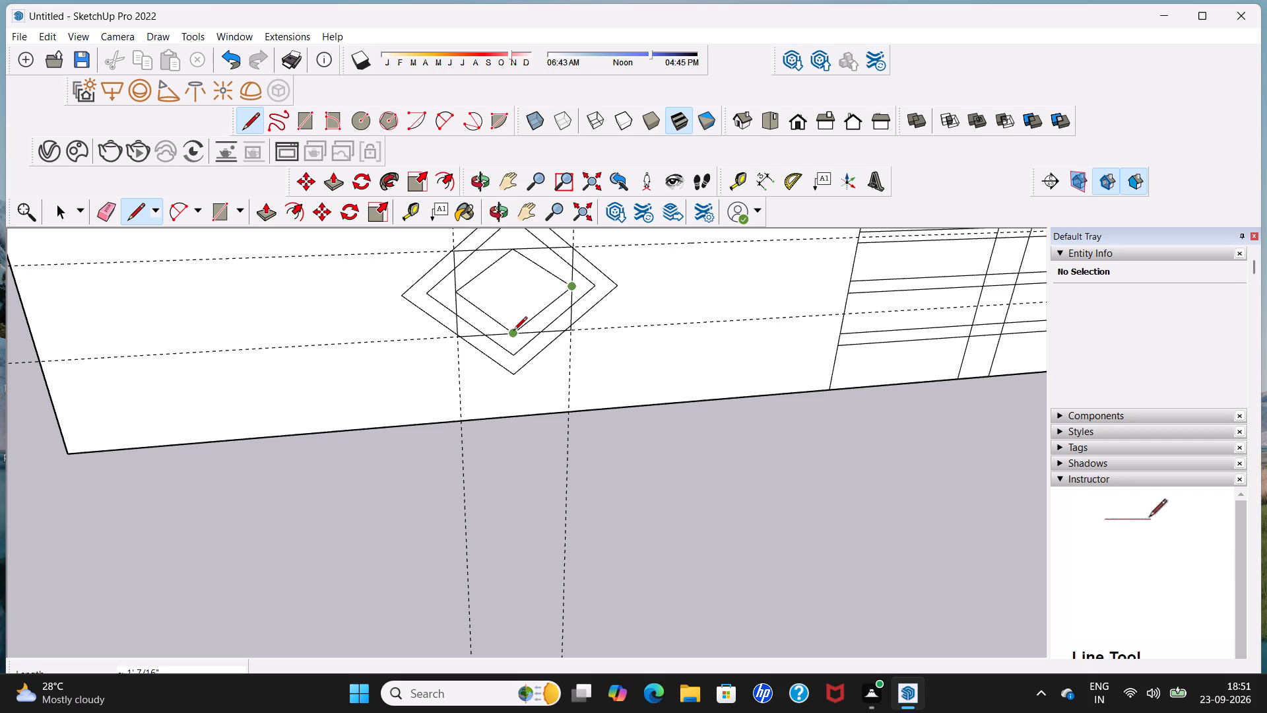
{"action": "left_click", "coordinate": [513, 331]}
{"action": "key", "text": "space"}
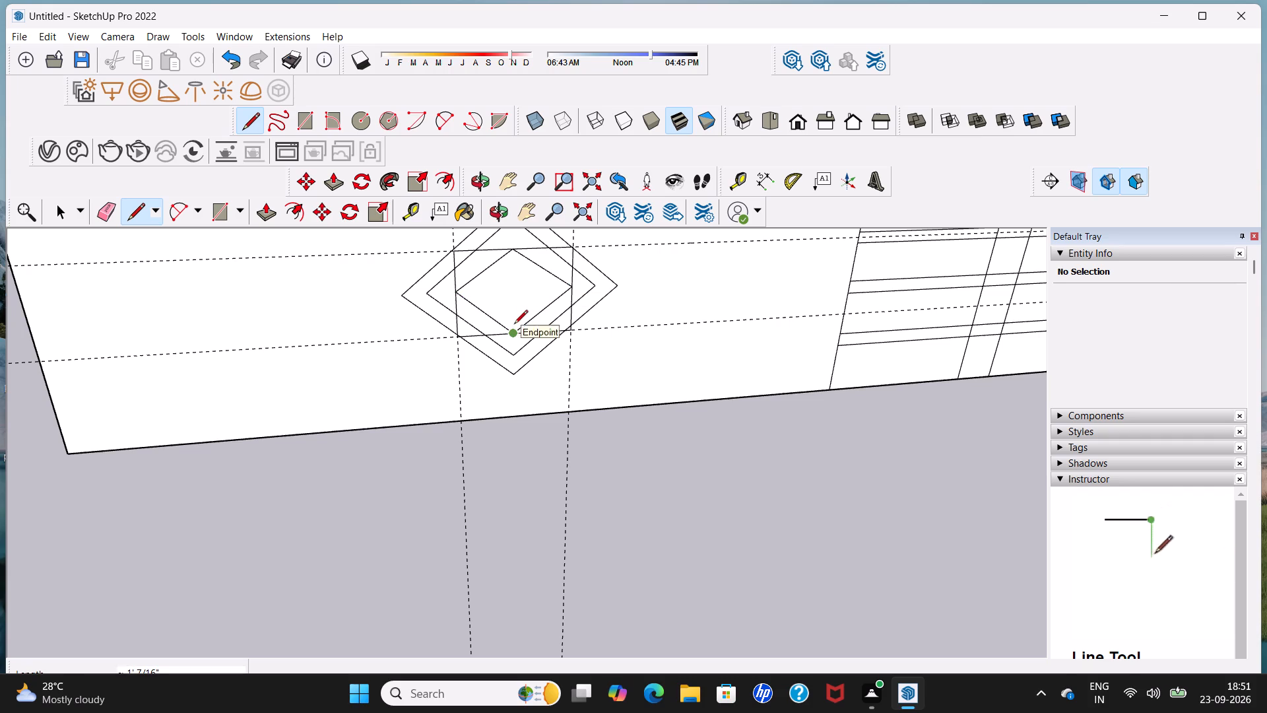
Erase the two horizontal and two vertical guide lines crossing the front wall's diamond motif.
{"action": "left_click", "coordinate": [107, 207]}
{"action": "scroll", "coordinate": [72, 268], "scroll_direction": "down", "scroll_amount": 12}
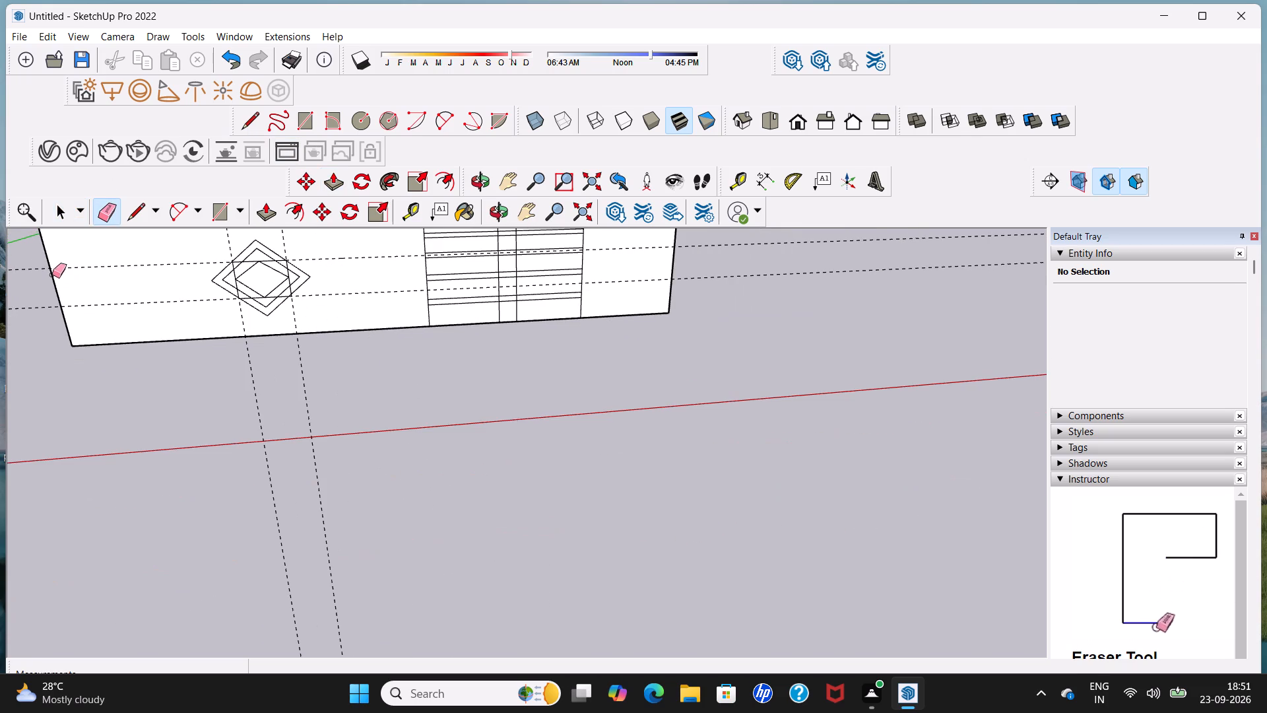
{"action": "left_click_drag", "start_coordinate": [36, 255], "coordinate": [308, 385]}
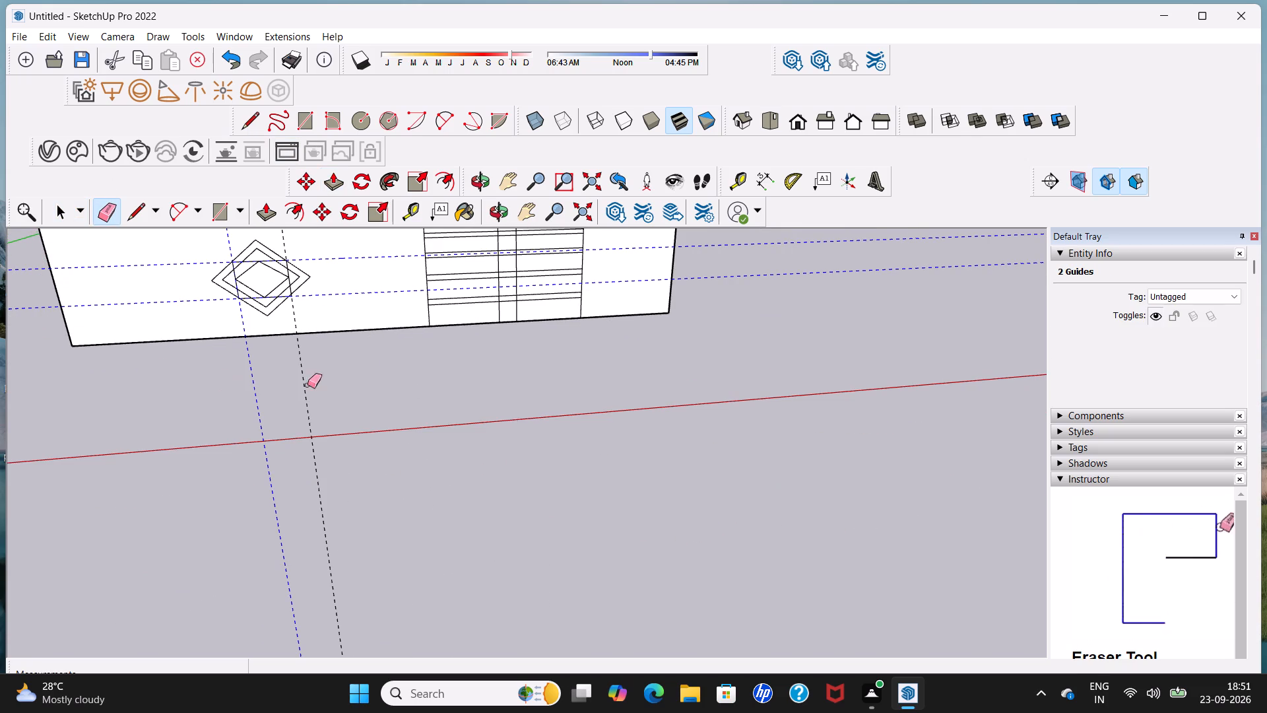
{"action": "left_click_drag", "start_coordinate": [308, 385], "coordinate": [334, 385]}
Erase the rectangle's upper-right corner segments, above the small diamond's right corner and outside the middle diamond, including the leftover stub.
{"action": "scroll", "coordinate": [314, 344], "scroll_direction": "up", "scroll_amount": 6}
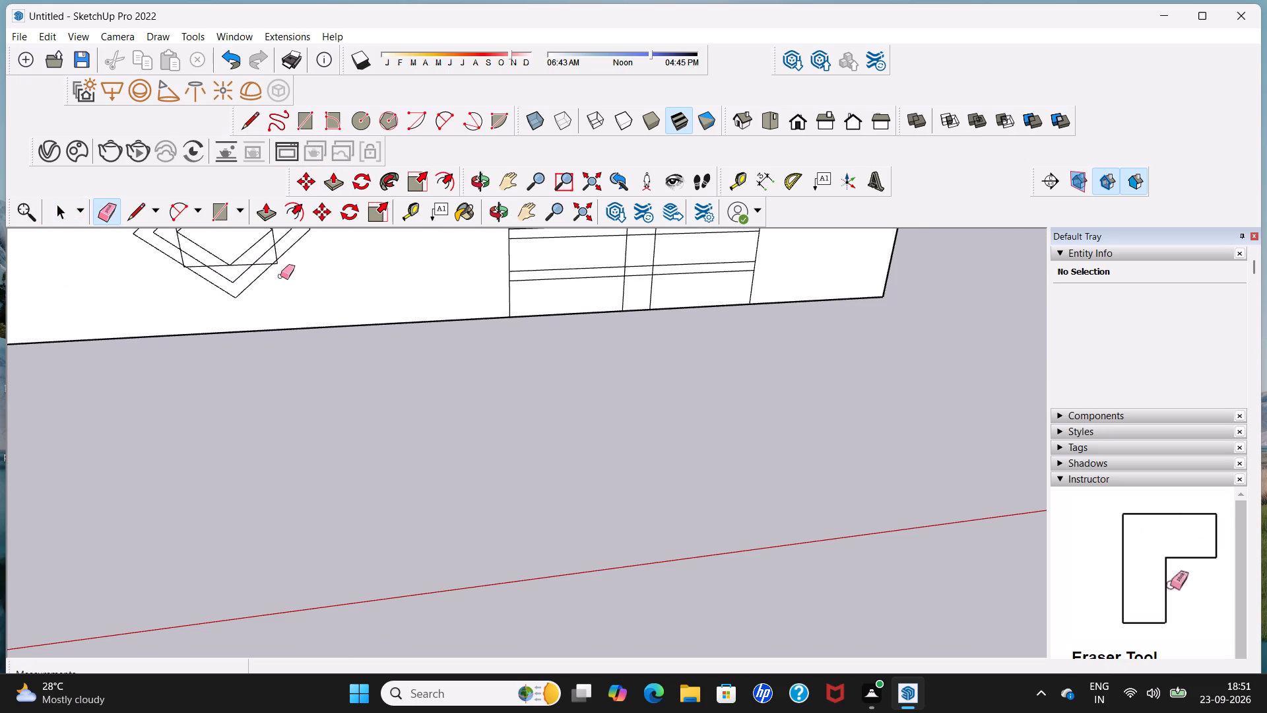
{"action": "middle_click_drag", "start_coordinate": [275, 263], "coordinate": [356, 407]}
{"action": "scroll", "coordinate": [356, 400], "scroll_direction": "up", "scroll_amount": 4}
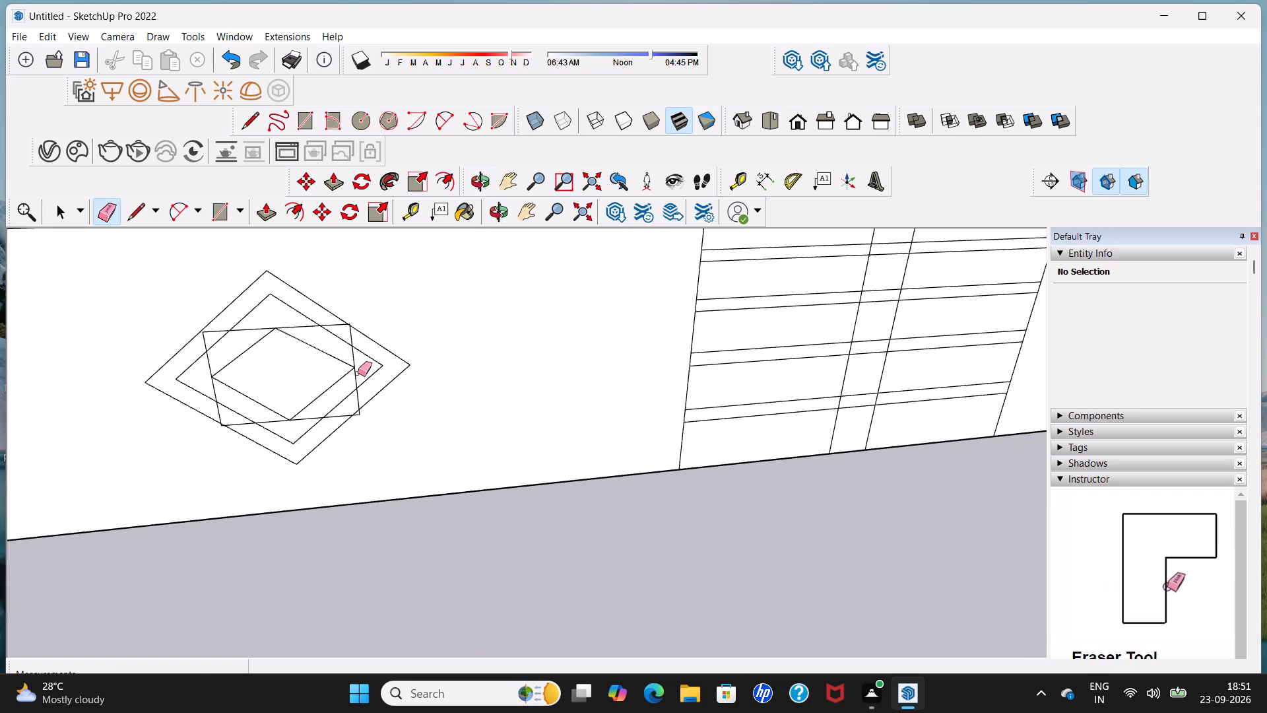
{"action": "left_click", "coordinate": [354, 356]}
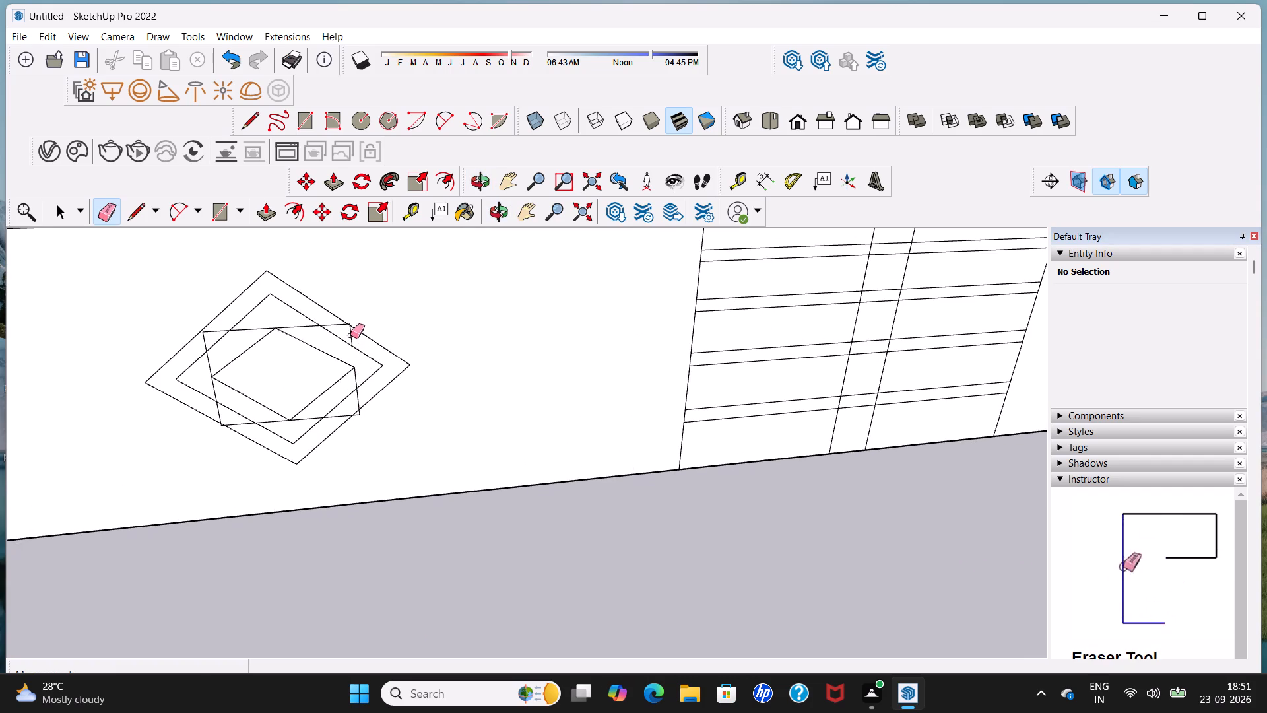
{"action": "left_click", "coordinate": [352, 335]}
{"action": "scroll", "coordinate": [345, 327], "scroll_direction": "up", "scroll_amount": 4}
{"action": "left_click", "coordinate": [339, 323]}
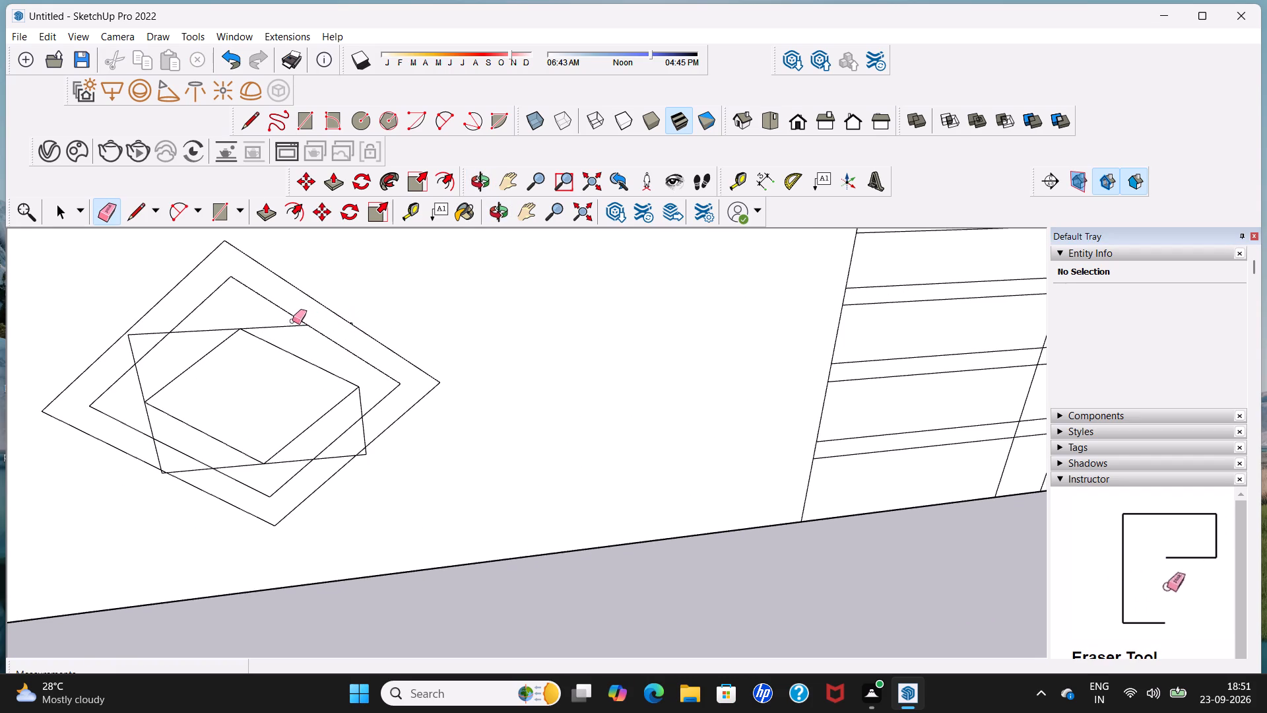
{"action": "scroll", "coordinate": [347, 327], "scroll_direction": "up", "scroll_amount": 12}
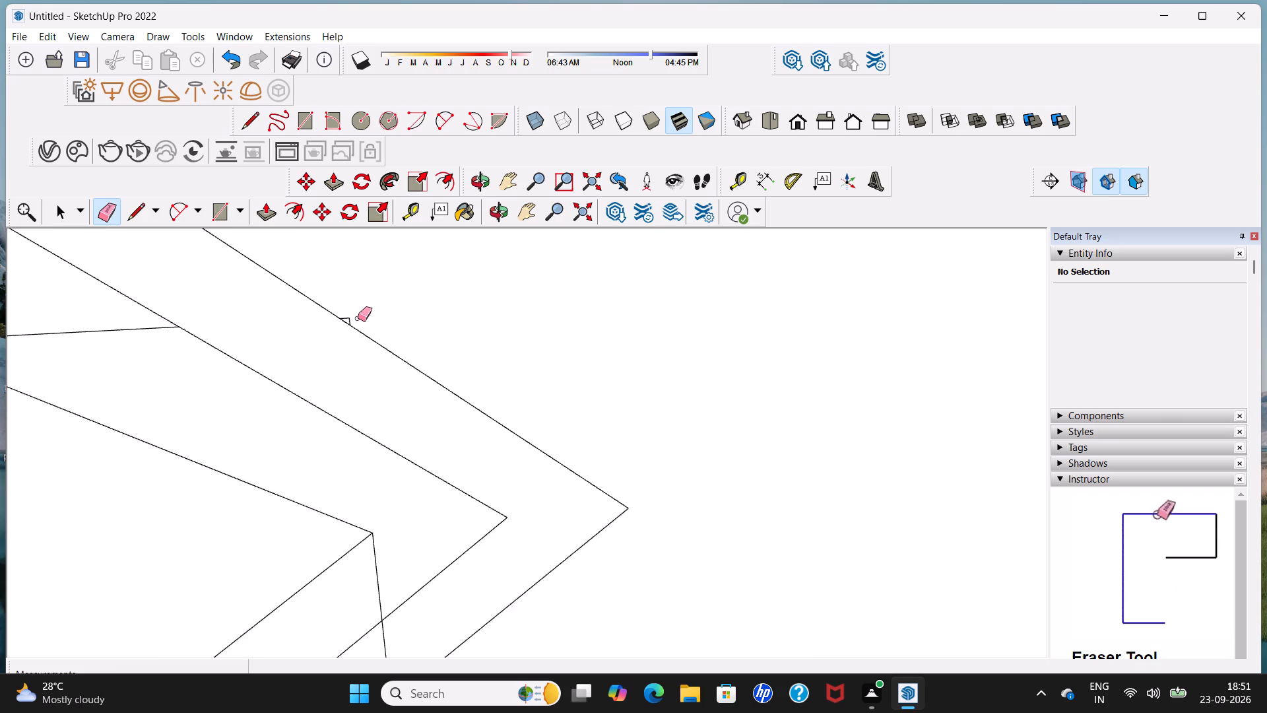
{"action": "scroll", "coordinate": [358, 318], "scroll_direction": "up", "scroll_amount": 3}
{"action": "left_click", "coordinate": [346, 318]}
Erase the construction rectangle's upper-left corner segments around the small diamond on the front wall.
{"action": "scroll", "coordinate": [348, 320], "scroll_direction": "down", "scroll_amount": 2}
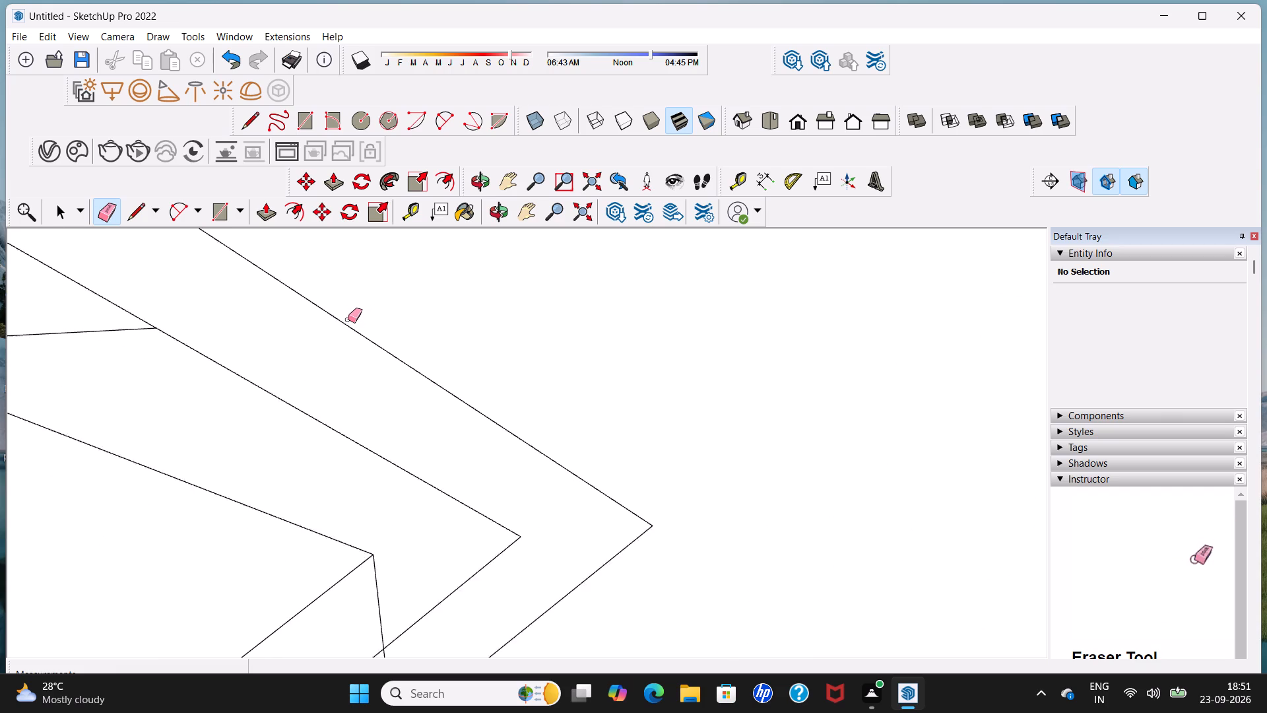
{"action": "scroll", "coordinate": [348, 320], "scroll_direction": "down", "scroll_amount": 10}
{"action": "scroll", "coordinate": [246, 323], "scroll_direction": "up", "scroll_amount": 3}
{"action": "left_click", "coordinate": [233, 325]}
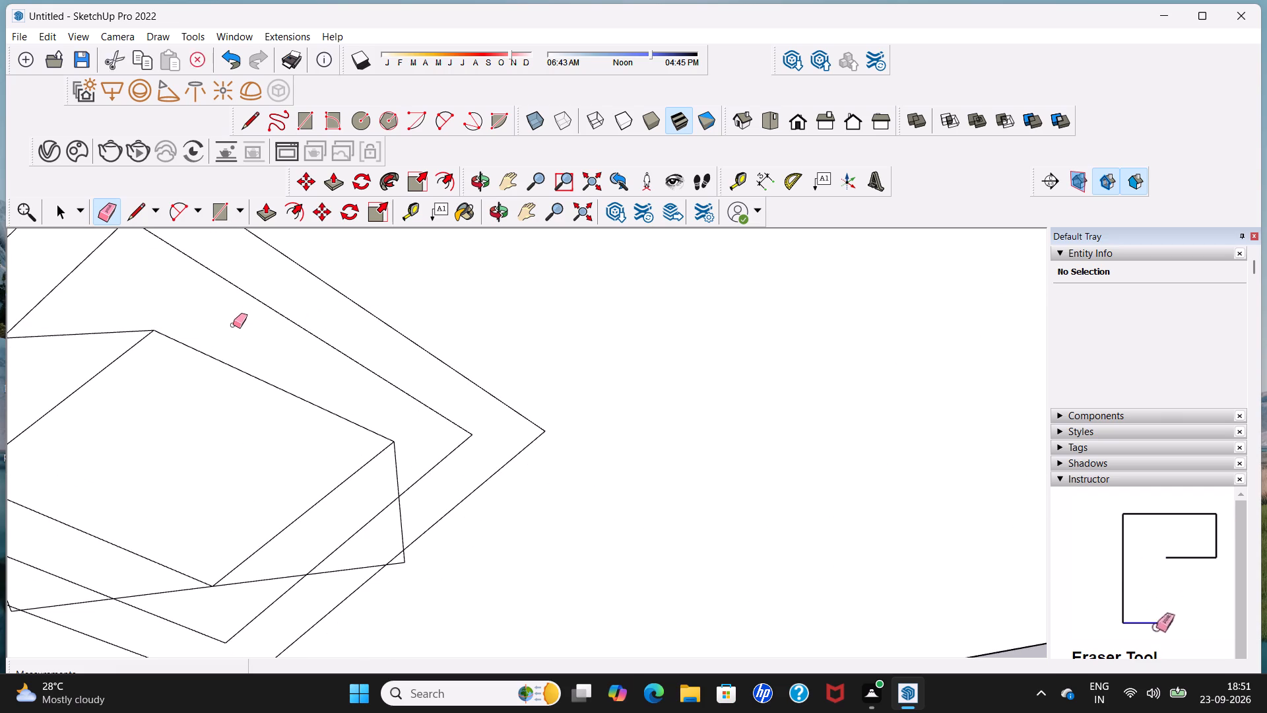
{"action": "scroll", "coordinate": [233, 325], "scroll_direction": "down", "scroll_amount": 13}
{"action": "scroll", "coordinate": [183, 332], "scroll_direction": "up", "scroll_amount": 5}
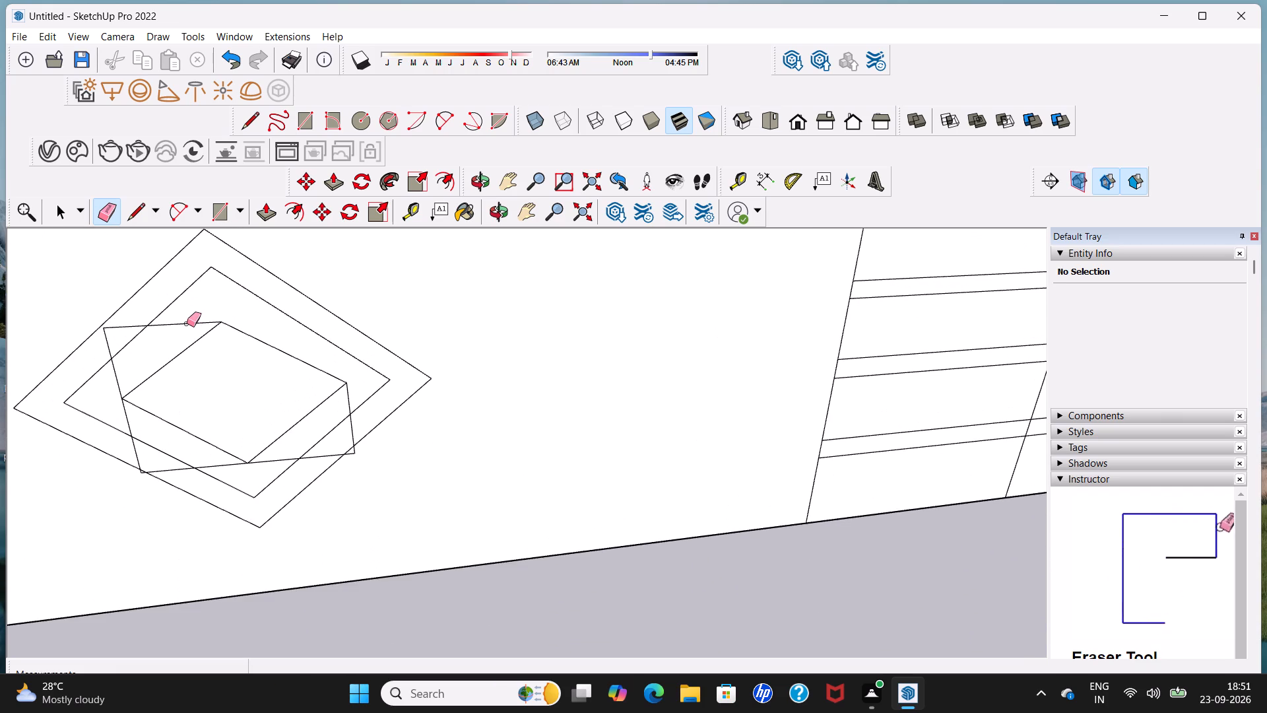
{"action": "left_click", "coordinate": [187, 323]}
{"action": "scroll", "coordinate": [154, 325], "scroll_direction": "up", "scroll_amount": 4}
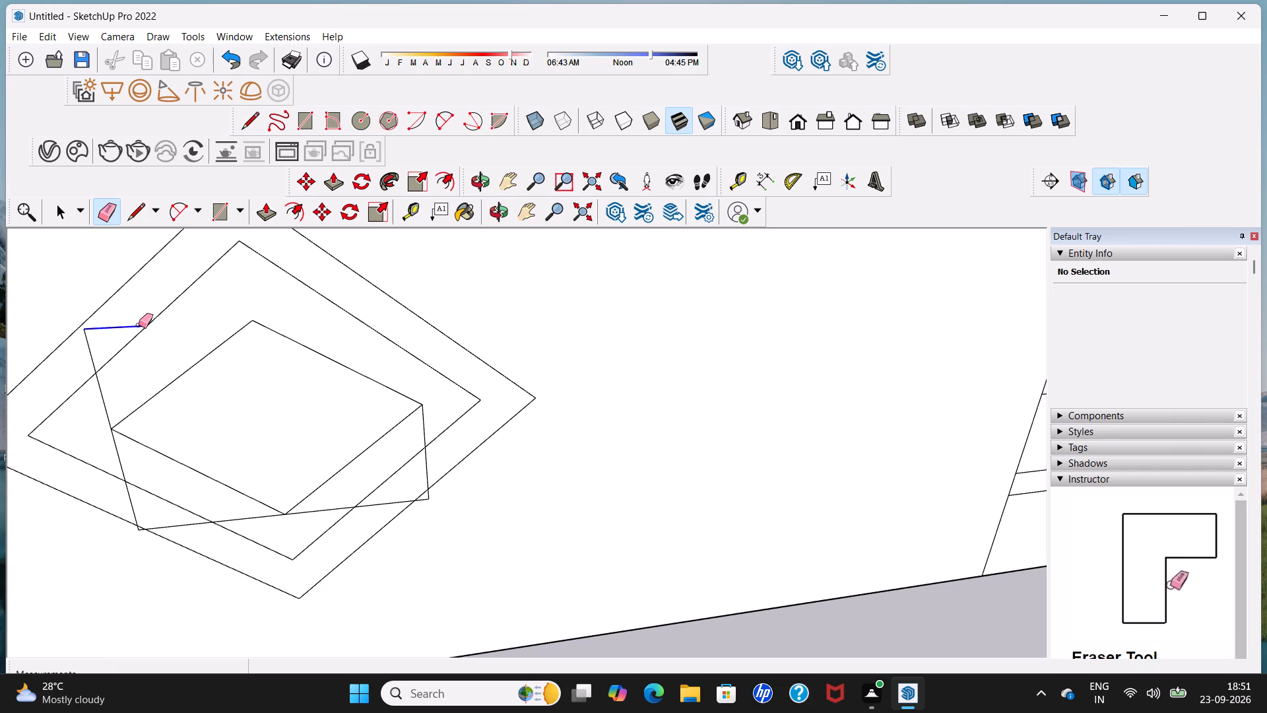
{"action": "left_click", "coordinate": [139, 325]}
{"action": "left_click", "coordinate": [88, 350]}
{"action": "scroll", "coordinate": [94, 343], "scroll_direction": "down", "scroll_amount": 7}
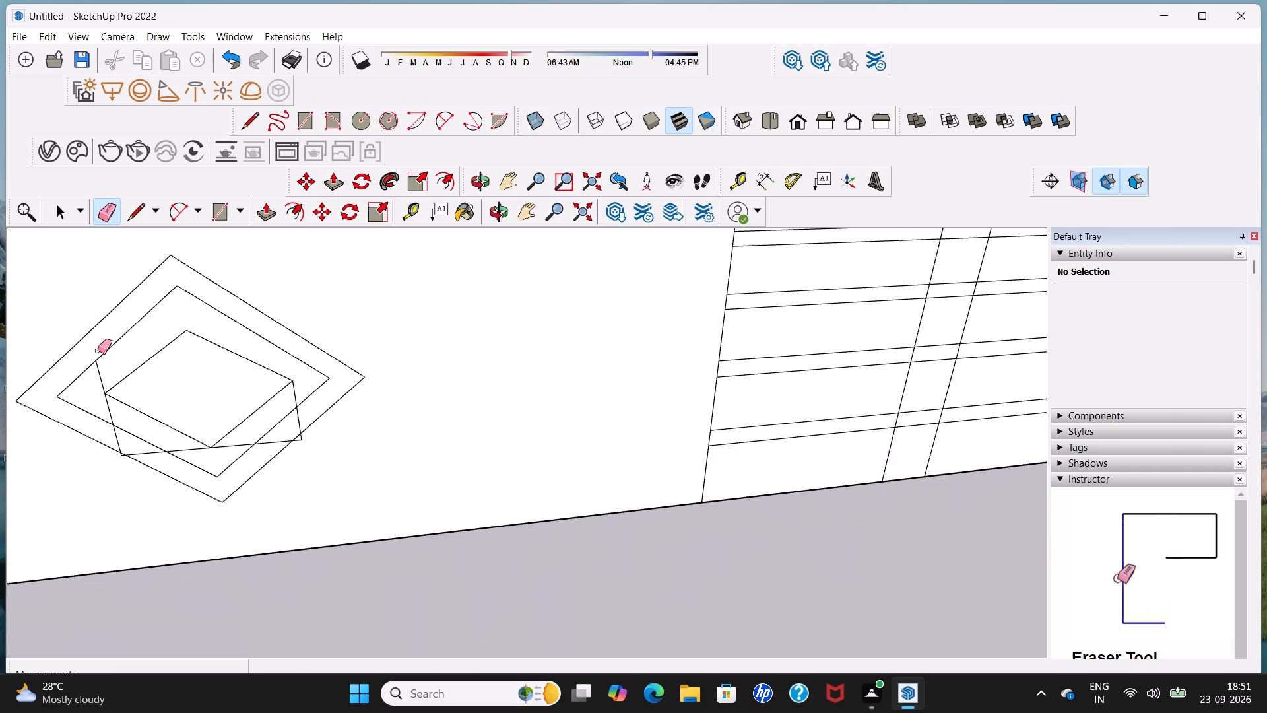
{"action": "scroll", "coordinate": [99, 367], "scroll_direction": "up", "scroll_amount": 5}
{"action": "left_click", "coordinate": [99, 373]}
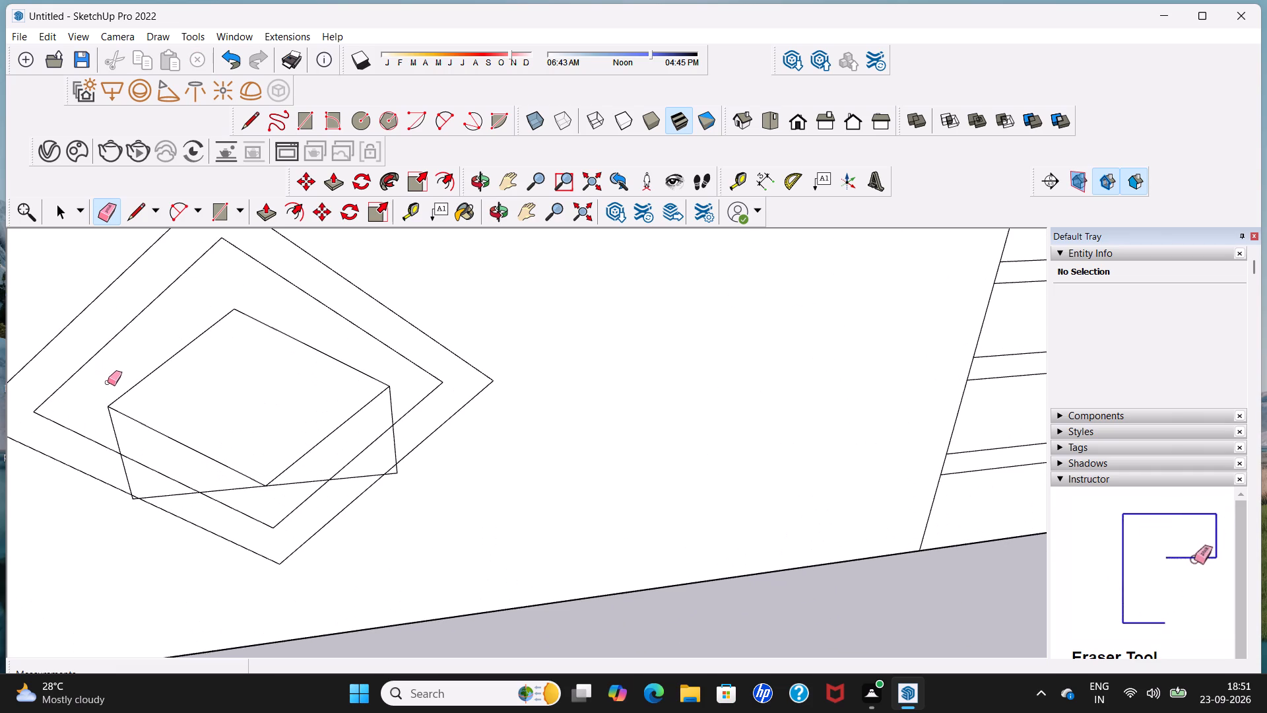
Erase the construction rectangle's lower-left corner segments, from the small diamond's left corner around to its bottom corner, including the leftover stub.
{"action": "scroll", "coordinate": [108, 385], "scroll_direction": "down", "scroll_amount": 5}
{"action": "scroll", "coordinate": [110, 427], "scroll_direction": "up", "scroll_amount": 7}
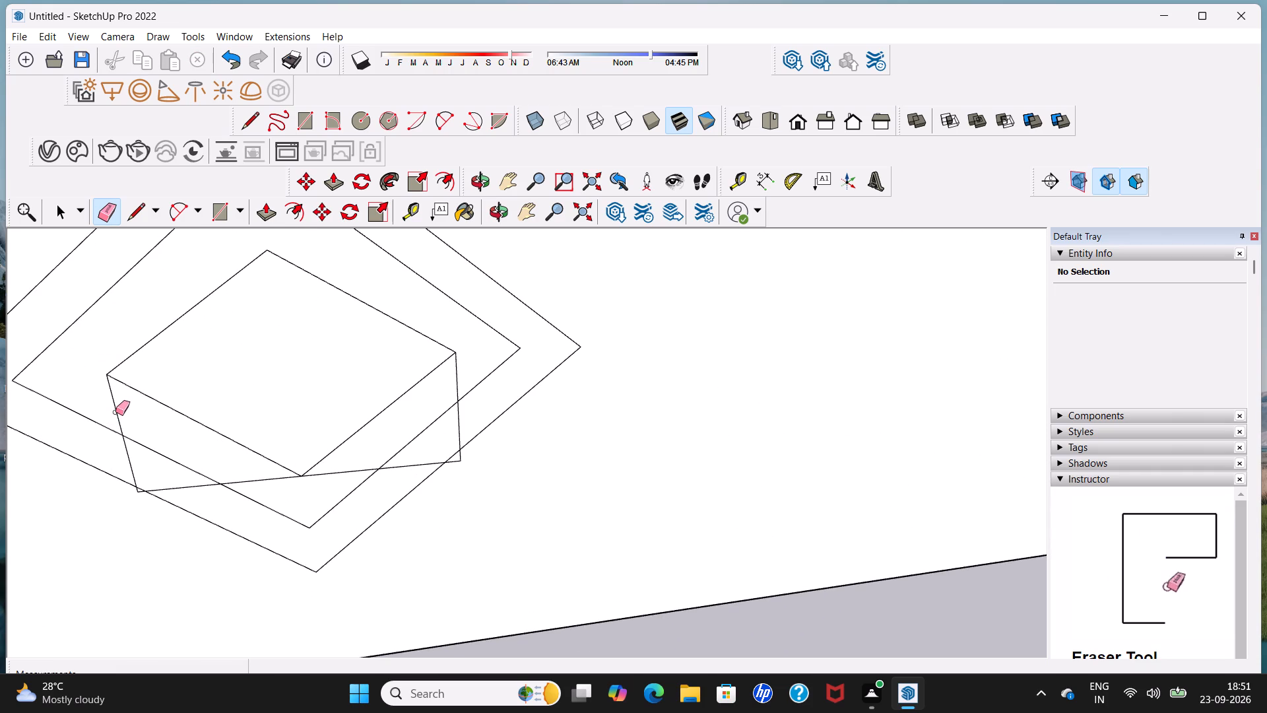
{"action": "left_click", "coordinate": [115, 411]}
{"action": "scroll", "coordinate": [138, 478], "scroll_direction": "up", "scroll_amount": 4}
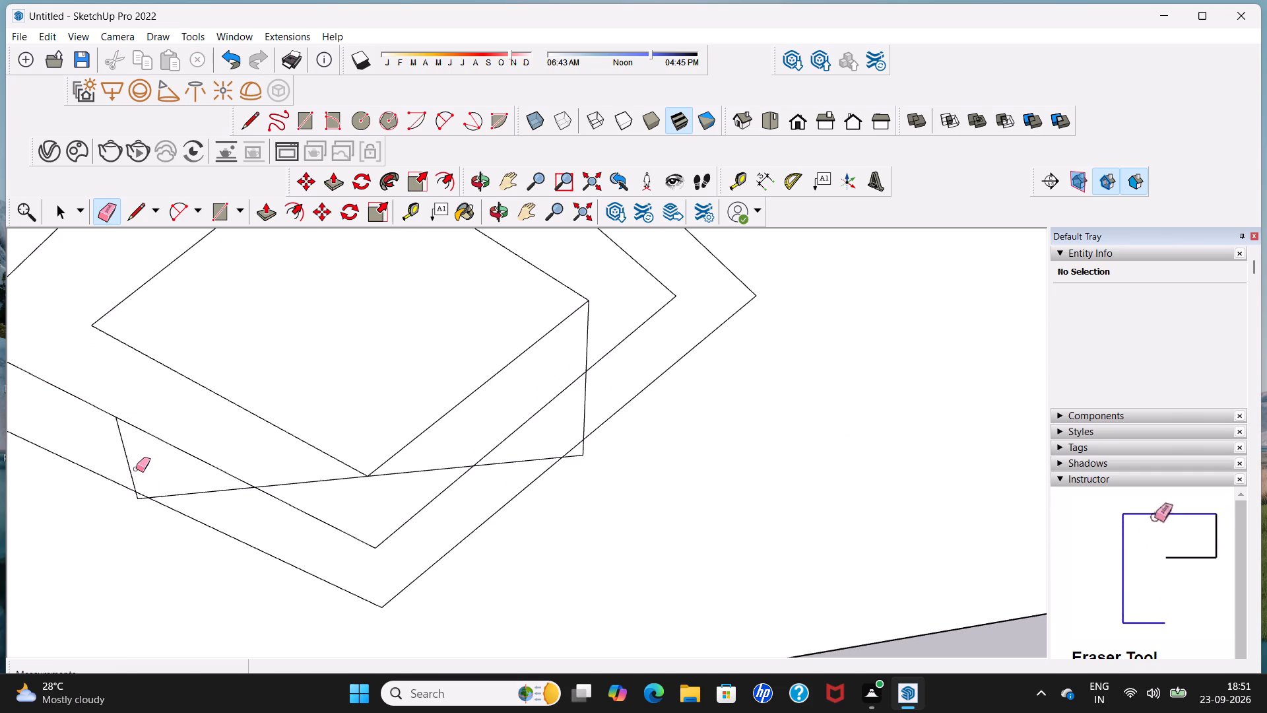
{"action": "left_click", "coordinate": [131, 469]}
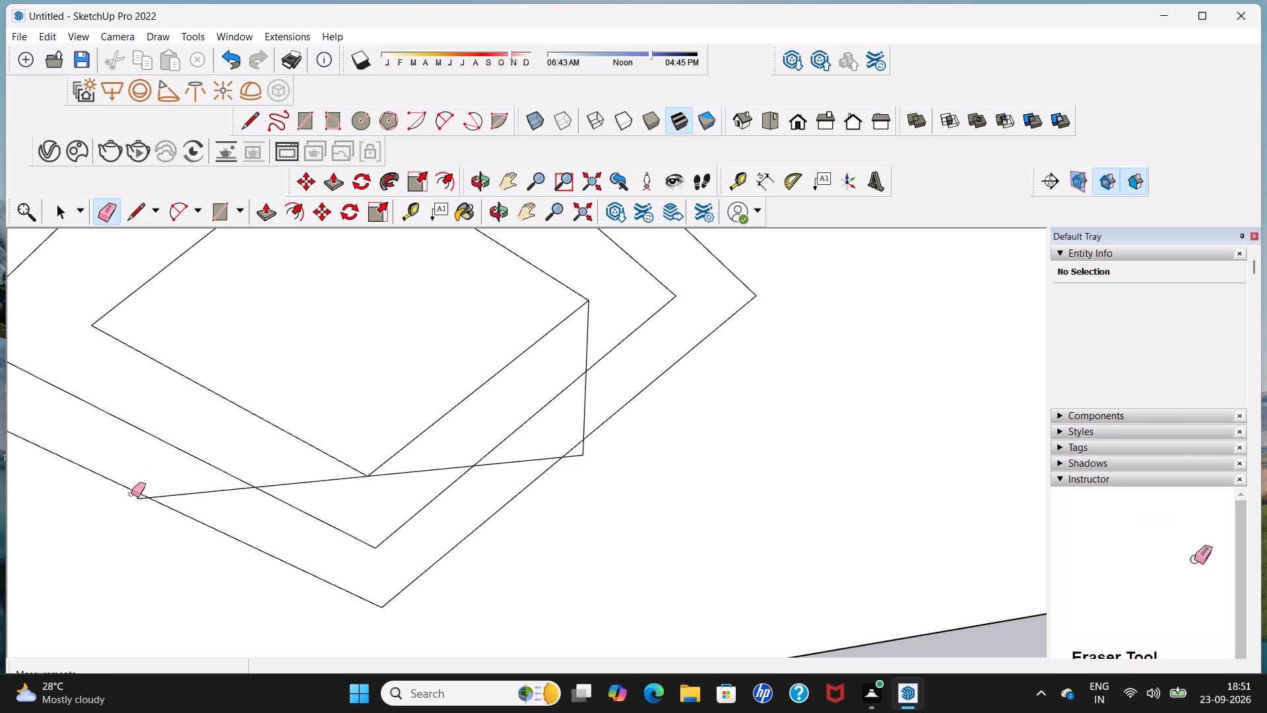
{"action": "scroll", "coordinate": [131, 497], "scroll_direction": "up", "scroll_amount": 5}
{"action": "left_click", "coordinate": [141, 500]}
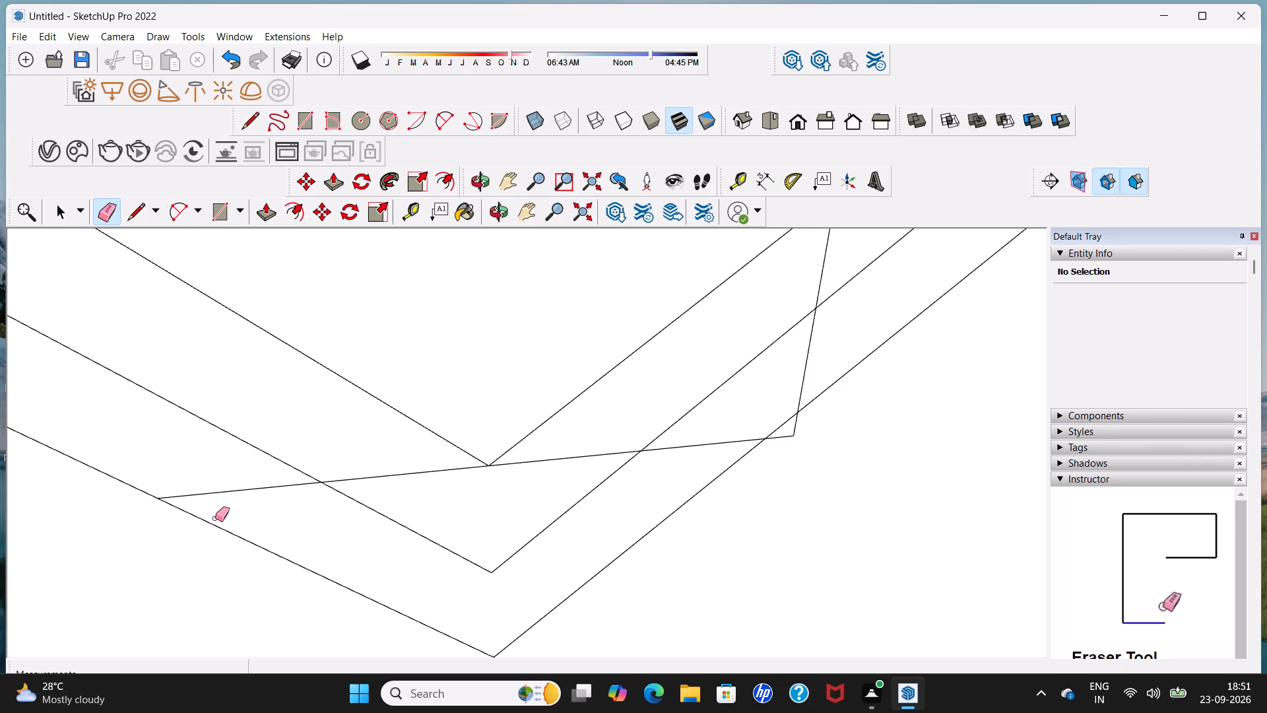
{"action": "left_click", "coordinate": [227, 492]}
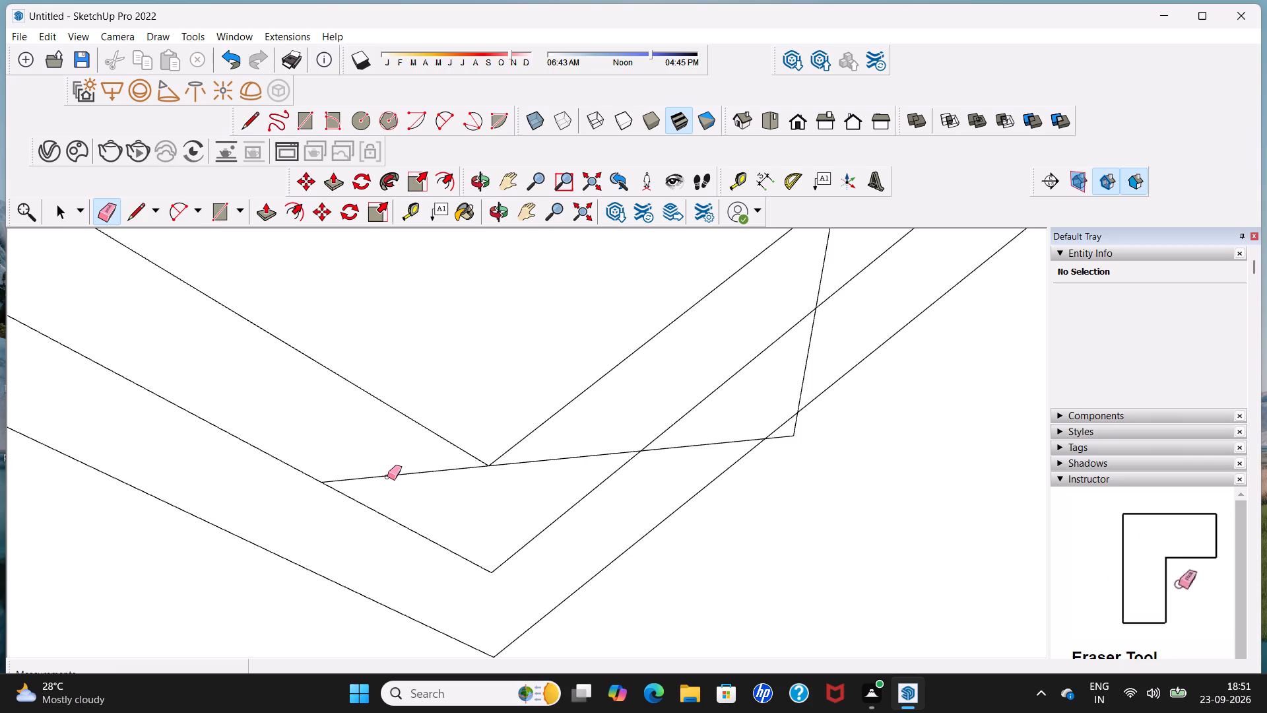
{"action": "left_click", "coordinate": [387, 477]}
Erase the construction rectangle's lower-right corner segments, from the small diamond's bottom corner up to its right corner, leaving only three nested diamonds.
{"action": "left_click", "coordinate": [501, 463]}
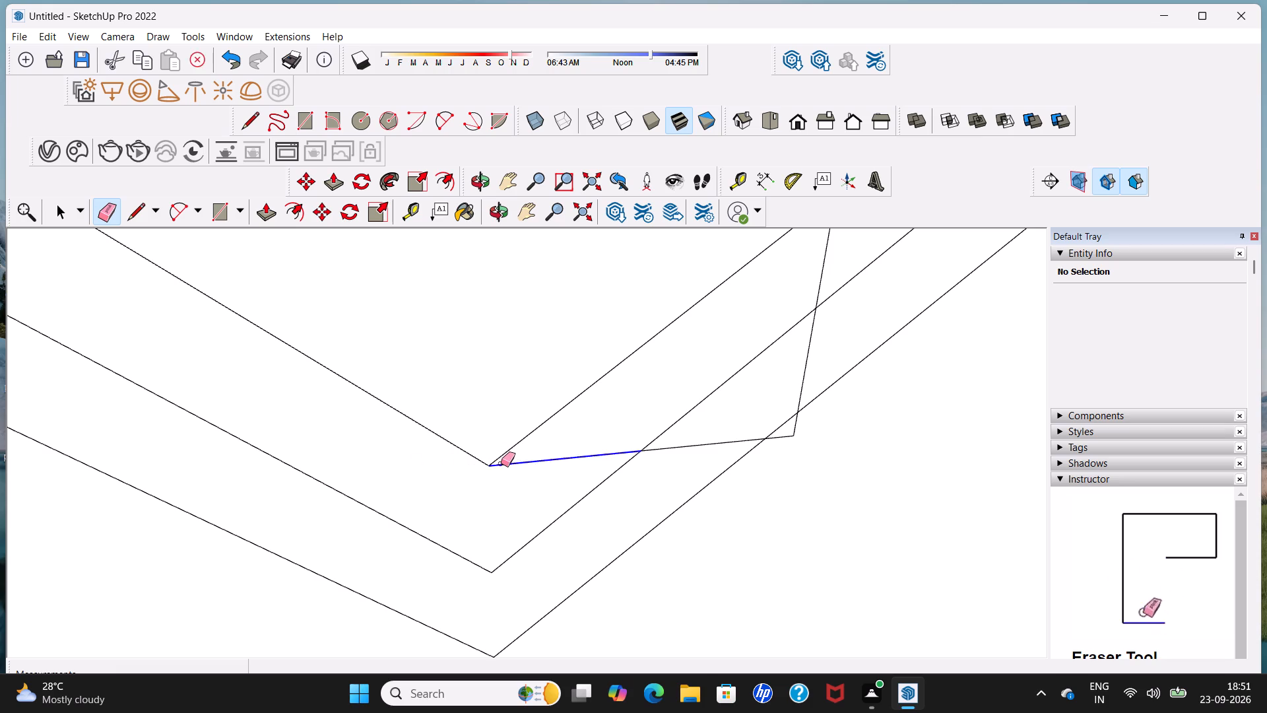
{"action": "left_click", "coordinate": [723, 442]}
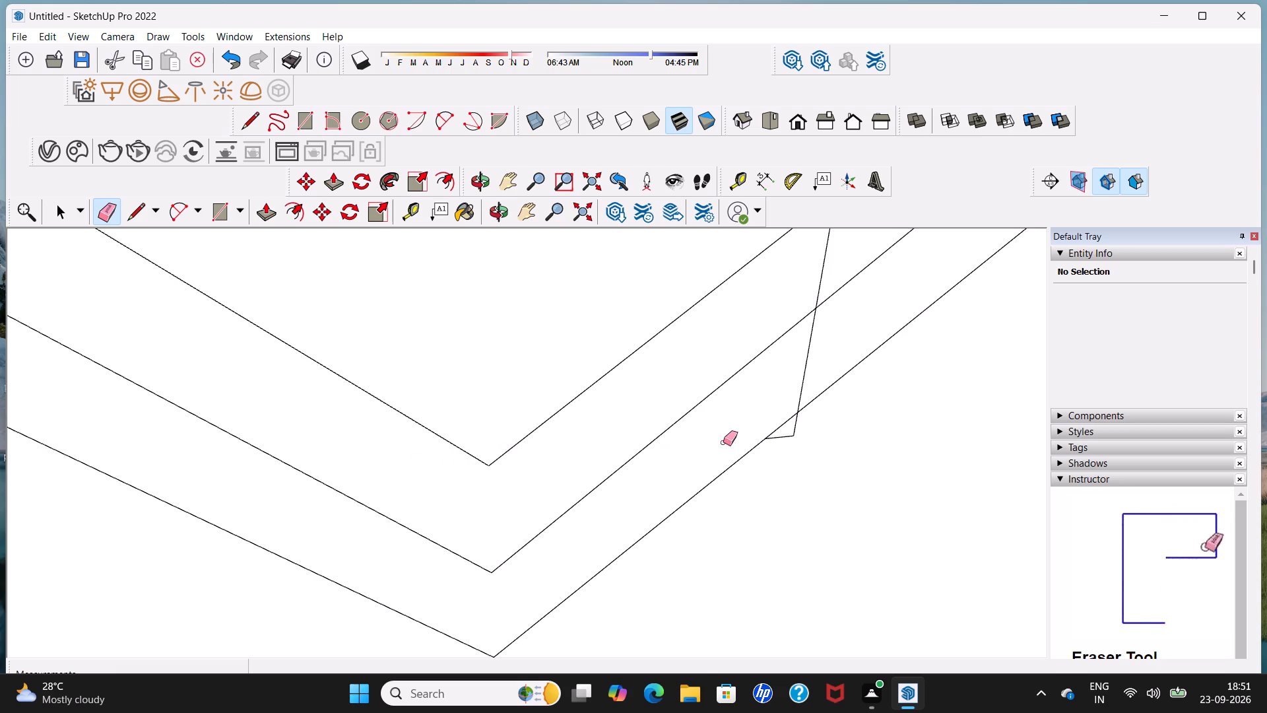
{"action": "scroll", "coordinate": [796, 443], "scroll_direction": "up", "scroll_amount": 3}
{"action": "left_click", "coordinate": [793, 432]}
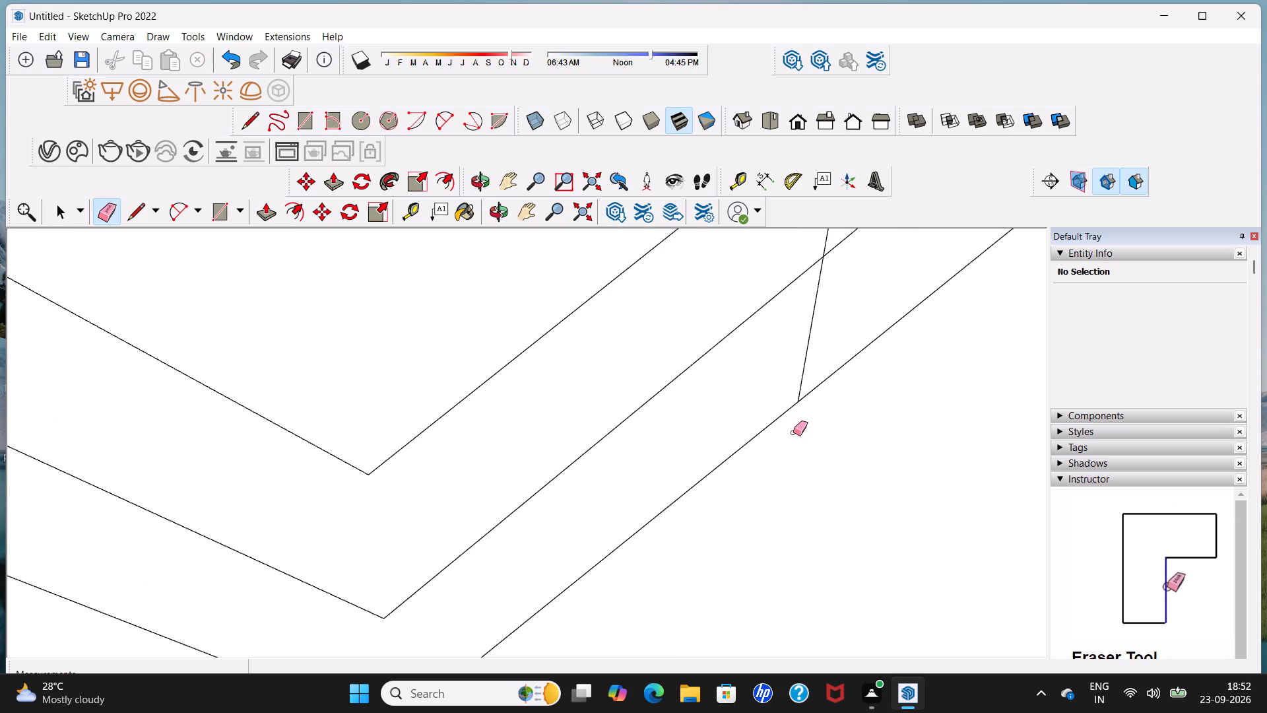
{"action": "scroll", "coordinate": [793, 432], "scroll_direction": "down", "scroll_amount": 11}
{"action": "left_click", "coordinate": [797, 405]}
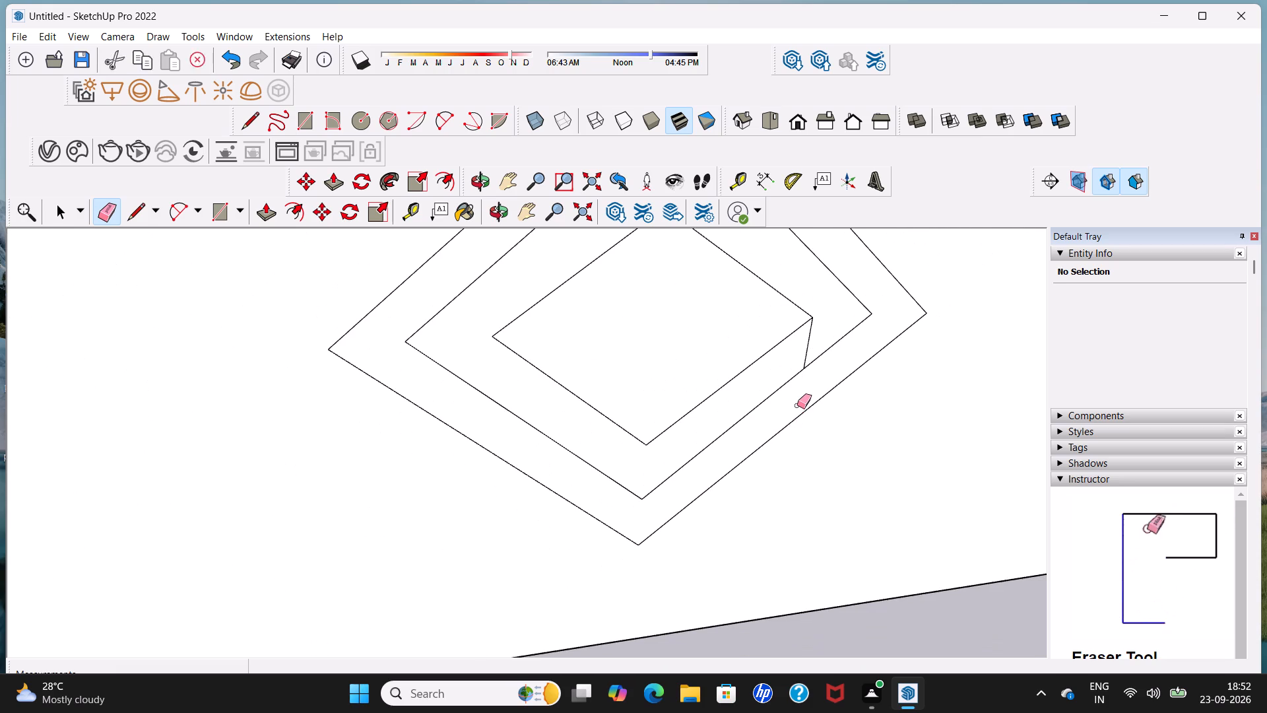
{"action": "left_click", "coordinate": [804, 356]}
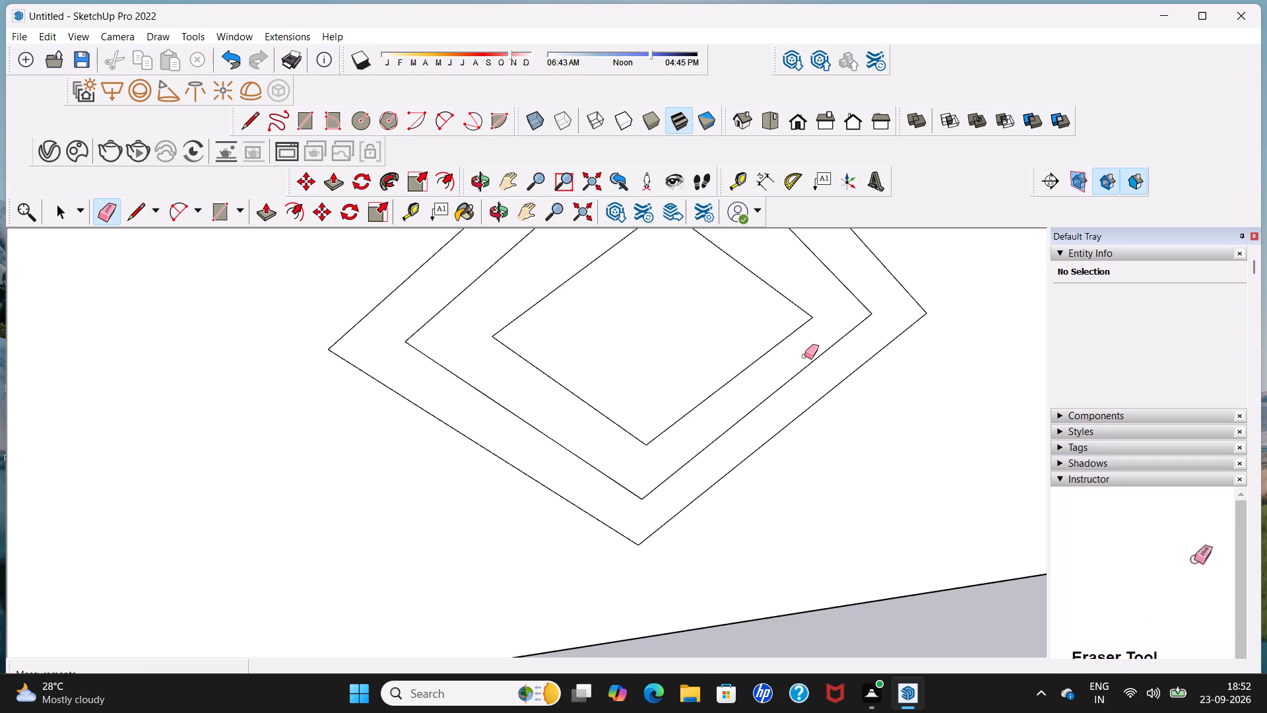
Push/Pull the outer diamond band outward from the front wall by about 15/16".
{"action": "scroll", "coordinate": [804, 356], "scroll_direction": "down", "scroll_amount": 20}
{"action": "scroll", "coordinate": [804, 356], "scroll_direction": "down", "scroll_amount": 1}
{"action": "middle_click_drag", "start_coordinate": [805, 364], "coordinate": [708, 377]}
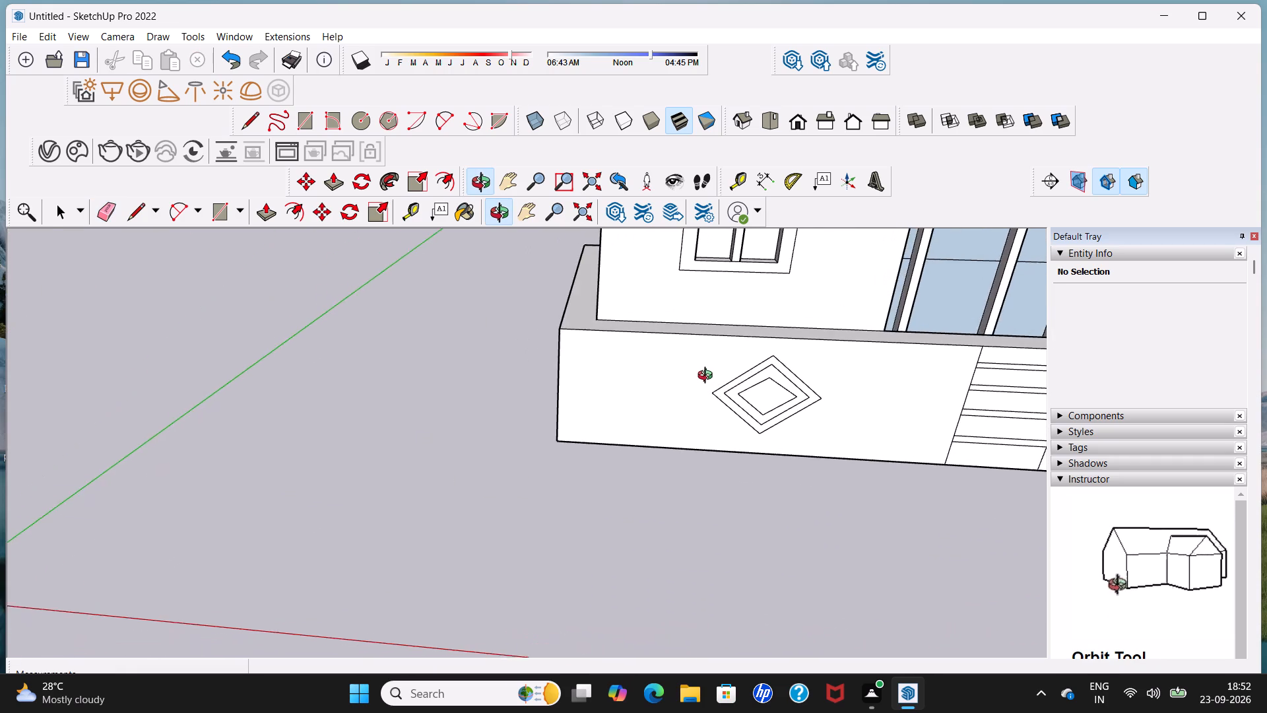
{"action": "middle_click_drag", "start_coordinate": [708, 377], "coordinate": [636, 320]}
{"action": "key", "text": "space"}
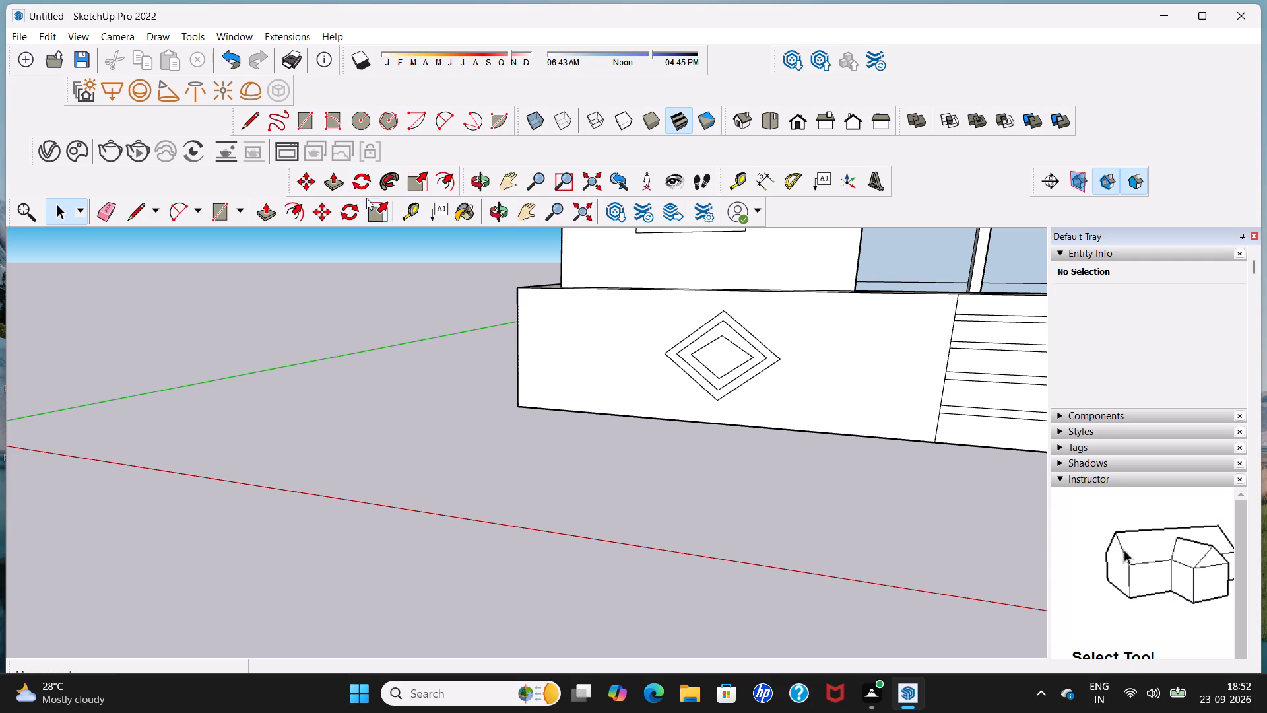
{"action": "left_click", "coordinate": [337, 182]}
{"action": "scroll", "coordinate": [716, 366], "scroll_direction": "up", "scroll_amount": 6}
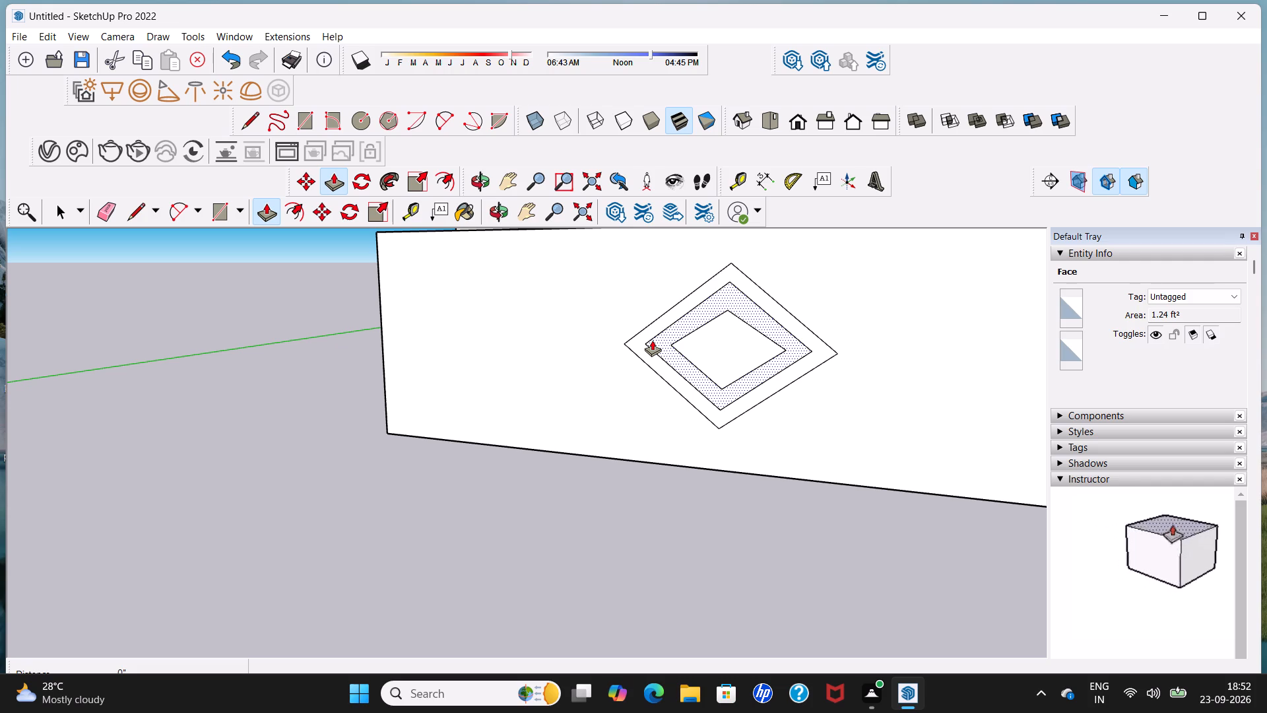
{"action": "scroll", "coordinate": [652, 340], "scroll_direction": "up", "scroll_amount": 5}
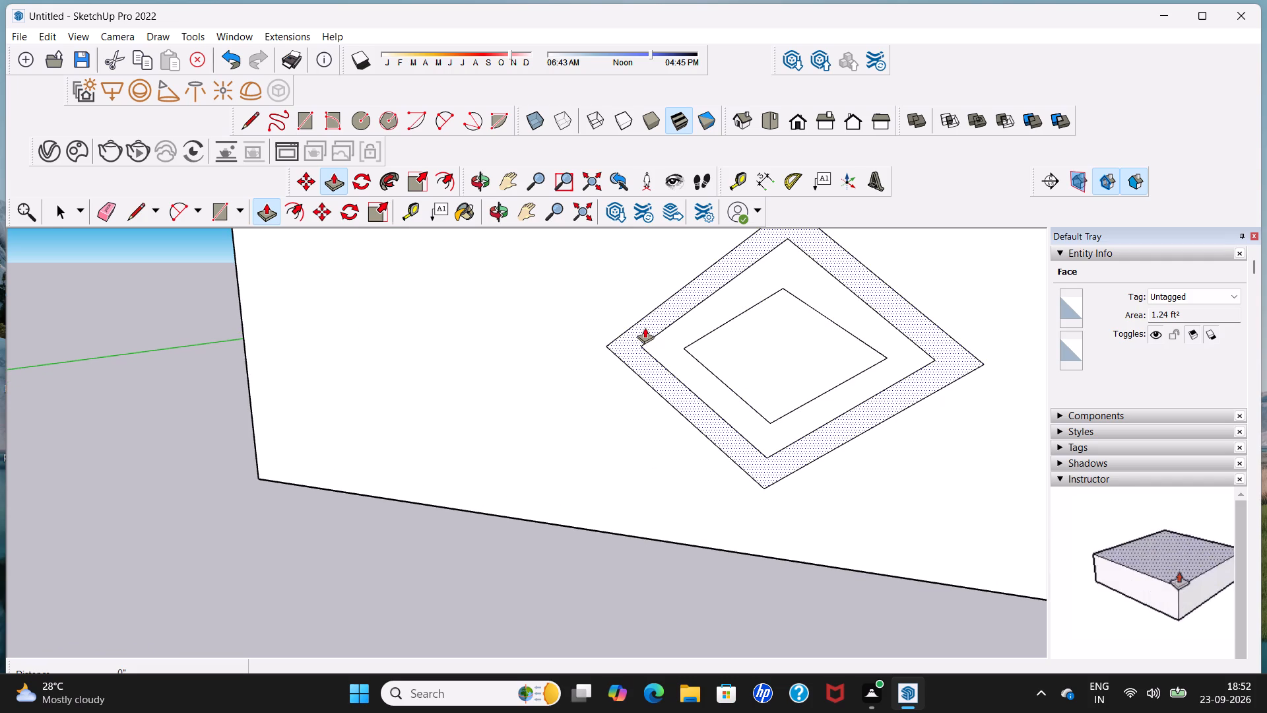
{"action": "left_click", "coordinate": [644, 327]}
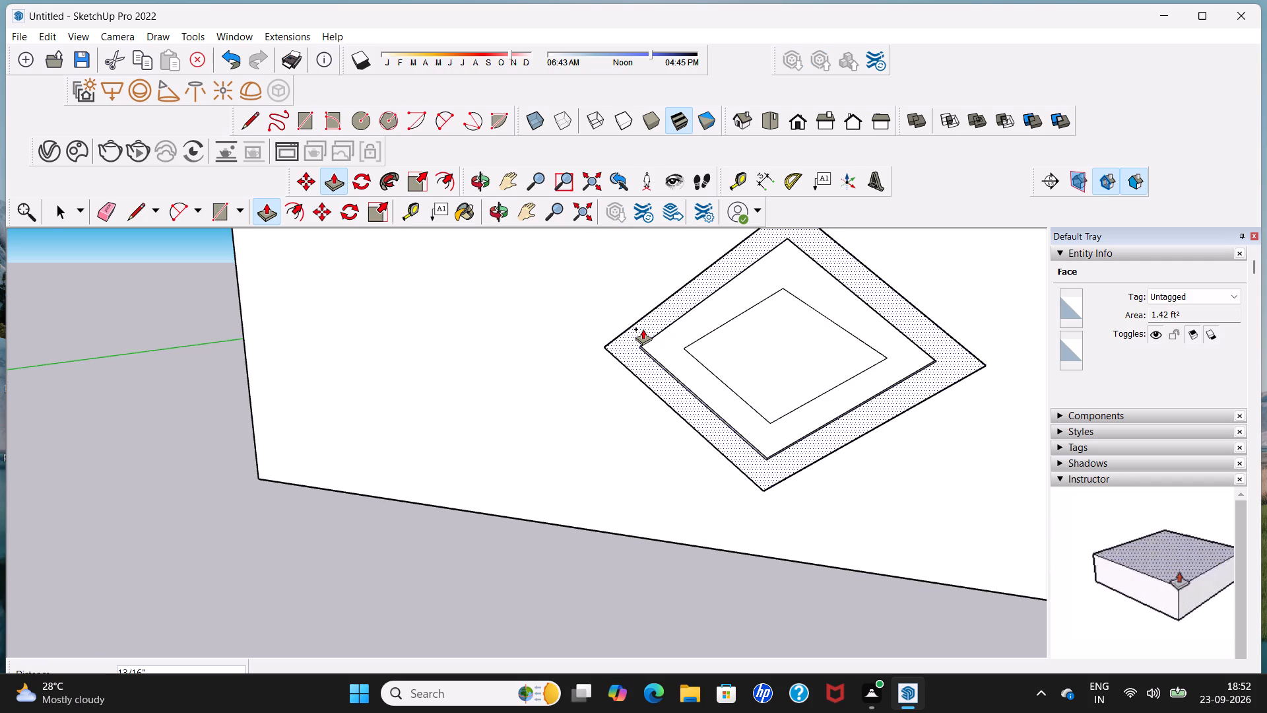
{"action": "left_click", "coordinate": [643, 329]}
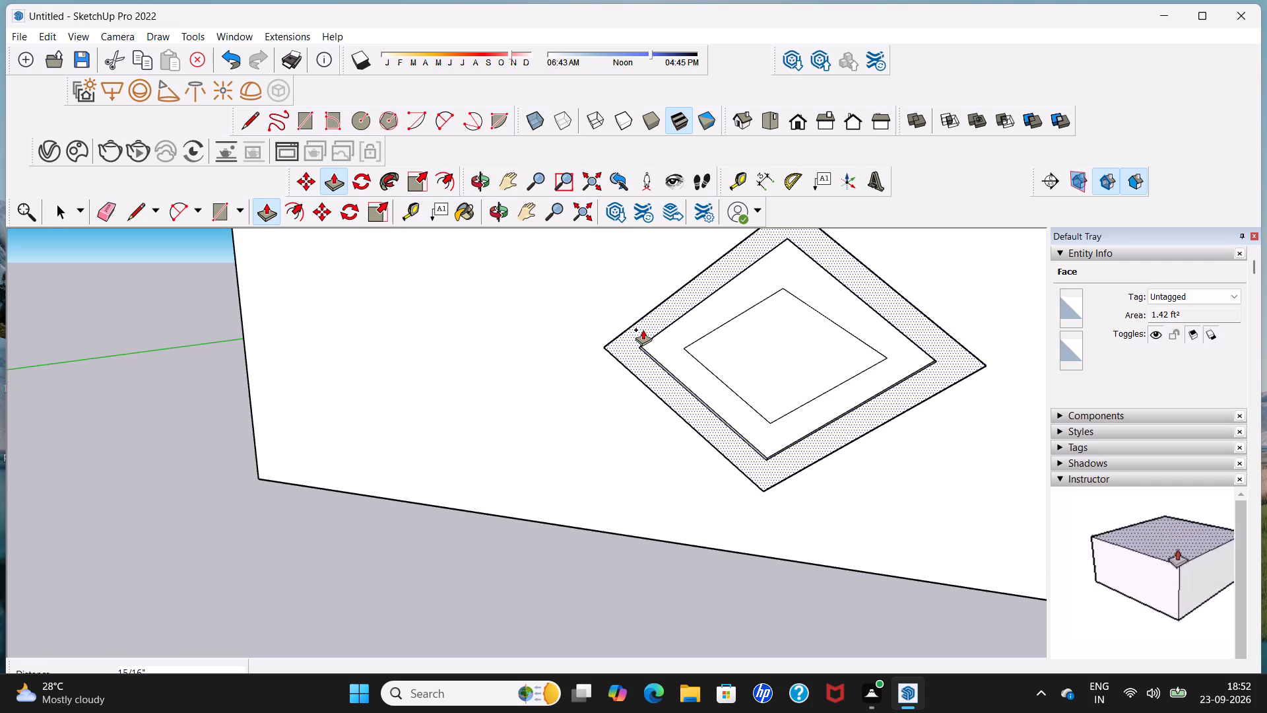
{"action": "key", "text": "space"}
Draw a narrow upright rectangle with lines, about 3 1/8" wide by 1' 9 7/16" high, on the front wall left of the diamond motif.
{"action": "middle_click_drag", "start_coordinate": [715, 342], "coordinate": [717, 411]}
{"action": "scroll", "coordinate": [734, 372], "scroll_direction": "up", "scroll_amount": 1}
{"action": "scroll", "coordinate": [734, 371], "scroll_direction": "down", "scroll_amount": 10}
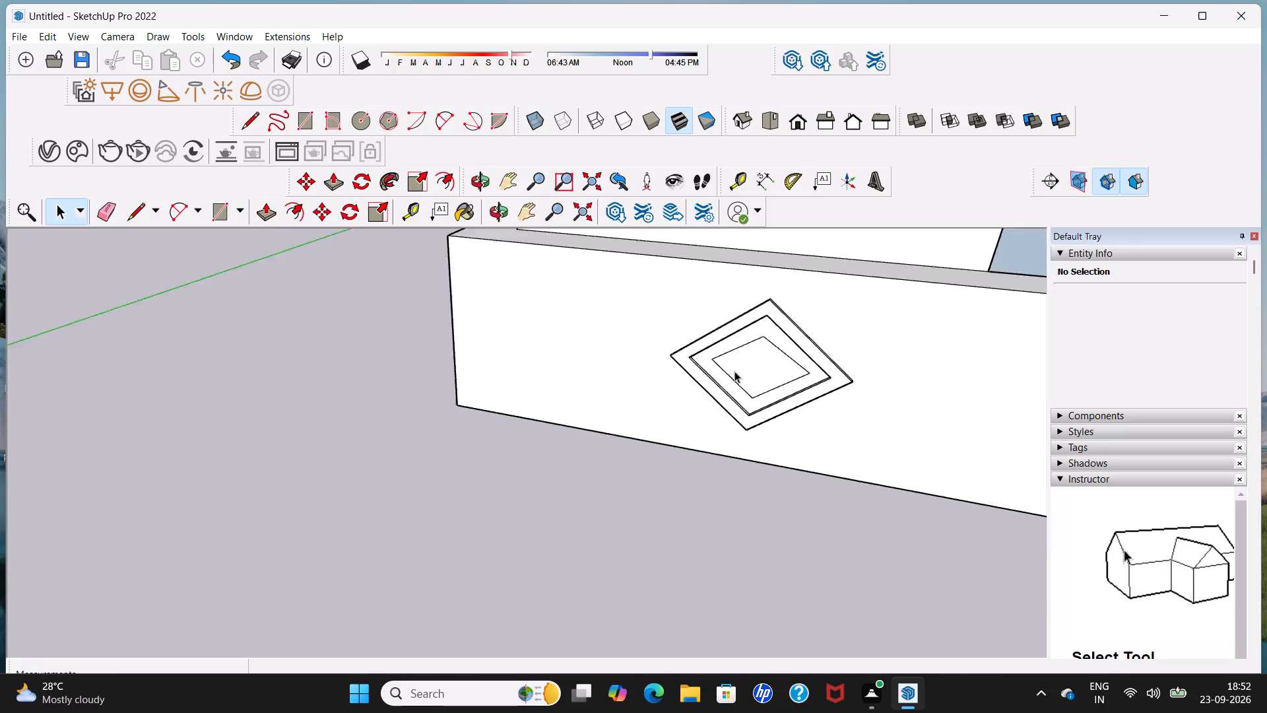
{"action": "scroll", "coordinate": [734, 371], "scroll_direction": "down", "scroll_amount": 5}
{"action": "middle_click_drag", "start_coordinate": [728, 385], "coordinate": [744, 321]}
{"action": "scroll", "coordinate": [746, 324], "scroll_direction": "up", "scroll_amount": 2}
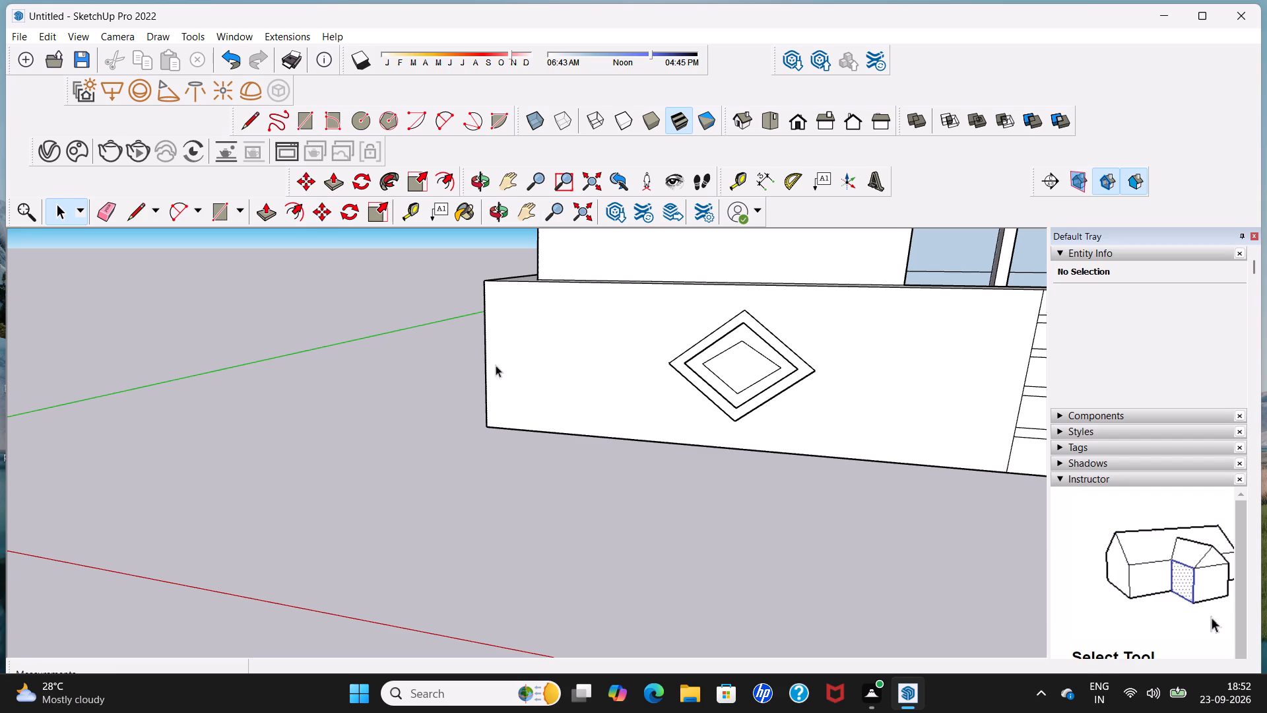
{"action": "middle_click_drag", "start_coordinate": [621, 386], "coordinate": [780, 369]}
{"action": "scroll", "coordinate": [758, 345], "scroll_direction": "up", "scroll_amount": 3}
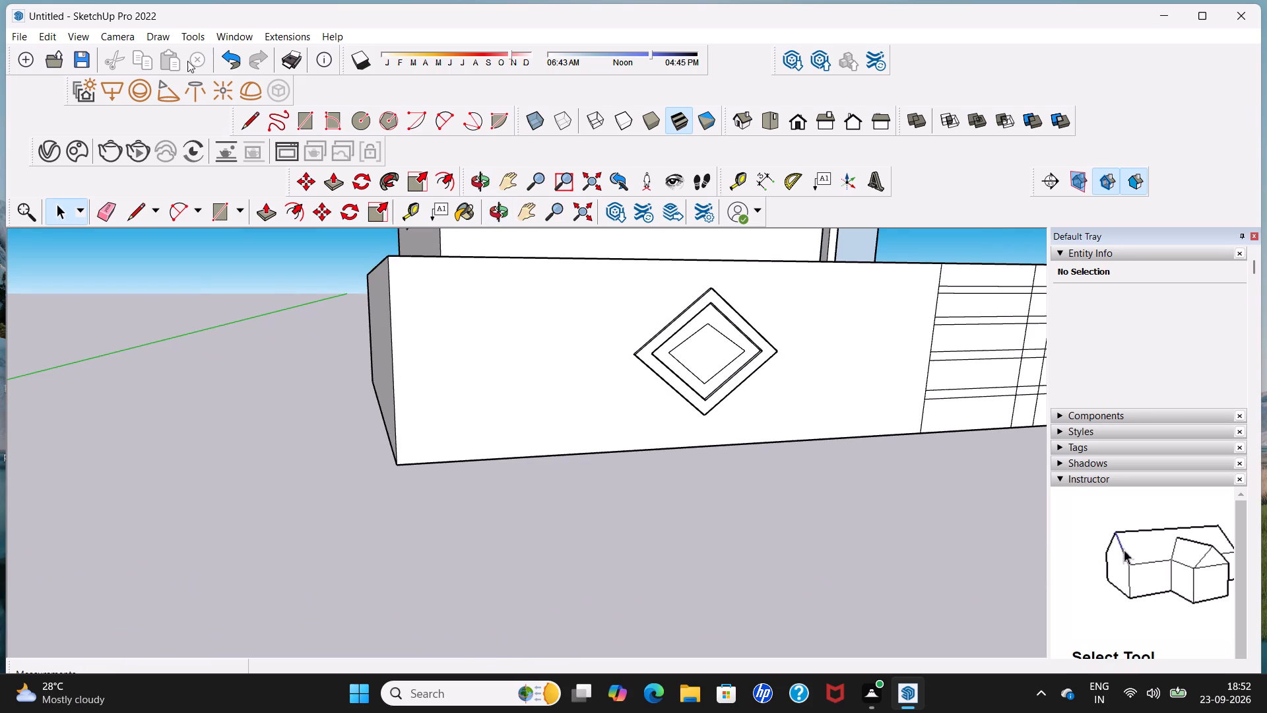
{"action": "left_click", "coordinate": [254, 120]}
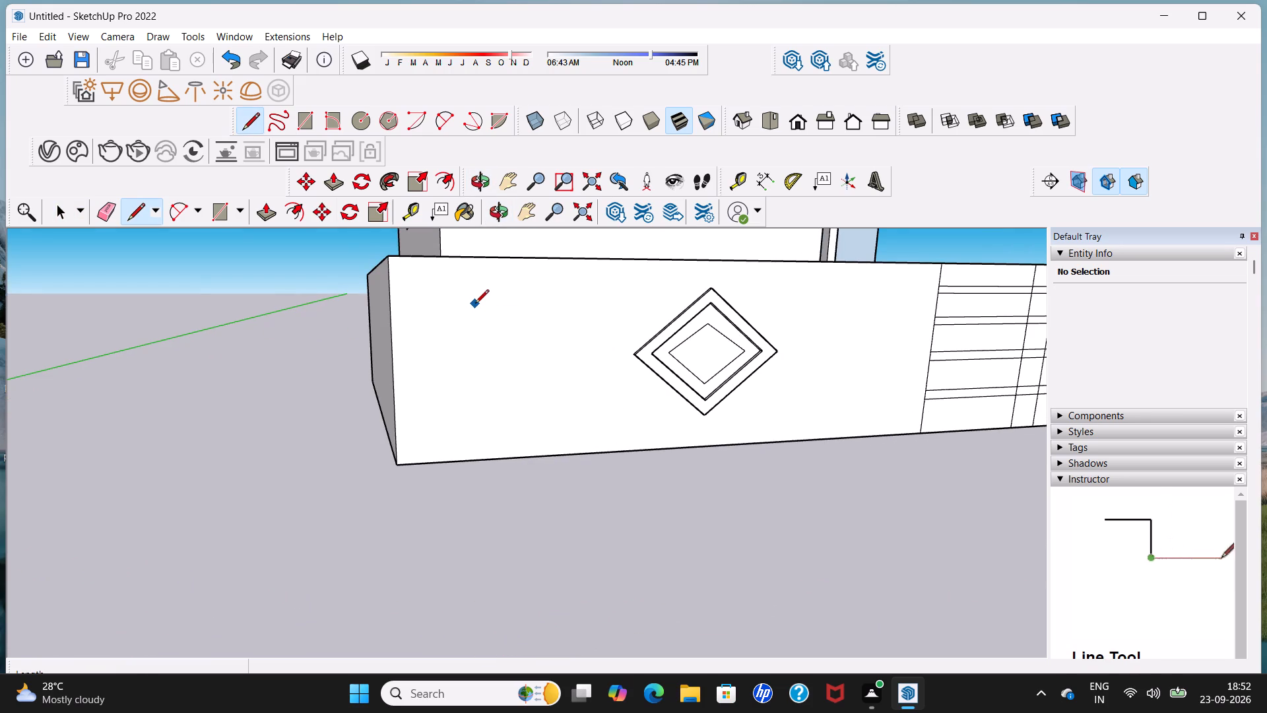
{"action": "left_click", "coordinate": [475, 304]}
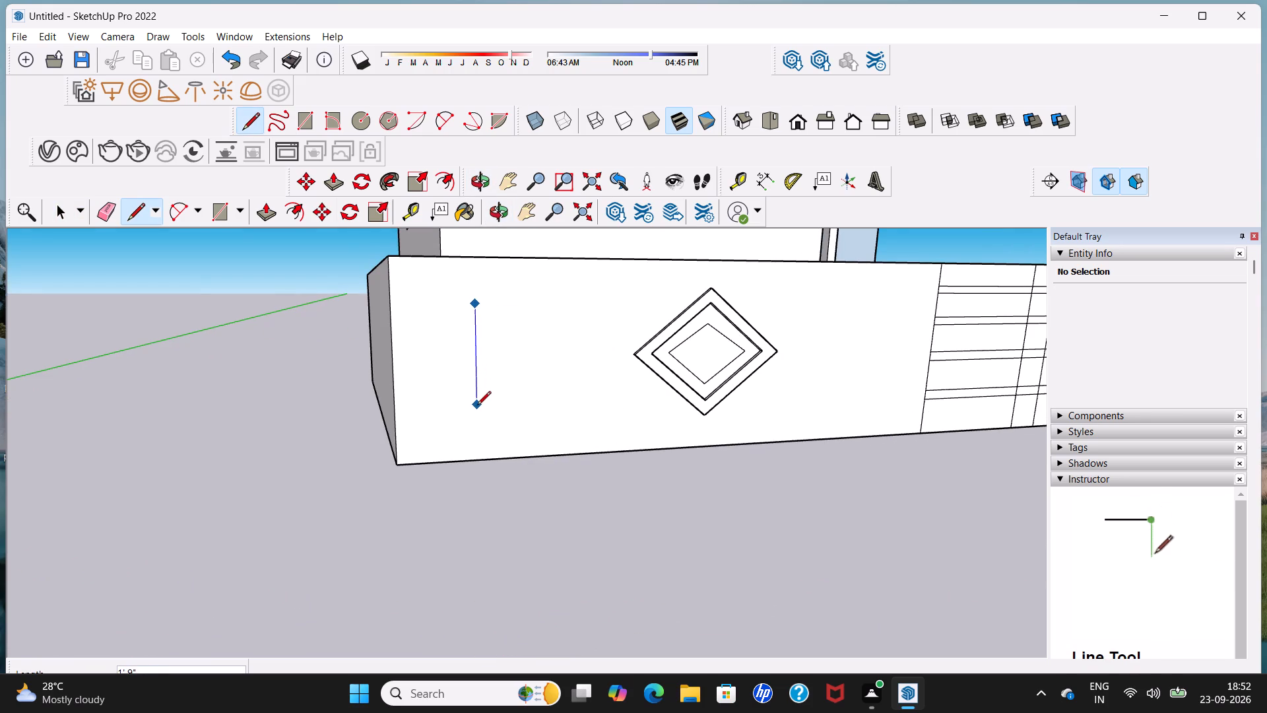
{"action": "left_click", "coordinate": [477, 407]}
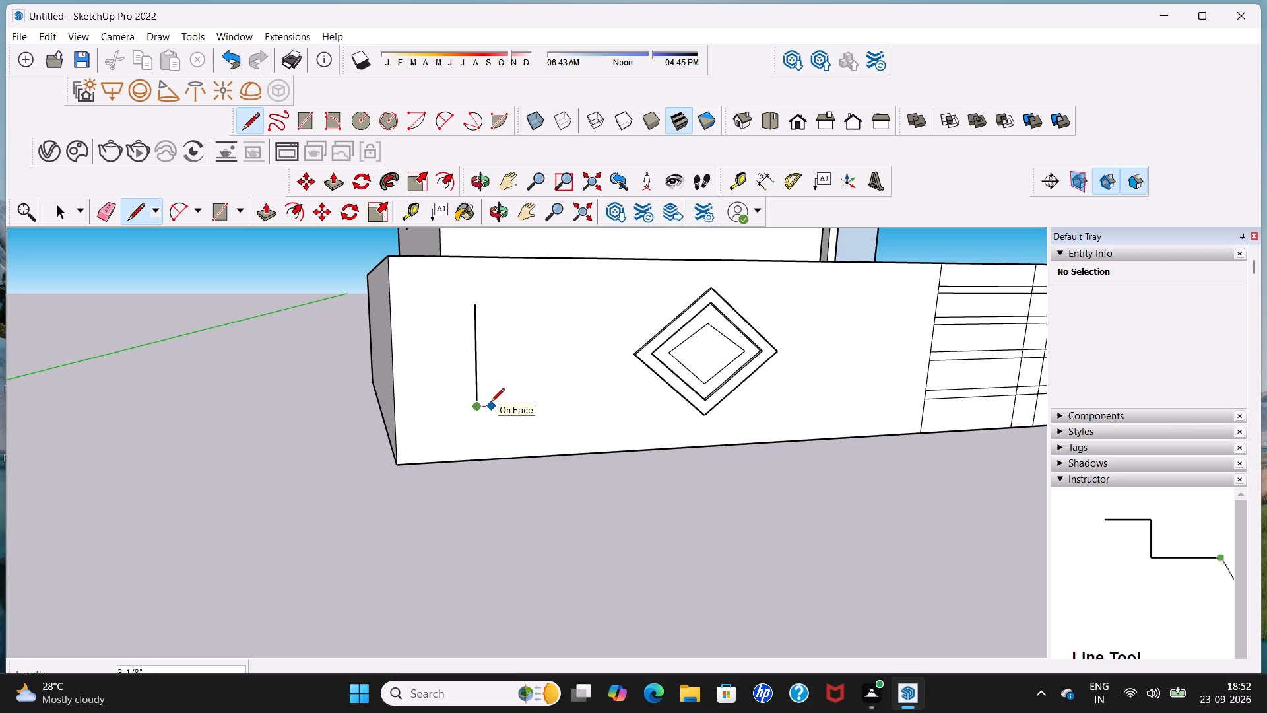
{"action": "left_click", "coordinate": [491, 403]}
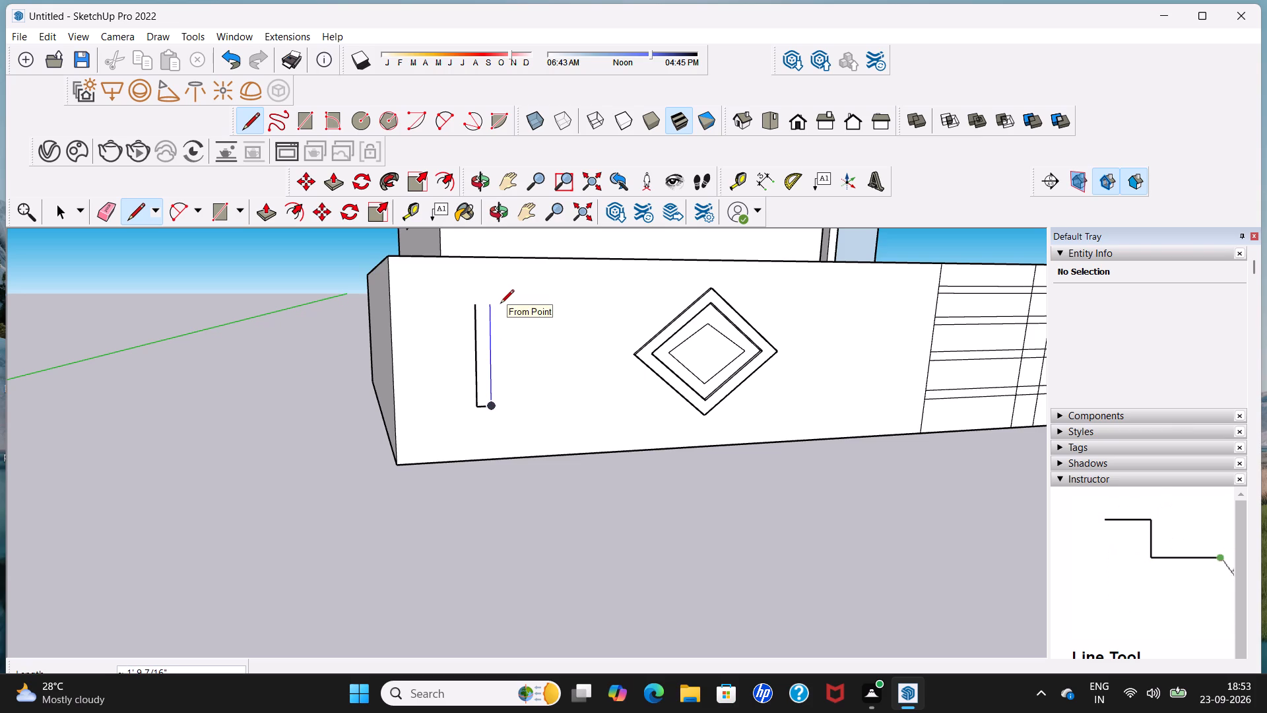
{"action": "left_click", "coordinate": [500, 304]}
{"action": "left_click", "coordinate": [474, 307]}
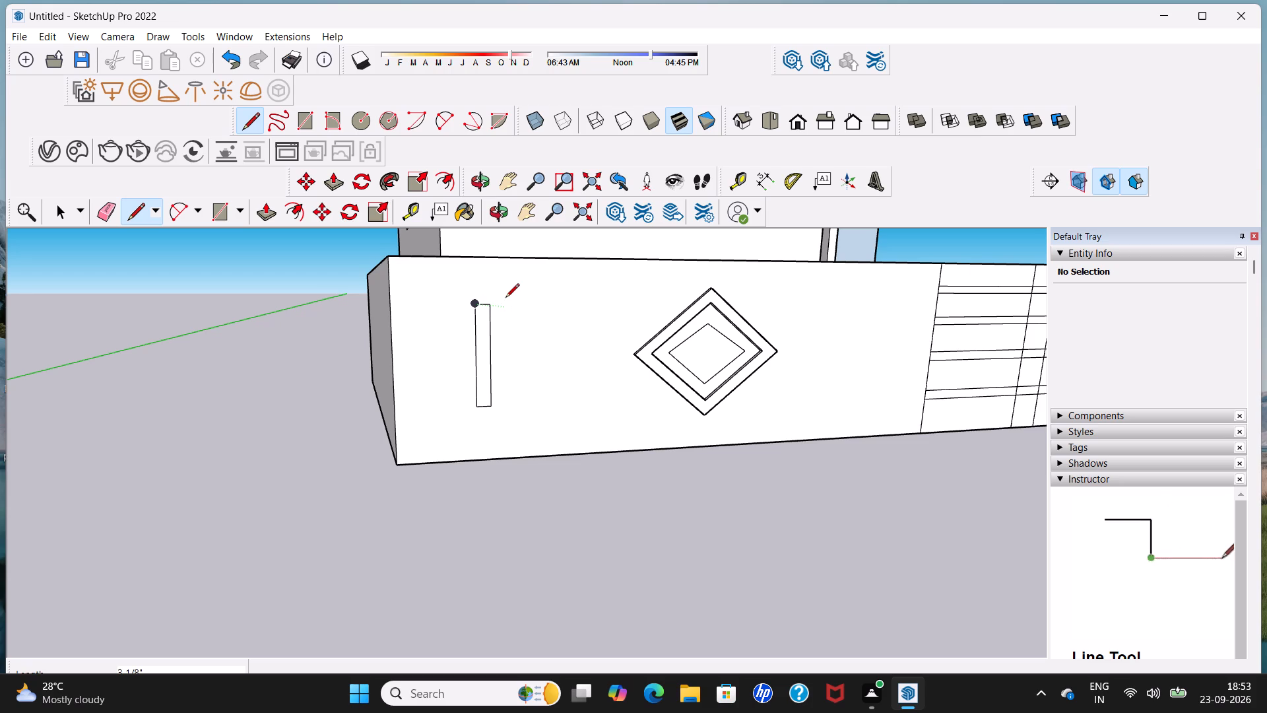
{"action": "key", "text": "space"}
Copy the narrow upright rectangle twice toward the diamond motif, spacing each copy about 5" from the previous one.
{"action": "double_click", "coordinate": [480, 328]}
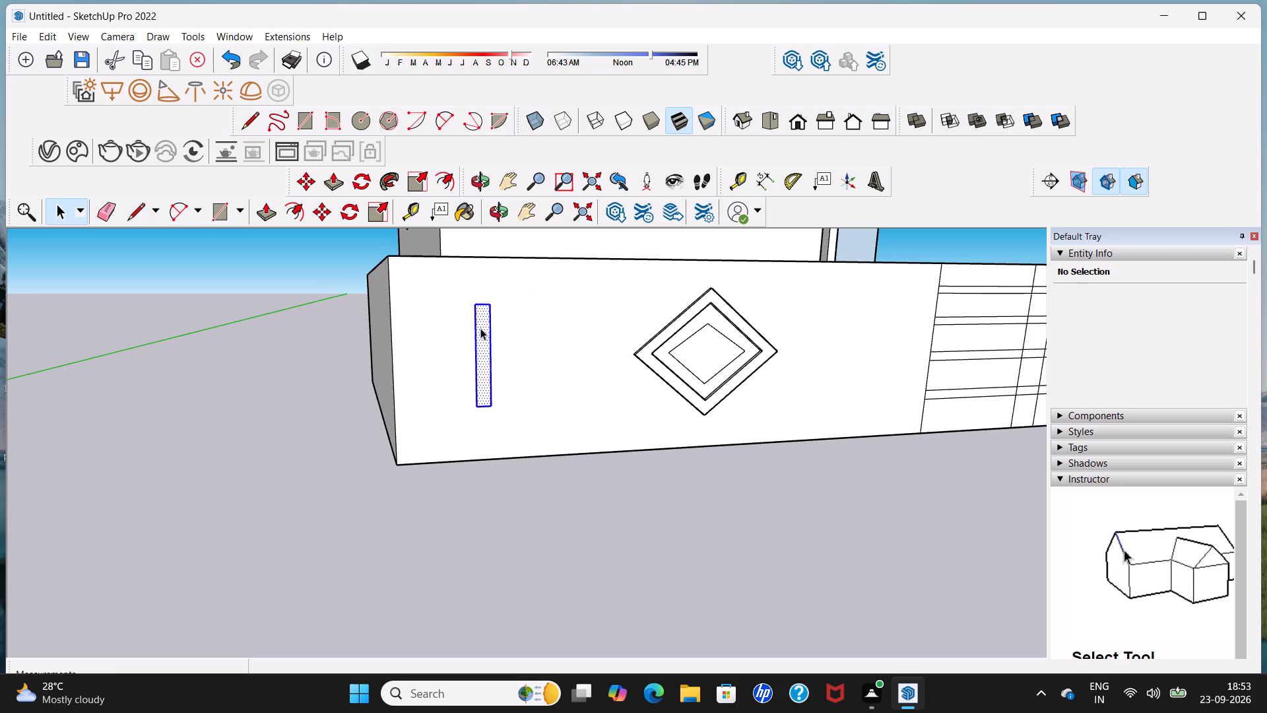
{"action": "left_click", "coordinate": [320, 215]}
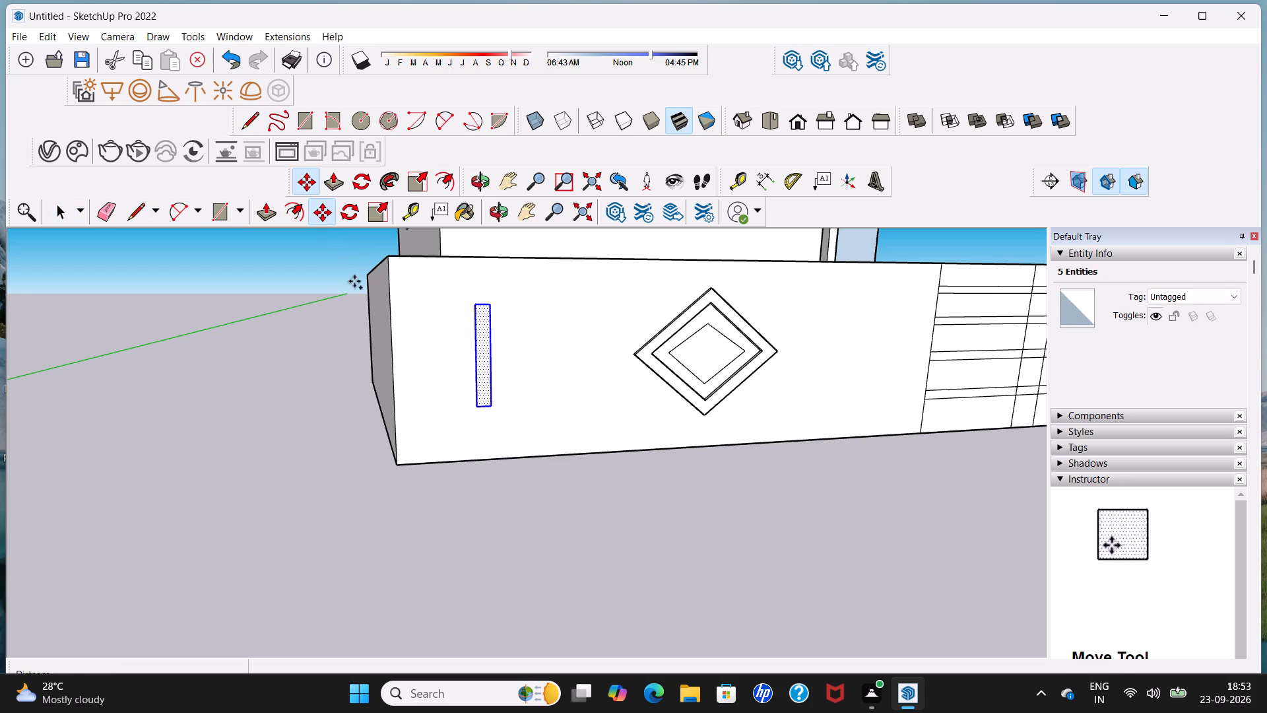
{"action": "left_click", "coordinate": [492, 401]}
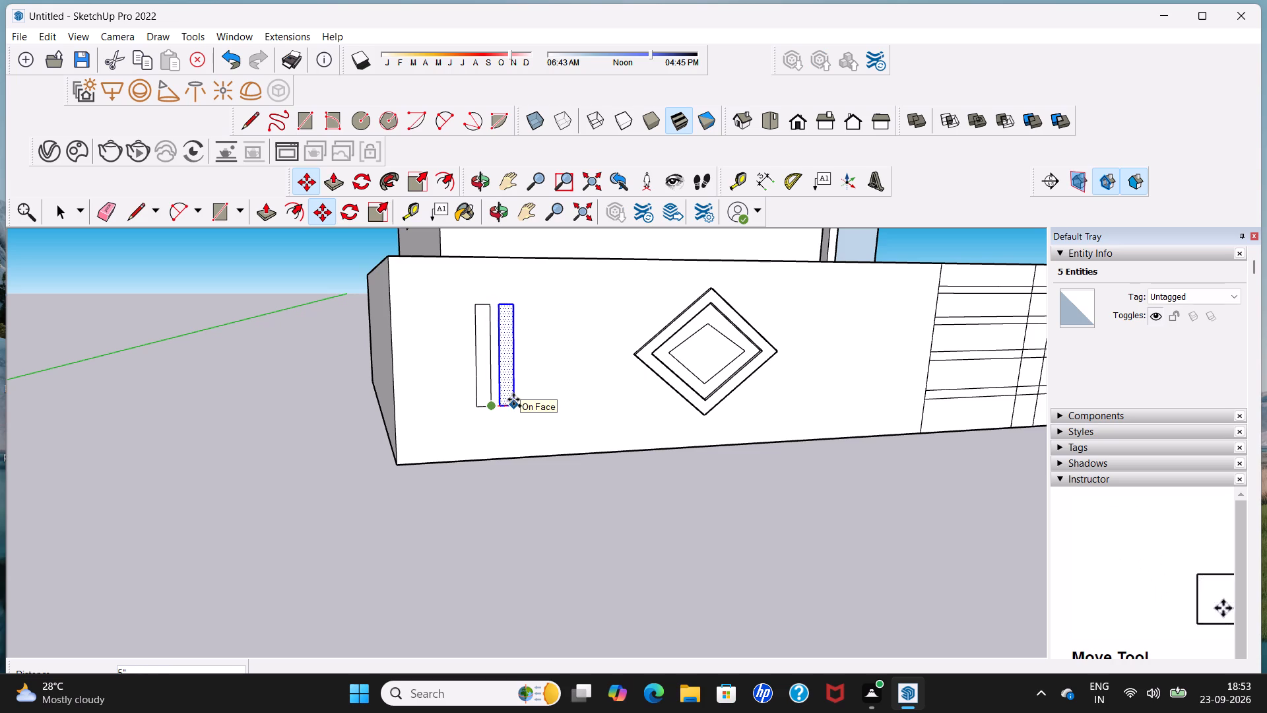
{"action": "left_click", "coordinate": [513, 399]}
{"action": "left_click", "coordinate": [513, 400]}
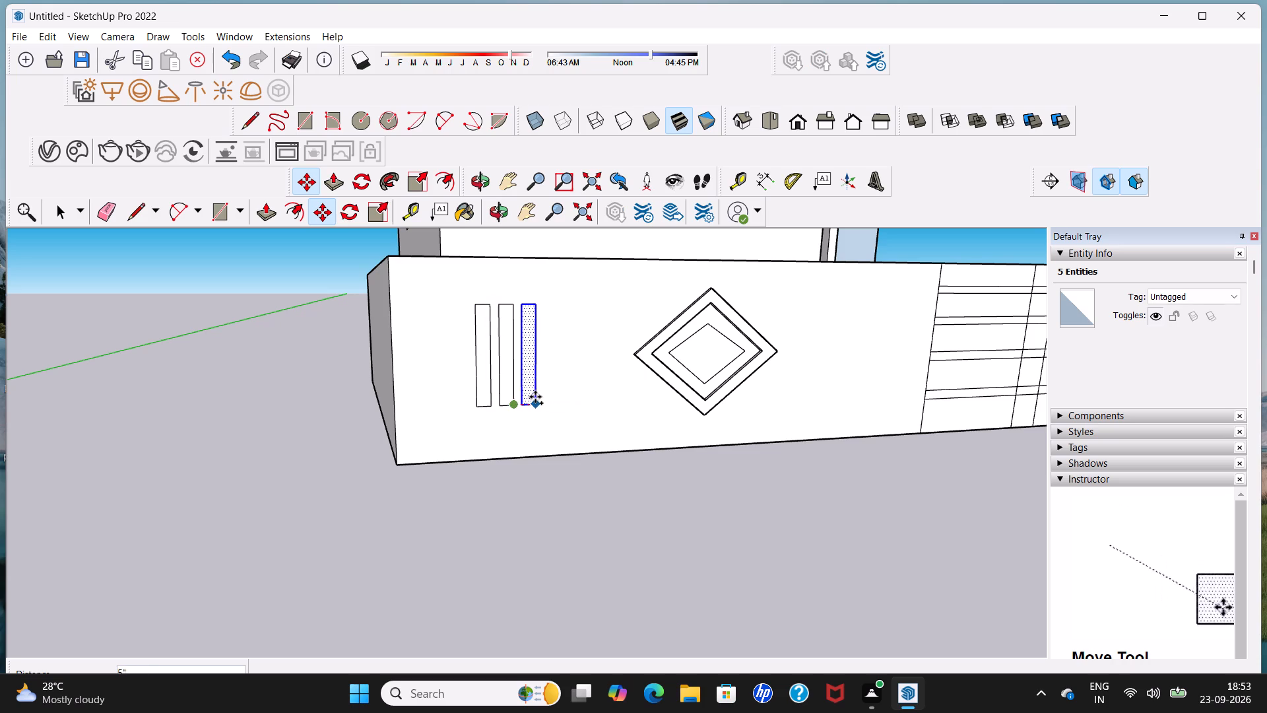
{"action": "left_click", "coordinate": [535, 397]}
{"action": "middle_click_drag", "start_coordinate": [536, 396], "coordinate": [465, 382]}
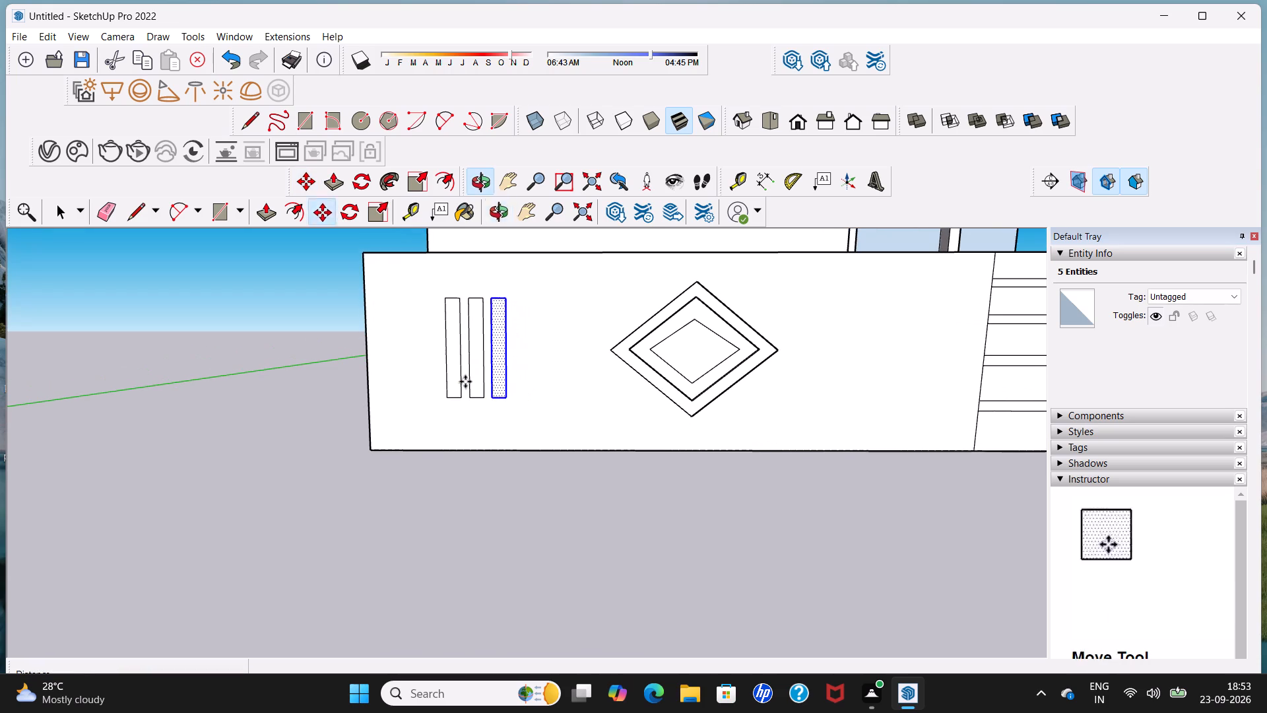
Copy the third strip about 6' 5 3/4" across the diamond motif, and copy it twice more toward the gate at about 5" spacing.
{"action": "left_click", "coordinate": [509, 393]}
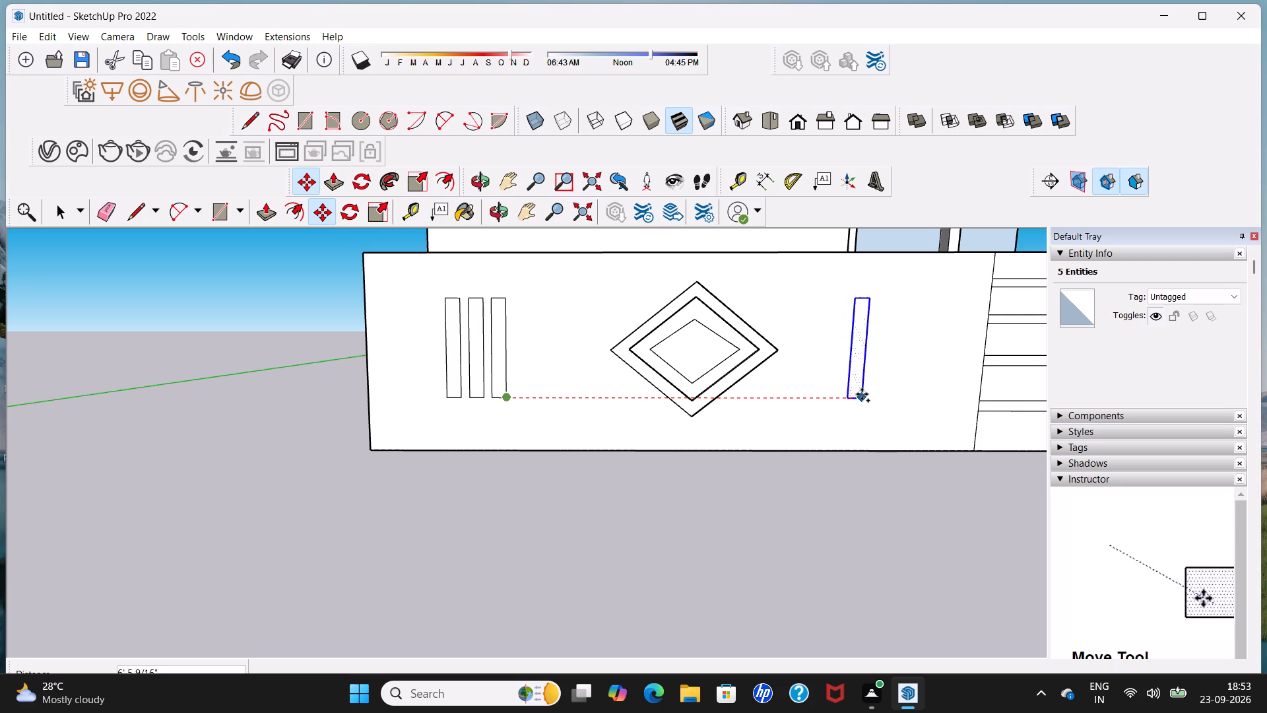
{"action": "left_click", "coordinate": [862, 394]}
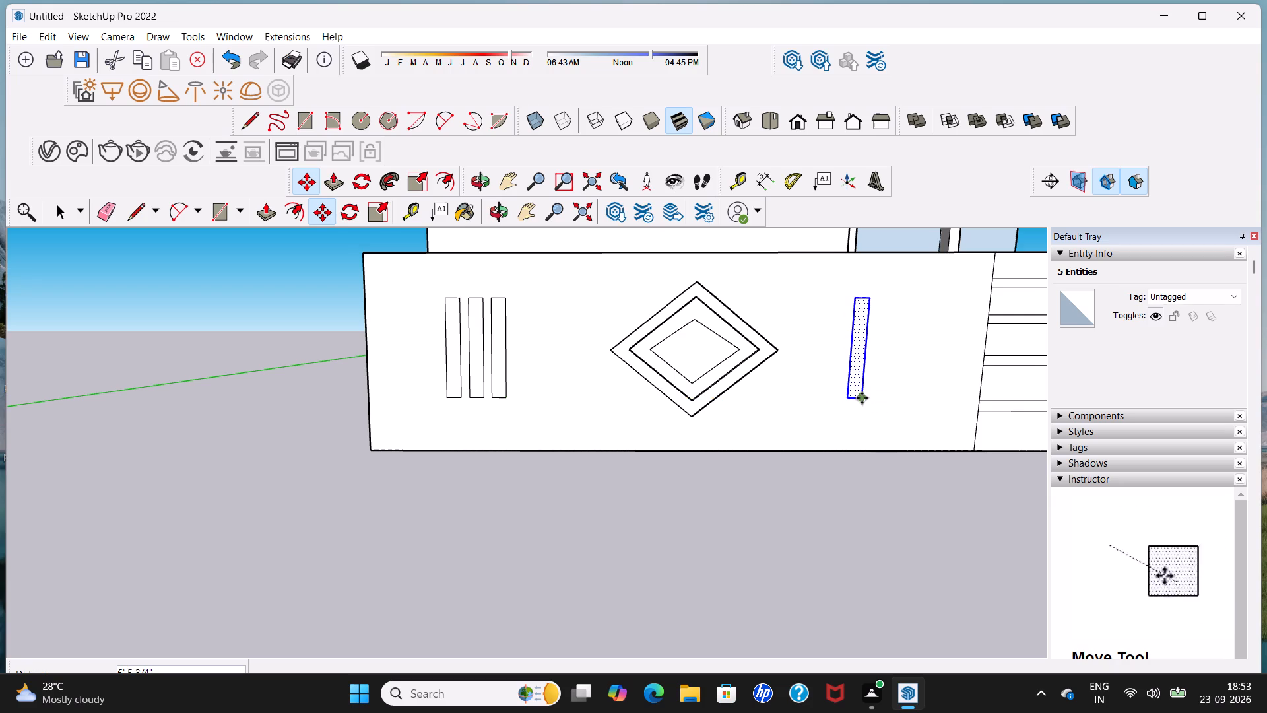
{"action": "left_click", "coordinate": [862, 398]}
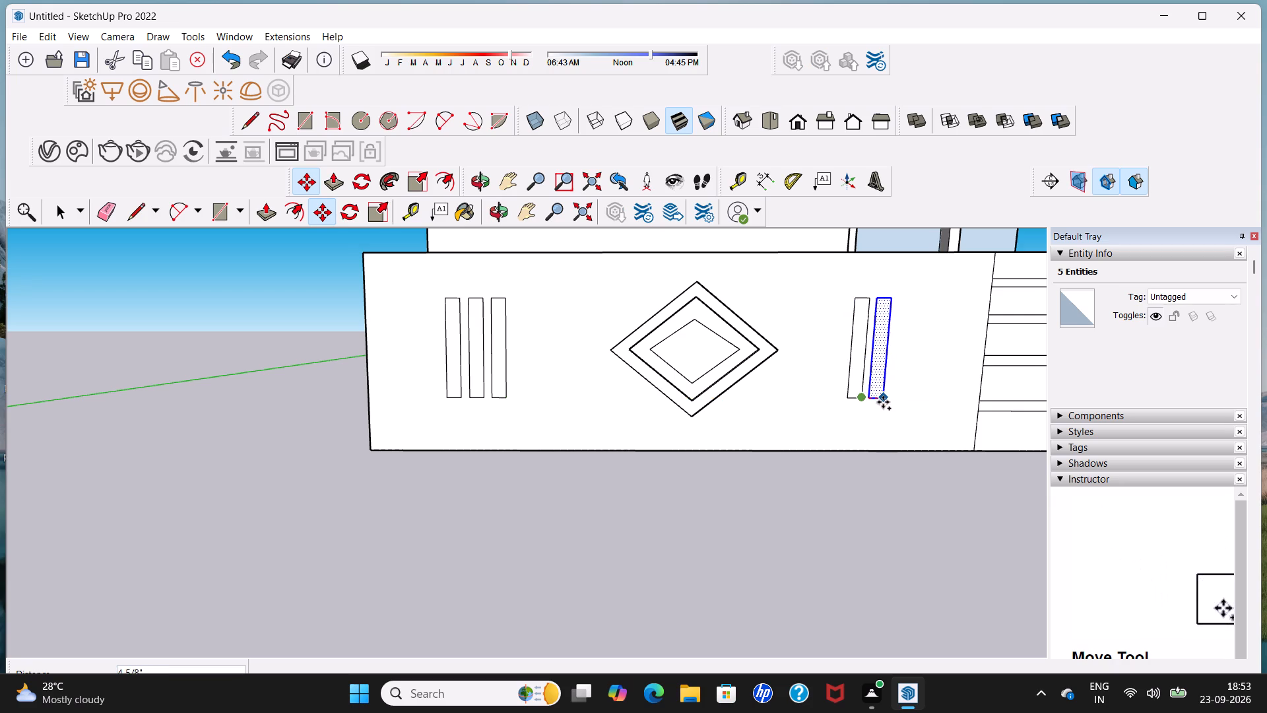
{"action": "left_click", "coordinate": [883, 402]}
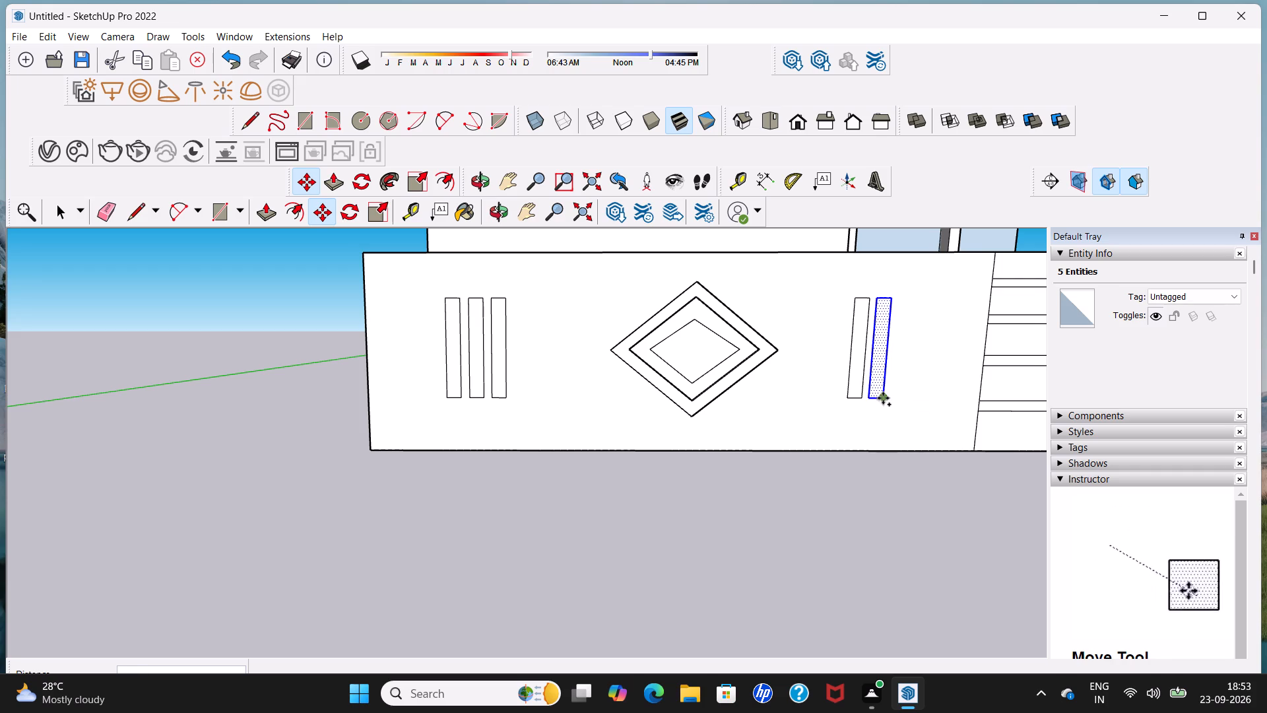
{"action": "left_click", "coordinate": [883, 396]}
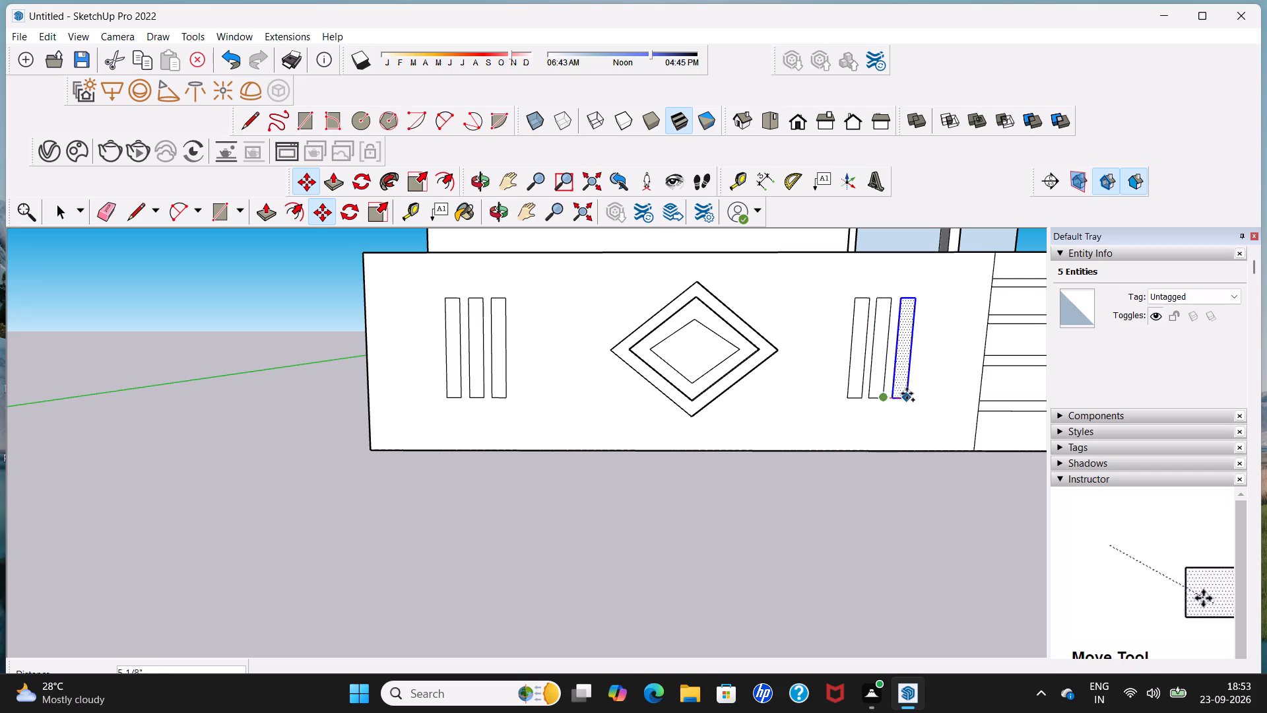
{"action": "left_click", "coordinate": [904, 395]}
{"action": "scroll", "coordinate": [904, 395], "scroll_direction": "down", "scroll_amount": 4}
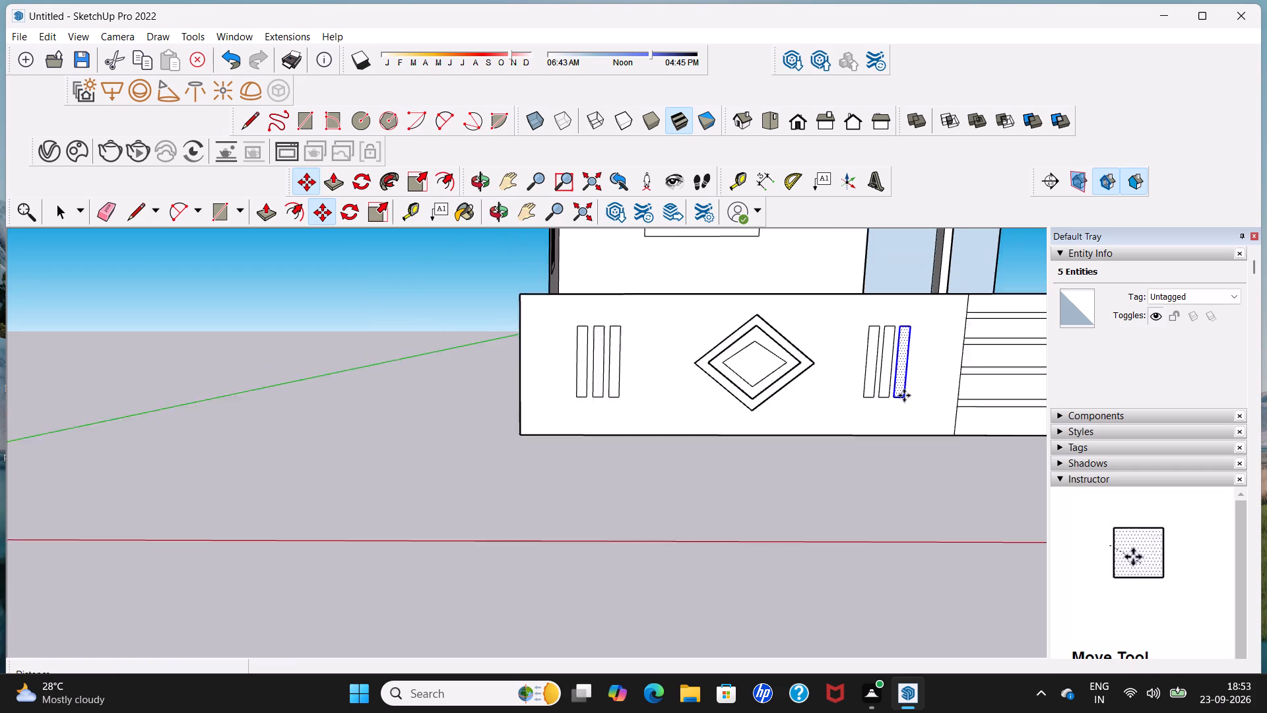
{"action": "scroll", "coordinate": [904, 395], "scroll_direction": "down", "scroll_amount": 6}
{"action": "key", "text": "space"}
Examine the whole building from several angles, checking the front wall's strip and diamond motifs and the gate.
{"action": "middle_click_drag", "start_coordinate": [904, 389], "coordinate": [884, 392]}
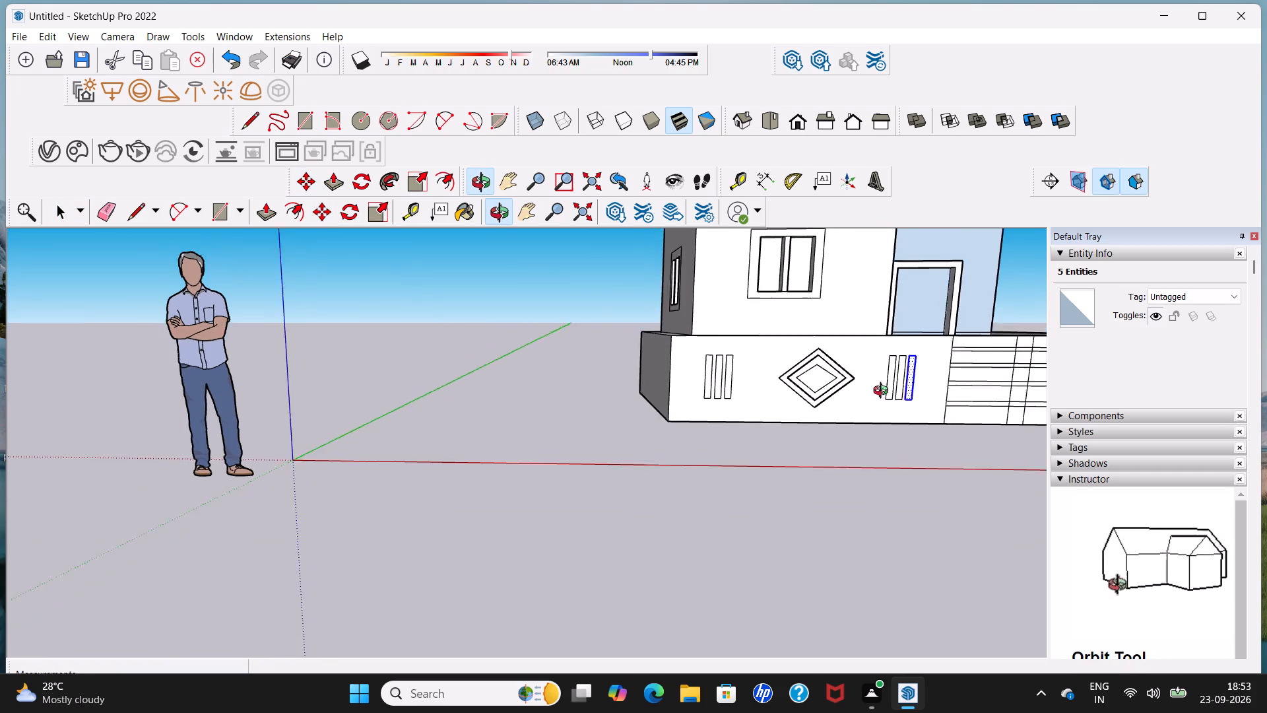
{"action": "middle_click_drag", "start_coordinate": [884, 392], "coordinate": [853, 392]}
{"action": "scroll", "coordinate": [846, 373], "scroll_direction": "down", "scroll_amount": 16}
{"action": "middle_click_drag", "start_coordinate": [886, 366], "coordinate": [879, 359]}
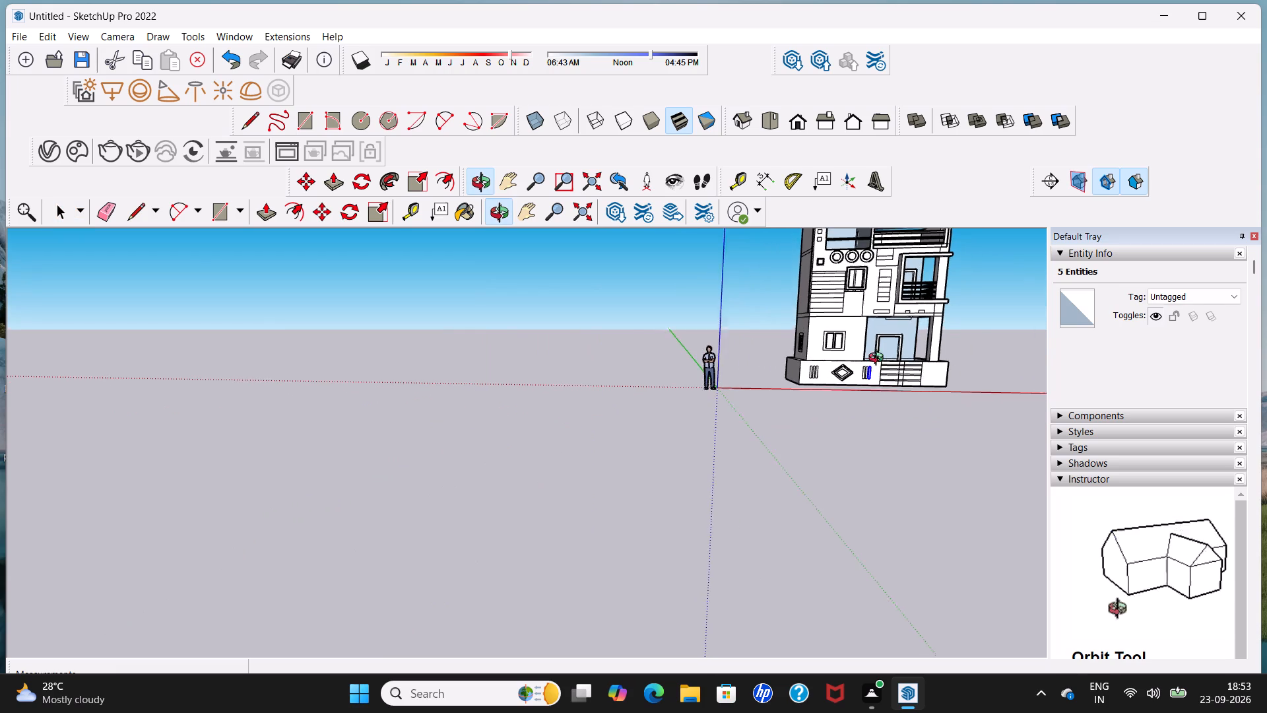
{"action": "middle_click_drag", "start_coordinate": [879, 359], "coordinate": [821, 322]}
{"action": "scroll", "coordinate": [821, 322], "scroll_direction": "down", "scroll_amount": 4}
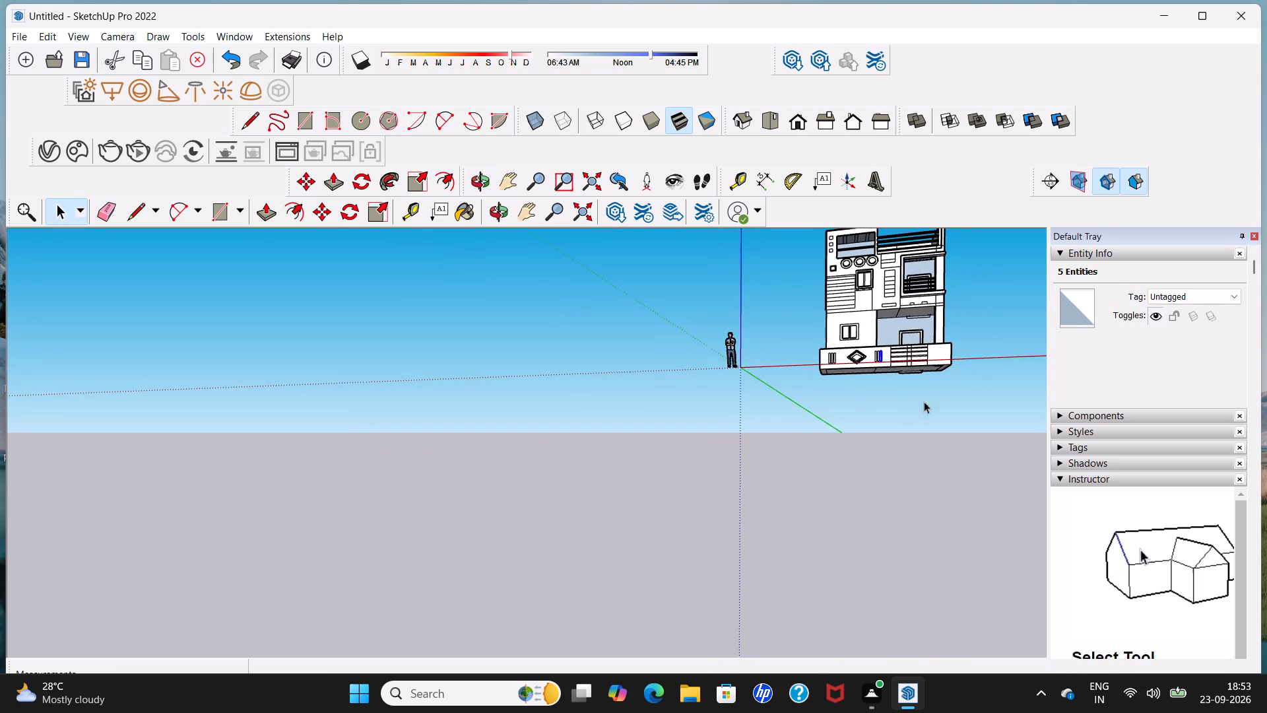
{"action": "middle_click_drag", "start_coordinate": [871, 338], "coordinate": [870, 461]}
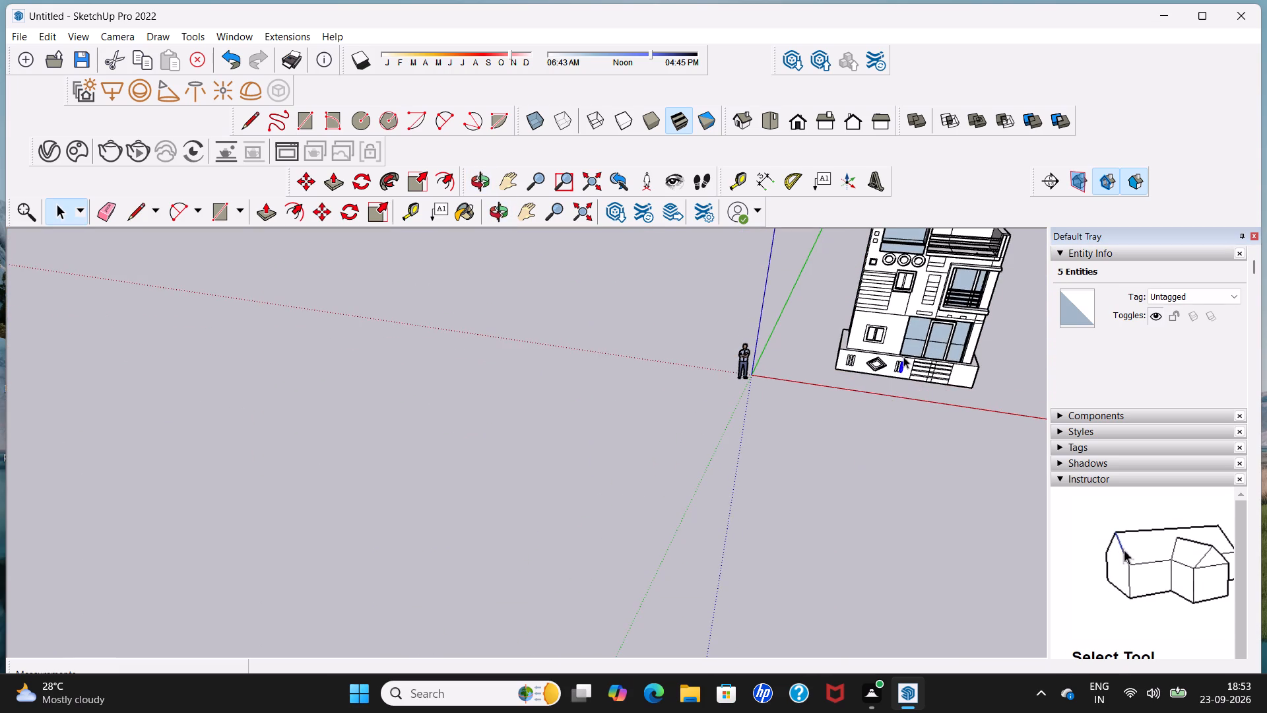
{"action": "middle_click_drag", "start_coordinate": [903, 350], "coordinate": [511, 435], "text": "shift"}
{"action": "middle_click_drag", "start_coordinate": [517, 424], "coordinate": [593, 322]}
{"action": "scroll", "coordinate": [584, 332], "scroll_direction": "up", "scroll_amount": 1}
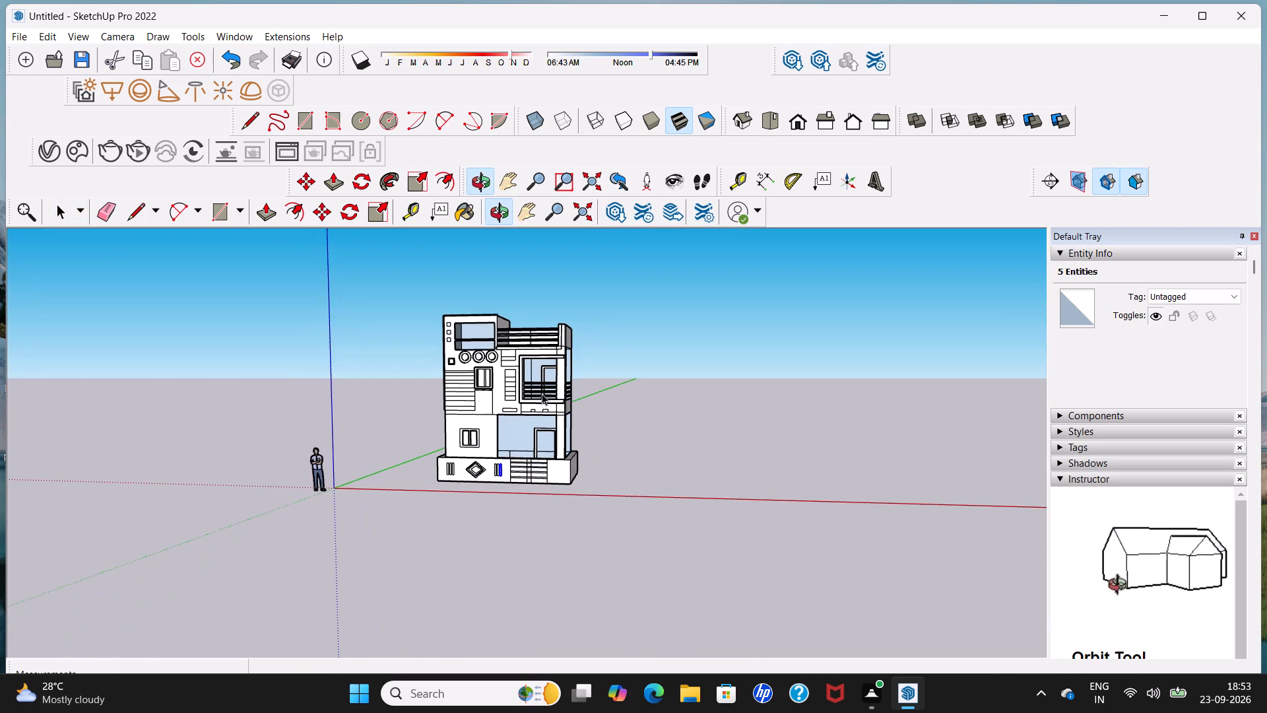
{"action": "middle_click_drag", "start_coordinate": [487, 479], "coordinate": [540, 431]}
{"action": "scroll", "coordinate": [540, 430], "scroll_direction": "down", "scroll_amount": 7}
{"action": "middle_click_drag", "start_coordinate": [540, 440], "coordinate": [537, 466]}
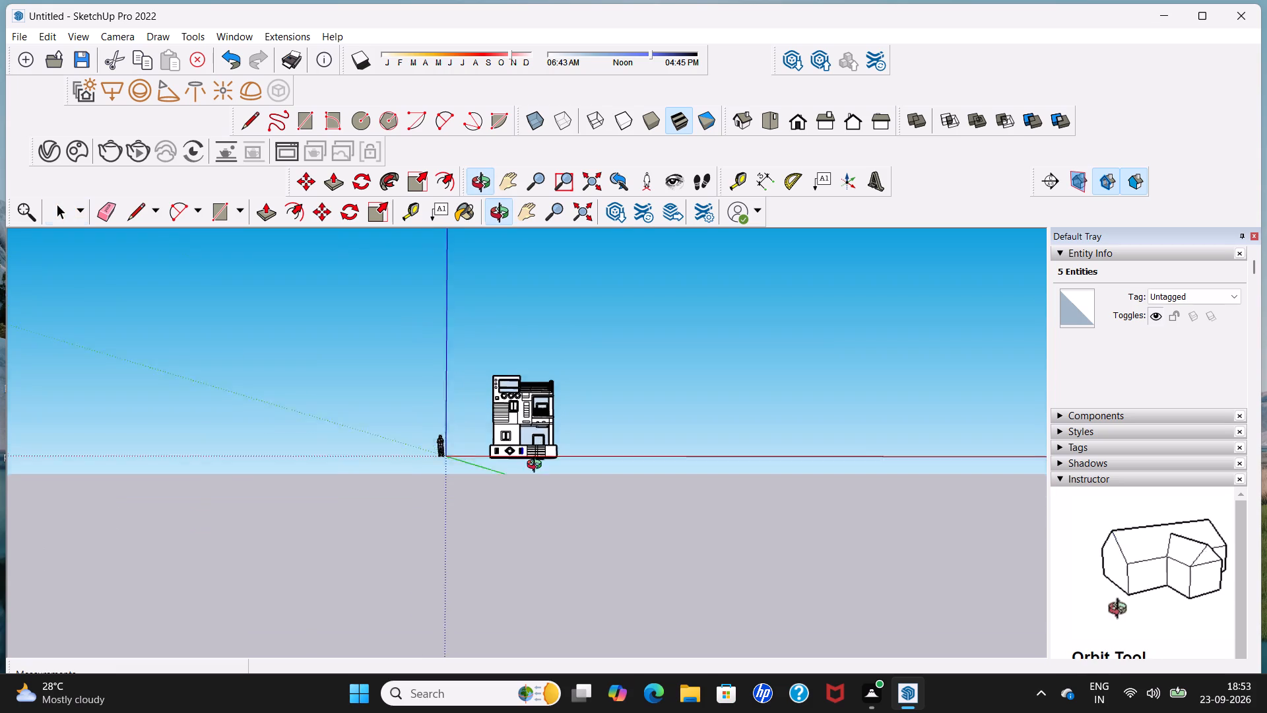
{"action": "middle_click_drag", "start_coordinate": [537, 466], "coordinate": [536, 585]}
{"action": "scroll", "coordinate": [542, 475], "scroll_direction": "up", "scroll_amount": 5}
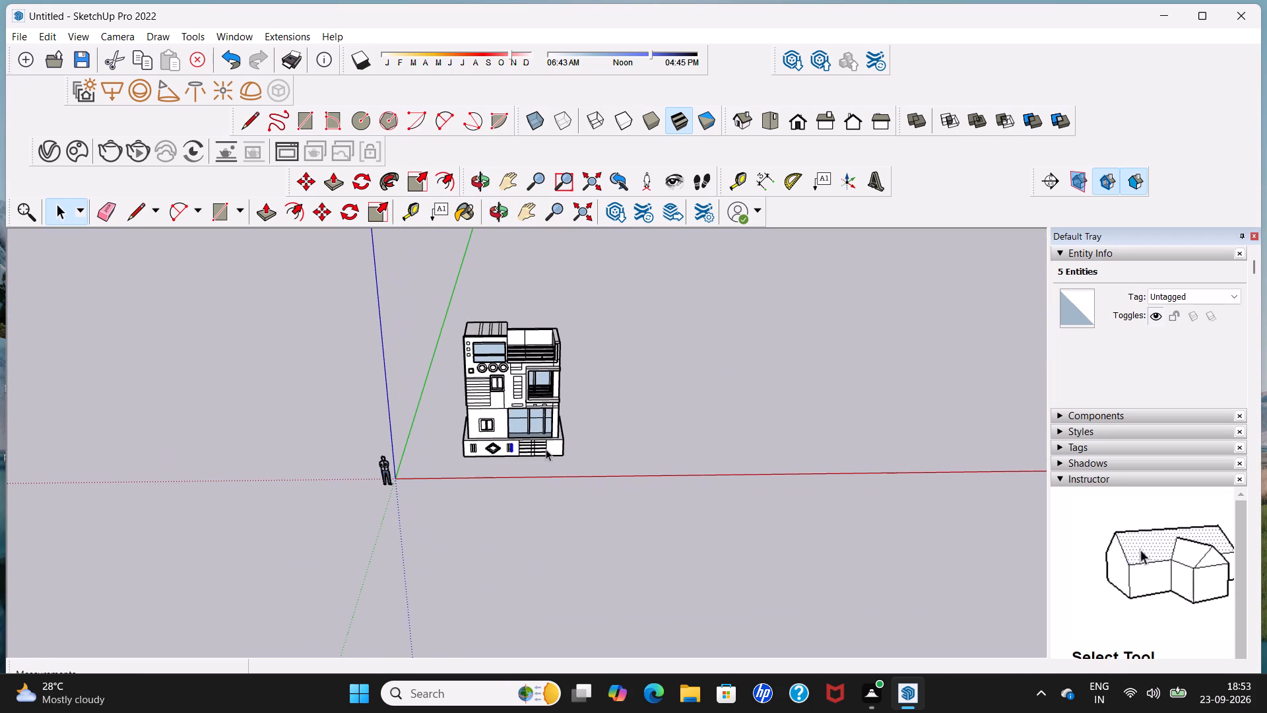
{"action": "middle_click_drag", "start_coordinate": [544, 447], "coordinate": [366, 472]}
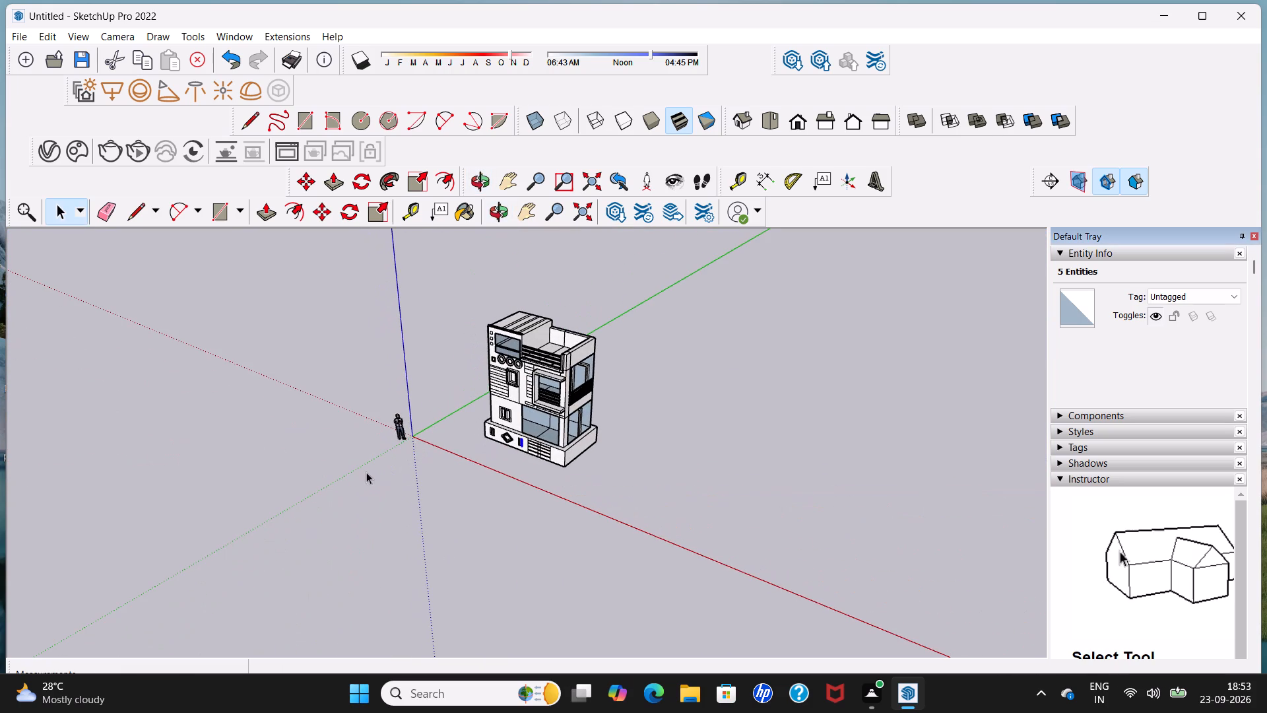
{"action": "scroll", "coordinate": [551, 454], "scroll_direction": "up", "scroll_amount": 3}
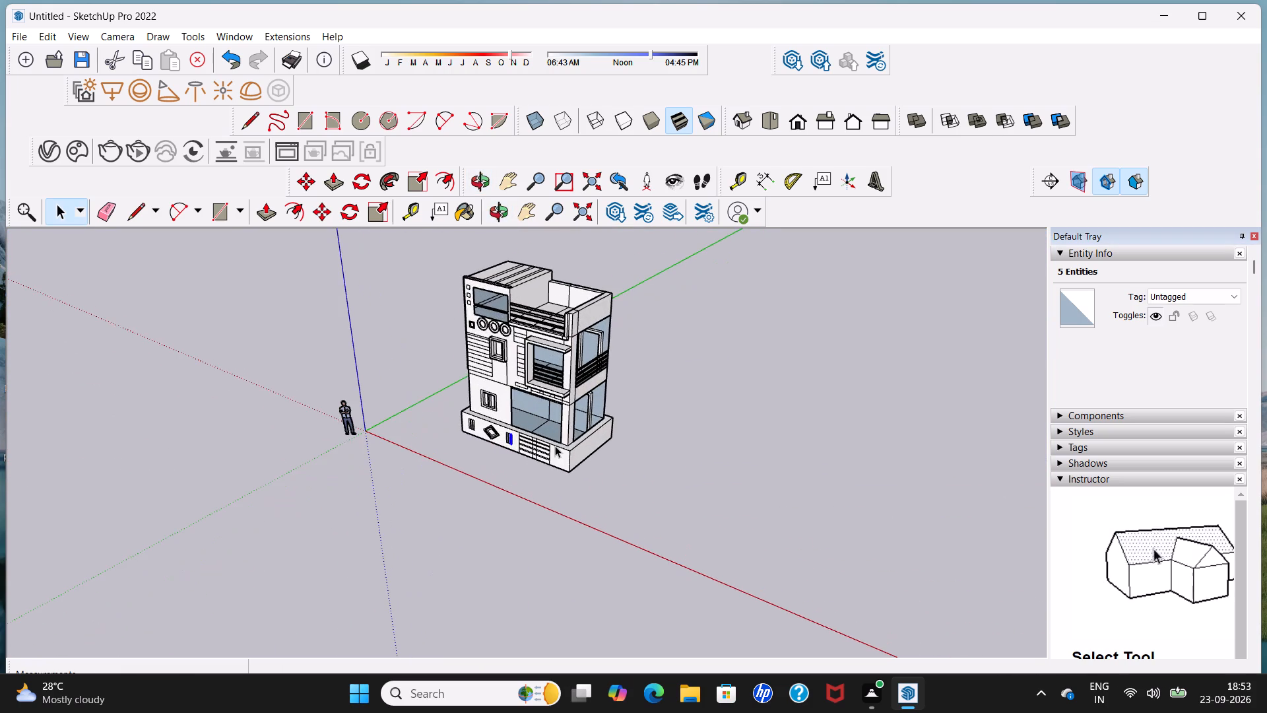
{"action": "middle_click_drag", "start_coordinate": [555, 446], "coordinate": [570, 378]}
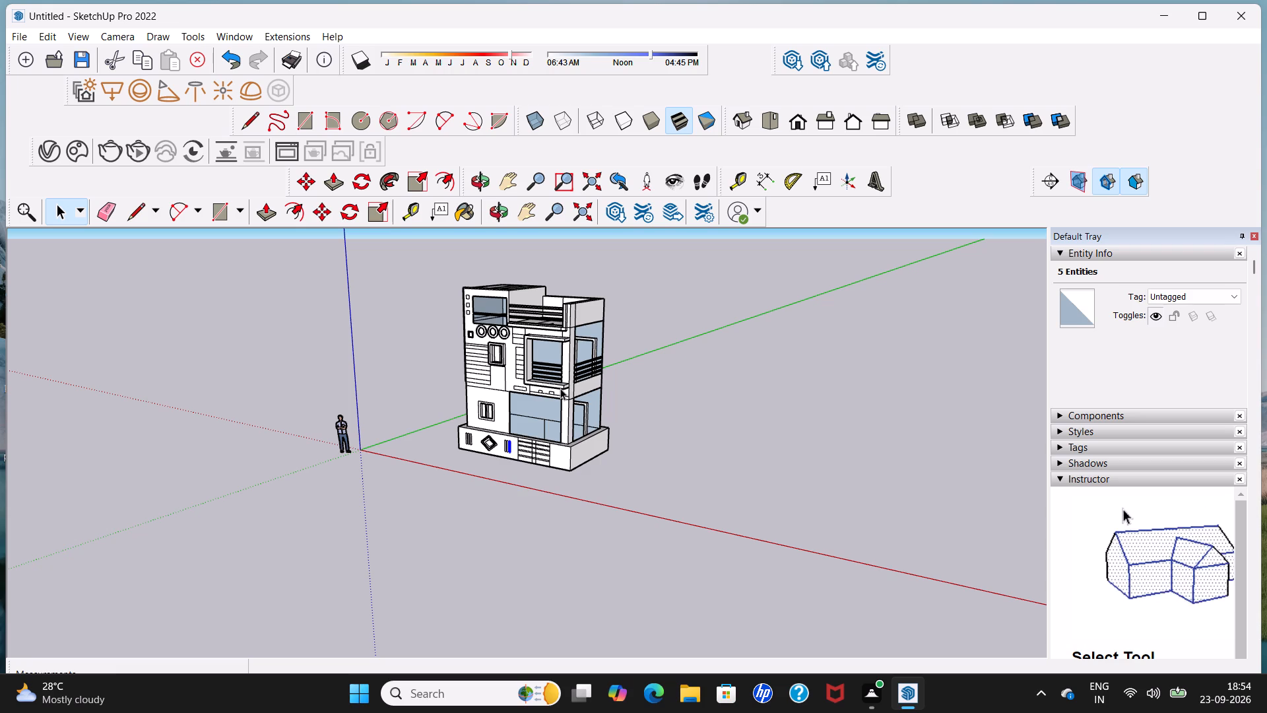
{"action": "scroll", "coordinate": [553, 399], "scroll_direction": "up", "scroll_amount": 1}
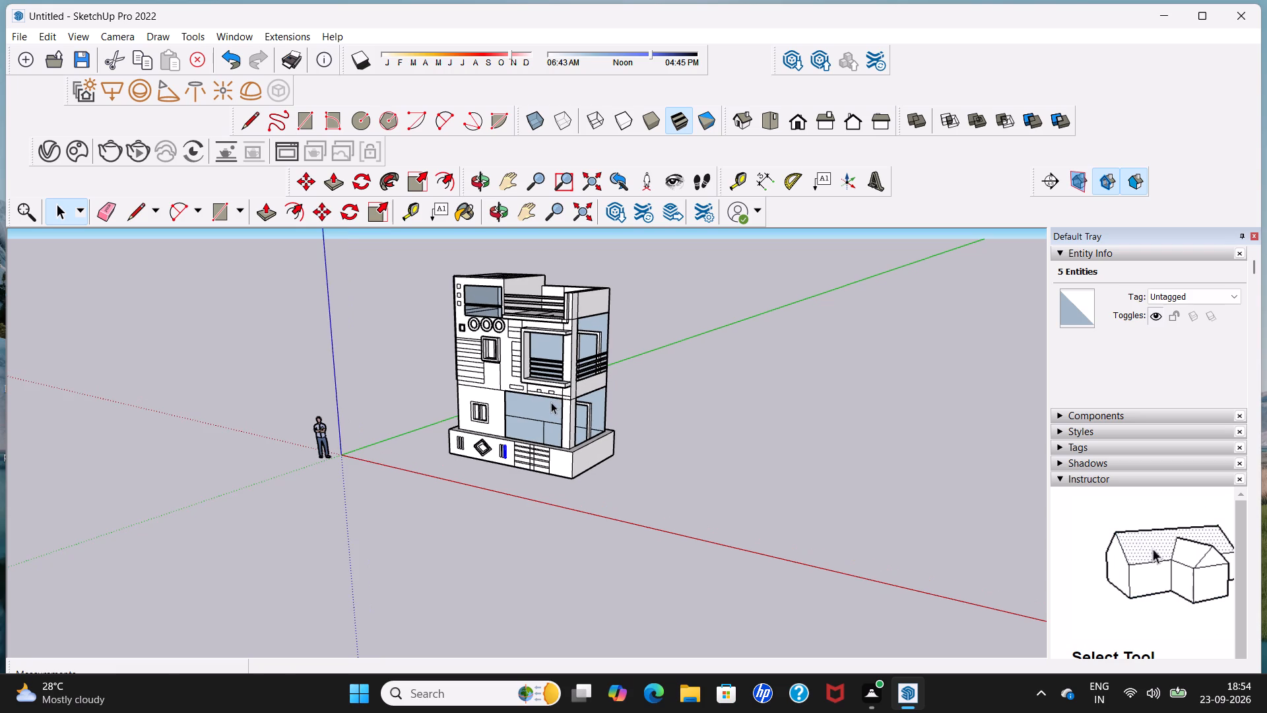
{"action": "scroll", "coordinate": [551, 402], "scroll_direction": "up", "scroll_amount": 3}
{"action": "middle_click_drag", "start_coordinate": [509, 480], "coordinate": [690, 454]}
{"action": "scroll", "coordinate": [513, 500], "scroll_direction": "up", "scroll_amount": 5}
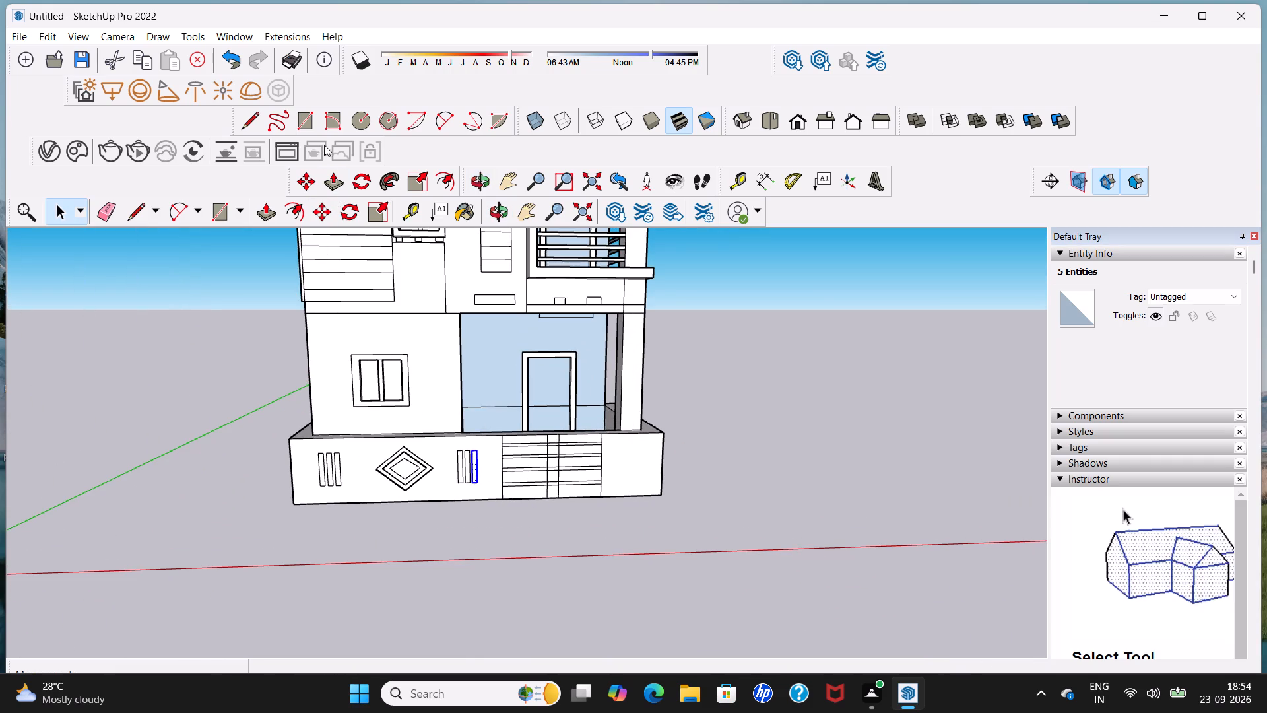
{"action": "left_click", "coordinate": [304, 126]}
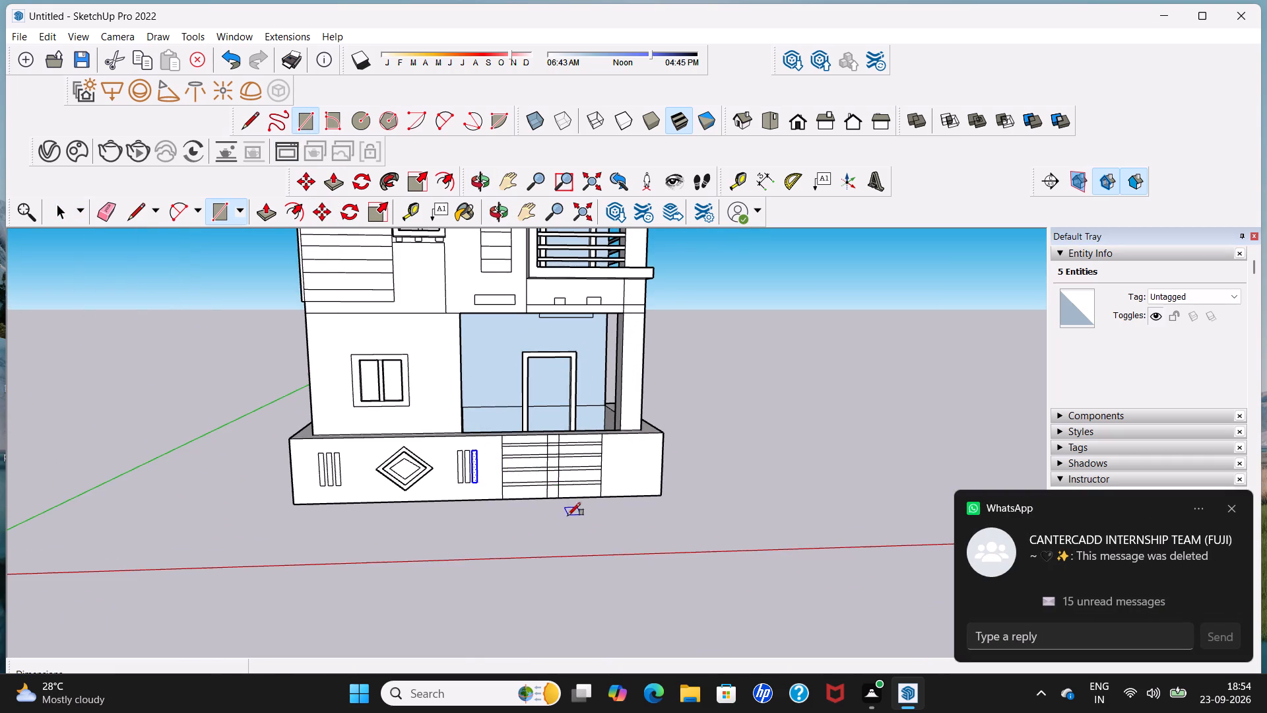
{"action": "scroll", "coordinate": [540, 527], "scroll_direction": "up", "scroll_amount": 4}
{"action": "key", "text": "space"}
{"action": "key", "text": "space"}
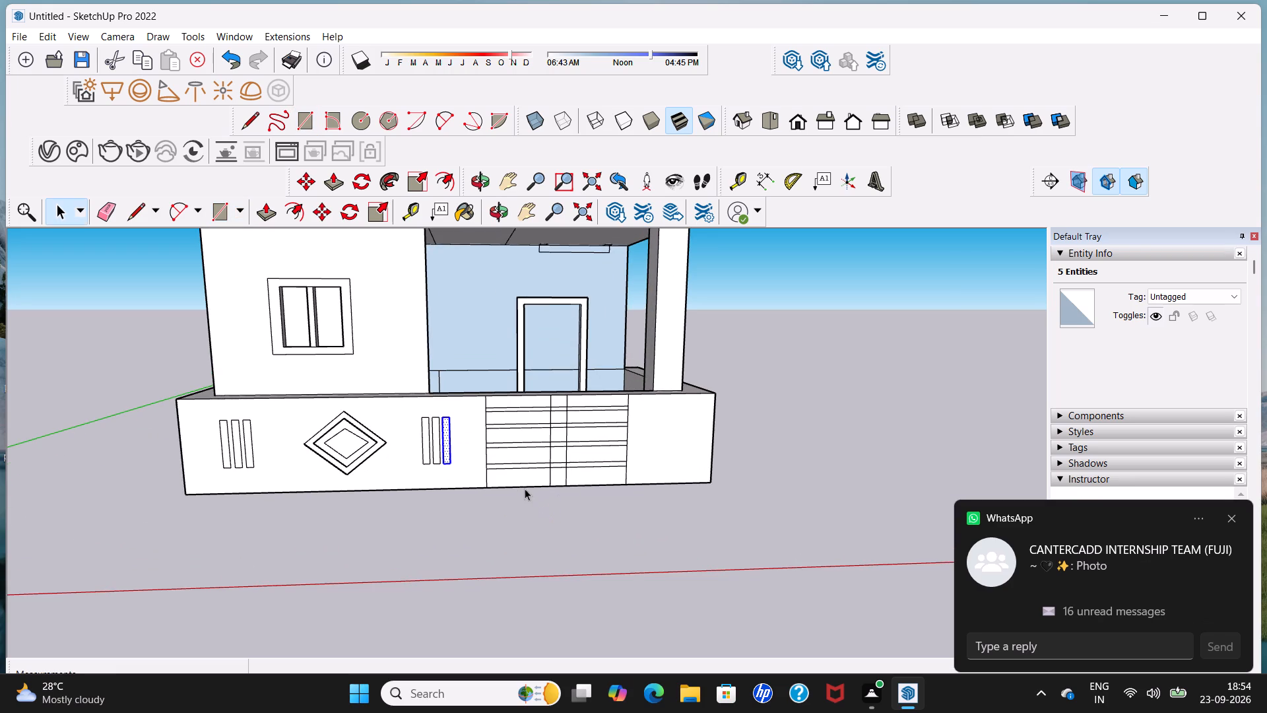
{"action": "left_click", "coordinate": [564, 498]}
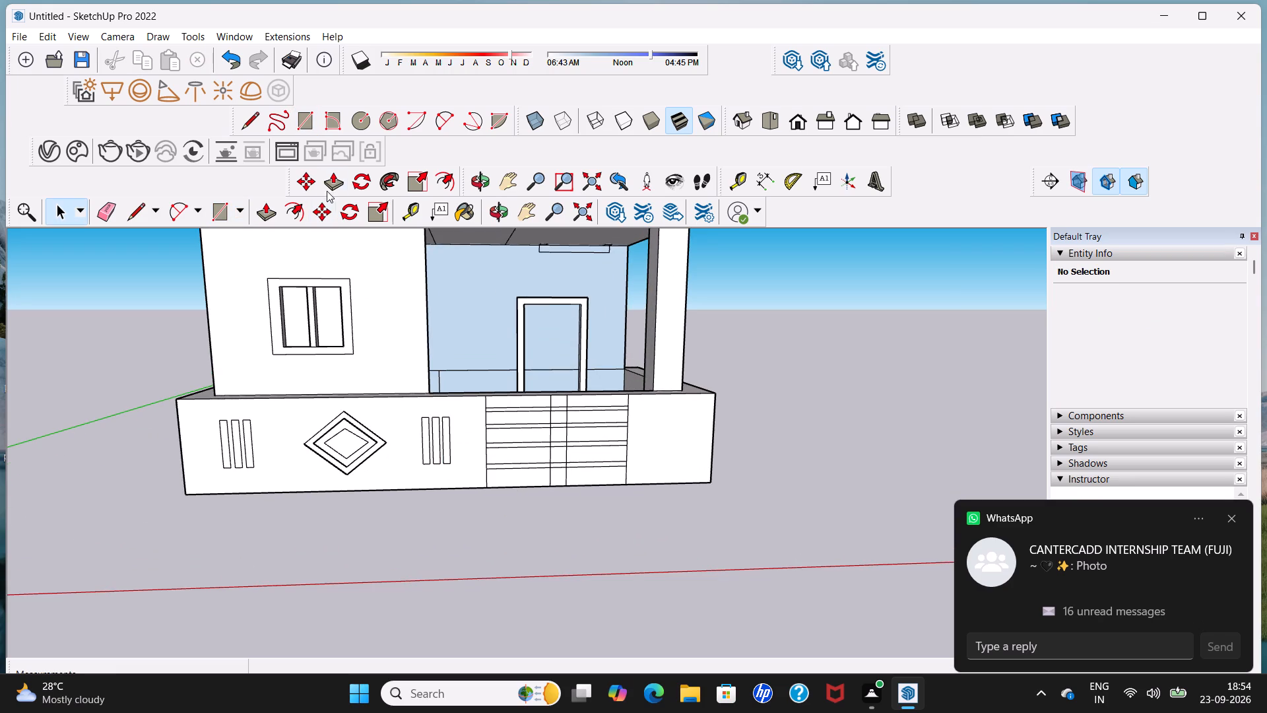
Draw two adjoining ground rectangles in front of the gate, about 5' 11 5/8" deep and 2' 7 7/16" and 2' 9 1/4" wide.
{"action": "left_click", "coordinate": [306, 117]}
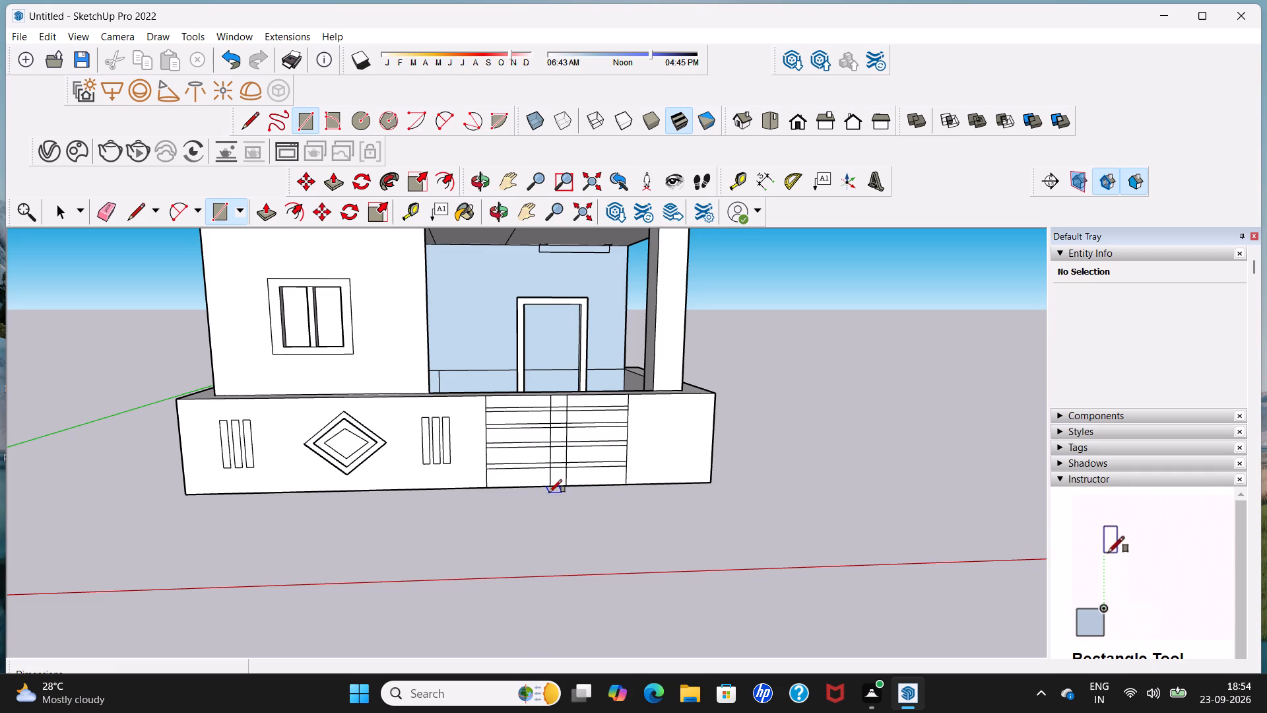
{"action": "scroll", "coordinate": [550, 496], "scroll_direction": "up", "scroll_amount": 7}
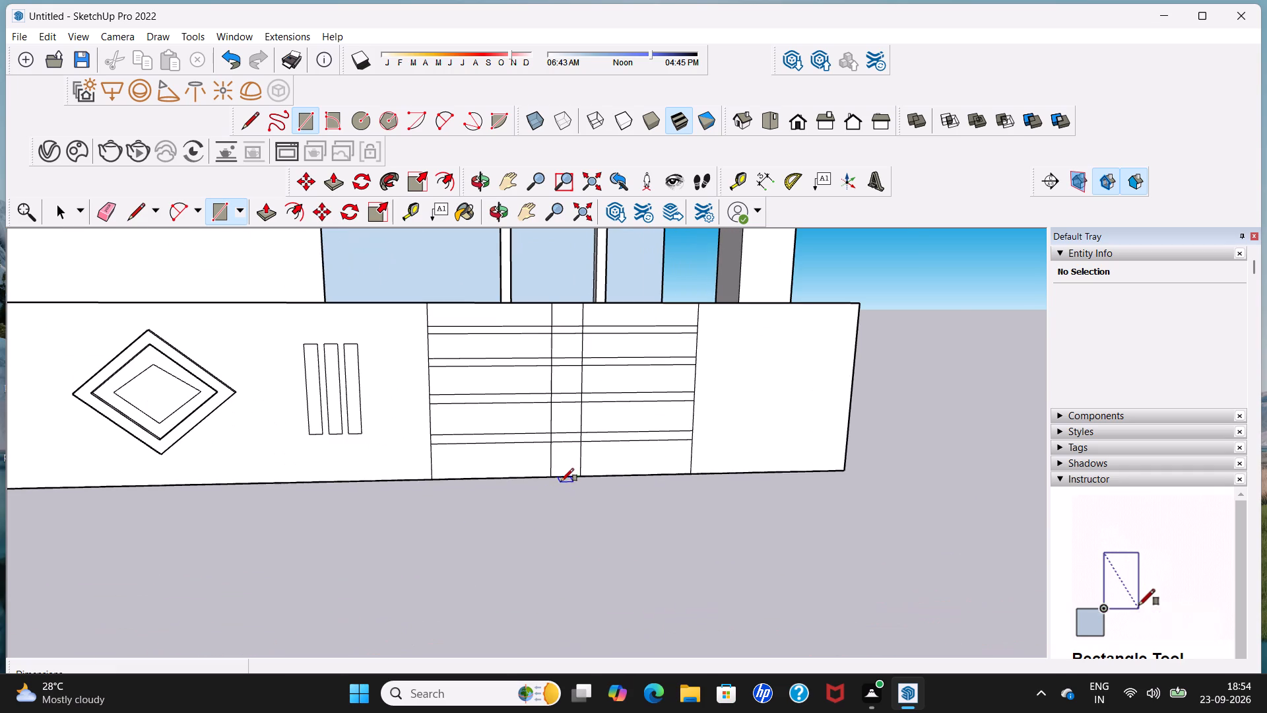
{"action": "left_click", "coordinate": [562, 480]}
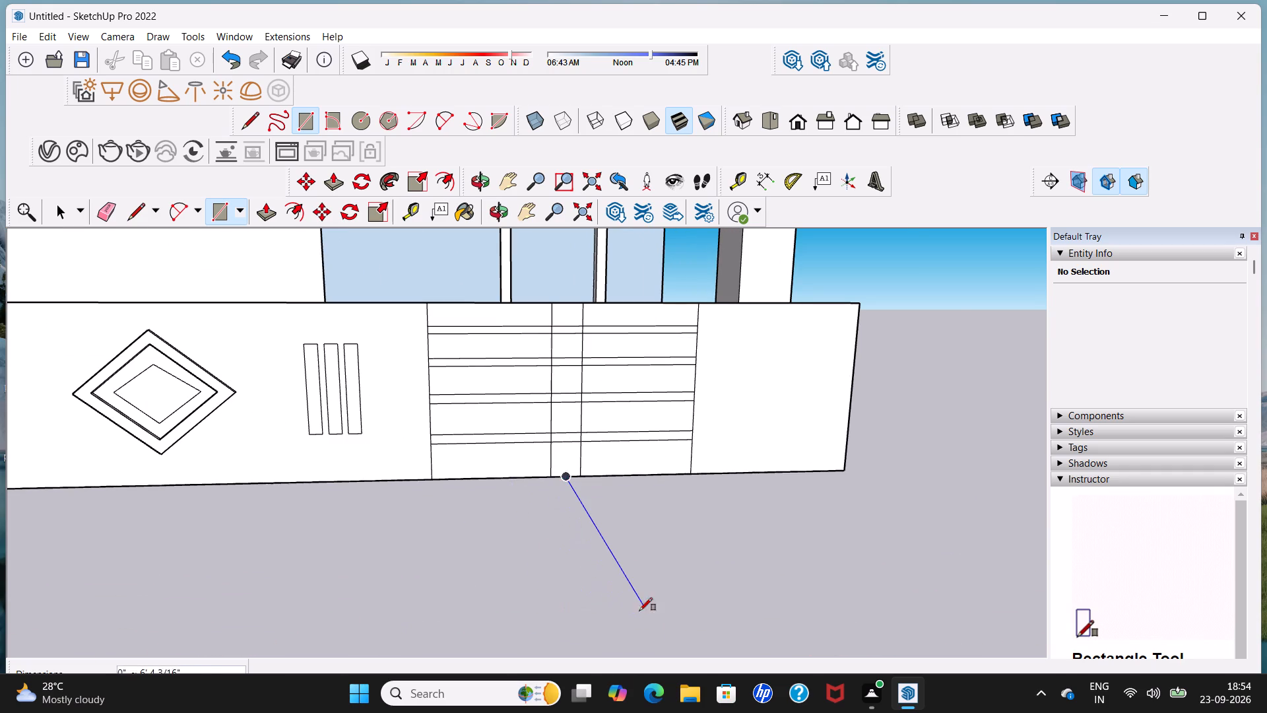
{"action": "left_click", "coordinate": [839, 586]}
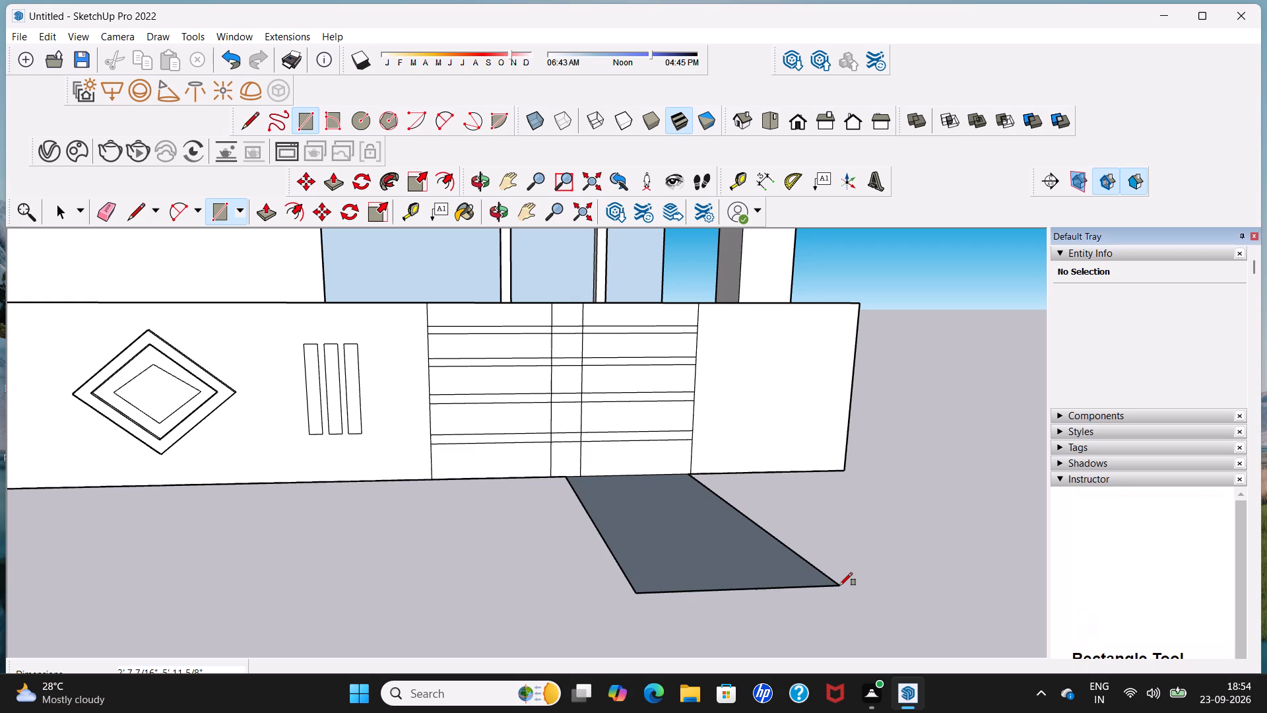
{"action": "left_click", "coordinate": [435, 480]}
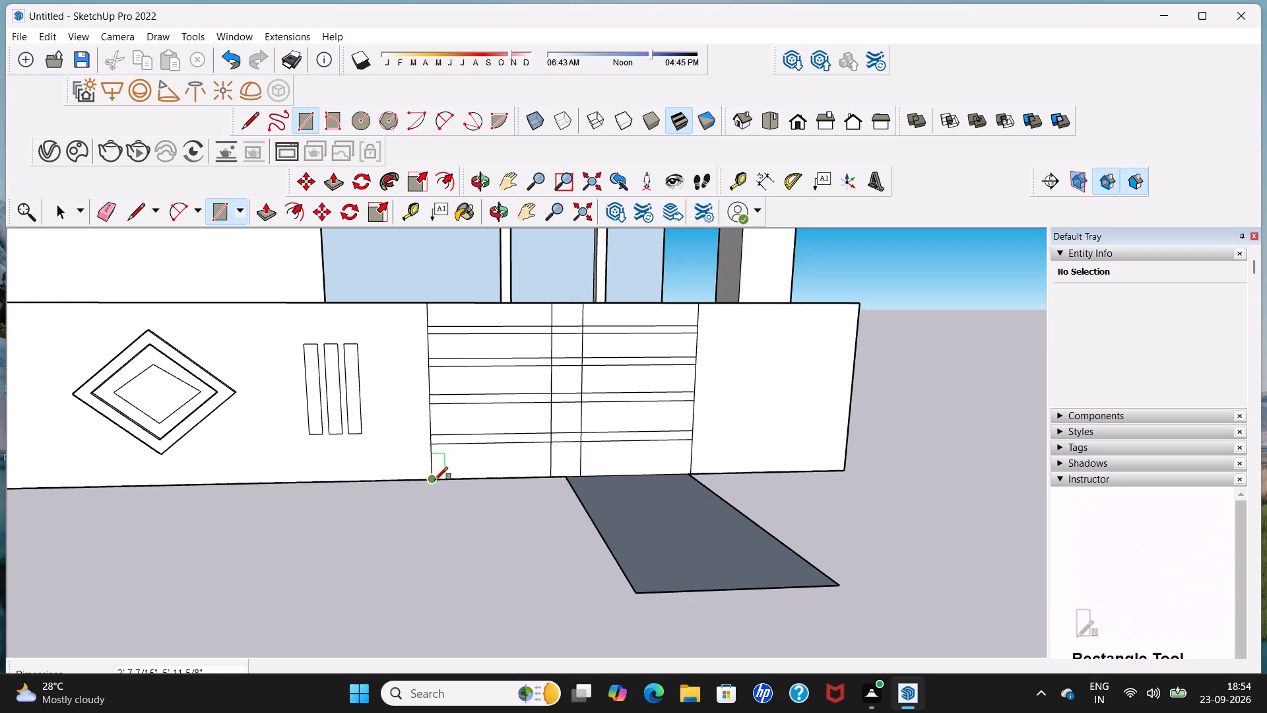
{"action": "left_click", "coordinate": [641, 593]}
{"action": "middle_click_drag", "start_coordinate": [641, 593], "coordinate": [414, 527]}
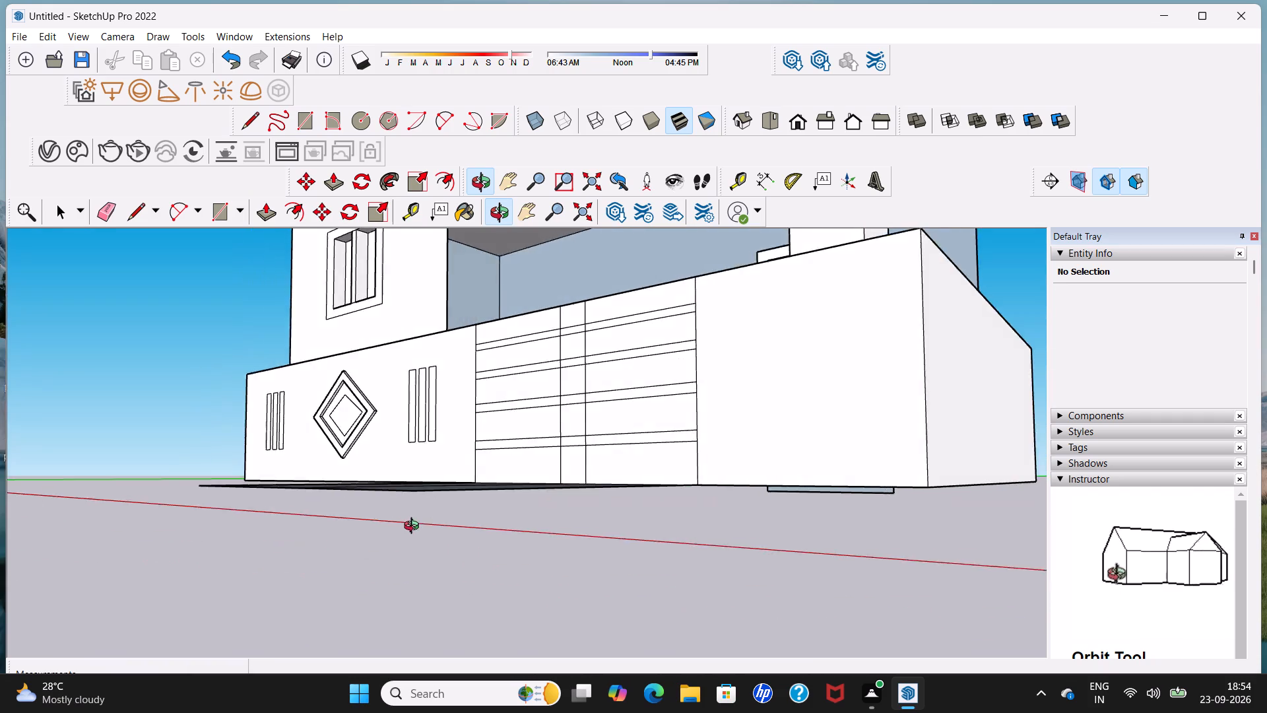
{"action": "middle_click_drag", "start_coordinate": [414, 527], "coordinate": [576, 614]}
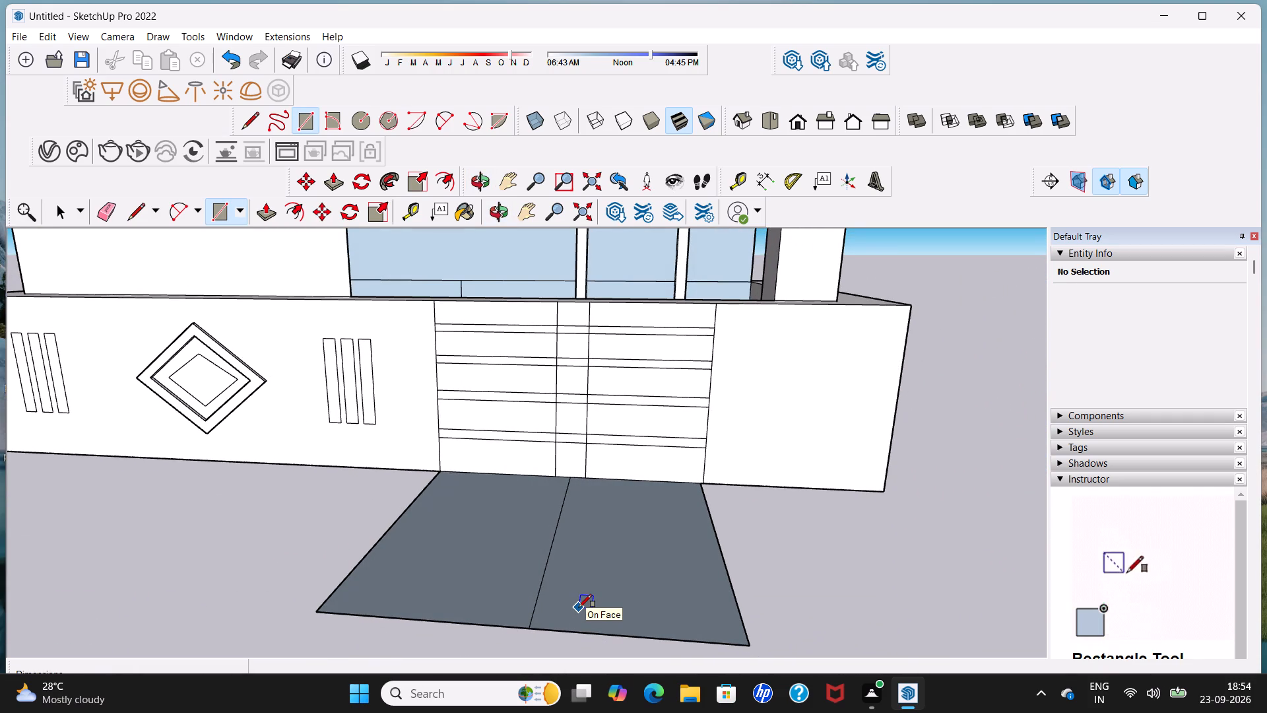
{"action": "key", "text": "space"}
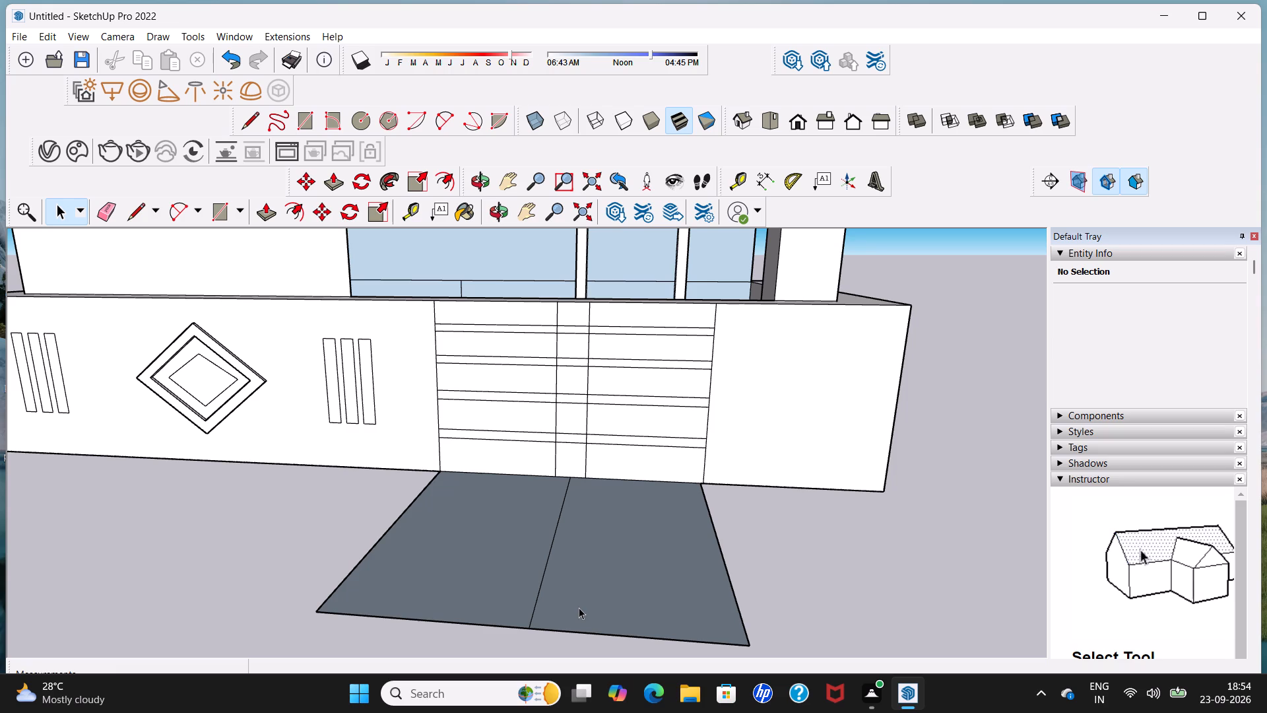
Draw a line about 5' 4 11/16" long across both ground rectangles, parallel to the front wall and roughly midway along their depth.
{"action": "middle_click_drag", "start_coordinate": [573, 604], "coordinate": [382, 636]}
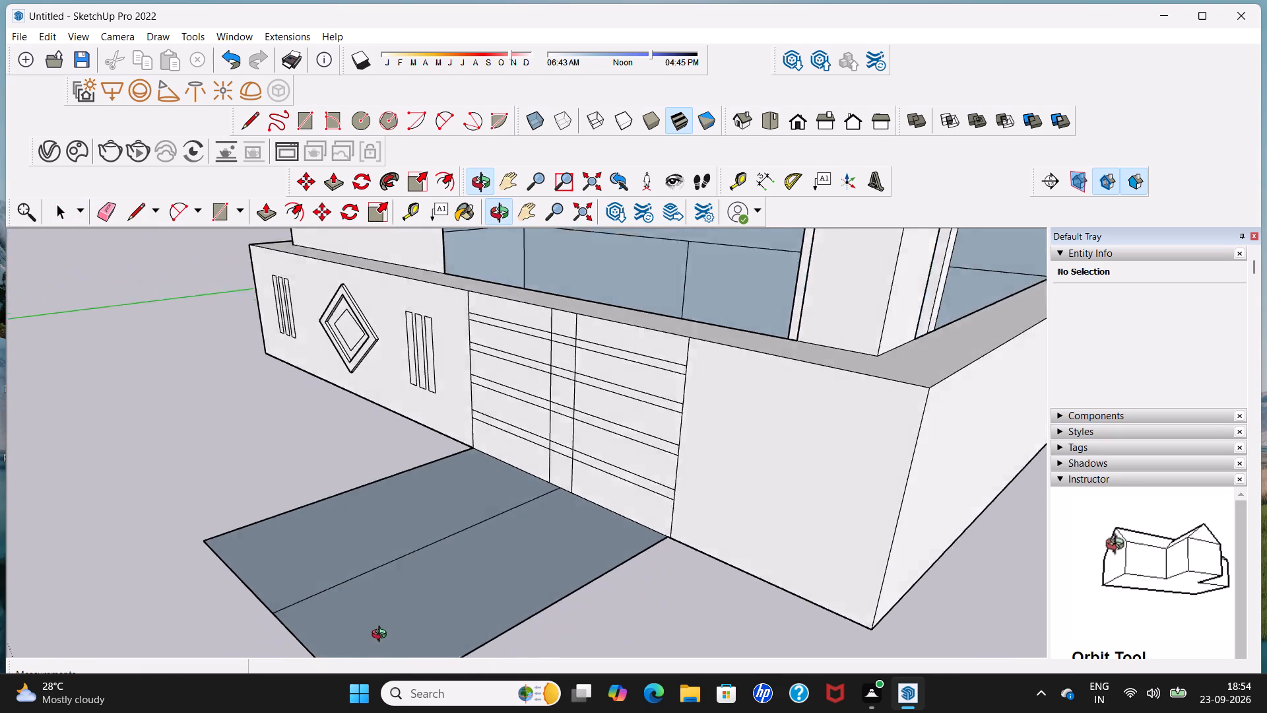
{"action": "middle_click_drag", "start_coordinate": [382, 636], "coordinate": [362, 623]}
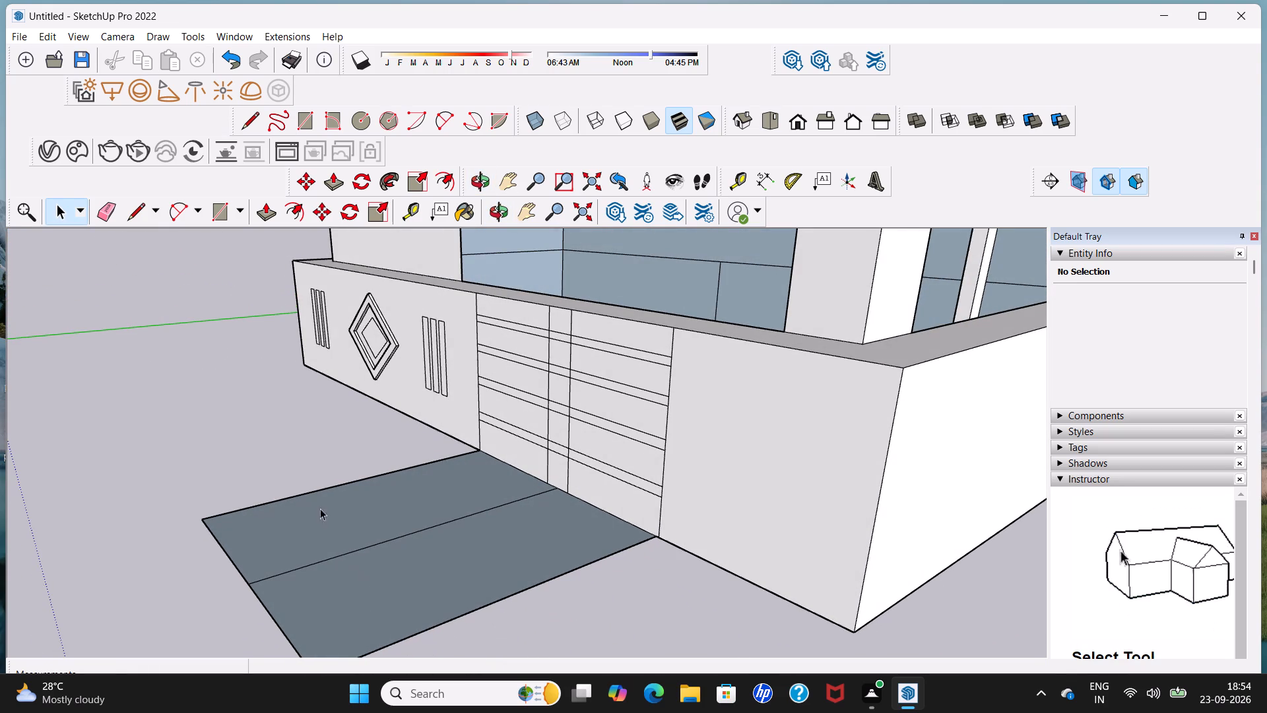
{"action": "scroll", "coordinate": [320, 508], "scroll_direction": "up", "scroll_amount": 3}
{"action": "middle_click_drag", "start_coordinate": [344, 541], "coordinate": [308, 539]}
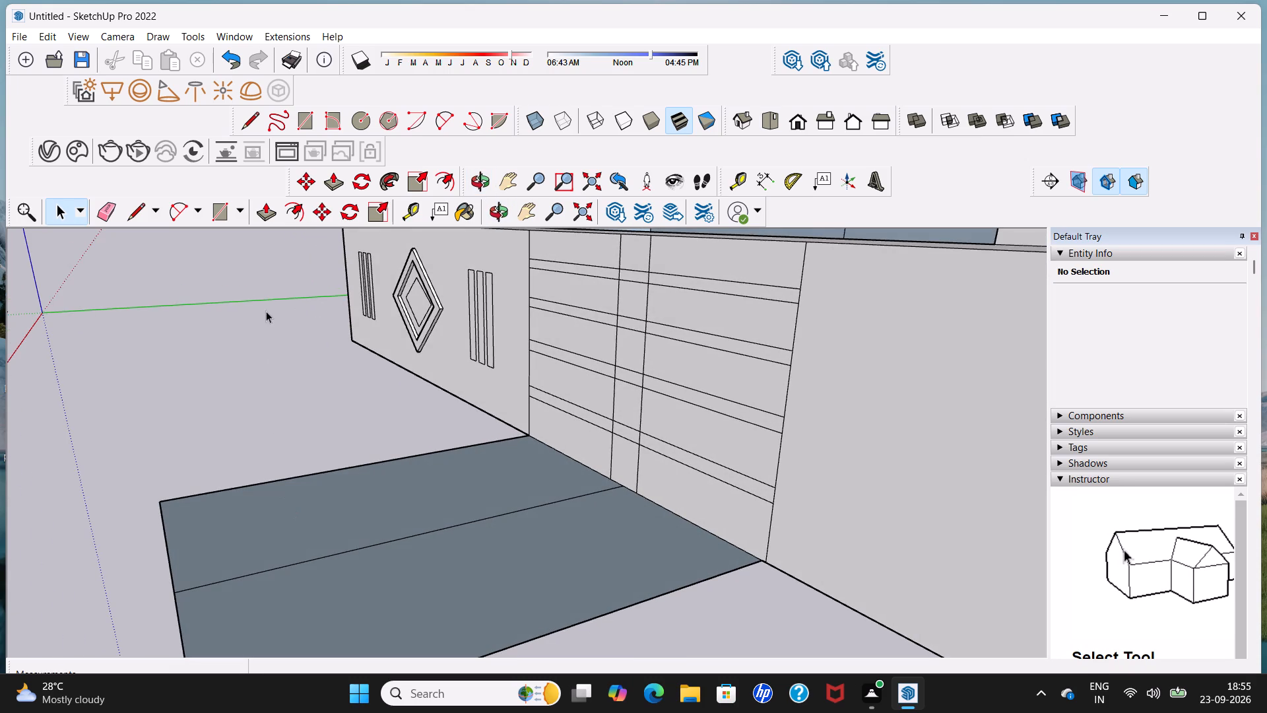
{"action": "left_click", "coordinate": [251, 121]}
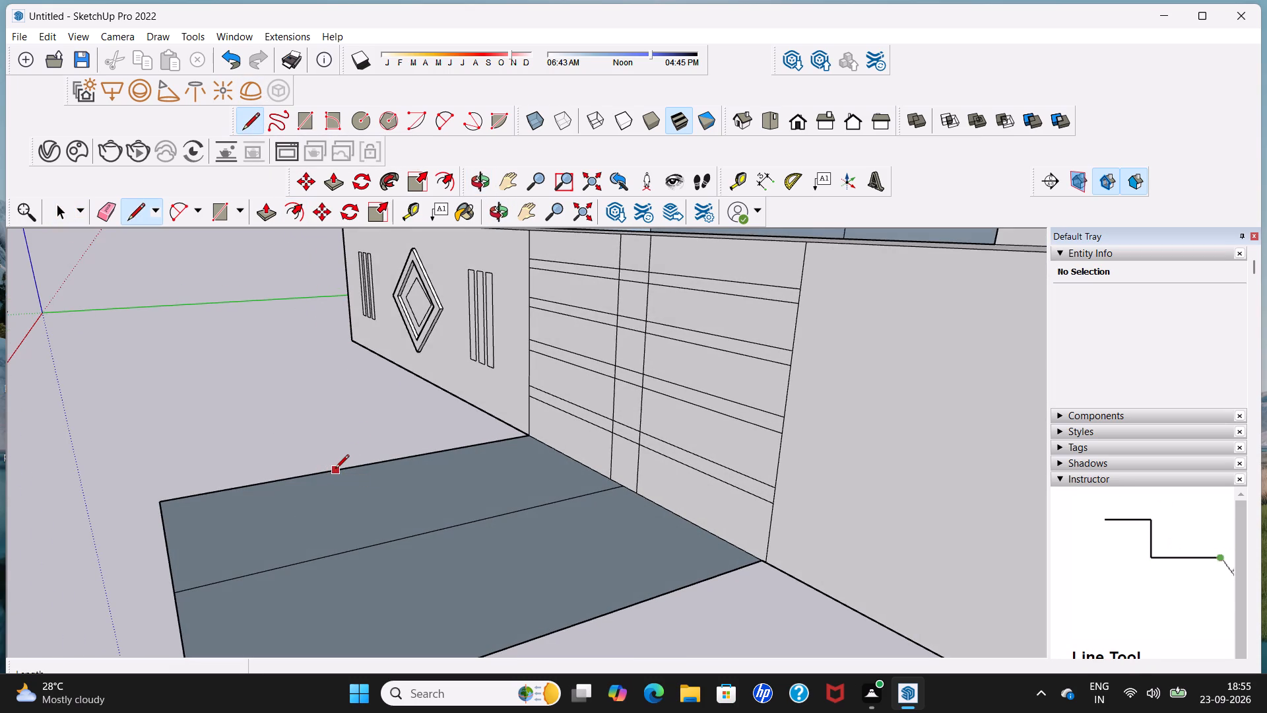
{"action": "left_click", "coordinate": [335, 469]}
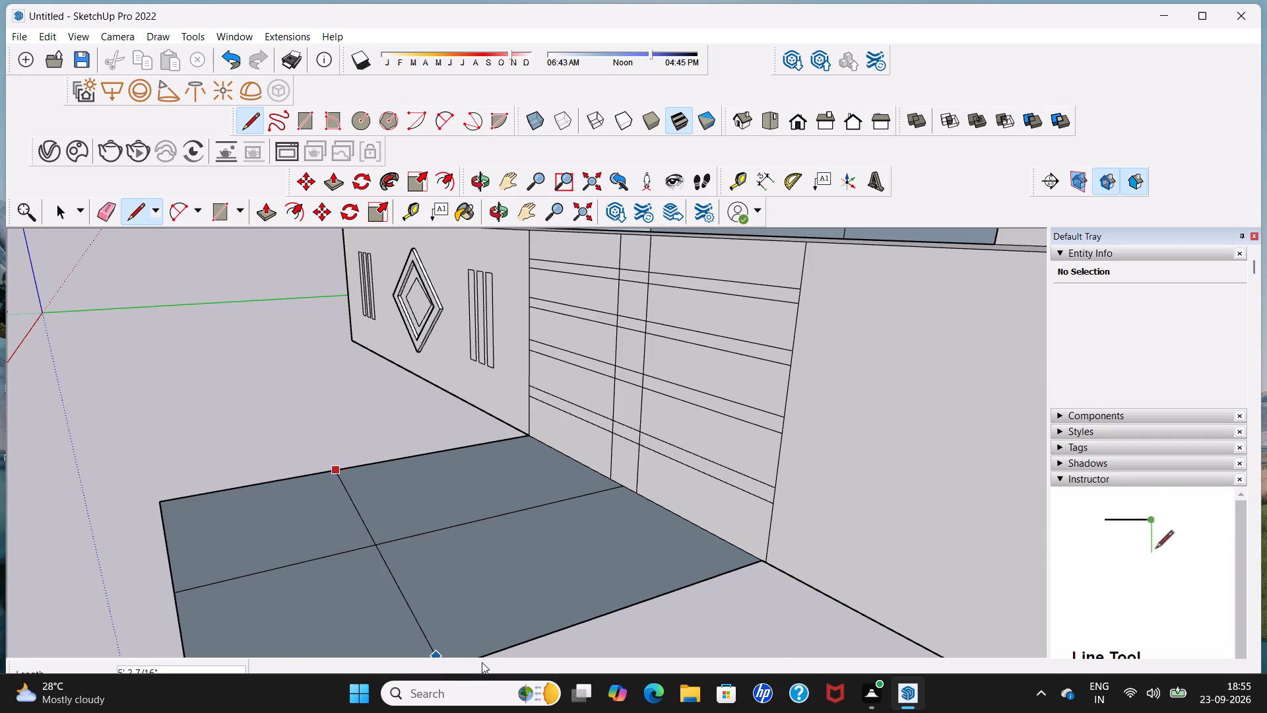
{"action": "scroll", "coordinate": [486, 651], "scroll_direction": "down", "scroll_amount": 5}
{"action": "left_click", "coordinate": [486, 646]}
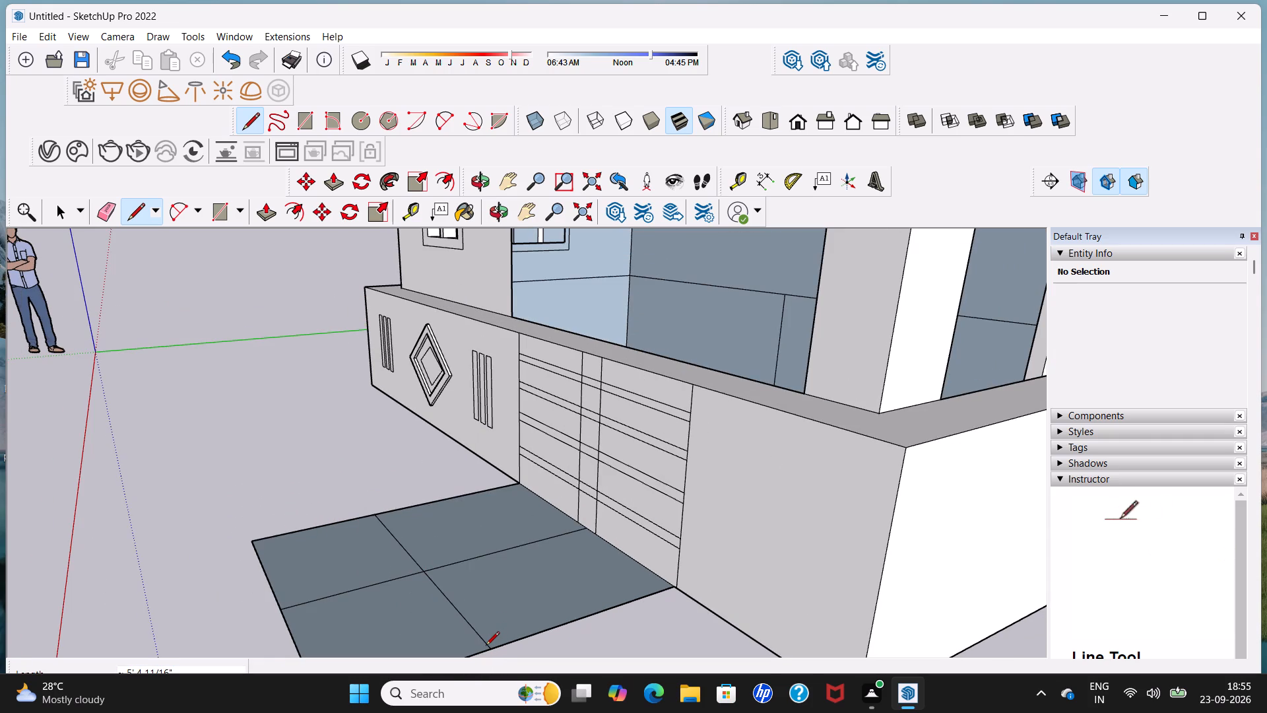
Erase the outer edges and lines of the four-part ground face, leaving only the two panels beside the lined wall section.
{"action": "key", "text": "space"}
{"action": "scroll", "coordinate": [467, 619], "scroll_direction": "down", "scroll_amount": 5}
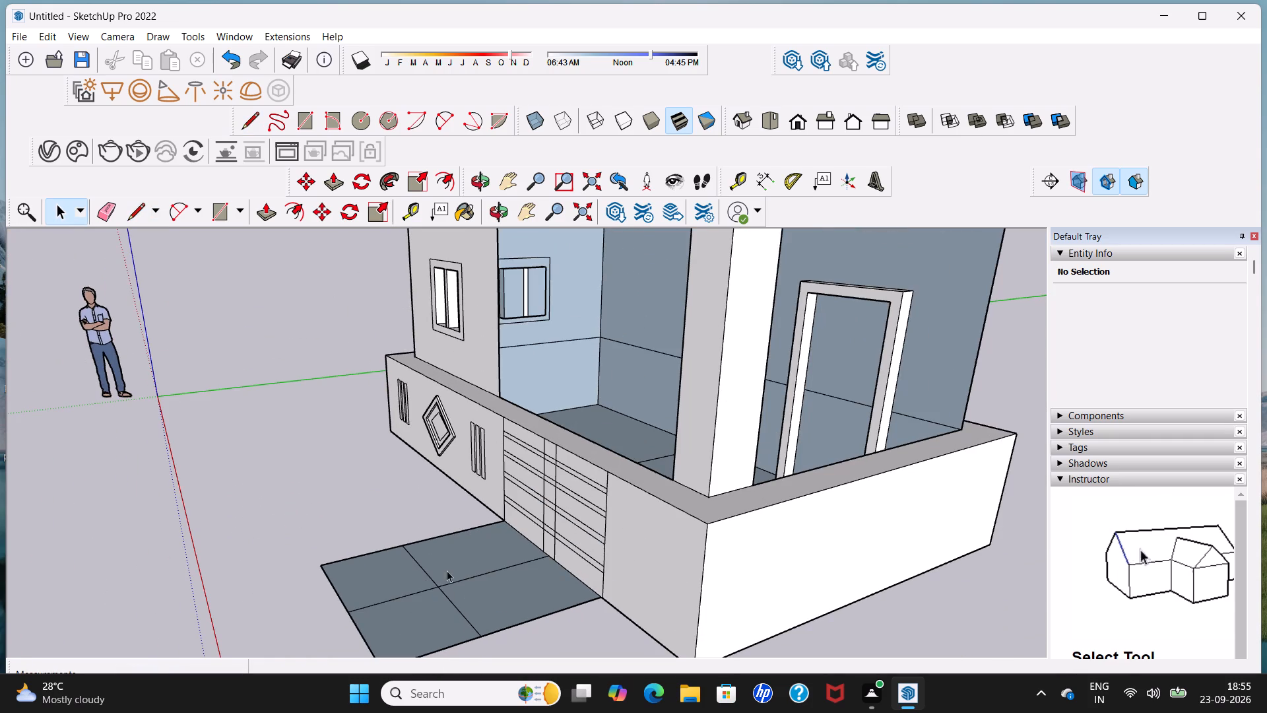
{"action": "middle_click_drag", "start_coordinate": [440, 584], "coordinate": [438, 557]}
{"action": "middle_click_drag", "start_coordinate": [436, 562], "coordinate": [436, 531], "text": "shift"}
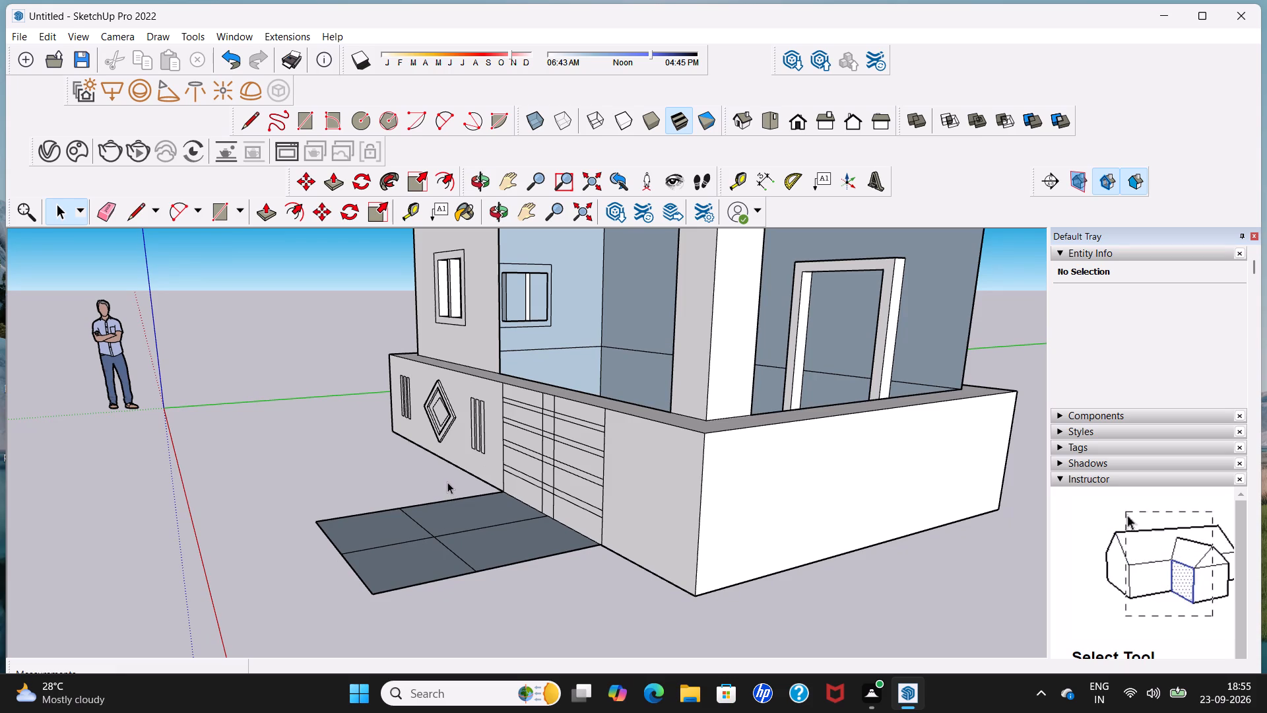
{"action": "left_click", "coordinate": [106, 218]}
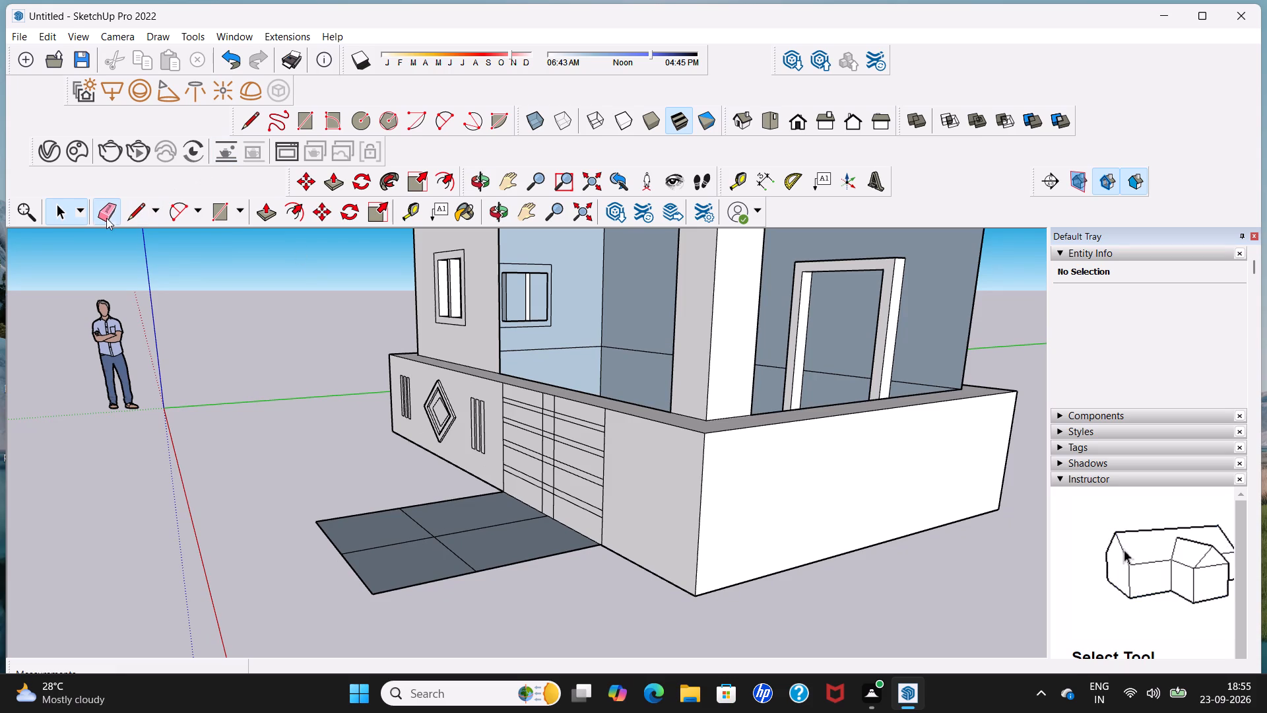
{"action": "left_click_drag", "start_coordinate": [339, 494], "coordinate": [420, 647]}
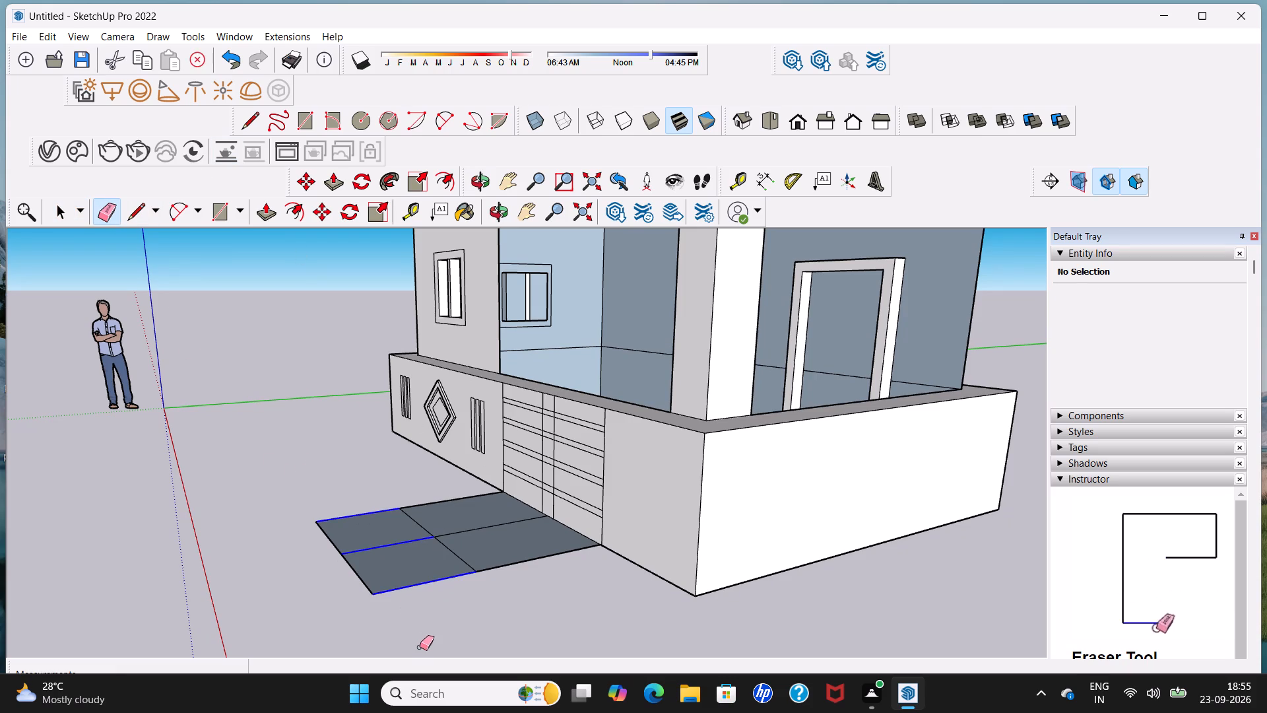
{"action": "left_click_drag", "start_coordinate": [420, 647], "coordinate": [420, 642]}
{"action": "left_click_drag", "start_coordinate": [371, 566], "coordinate": [331, 577]}
Draw a line across the ground panel nearer the wall corner, starting about 1' 3" from the wall along the centre line.
{"action": "scroll", "coordinate": [331, 571], "scroll_direction": "down", "scroll_amount": 3}
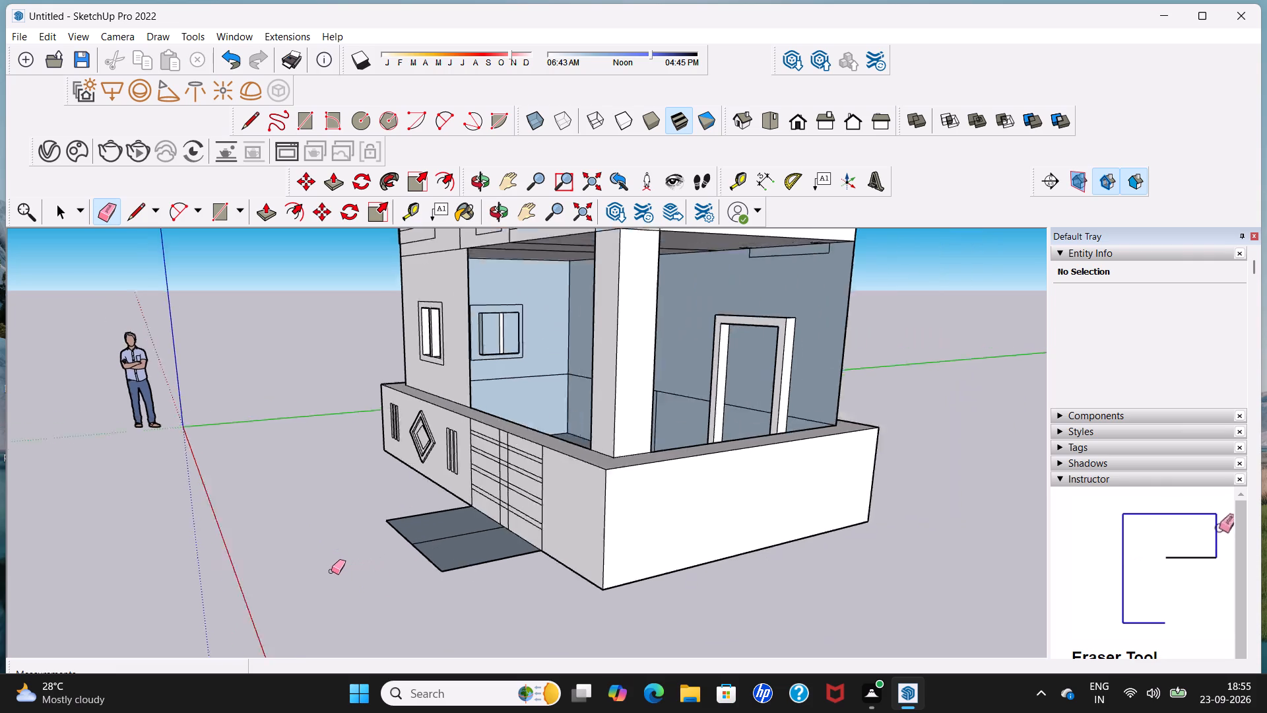
{"action": "scroll", "coordinate": [331, 571], "scroll_direction": "down", "scroll_amount": 3}
{"action": "middle_click_drag", "start_coordinate": [355, 559], "coordinate": [383, 682]}
{"action": "scroll", "coordinate": [392, 639], "scroll_direction": "up", "scroll_amount": 2}
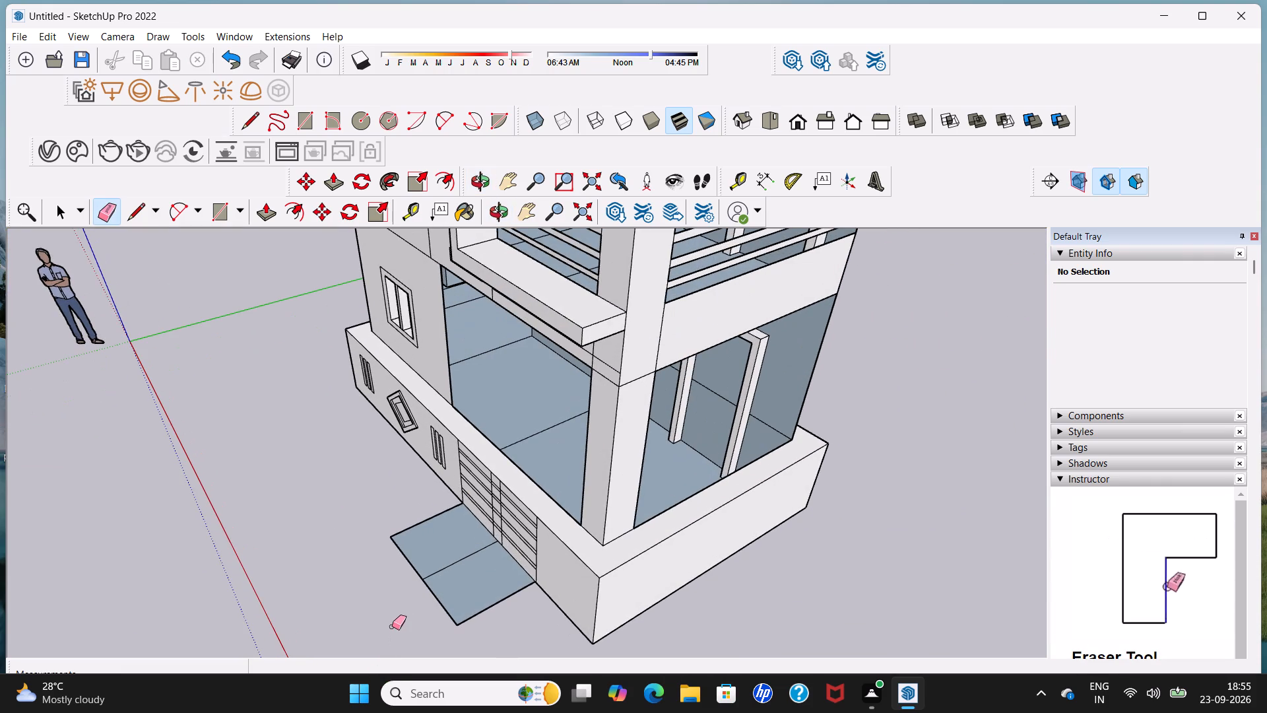
{"action": "key", "text": "space"}
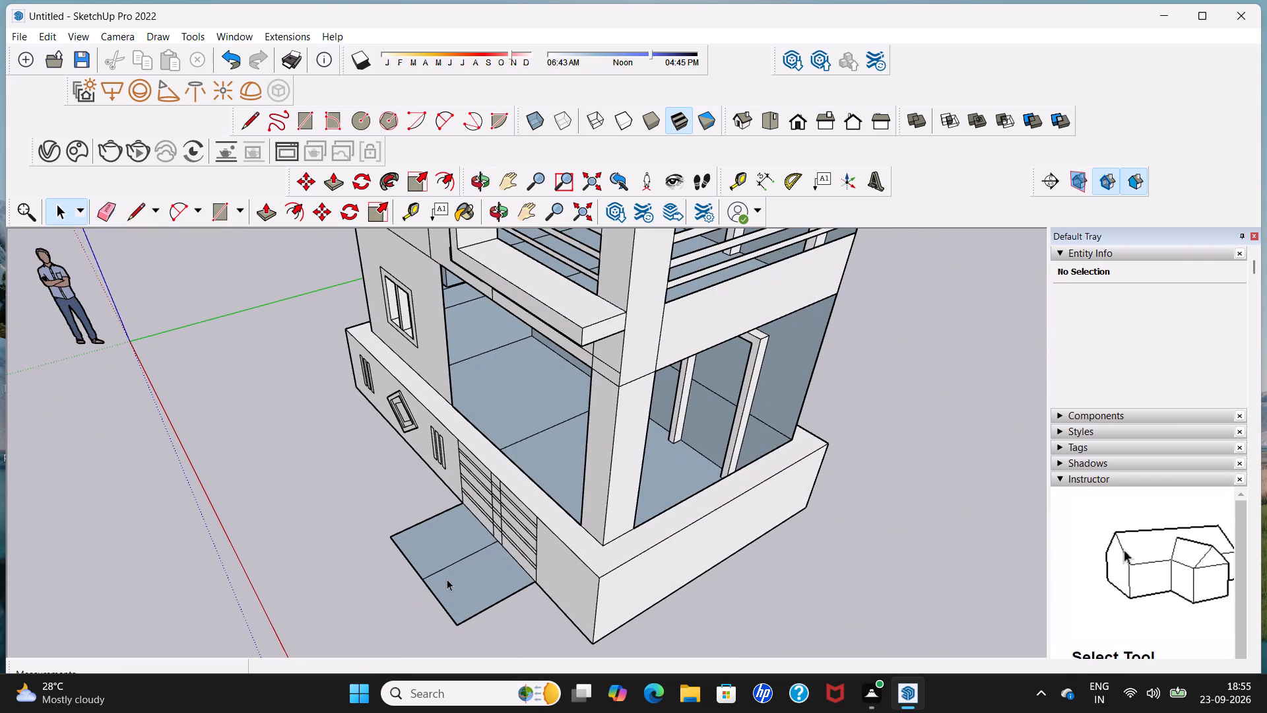
{"action": "scroll", "coordinate": [447, 579], "scroll_direction": "up", "scroll_amount": 3}
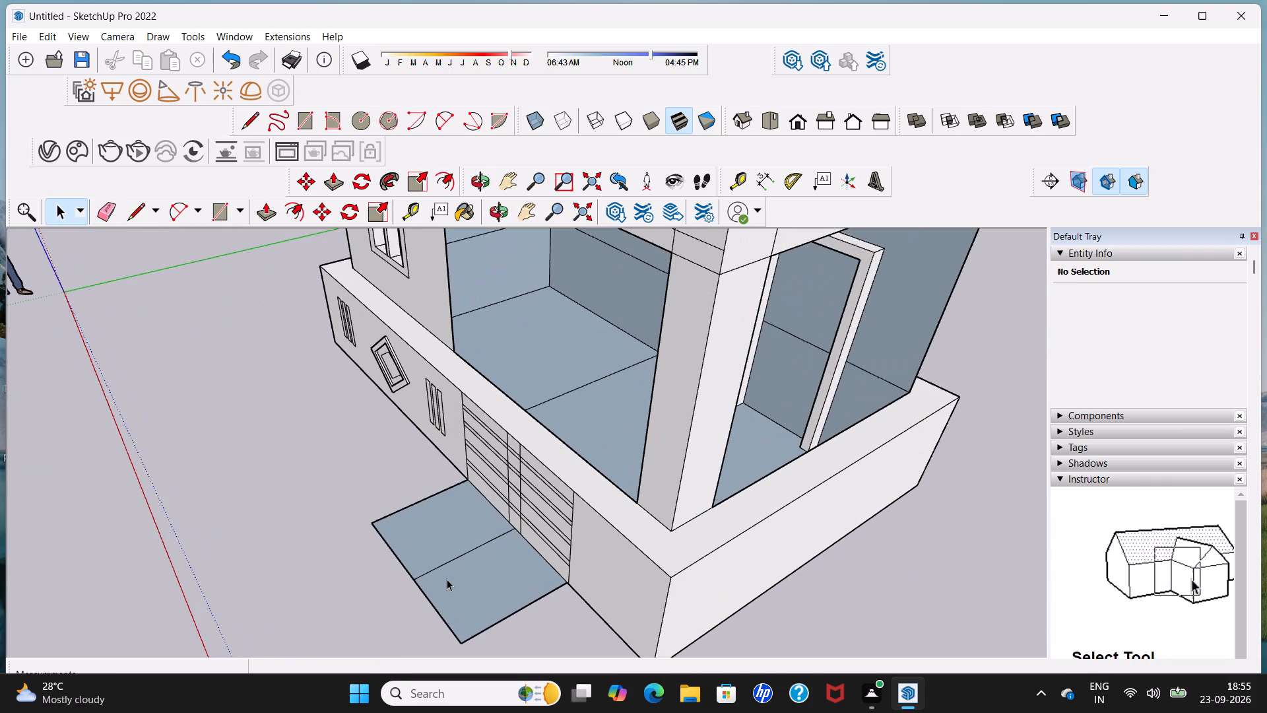
{"action": "scroll", "coordinate": [447, 560], "scroll_direction": "up", "scroll_amount": 2}
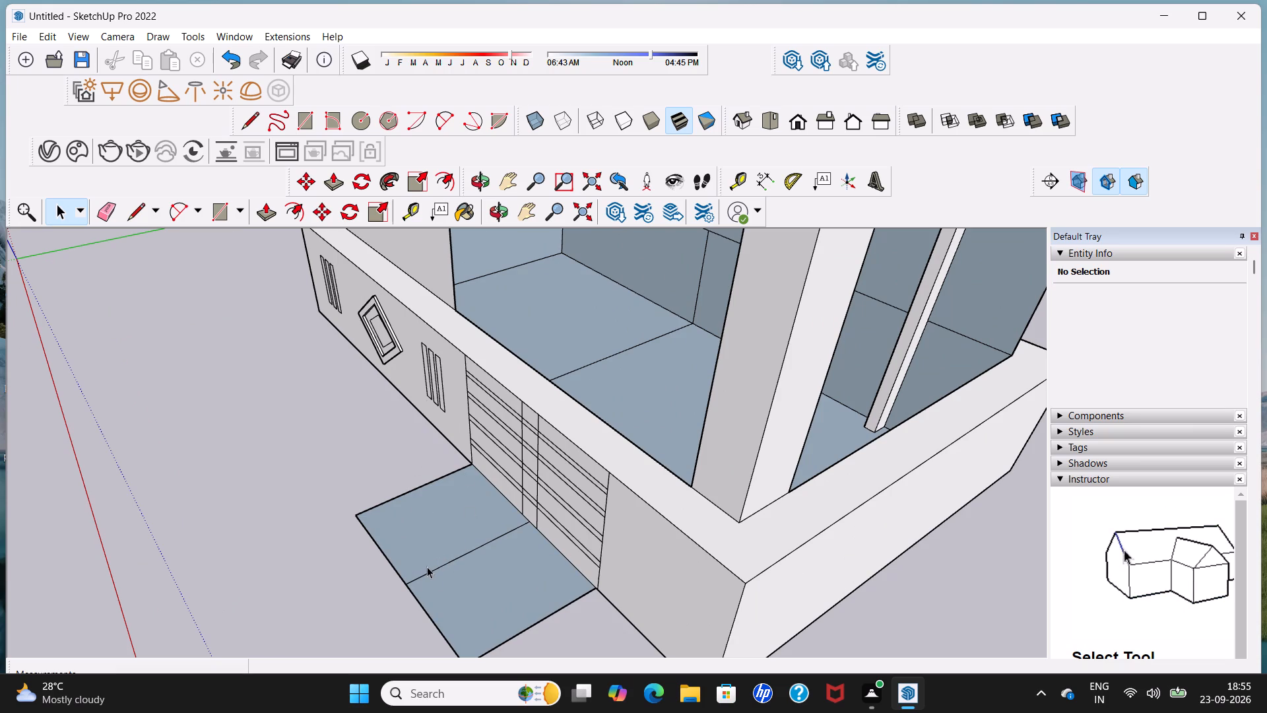
{"action": "middle_click_drag", "start_coordinate": [401, 557], "coordinate": [692, 467]}
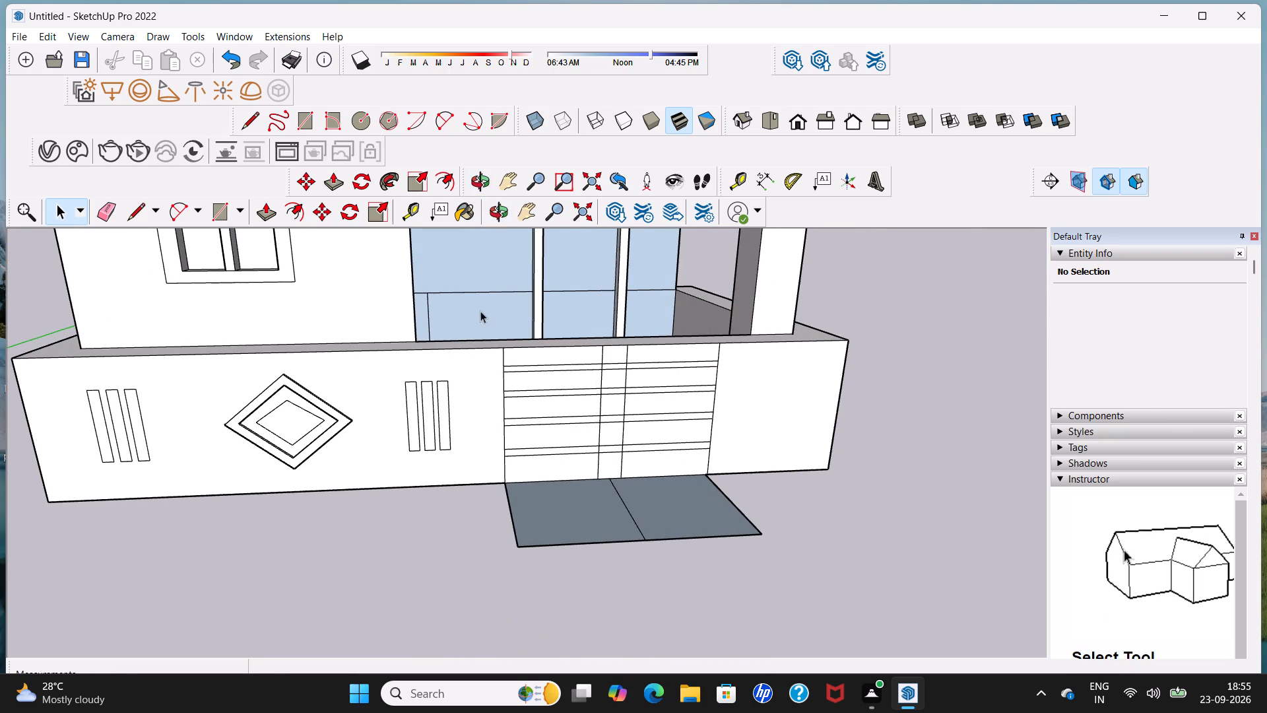
{"action": "middle_click_drag", "start_coordinate": [581, 484], "coordinate": [574, 553]}
{"action": "scroll", "coordinate": [605, 531], "scroll_direction": "up", "scroll_amount": 4}
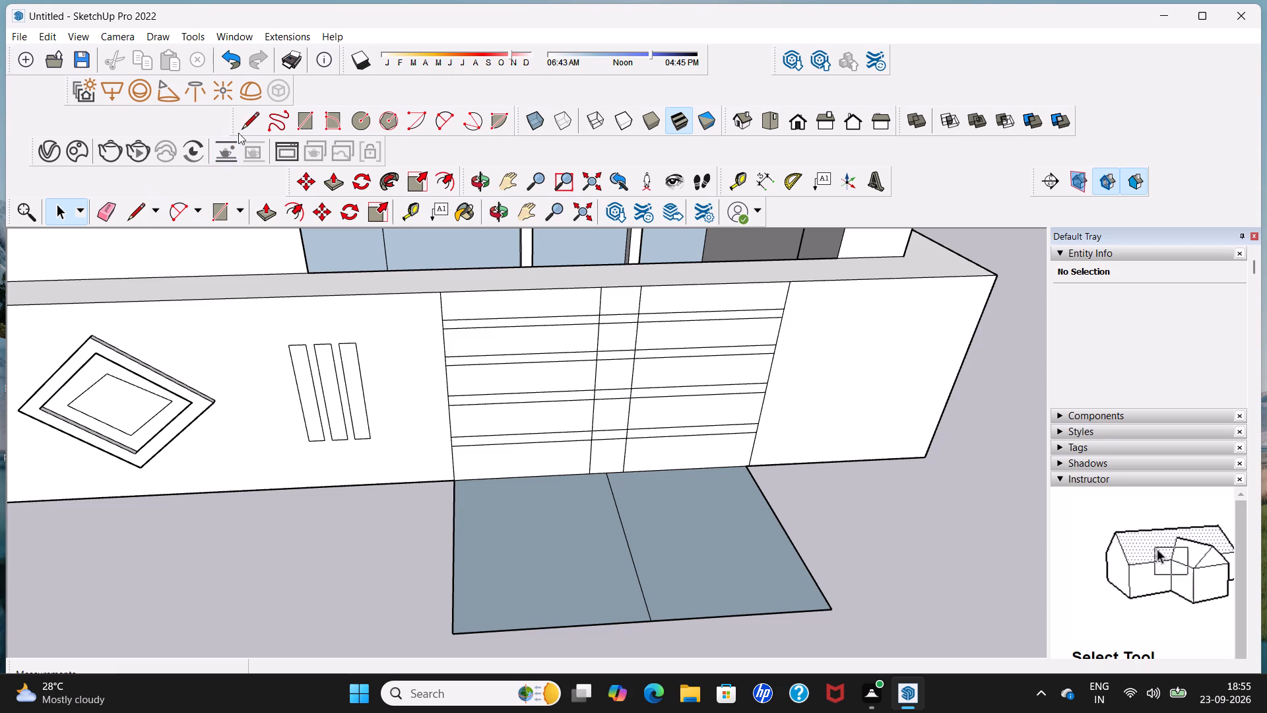
{"action": "left_click", "coordinate": [245, 123]}
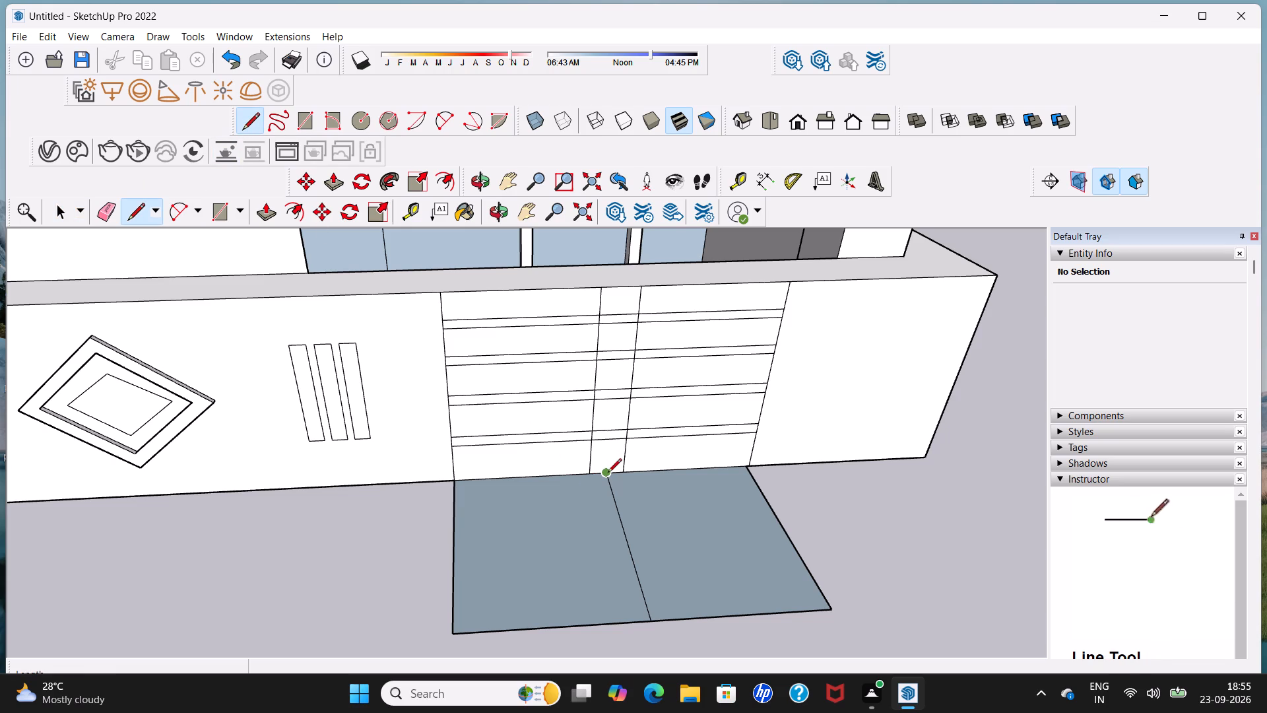
{"action": "left_click", "coordinate": [608, 473]}
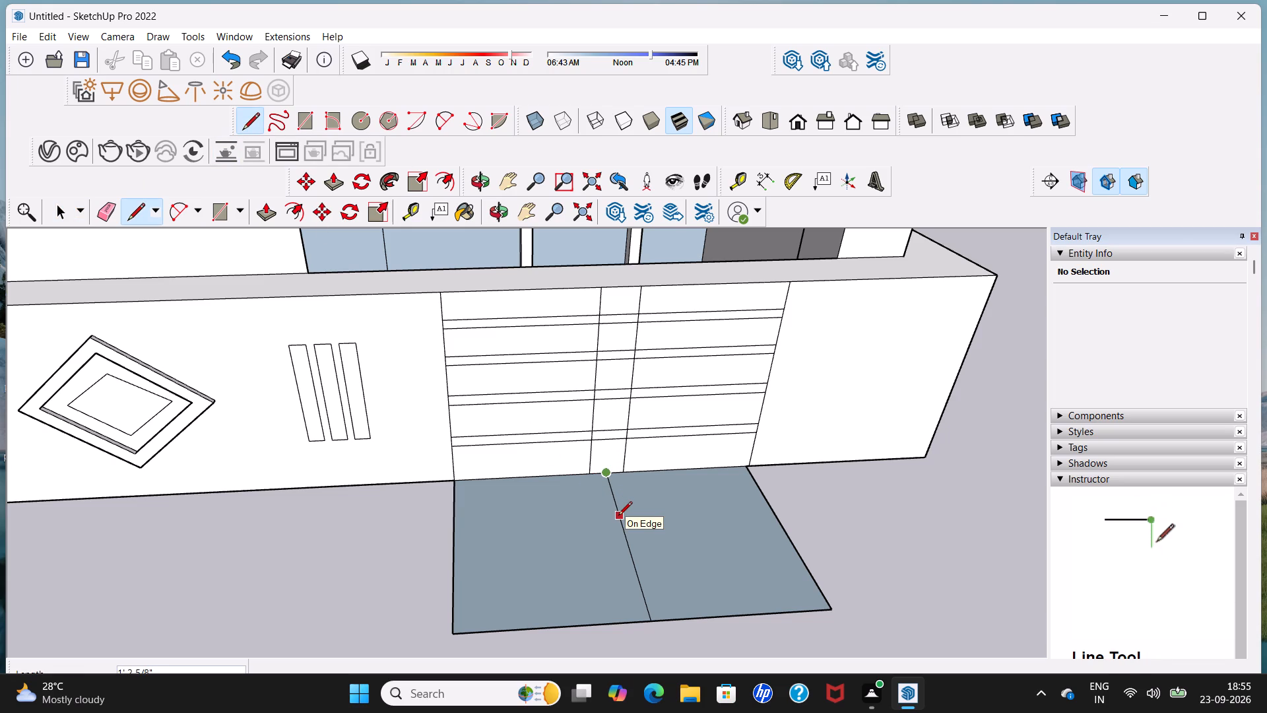
{"action": "left_click", "coordinate": [618, 518]}
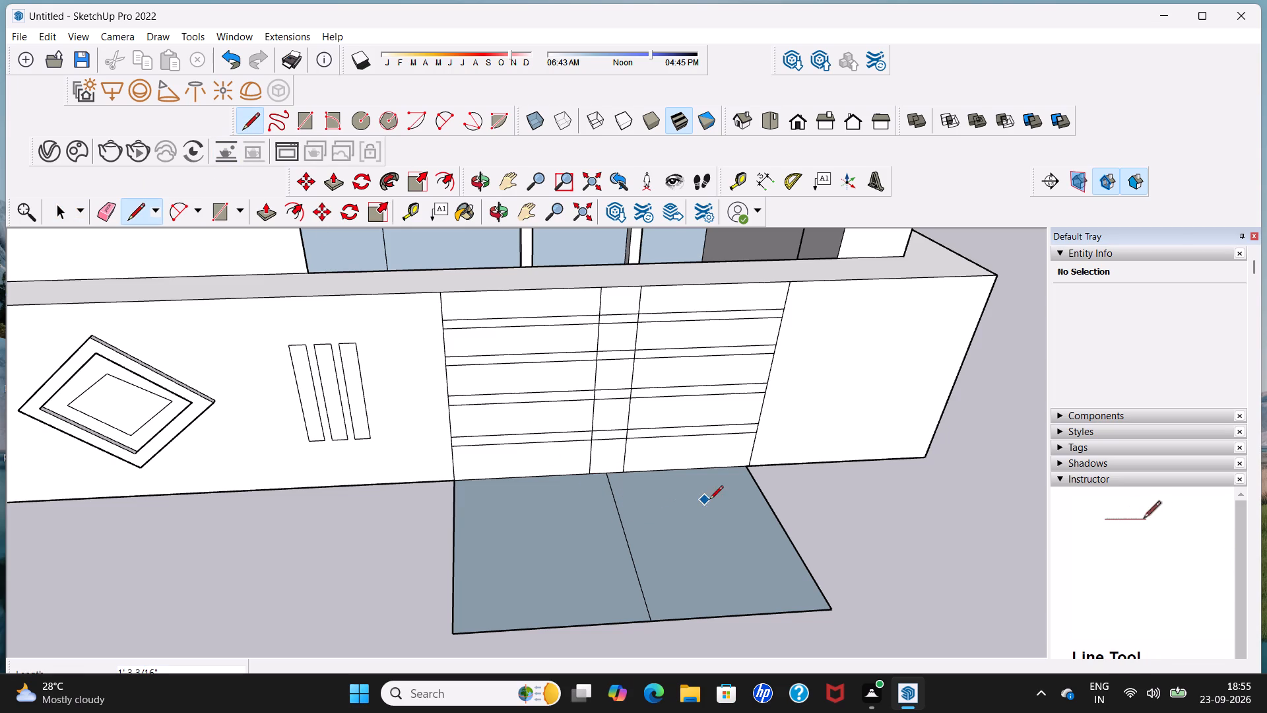
{"action": "left_click", "coordinate": [618, 518]}
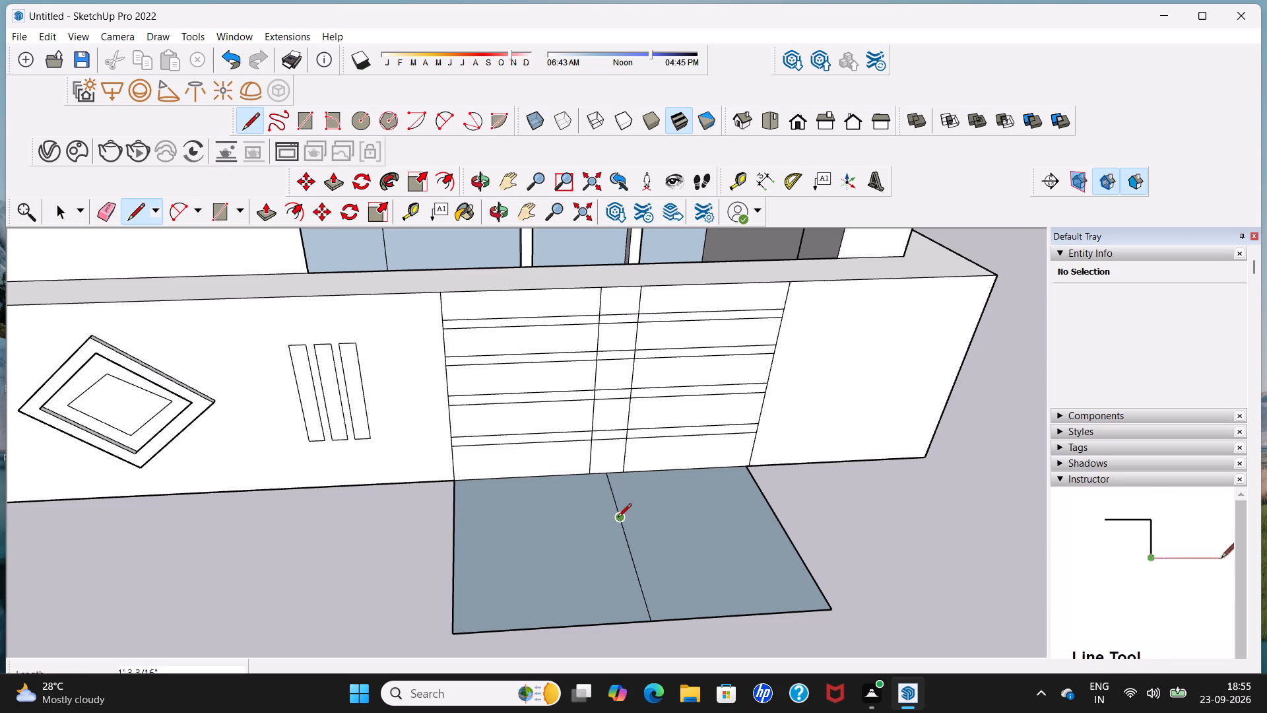
{"action": "left_click", "coordinate": [769, 503]}
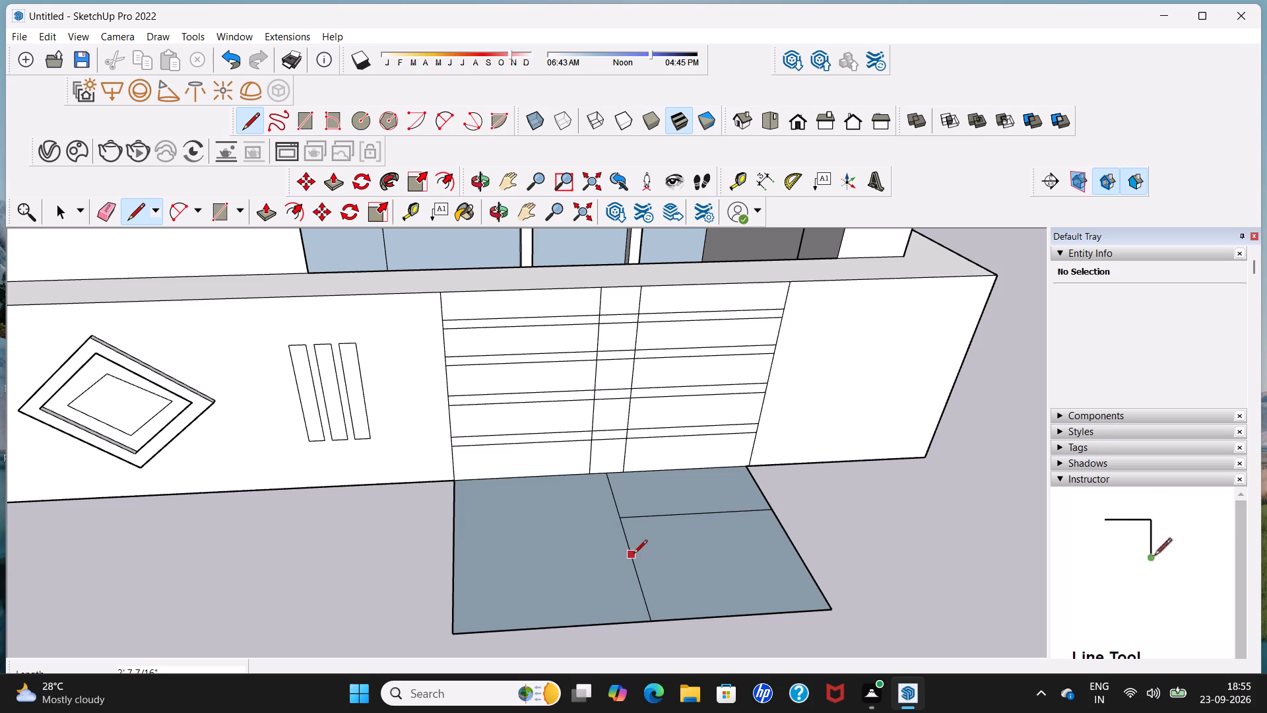
Draw a second line across the same panel from the midpoint of the remaining centre line to the opposite edge.
{"action": "scroll", "coordinate": [633, 558], "scroll_direction": "up", "scroll_amount": 1}
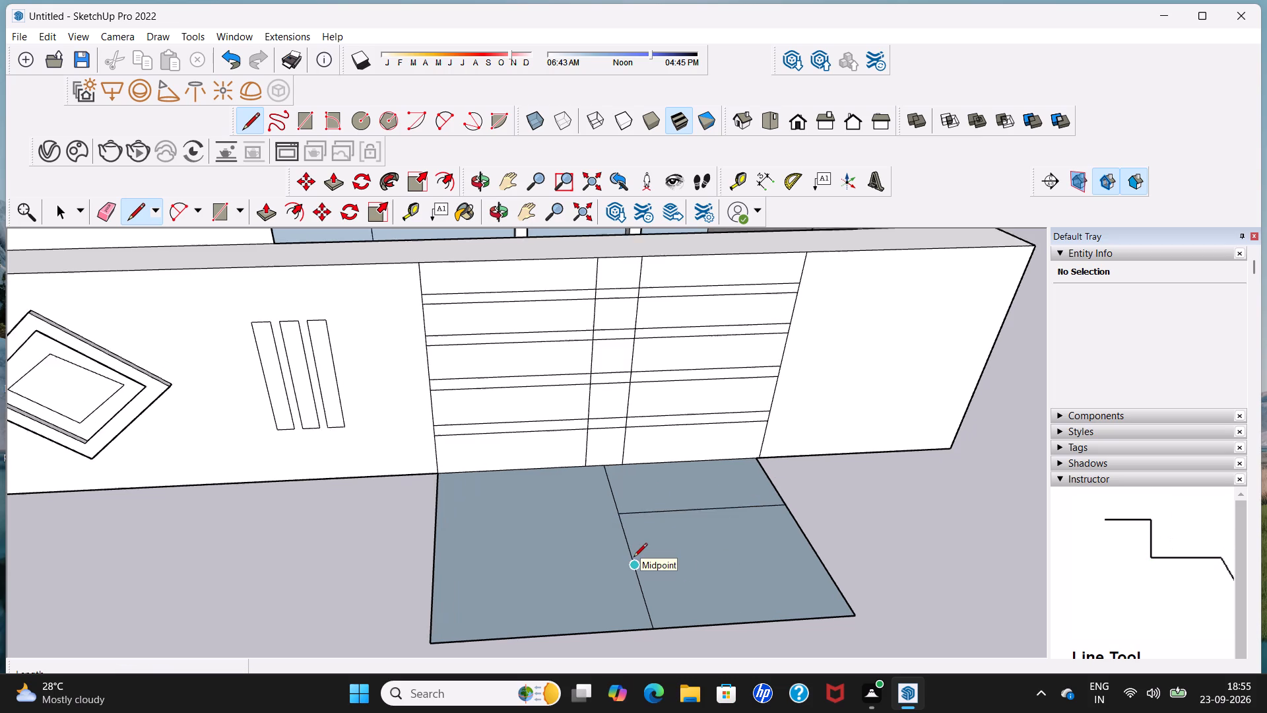
{"action": "scroll", "coordinate": [633, 558], "scroll_direction": "up", "scroll_amount": 2}
{"action": "left_click", "coordinate": [635, 564]}
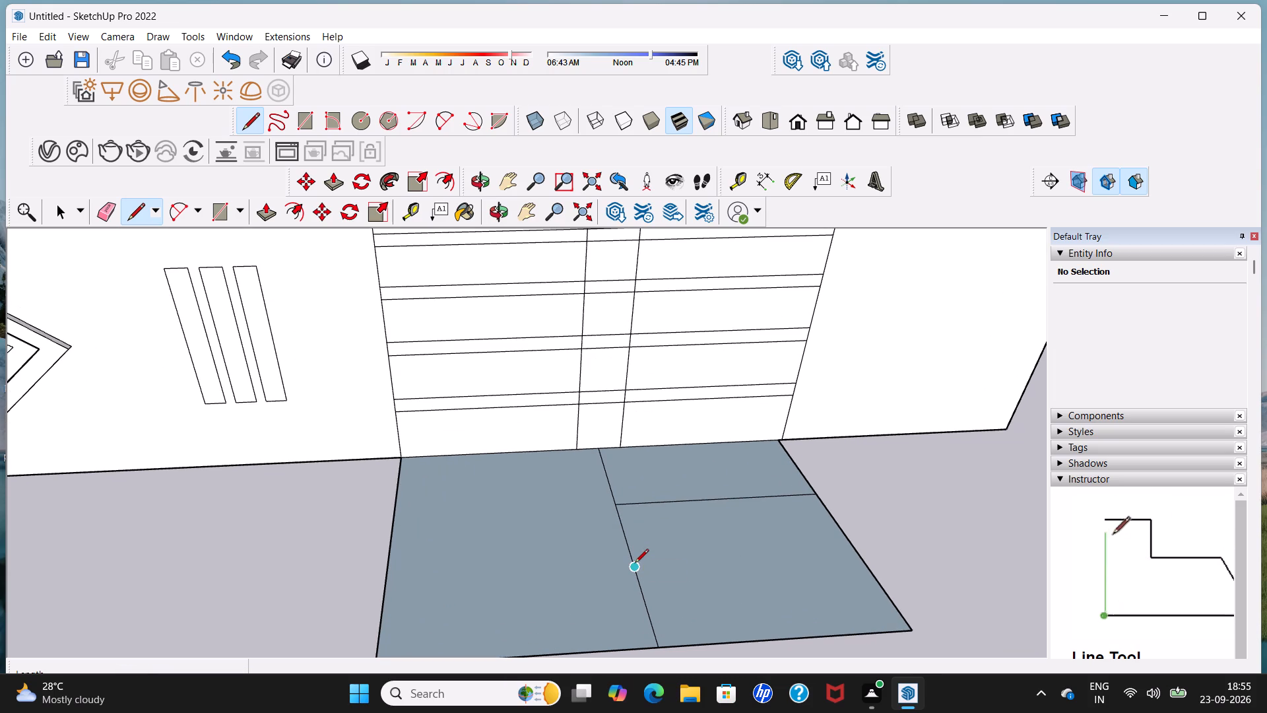
{"action": "left_click", "coordinate": [855, 548]}
Push/Pull the strip nearest the wall up about 9" to form the top step.
{"action": "scroll", "coordinate": [855, 548], "scroll_direction": "down", "scroll_amount": 5}
{"action": "middle_click_drag", "start_coordinate": [822, 545], "coordinate": [732, 627]}
{"action": "scroll", "coordinate": [822, 548], "scroll_direction": "down", "scroll_amount": 1}
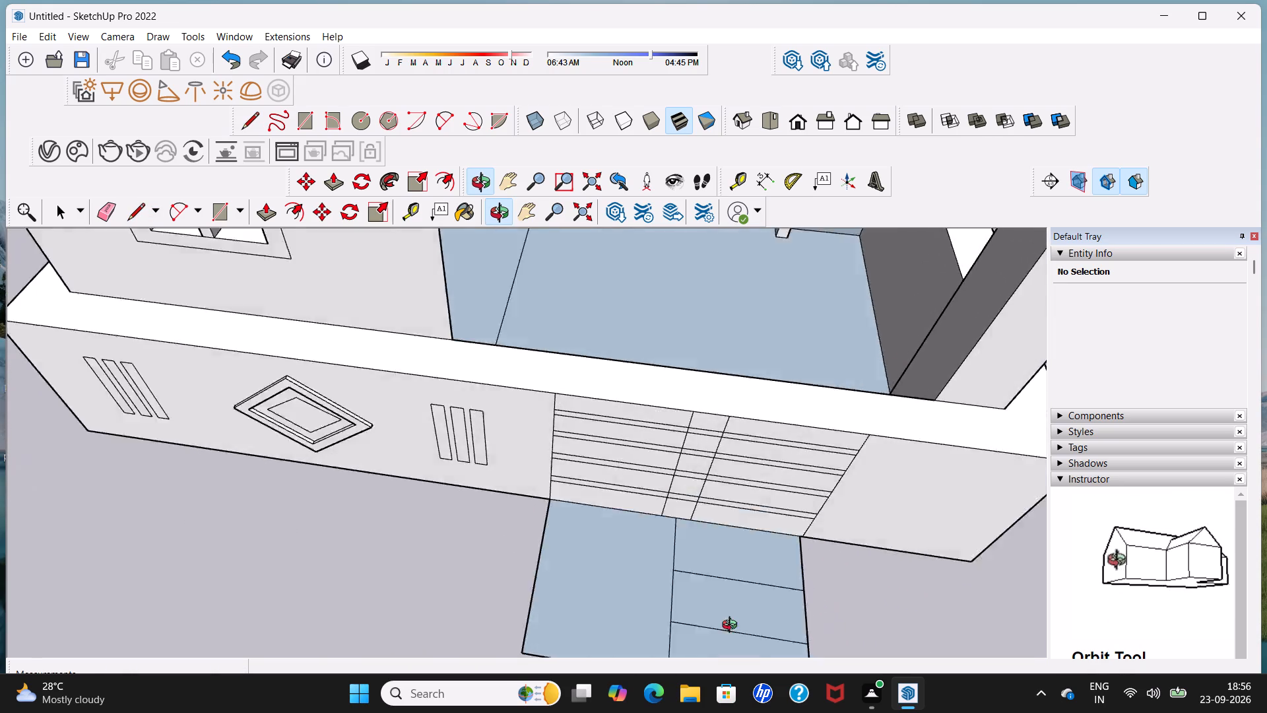
{"action": "middle_click_drag", "start_coordinate": [732, 627], "coordinate": [401, 480]}
{"action": "key", "text": "space"}
{"action": "middle_click_drag", "start_coordinate": [436, 539], "coordinate": [438, 516]}
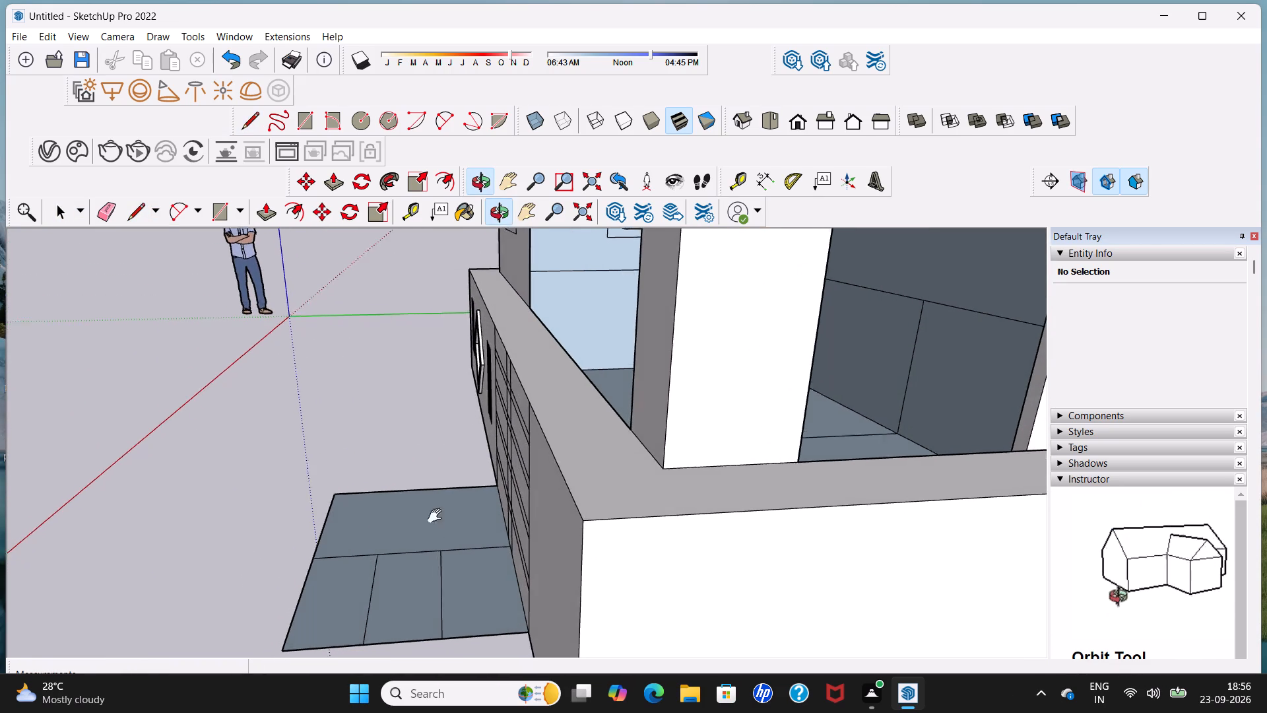
{"action": "middle_click_drag", "start_coordinate": [438, 516], "coordinate": [430, 425]}
{"action": "middle_click_drag", "start_coordinate": [428, 445], "coordinate": [439, 530]}
{"action": "scroll", "coordinate": [440, 526], "scroll_direction": "up", "scroll_amount": 3}
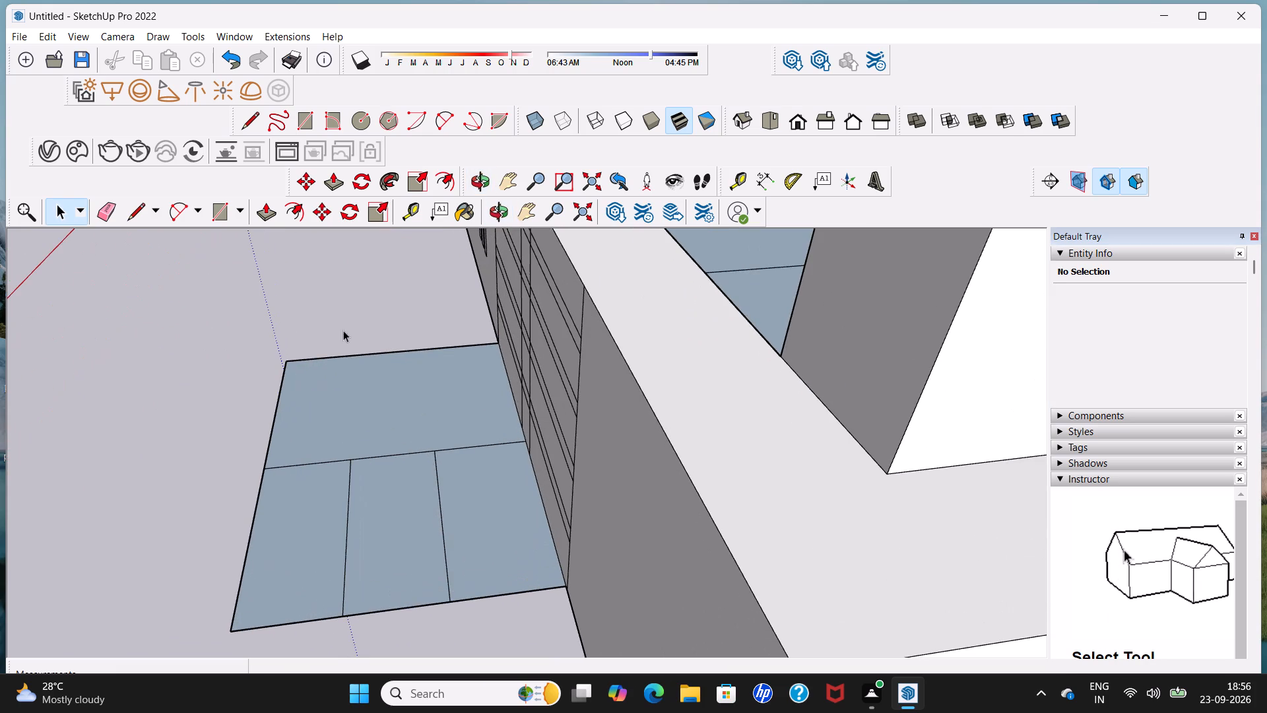
{"action": "left_click", "coordinate": [268, 211]}
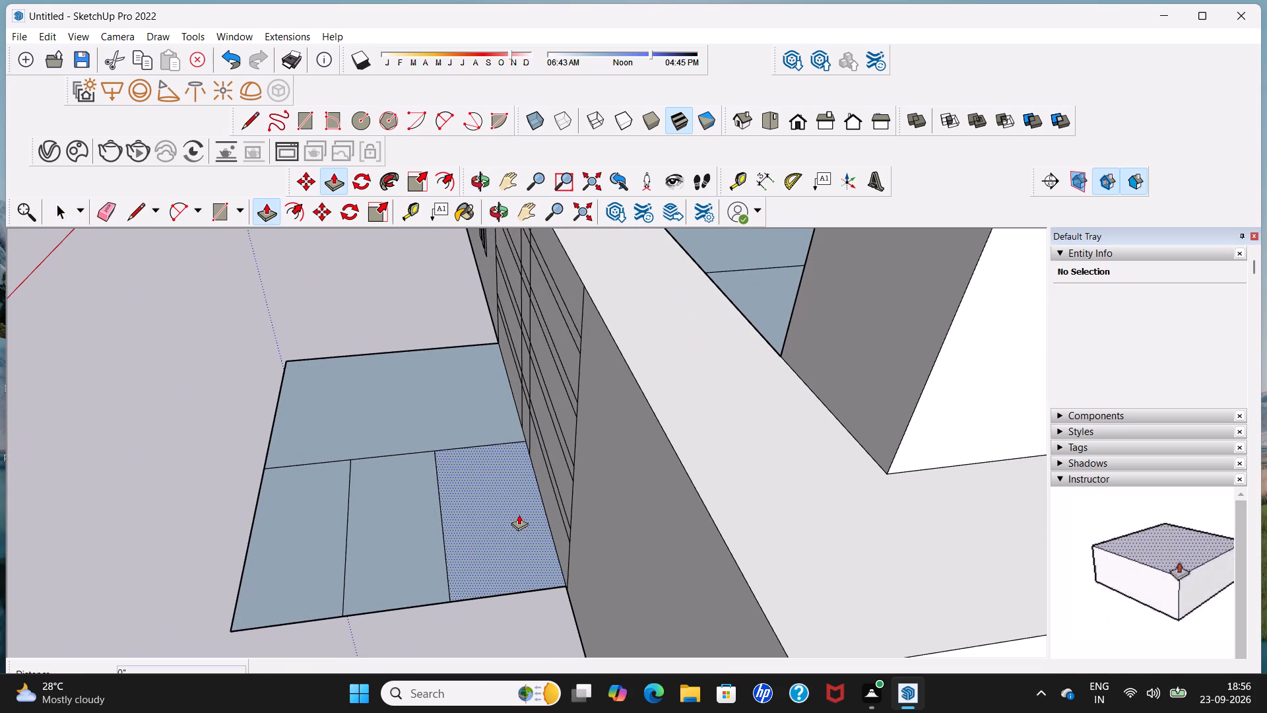
{"action": "left_click", "coordinate": [513, 516]}
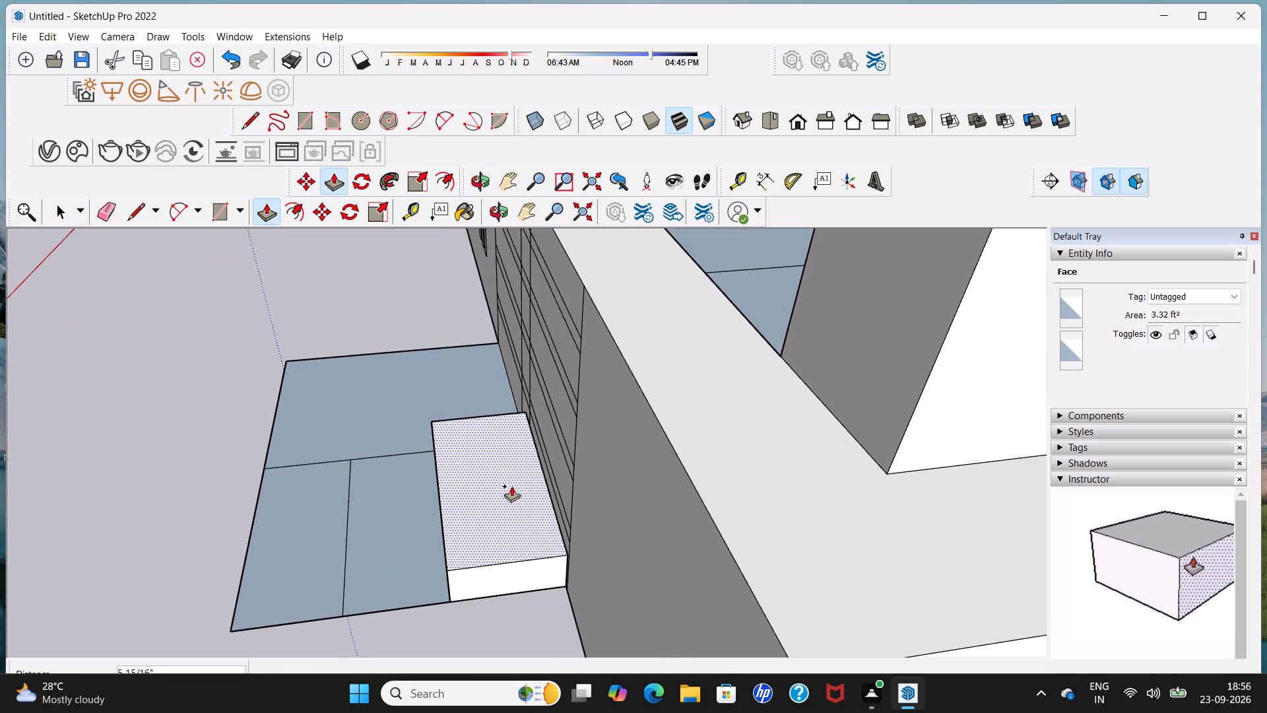
{"action": "middle_click_drag", "start_coordinate": [511, 487], "coordinate": [760, 452]}
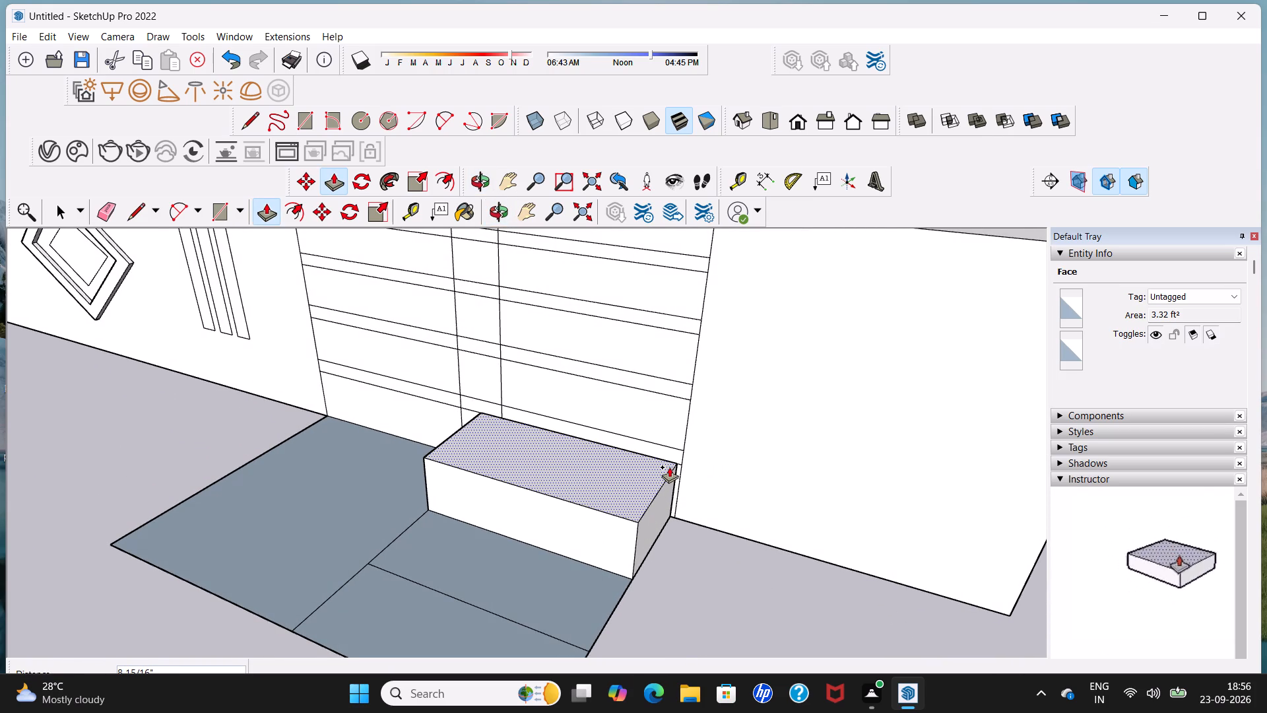
{"action": "left_click", "coordinate": [669, 467]}
Push/Pull the middle strip up about 6" to form the second step.
{"action": "left_click", "coordinate": [572, 602]}
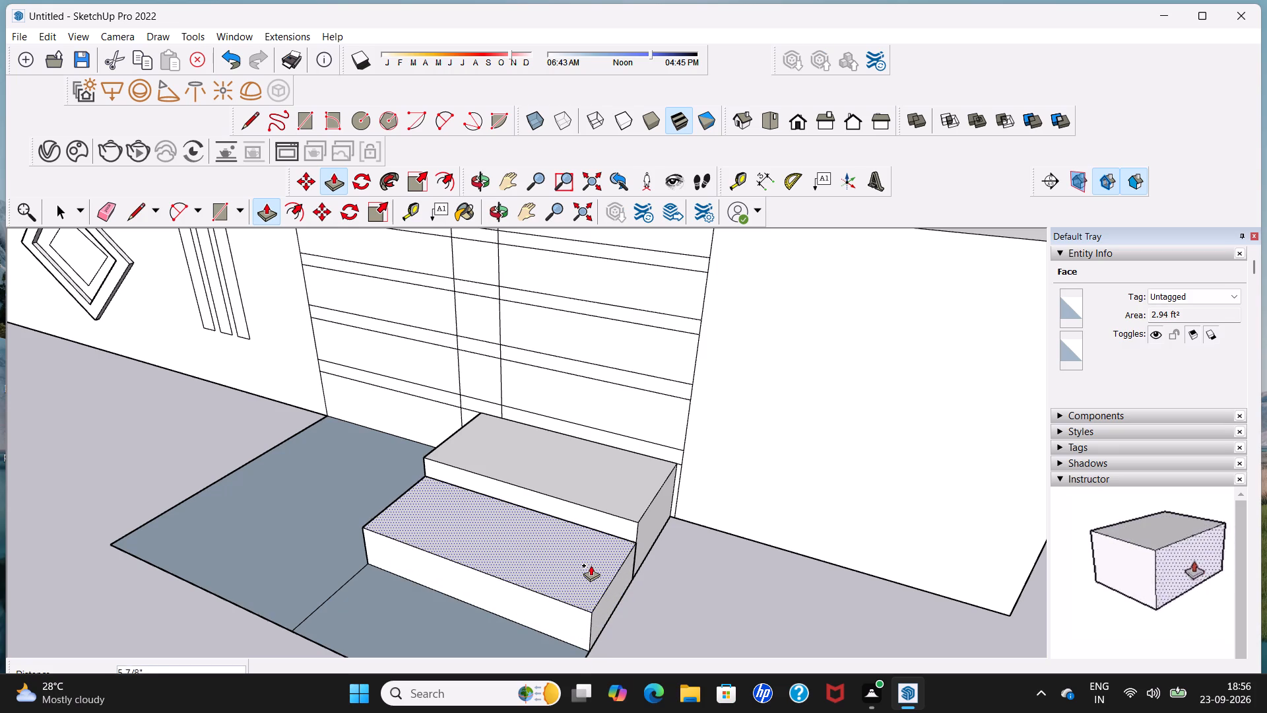
{"action": "left_click", "coordinate": [591, 565]}
Push/Pull the outermost strip up about 3 1/4" to form the lowest step.
{"action": "middle_click_drag", "start_coordinate": [572, 570], "coordinate": [414, 521]}
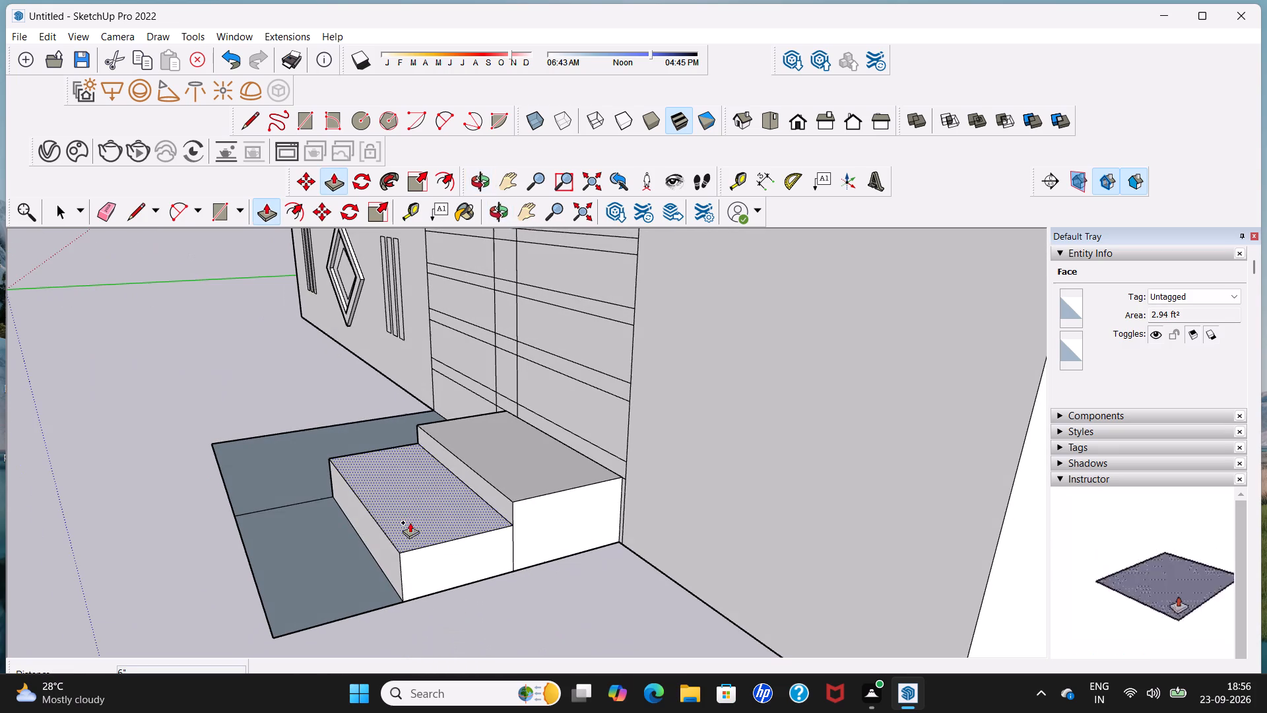
{"action": "left_click", "coordinate": [372, 574]}
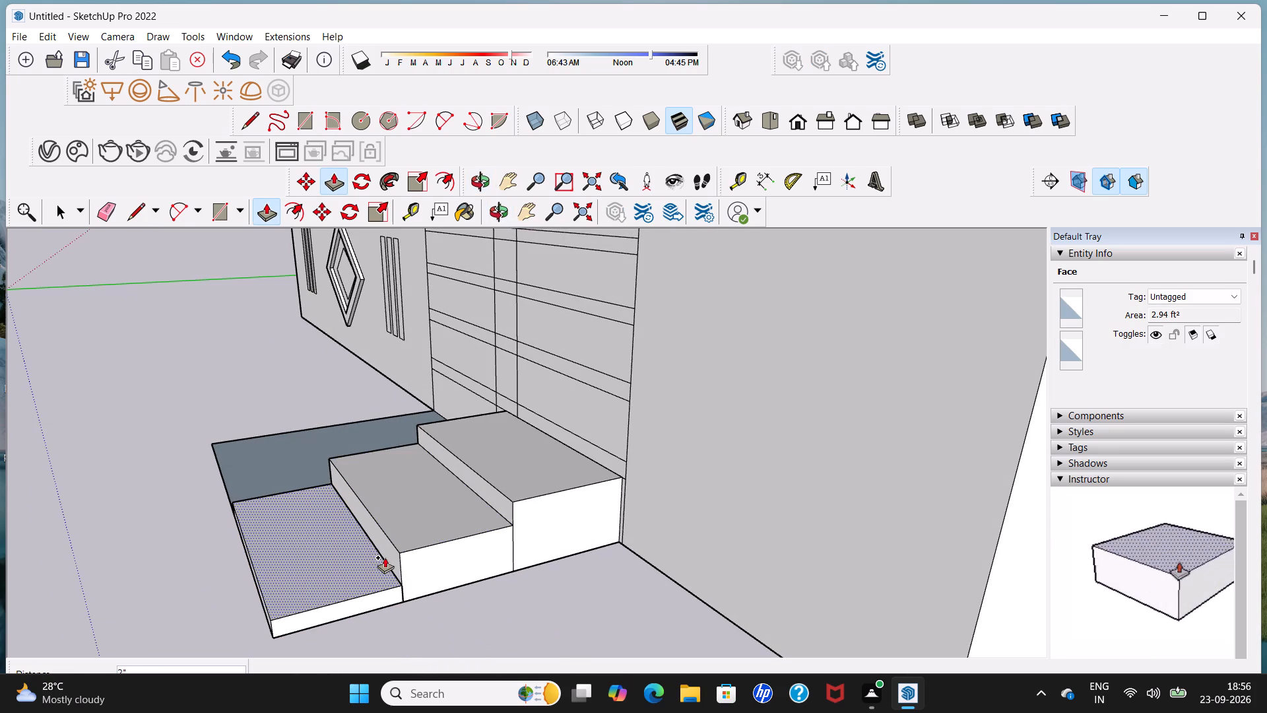
{"action": "middle_click_drag", "start_coordinate": [389, 552], "coordinate": [505, 538]}
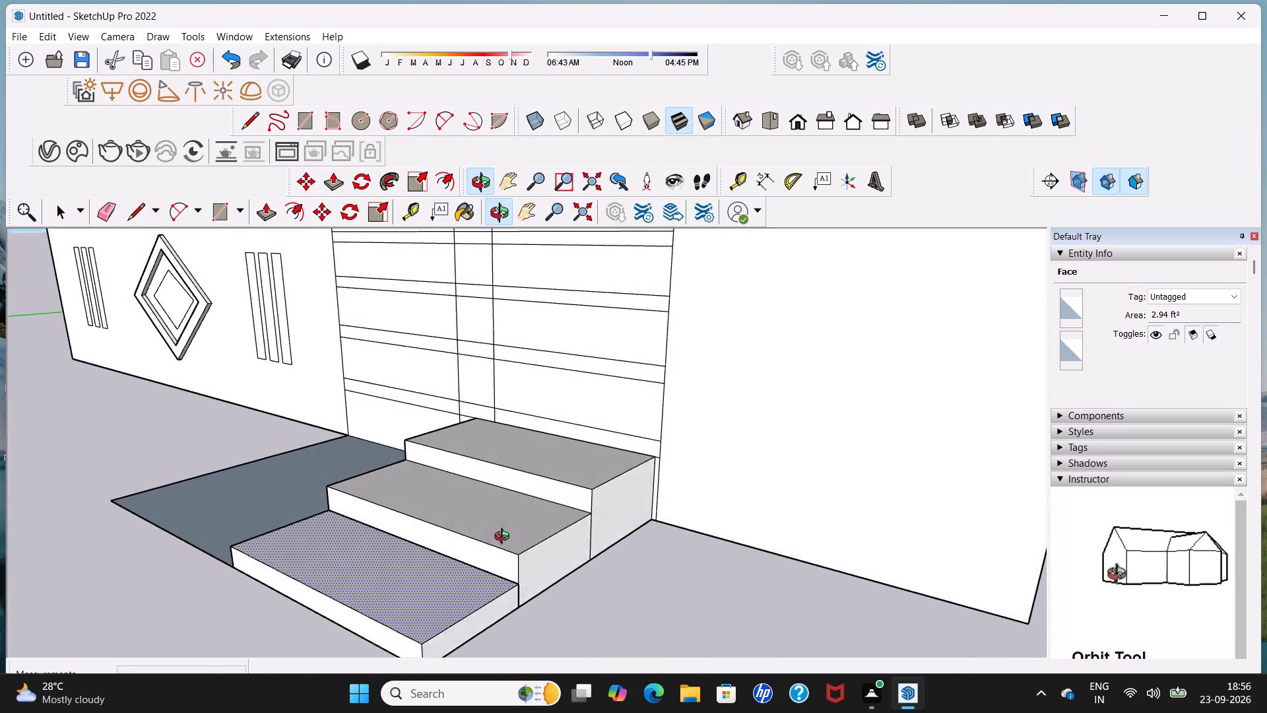
{"action": "middle_click_drag", "start_coordinate": [505, 538], "coordinate": [517, 535]}
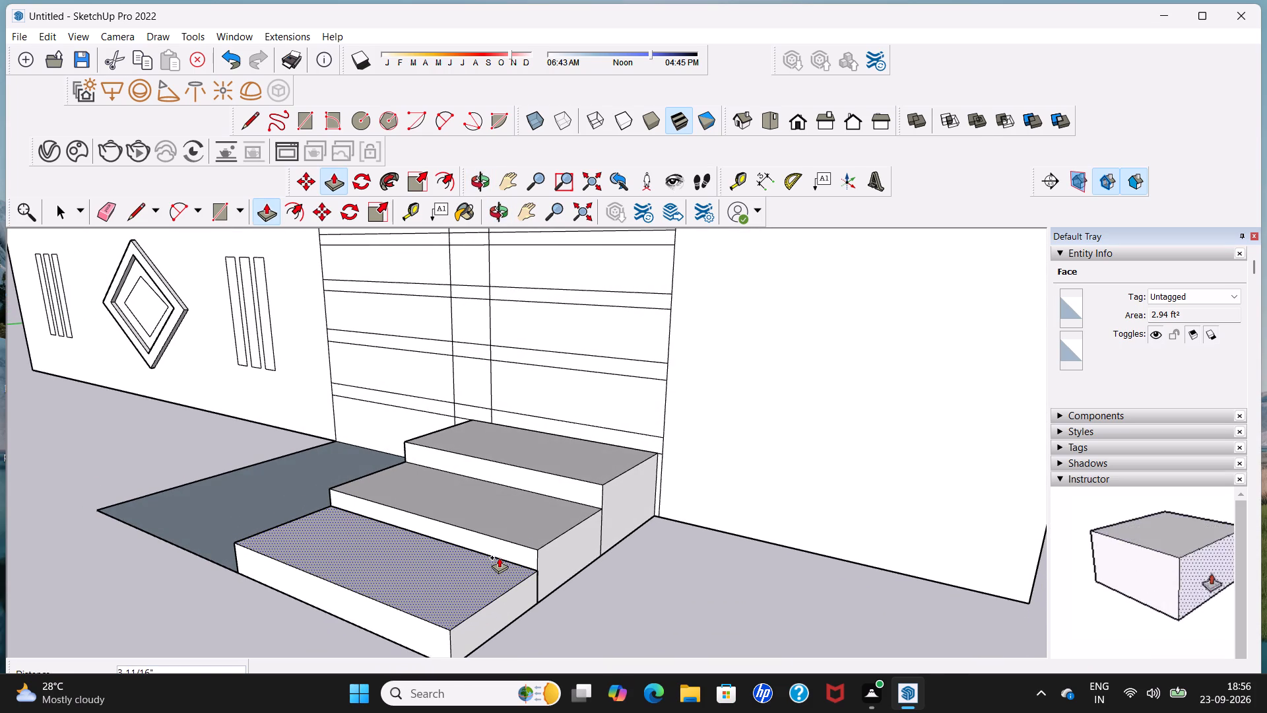
{"action": "left_click", "coordinate": [497, 561]}
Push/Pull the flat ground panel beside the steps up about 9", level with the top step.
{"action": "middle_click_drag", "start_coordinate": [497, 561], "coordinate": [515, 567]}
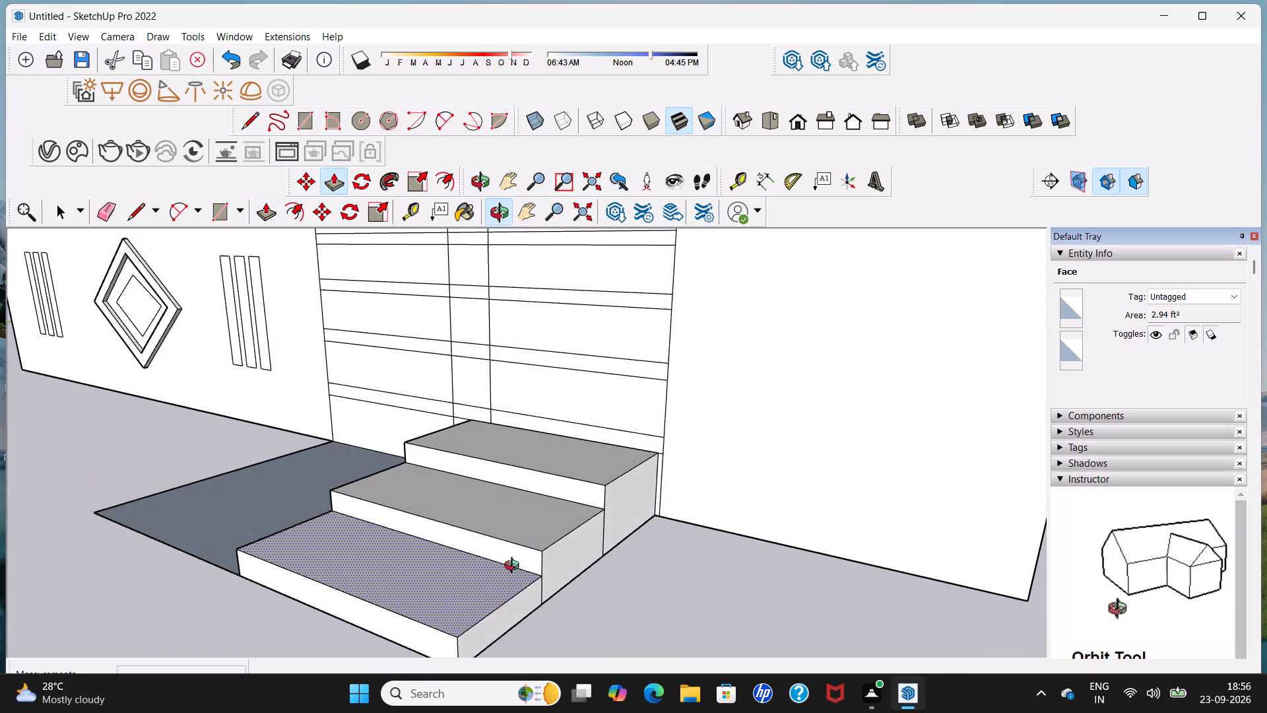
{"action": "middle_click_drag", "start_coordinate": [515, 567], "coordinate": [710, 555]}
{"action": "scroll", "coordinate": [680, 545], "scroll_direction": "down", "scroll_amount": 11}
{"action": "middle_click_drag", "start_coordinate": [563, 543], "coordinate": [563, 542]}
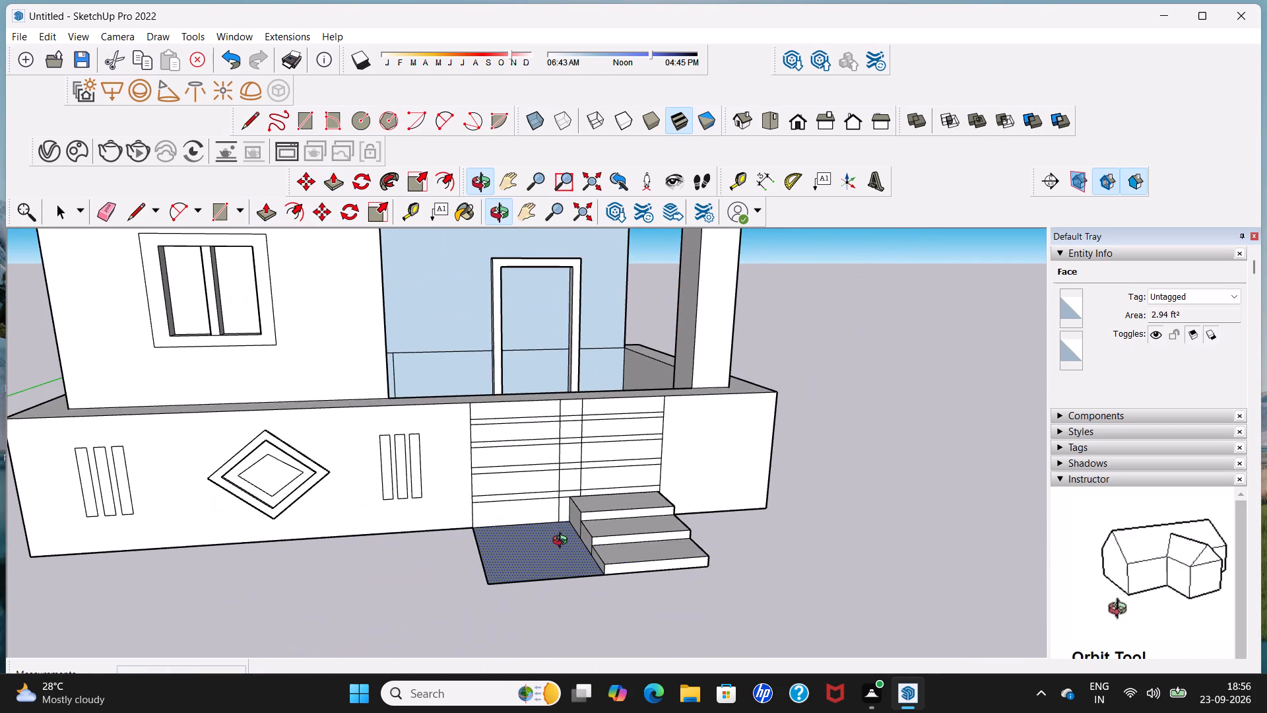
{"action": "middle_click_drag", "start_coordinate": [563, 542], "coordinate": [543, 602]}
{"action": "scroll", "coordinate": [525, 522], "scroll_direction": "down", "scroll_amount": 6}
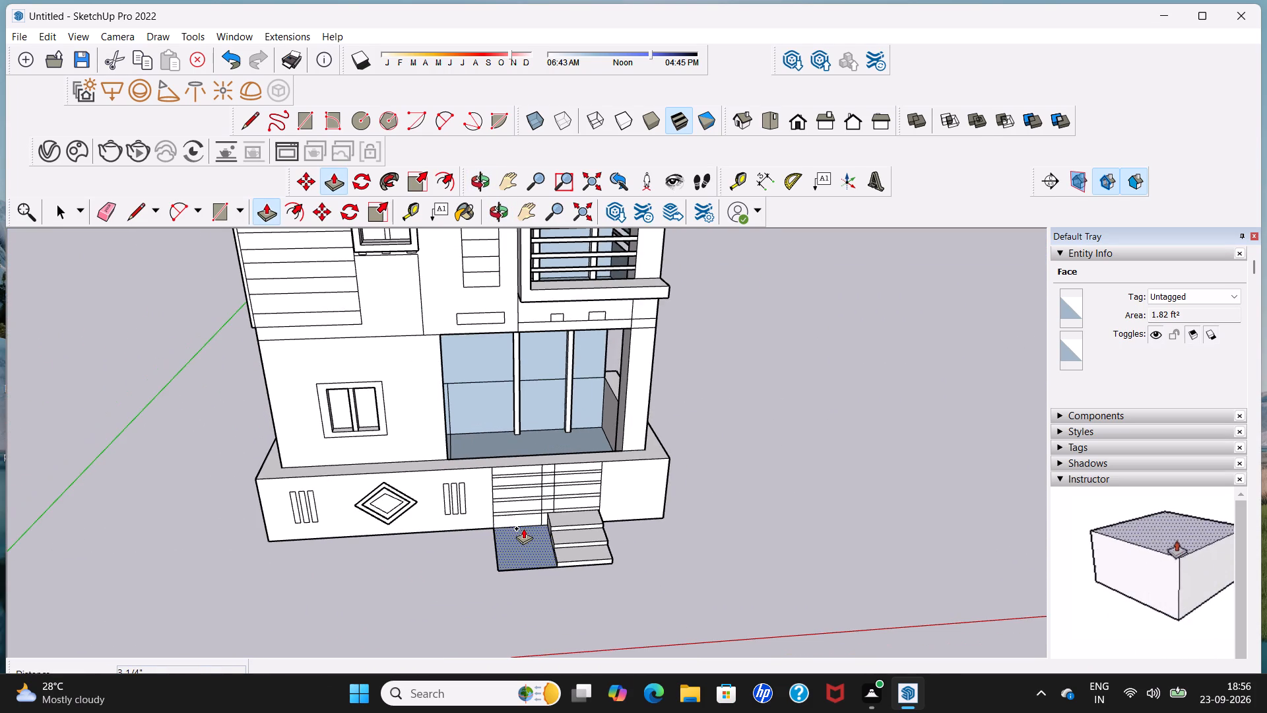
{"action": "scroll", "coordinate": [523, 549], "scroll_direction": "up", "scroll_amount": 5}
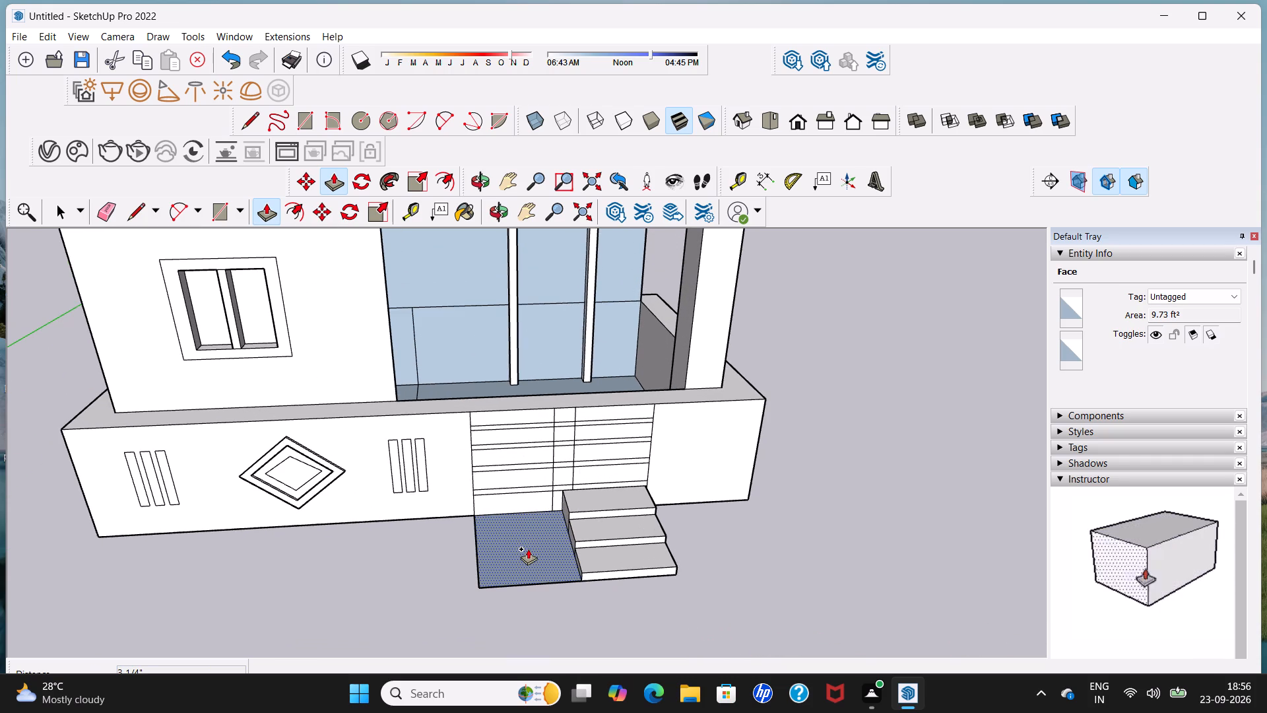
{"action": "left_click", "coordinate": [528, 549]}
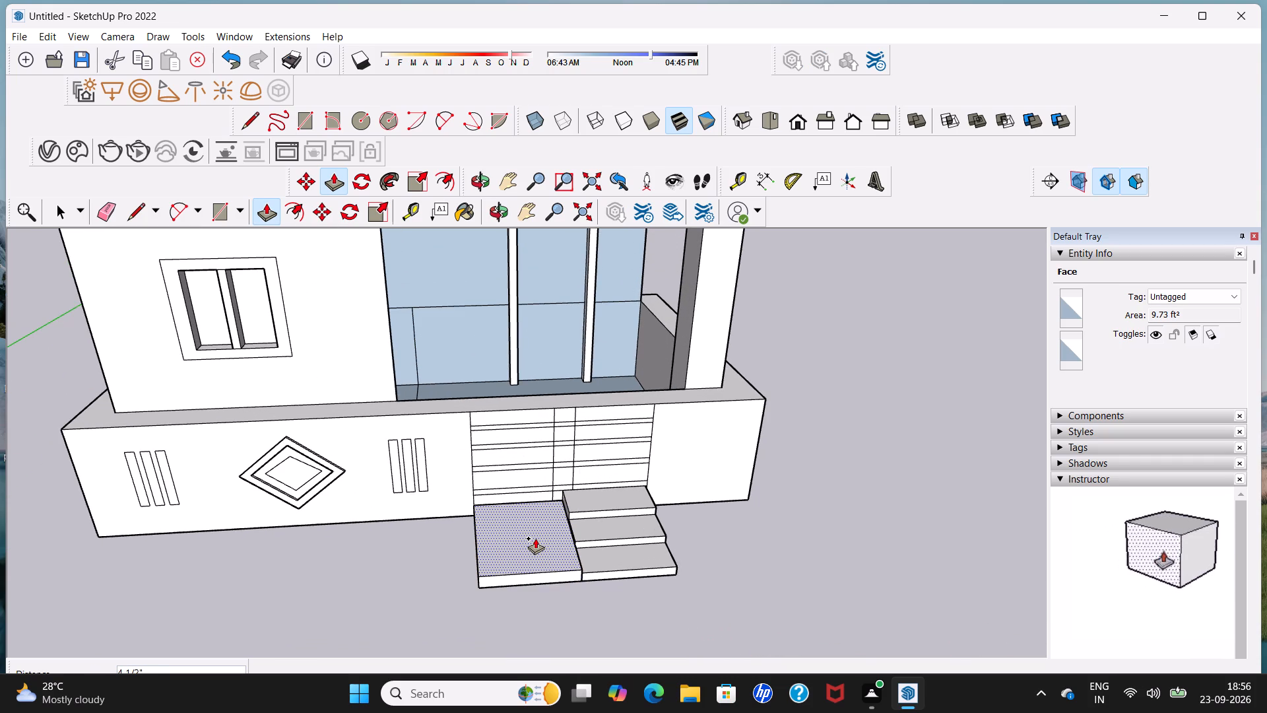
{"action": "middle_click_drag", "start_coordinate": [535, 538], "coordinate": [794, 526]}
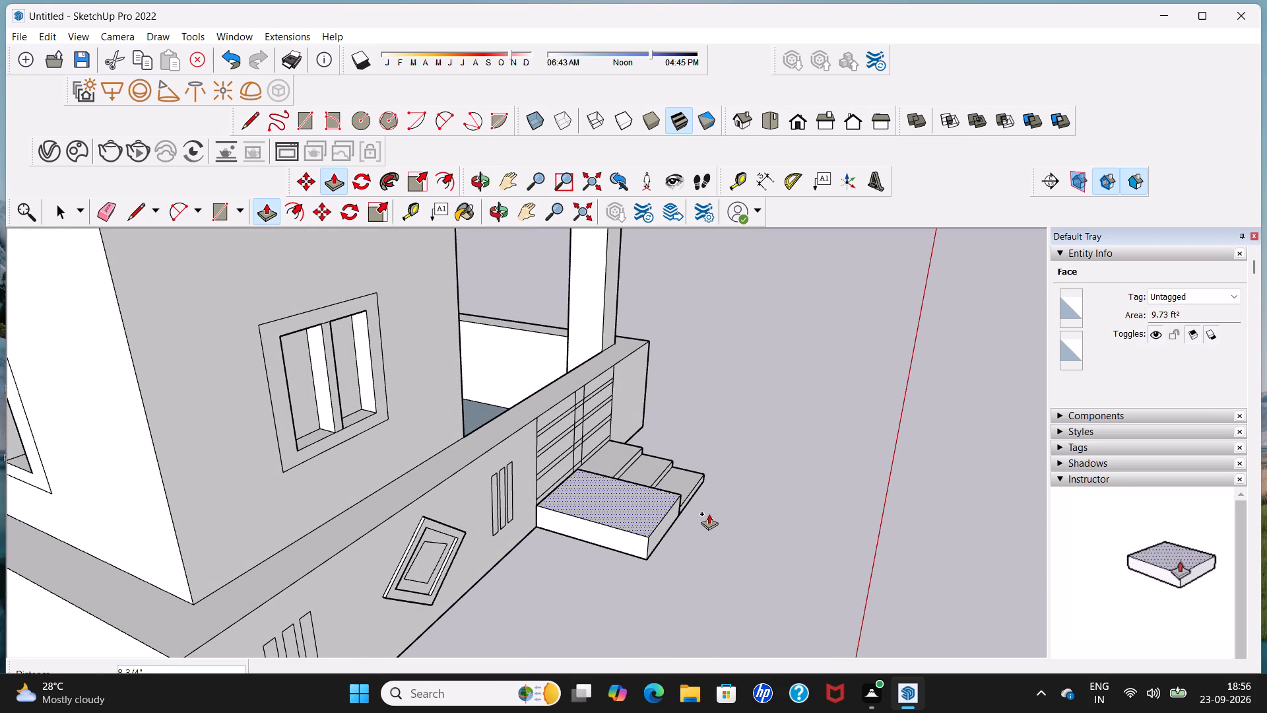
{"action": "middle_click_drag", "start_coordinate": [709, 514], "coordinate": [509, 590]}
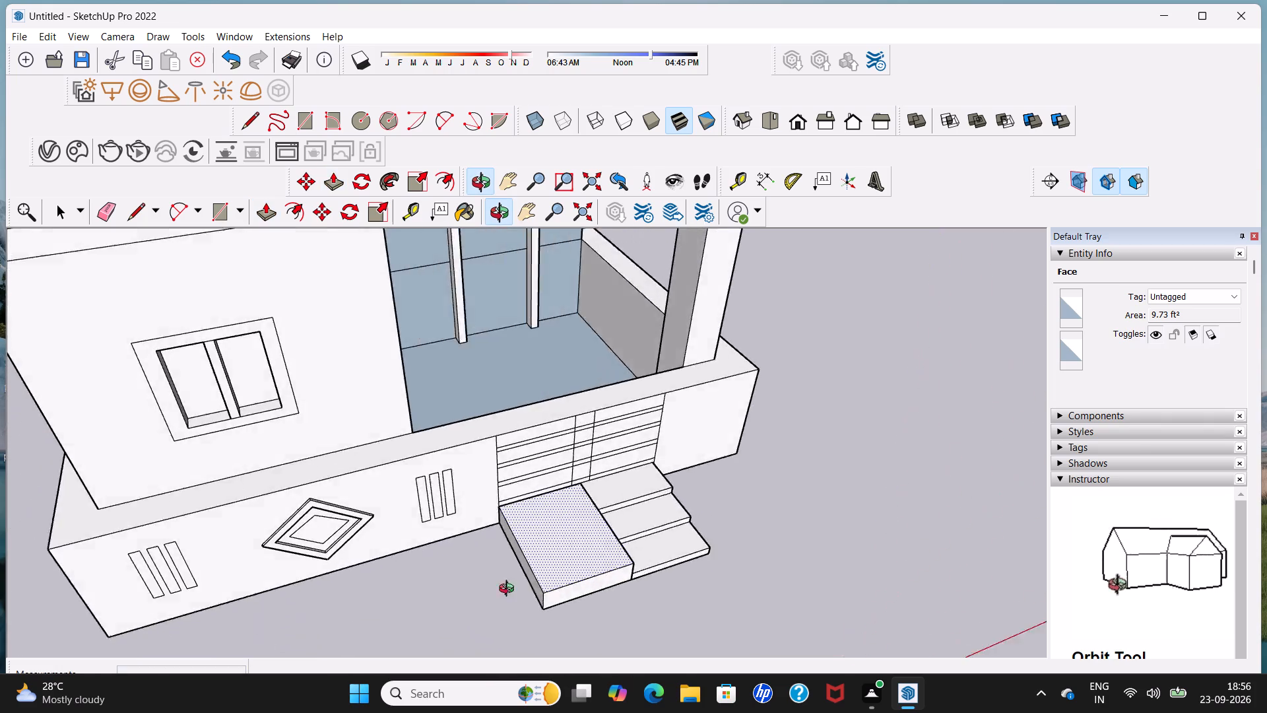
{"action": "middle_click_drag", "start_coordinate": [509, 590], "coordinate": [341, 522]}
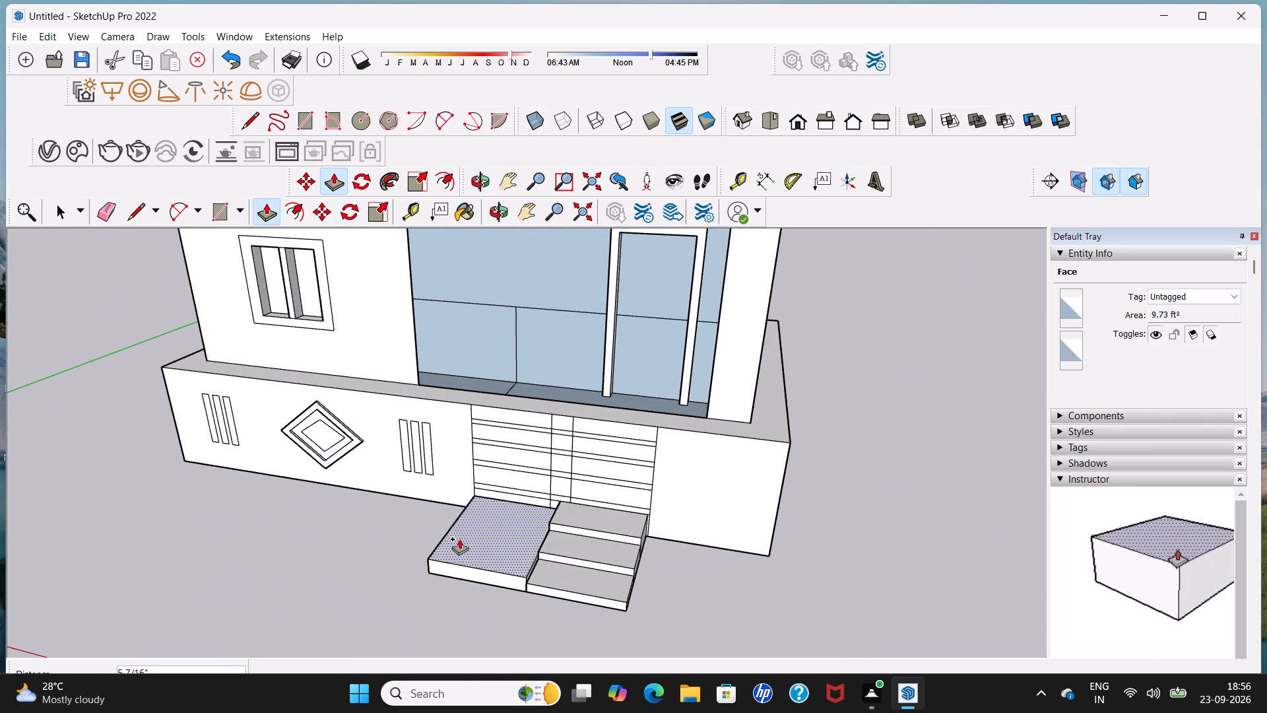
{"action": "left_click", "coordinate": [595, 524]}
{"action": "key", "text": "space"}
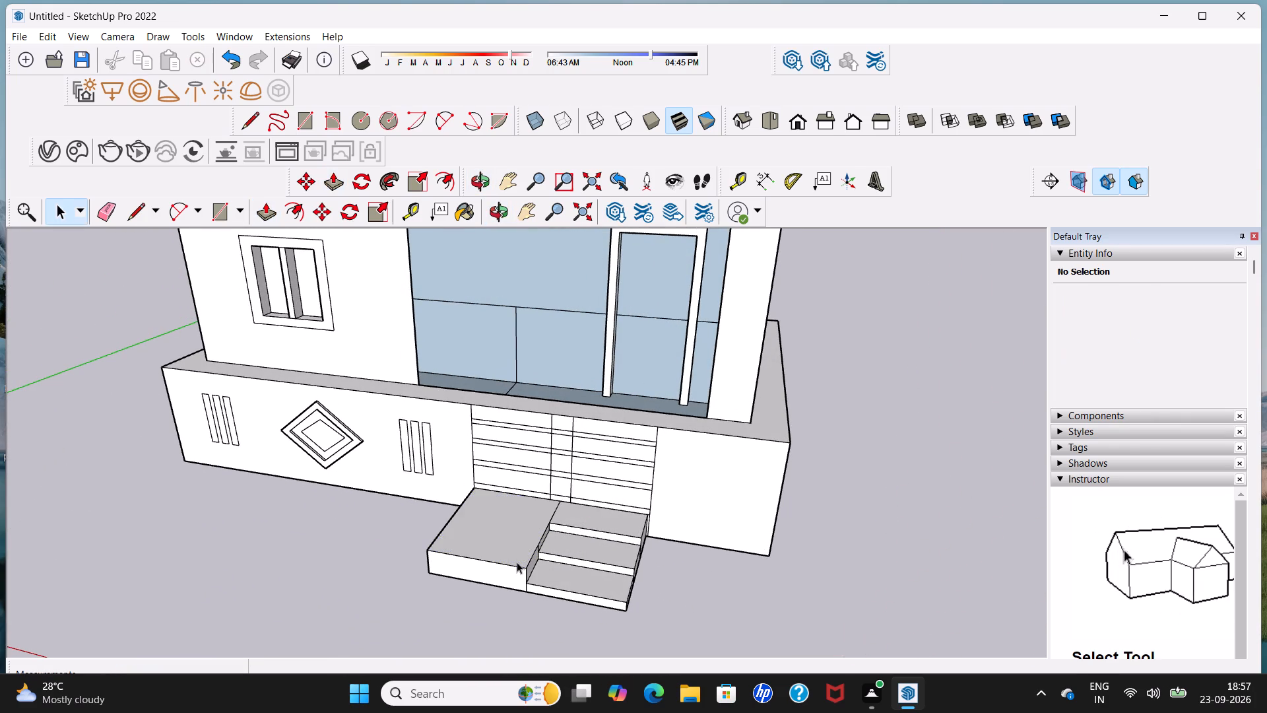
Examine the raised block and the adjoining steps from several angles.
{"action": "middle_click_drag", "start_coordinate": [517, 562], "coordinate": [769, 609]}
{"action": "middle_click_drag", "start_coordinate": [578, 524], "coordinate": [569, 586]}
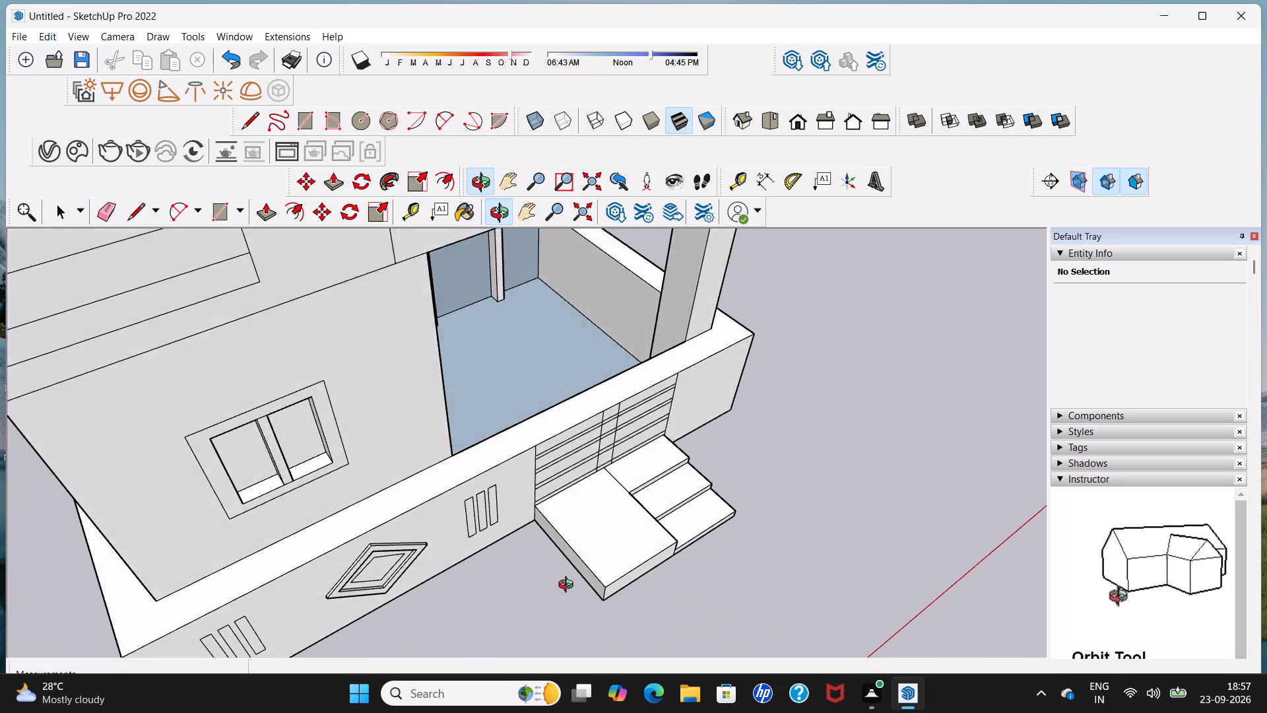
{"action": "middle_click_drag", "start_coordinate": [569, 586], "coordinate": [428, 546]}
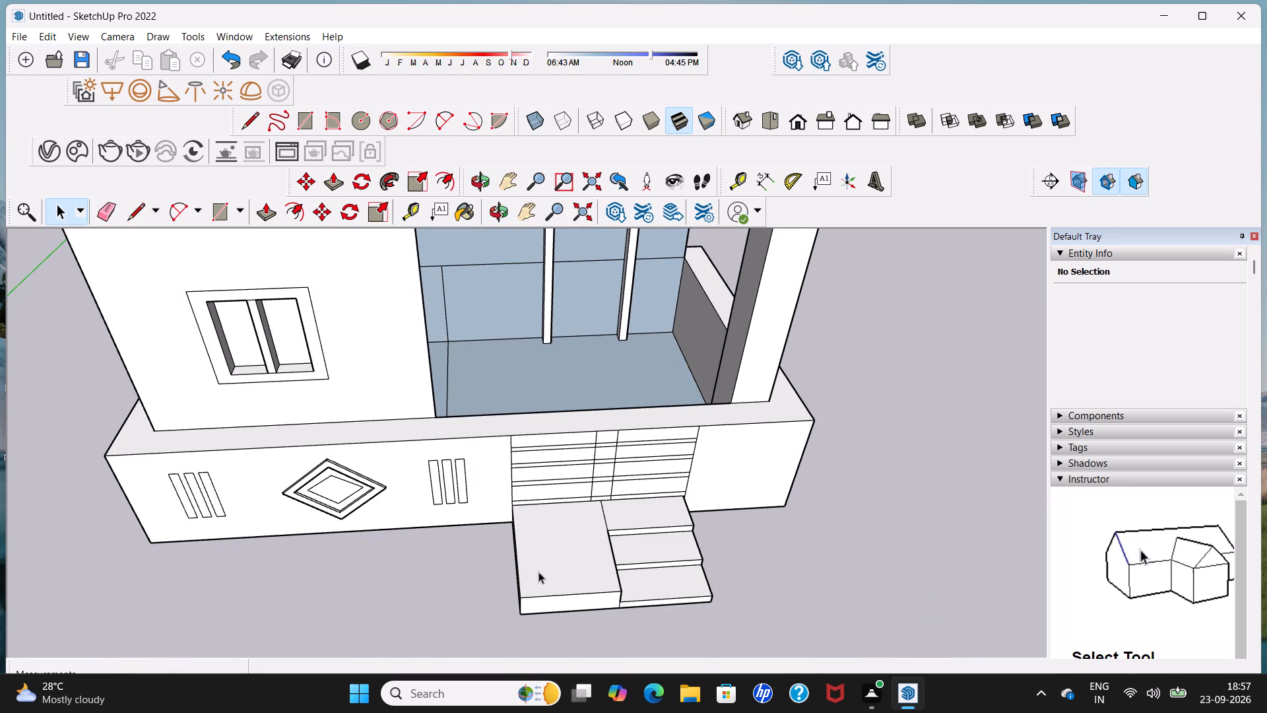
{"action": "middle_click_drag", "start_coordinate": [539, 572], "coordinate": [542, 596]}
{"action": "middle_click_drag", "start_coordinate": [540, 580], "coordinate": [539, 555], "text": "shift"}
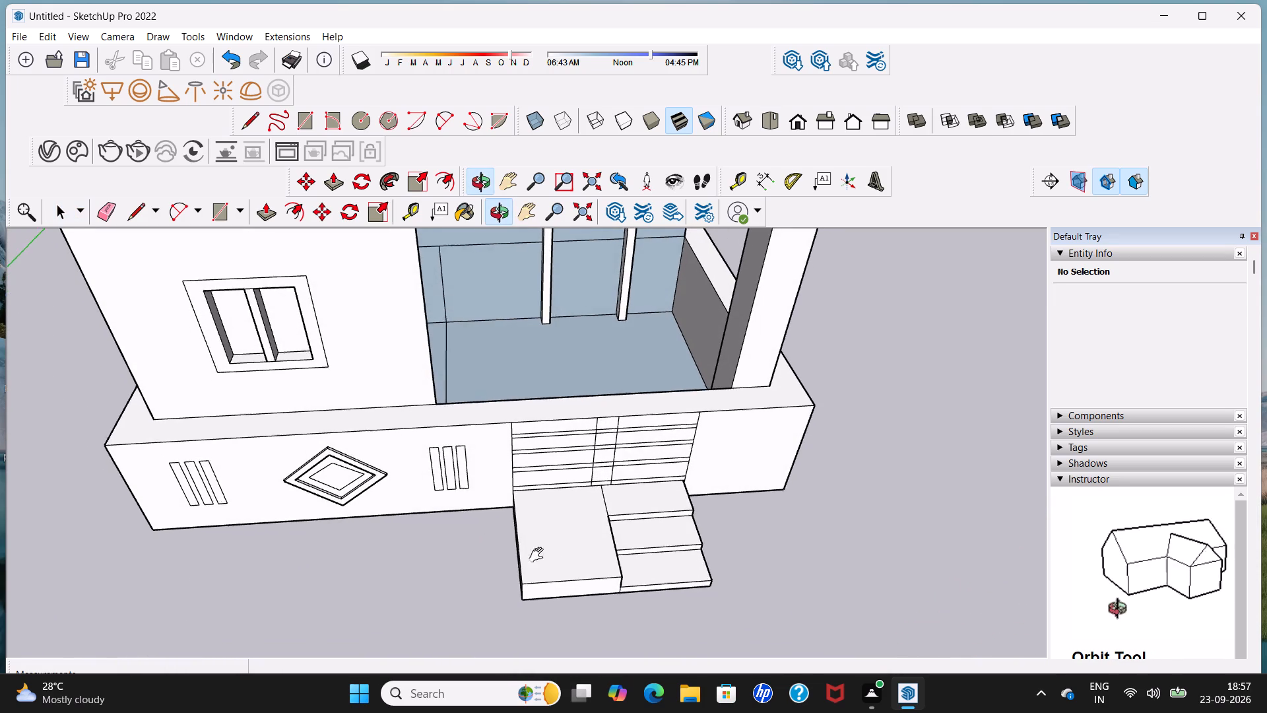
{"action": "middle_click_drag", "start_coordinate": [539, 555], "coordinate": [517, 475], "text": "shift"}
{"action": "middle_click_drag", "start_coordinate": [531, 469], "coordinate": [541, 556]}
{"action": "scroll", "coordinate": [541, 555], "scroll_direction": "up", "scroll_amount": 1}
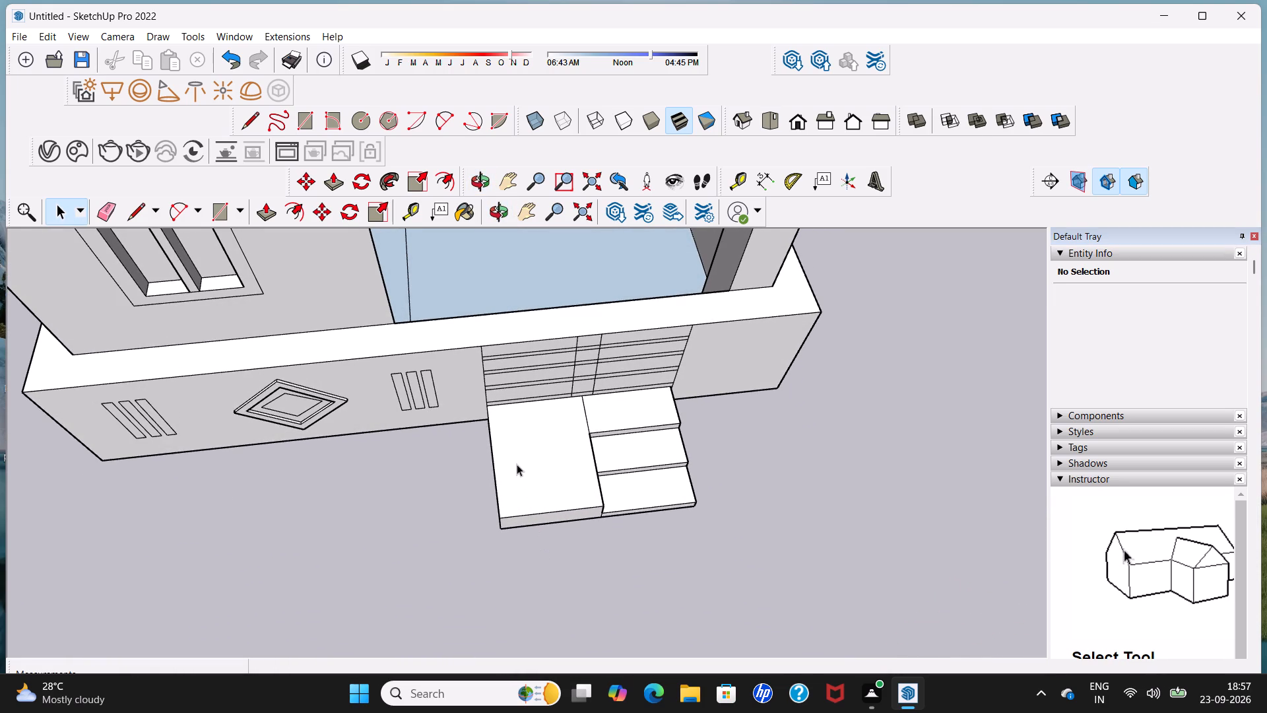
{"action": "scroll", "coordinate": [536, 506], "scroll_direction": "up", "scroll_amount": 3}
{"action": "middle_click_drag", "start_coordinate": [536, 508], "coordinate": [547, 508]}
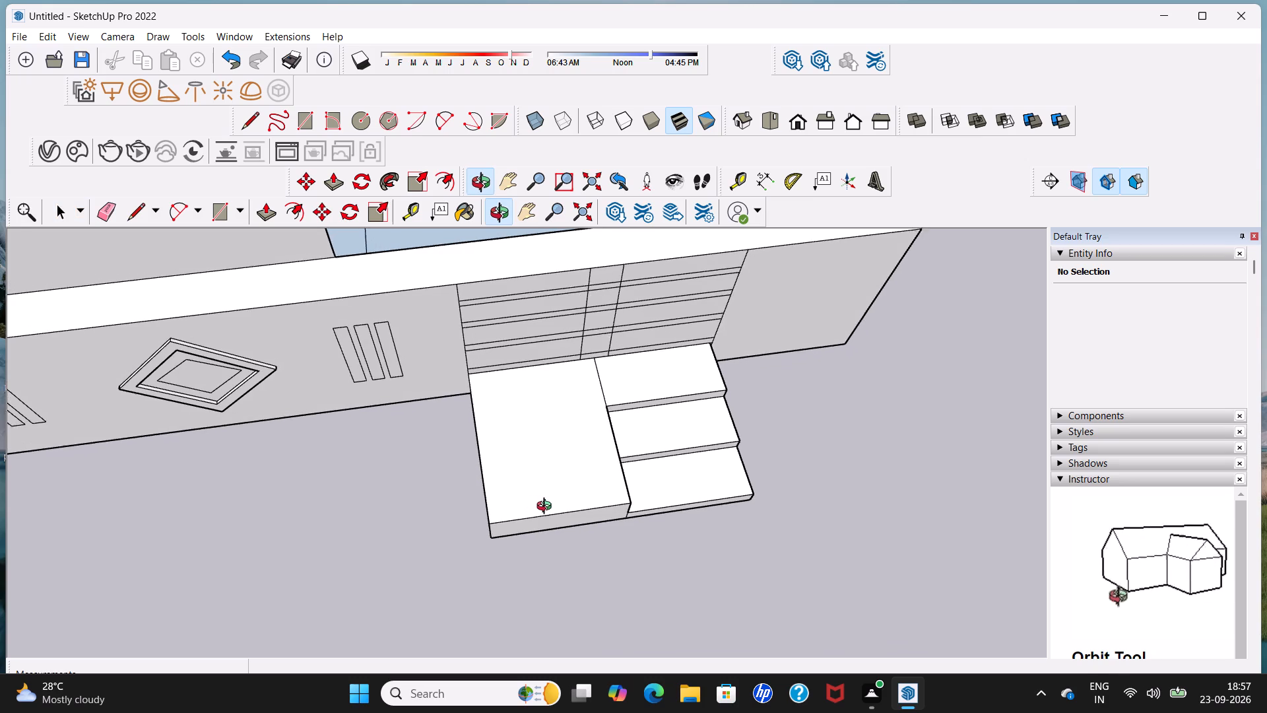
{"action": "middle_click_drag", "start_coordinate": [547, 508], "coordinate": [555, 505]}
{"action": "middle_click_drag", "start_coordinate": [558, 502], "coordinate": [669, 535], "text": "ctrl"}
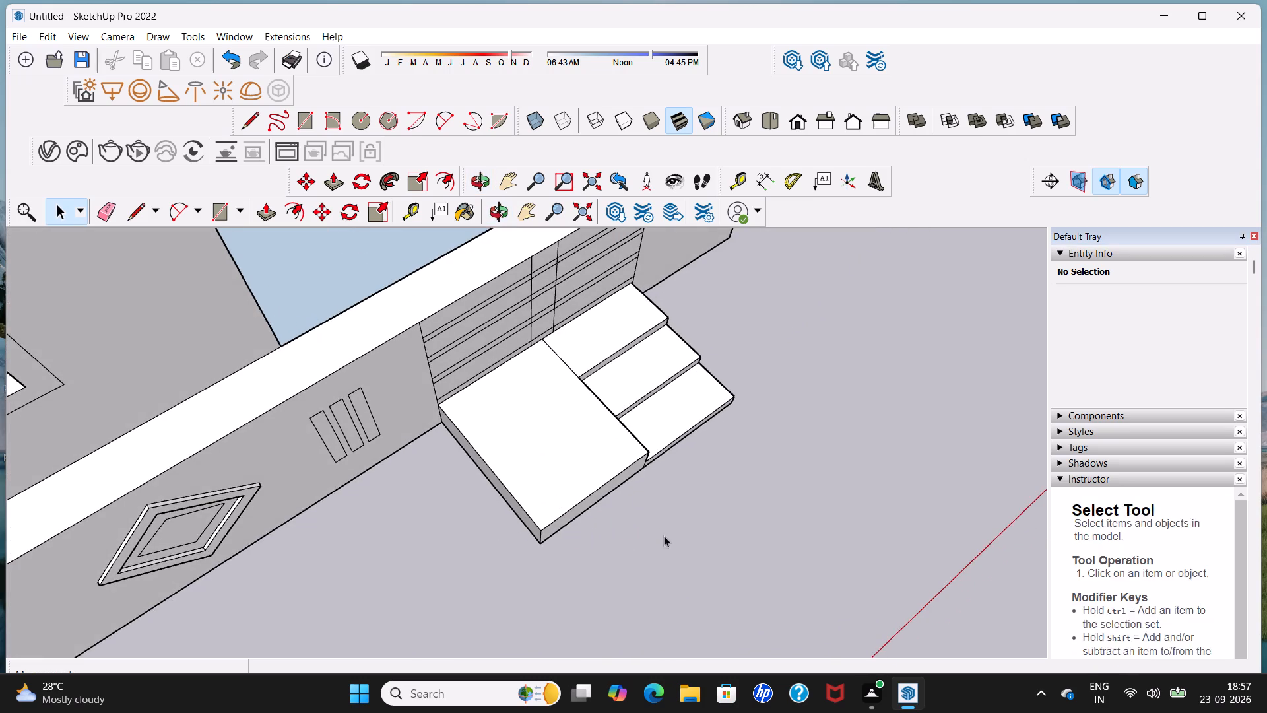
{"action": "scroll", "coordinate": [526, 507], "scroll_direction": "up", "scroll_amount": 3}
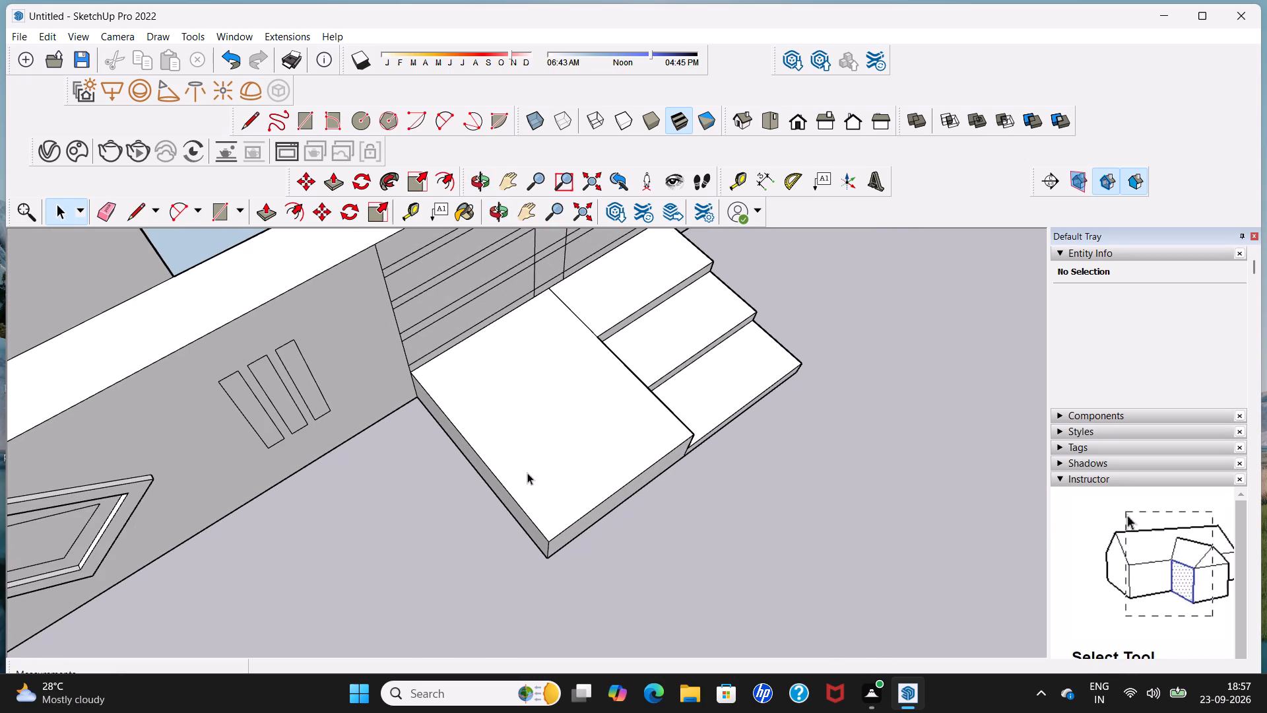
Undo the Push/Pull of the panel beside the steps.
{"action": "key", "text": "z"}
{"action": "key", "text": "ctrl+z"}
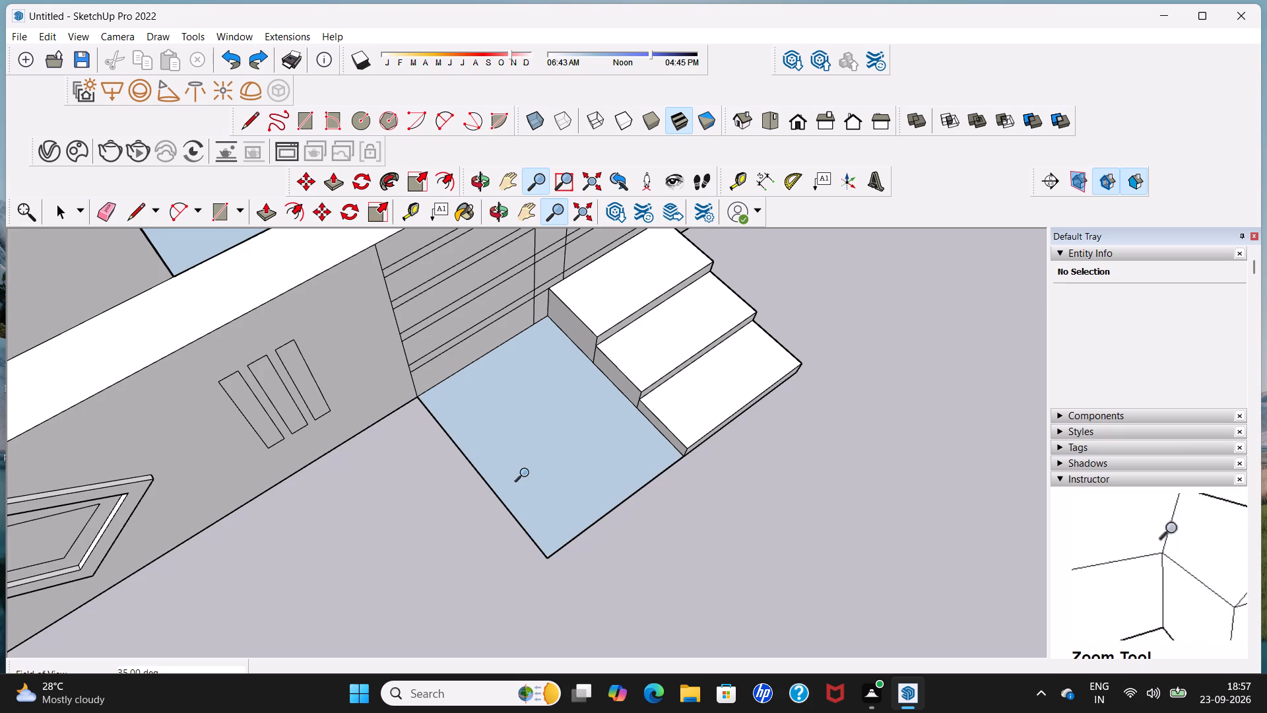
Draw lines on the wall from the top step's upper corner to the lined section's edge, and down to the ground panel's corner.
{"action": "middle_click_drag", "start_coordinate": [521, 444], "coordinate": [640, 323]}
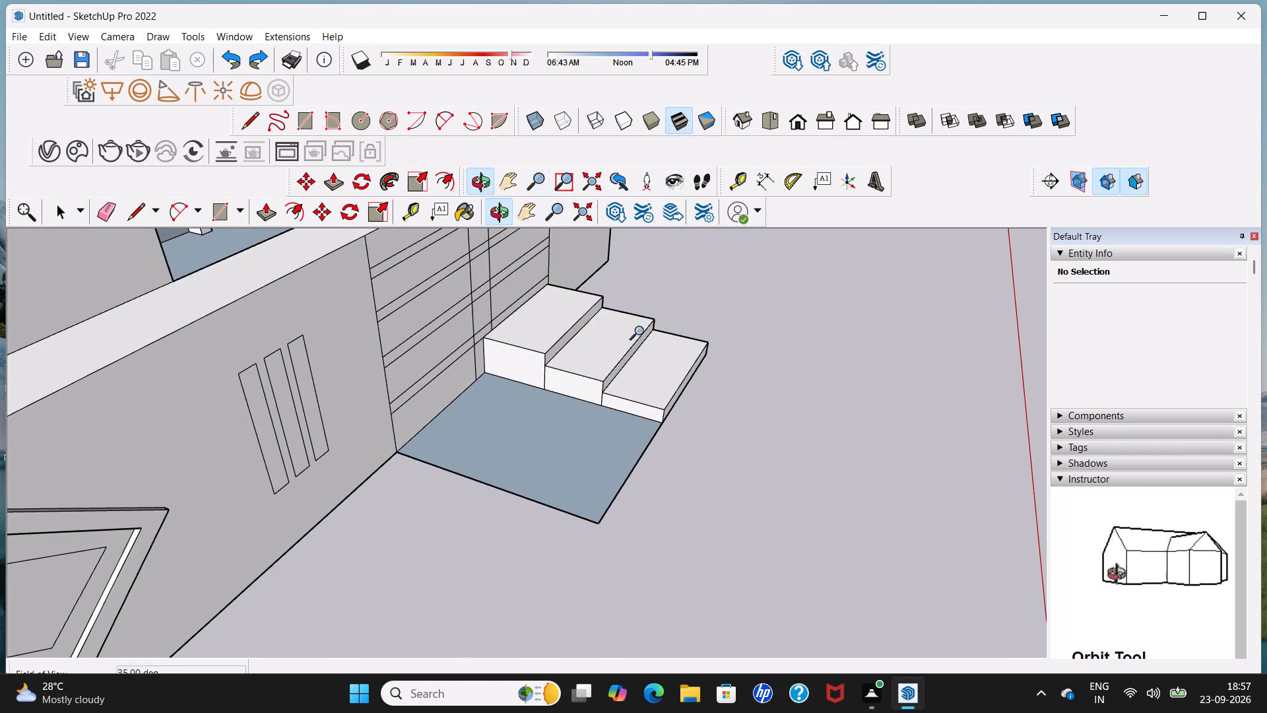
{"action": "middle_click_drag", "start_coordinate": [608, 526], "coordinate": [589, 483]}
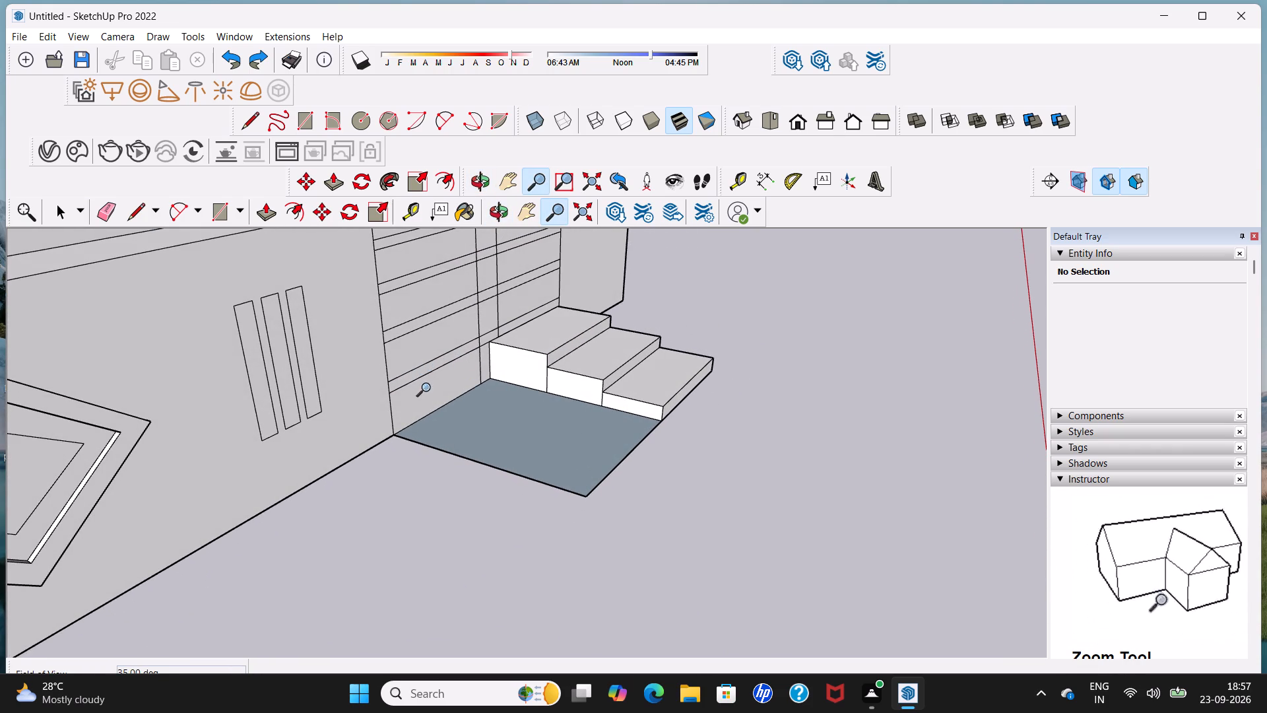
{"action": "scroll", "coordinate": [433, 388], "scroll_direction": "up", "scroll_amount": 2}
{"action": "scroll", "coordinate": [512, 331], "scroll_direction": "up", "scroll_amount": 5}
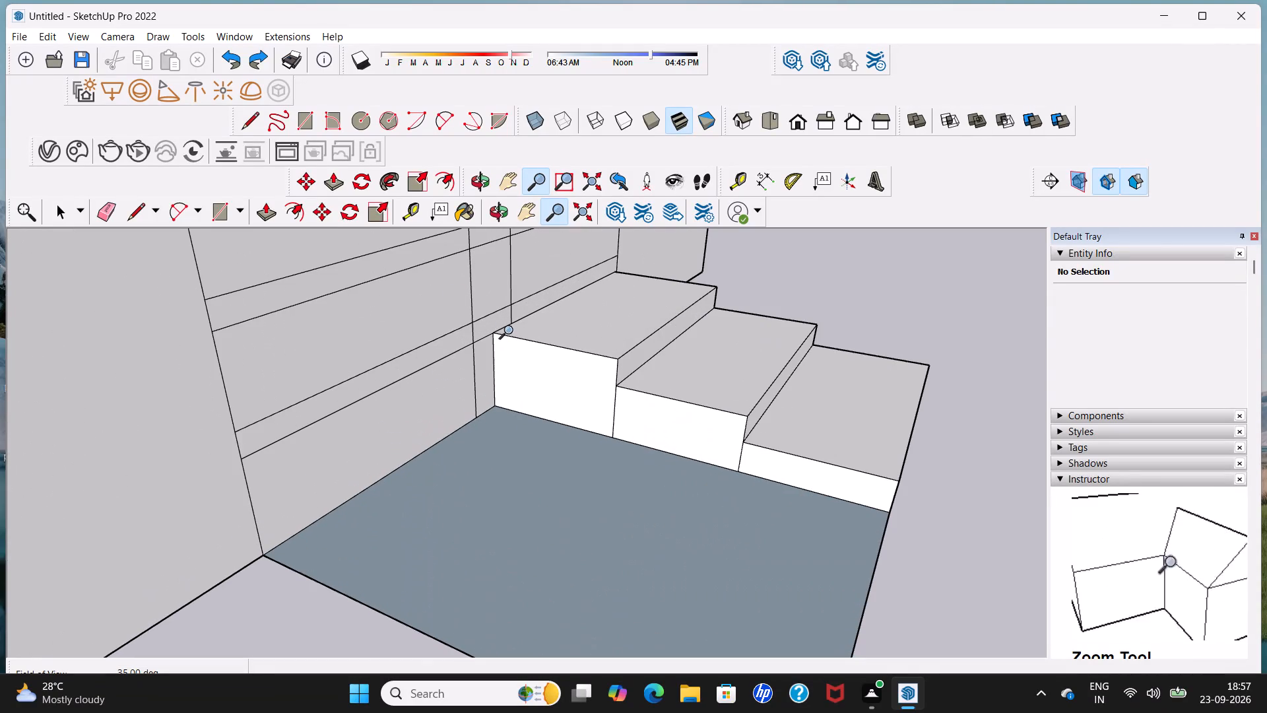
{"action": "left_click", "coordinate": [245, 123]}
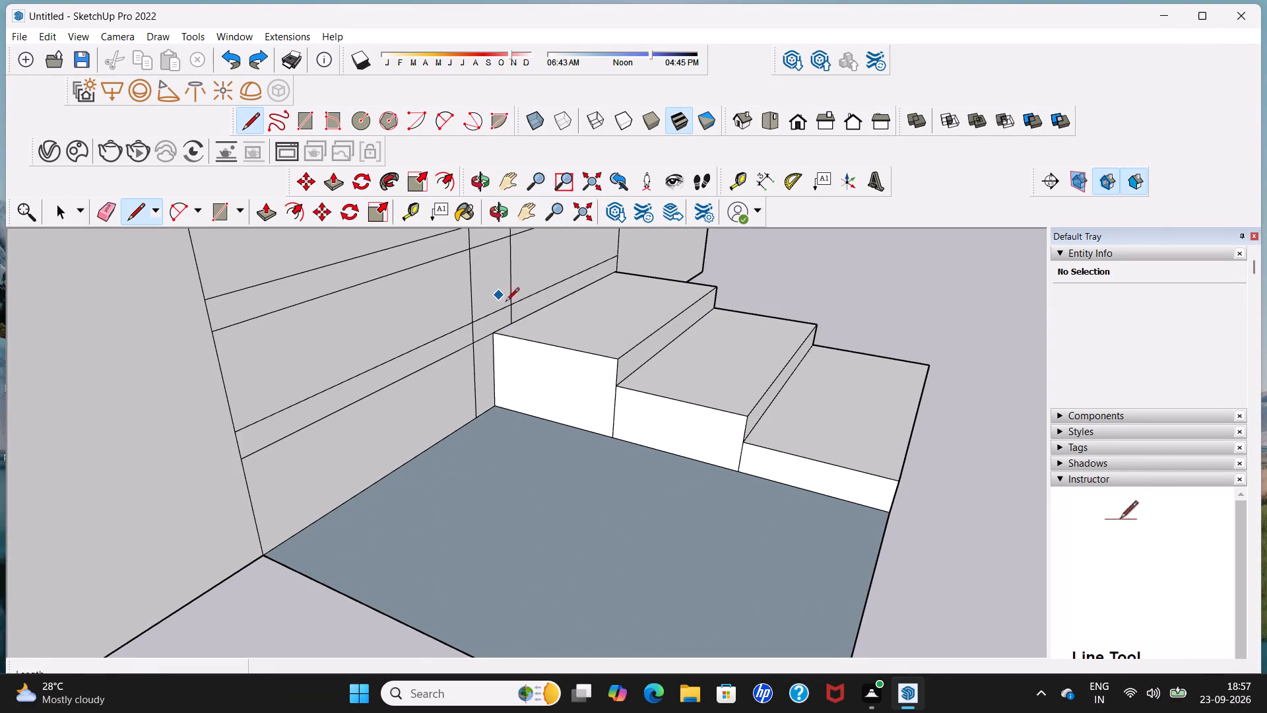
{"action": "left_click", "coordinate": [494, 333]}
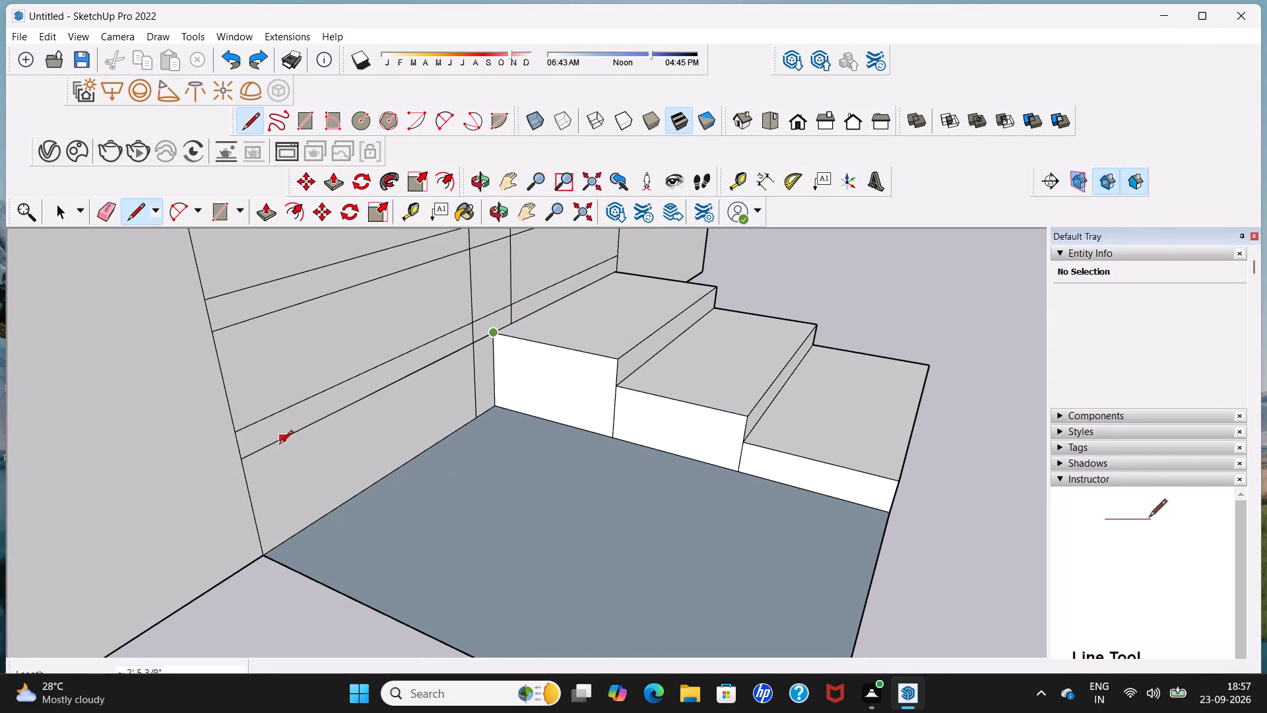
{"action": "left_click", "coordinate": [239, 456]}
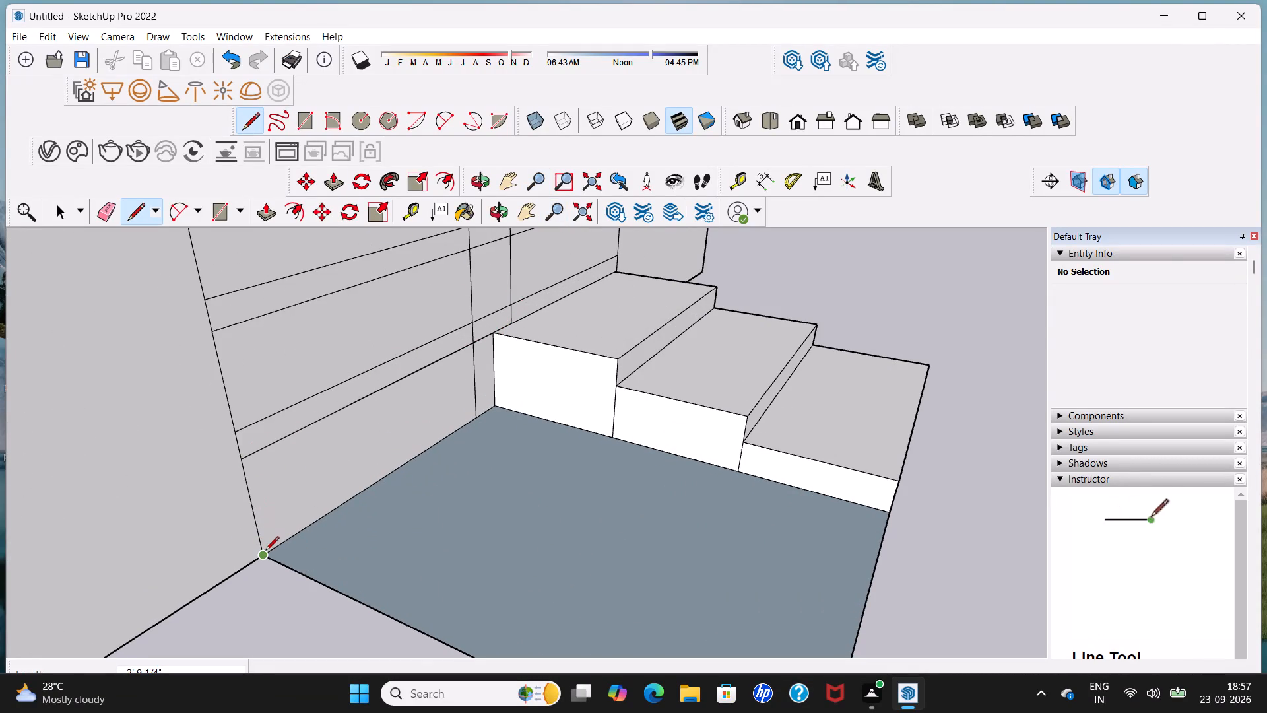
{"action": "left_click", "coordinate": [265, 554]}
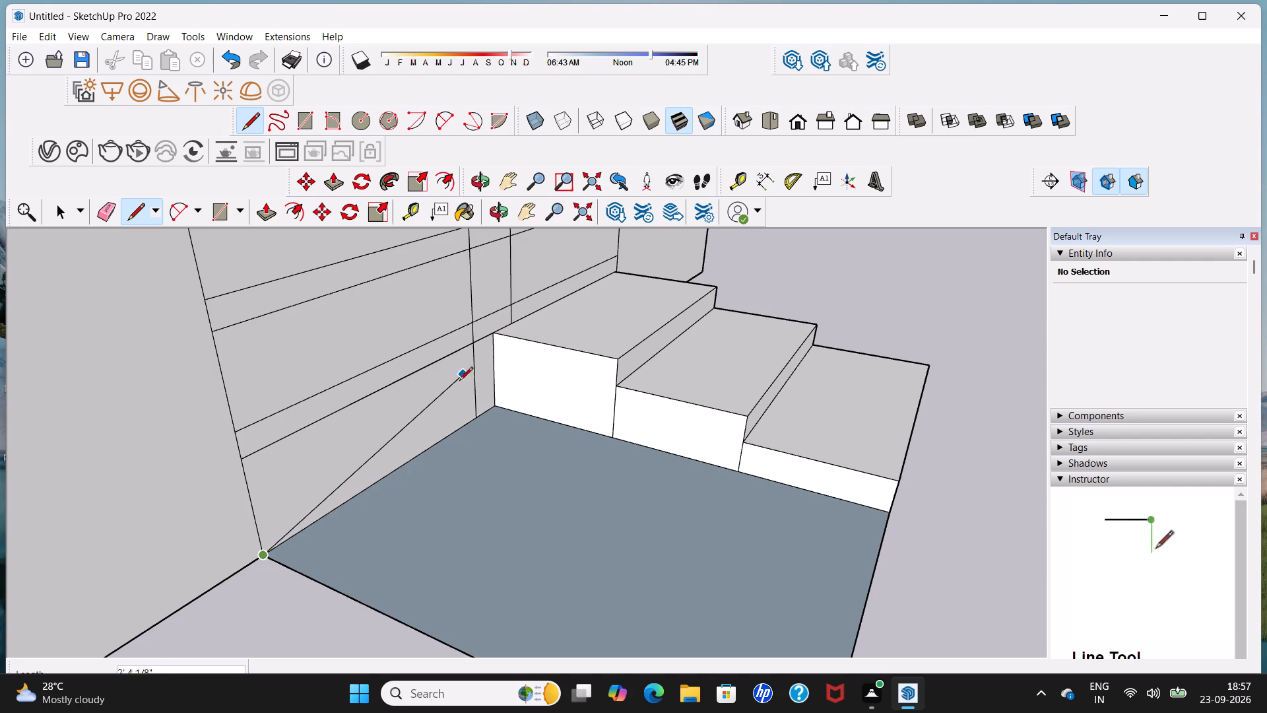
{"action": "key", "text": "space"}
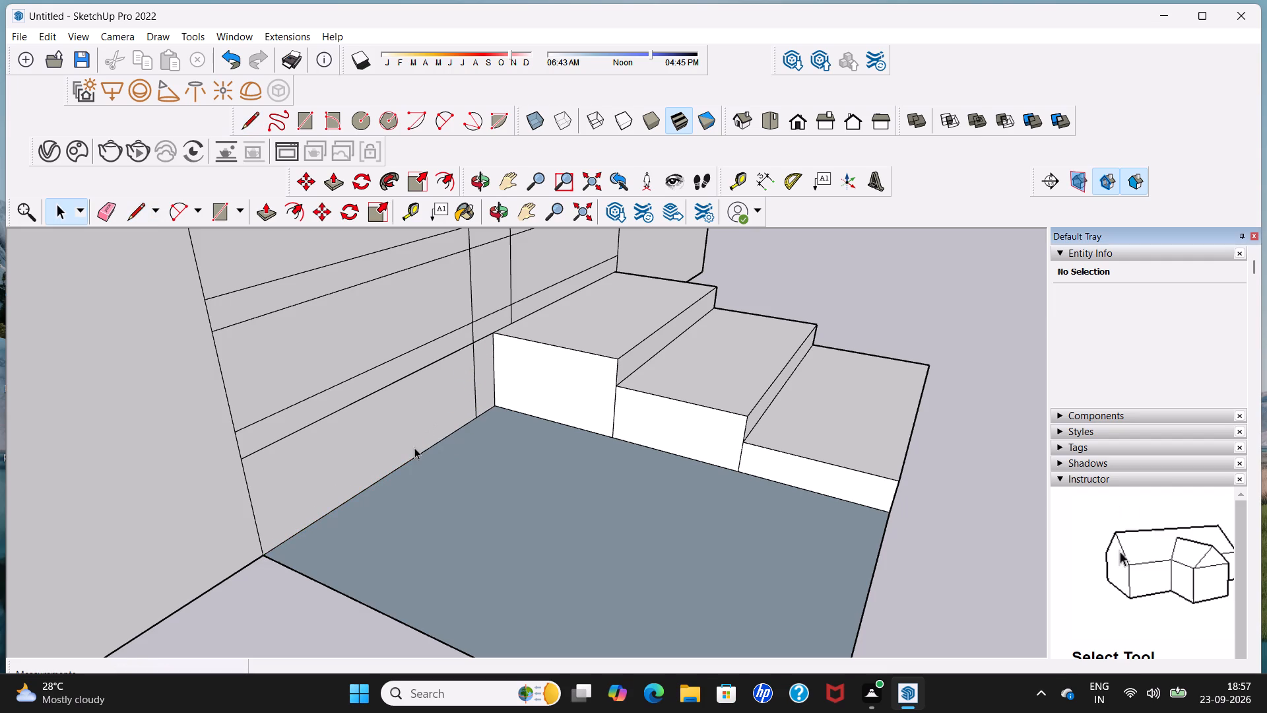
Draw a sloping line about 3' 6 1/2" long from the top step's upper wall-side corner to the lowest step's upper outer corner.
{"action": "left_click", "coordinate": [245, 124]}
{"action": "left_click", "coordinate": [497, 332]}
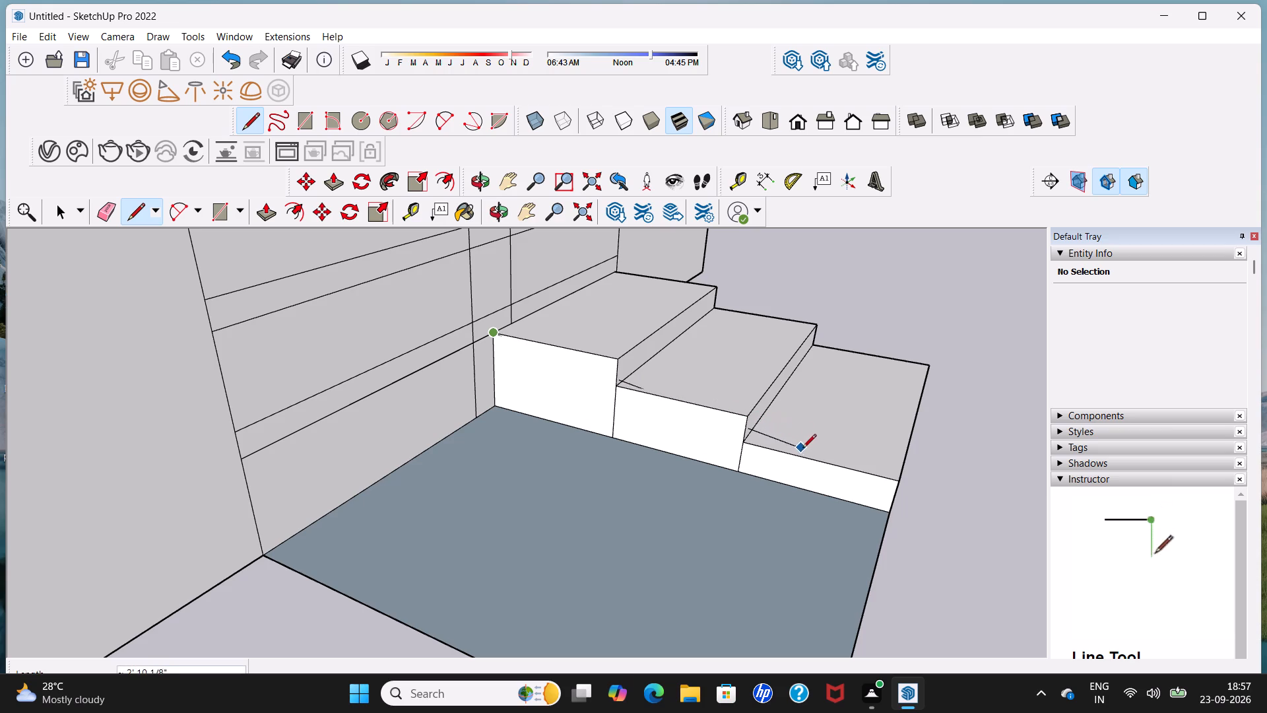
{"action": "left_click", "coordinate": [896, 489]}
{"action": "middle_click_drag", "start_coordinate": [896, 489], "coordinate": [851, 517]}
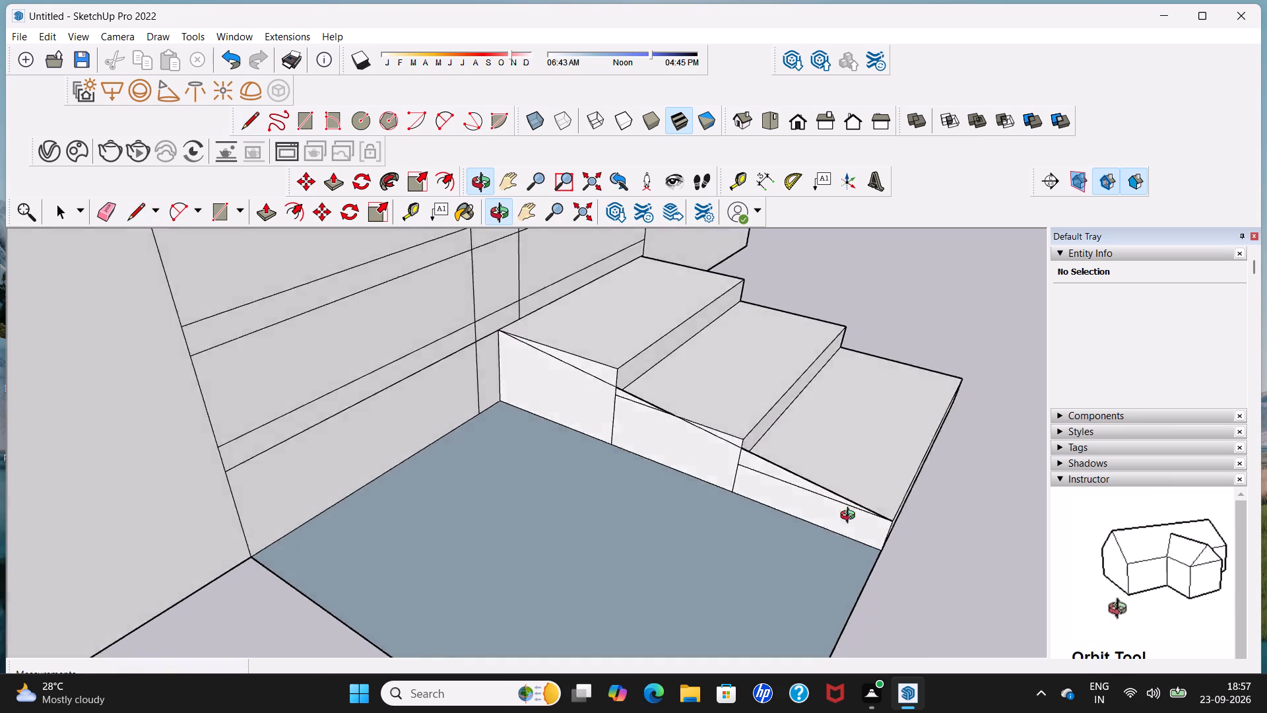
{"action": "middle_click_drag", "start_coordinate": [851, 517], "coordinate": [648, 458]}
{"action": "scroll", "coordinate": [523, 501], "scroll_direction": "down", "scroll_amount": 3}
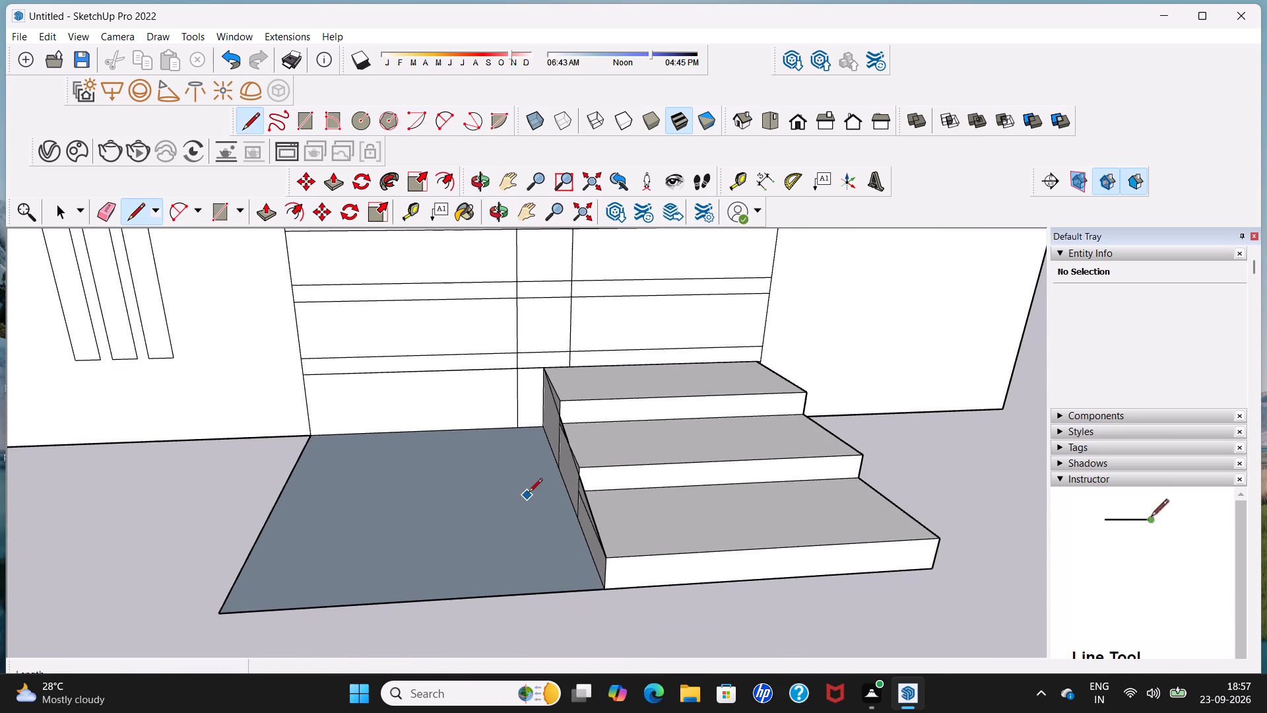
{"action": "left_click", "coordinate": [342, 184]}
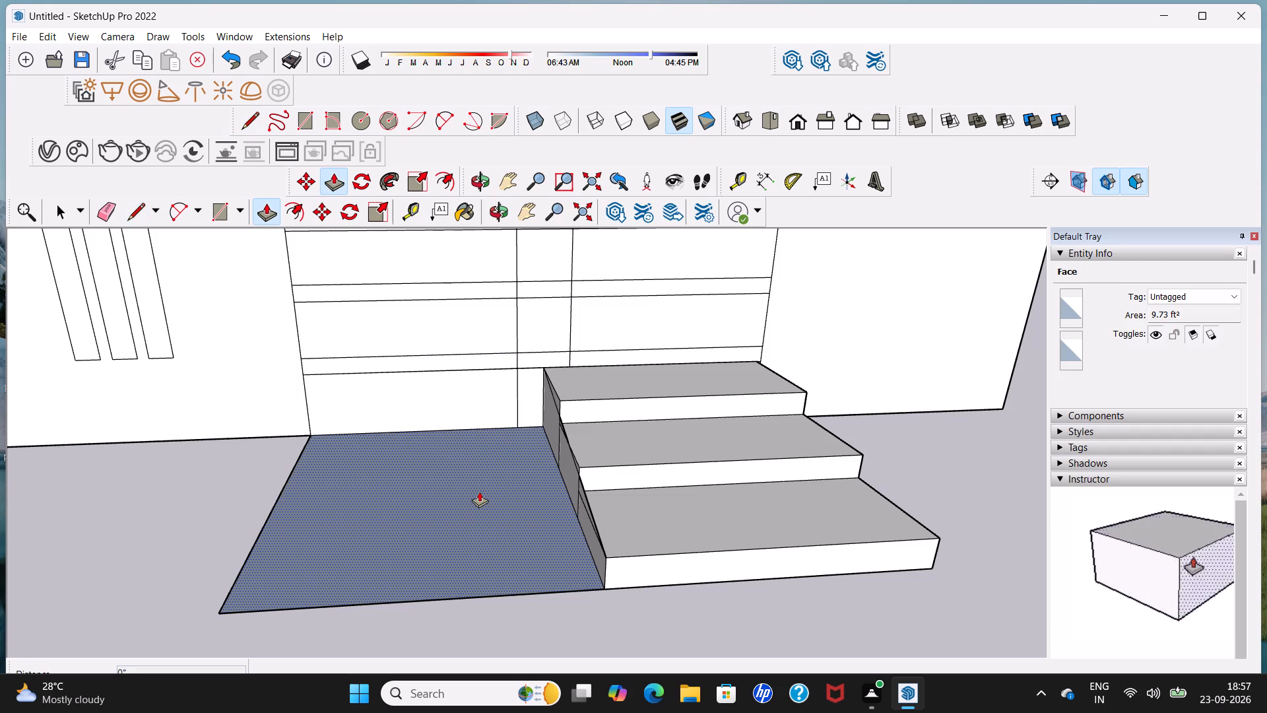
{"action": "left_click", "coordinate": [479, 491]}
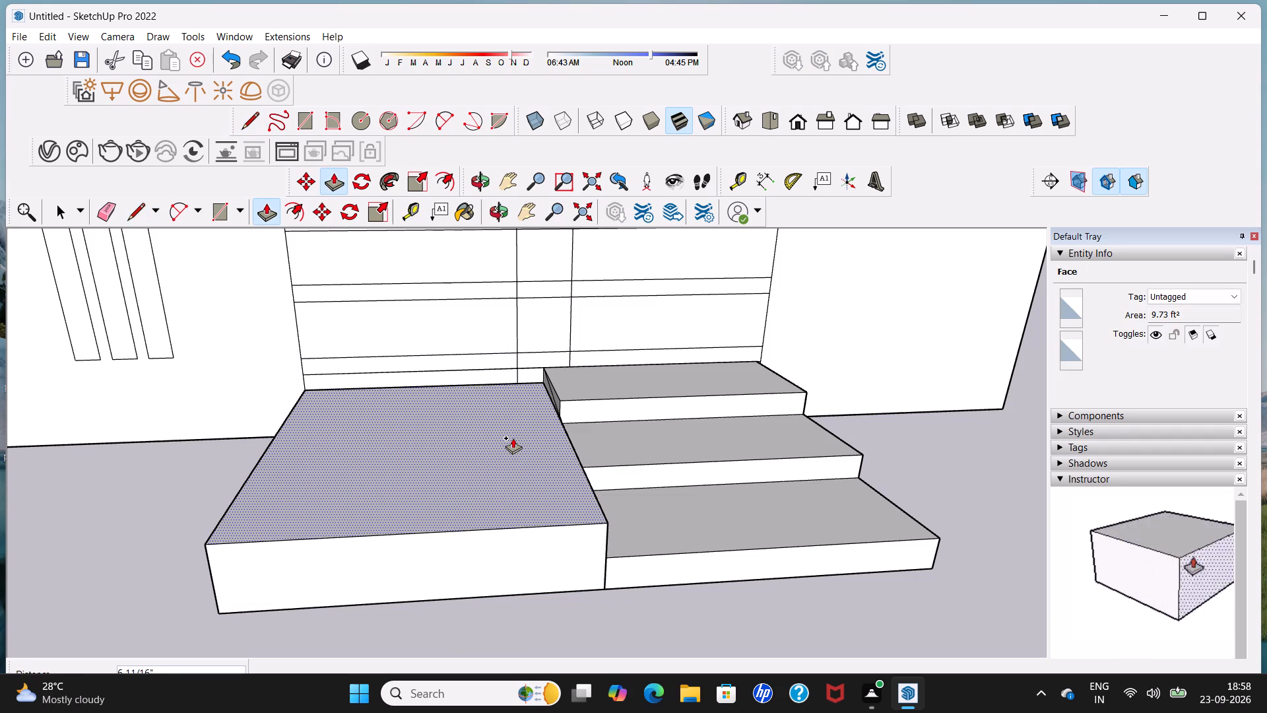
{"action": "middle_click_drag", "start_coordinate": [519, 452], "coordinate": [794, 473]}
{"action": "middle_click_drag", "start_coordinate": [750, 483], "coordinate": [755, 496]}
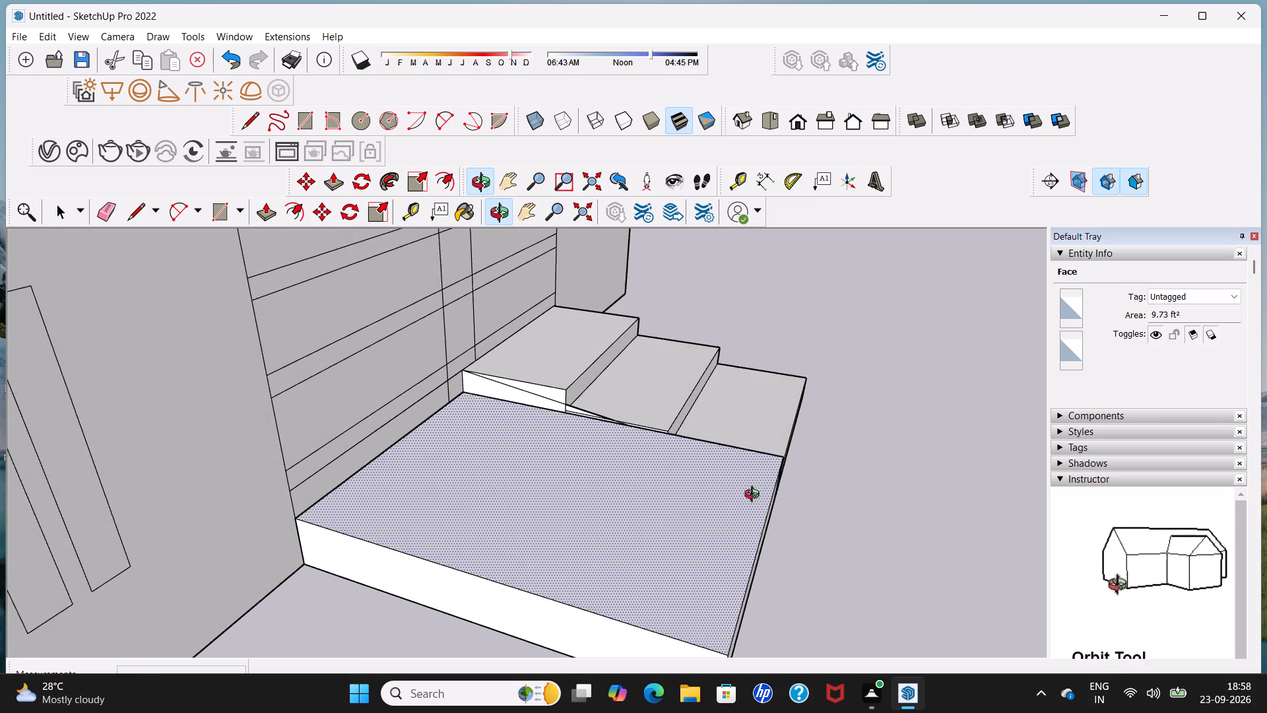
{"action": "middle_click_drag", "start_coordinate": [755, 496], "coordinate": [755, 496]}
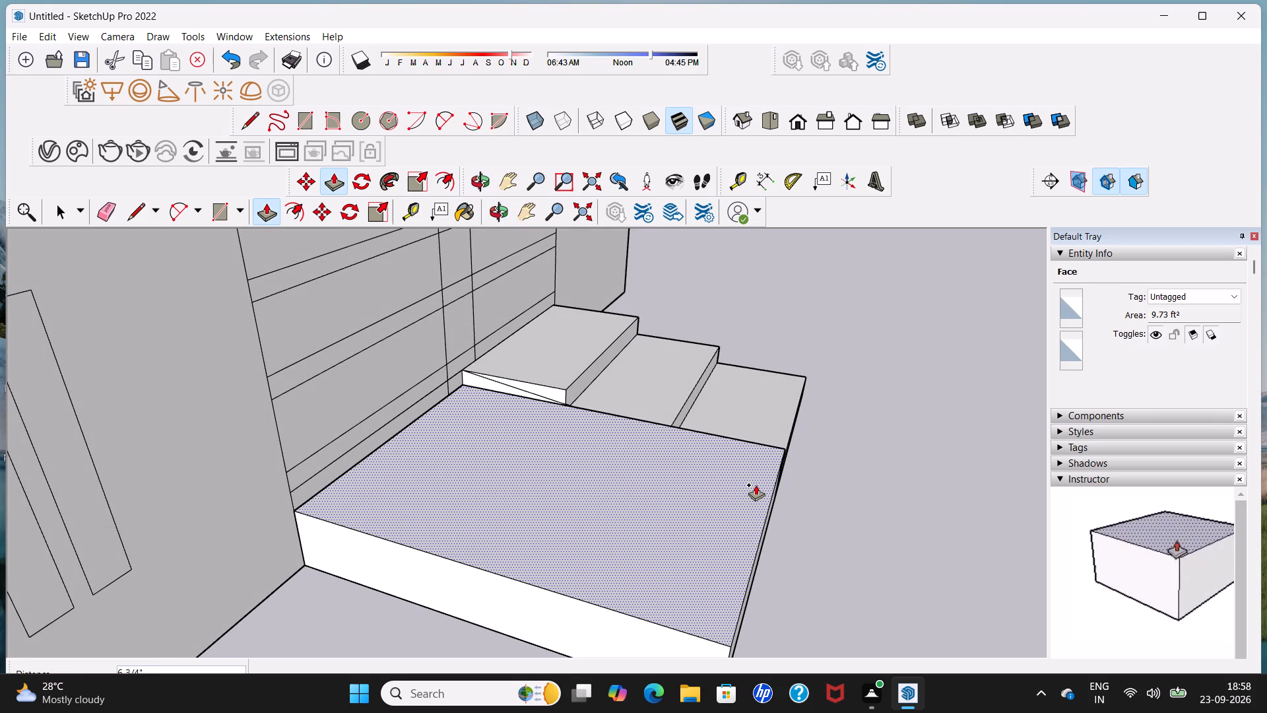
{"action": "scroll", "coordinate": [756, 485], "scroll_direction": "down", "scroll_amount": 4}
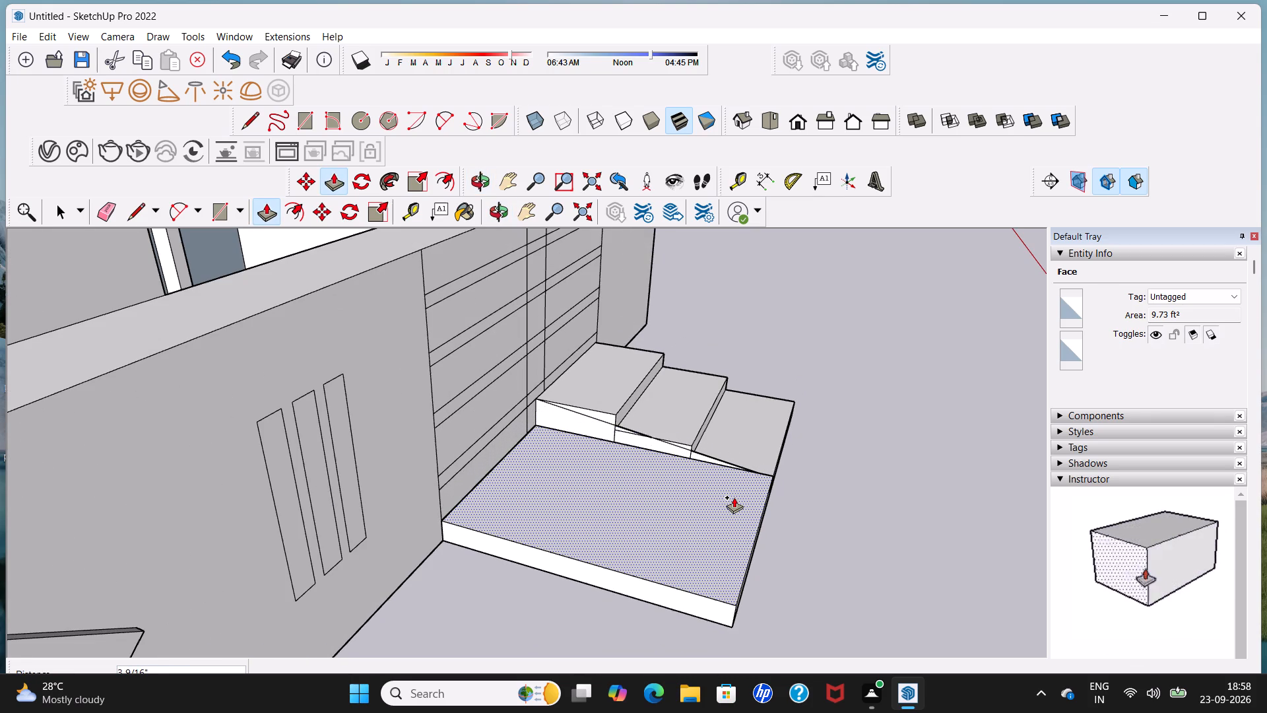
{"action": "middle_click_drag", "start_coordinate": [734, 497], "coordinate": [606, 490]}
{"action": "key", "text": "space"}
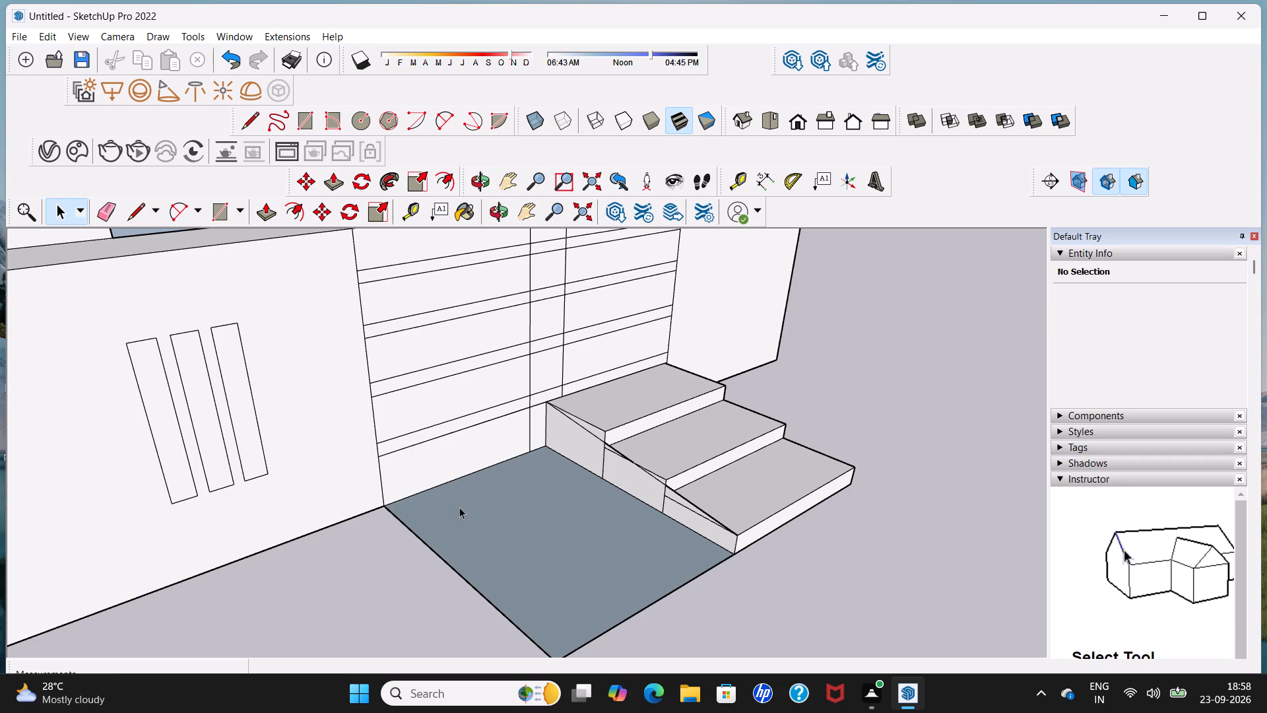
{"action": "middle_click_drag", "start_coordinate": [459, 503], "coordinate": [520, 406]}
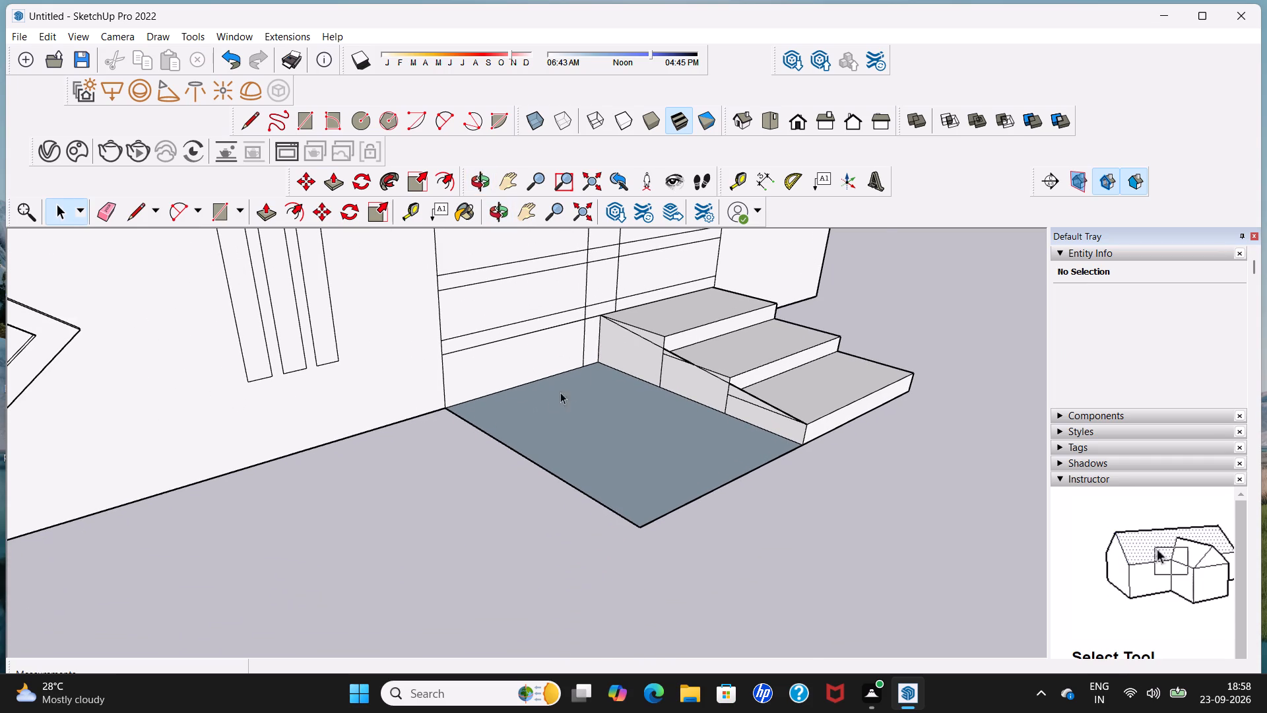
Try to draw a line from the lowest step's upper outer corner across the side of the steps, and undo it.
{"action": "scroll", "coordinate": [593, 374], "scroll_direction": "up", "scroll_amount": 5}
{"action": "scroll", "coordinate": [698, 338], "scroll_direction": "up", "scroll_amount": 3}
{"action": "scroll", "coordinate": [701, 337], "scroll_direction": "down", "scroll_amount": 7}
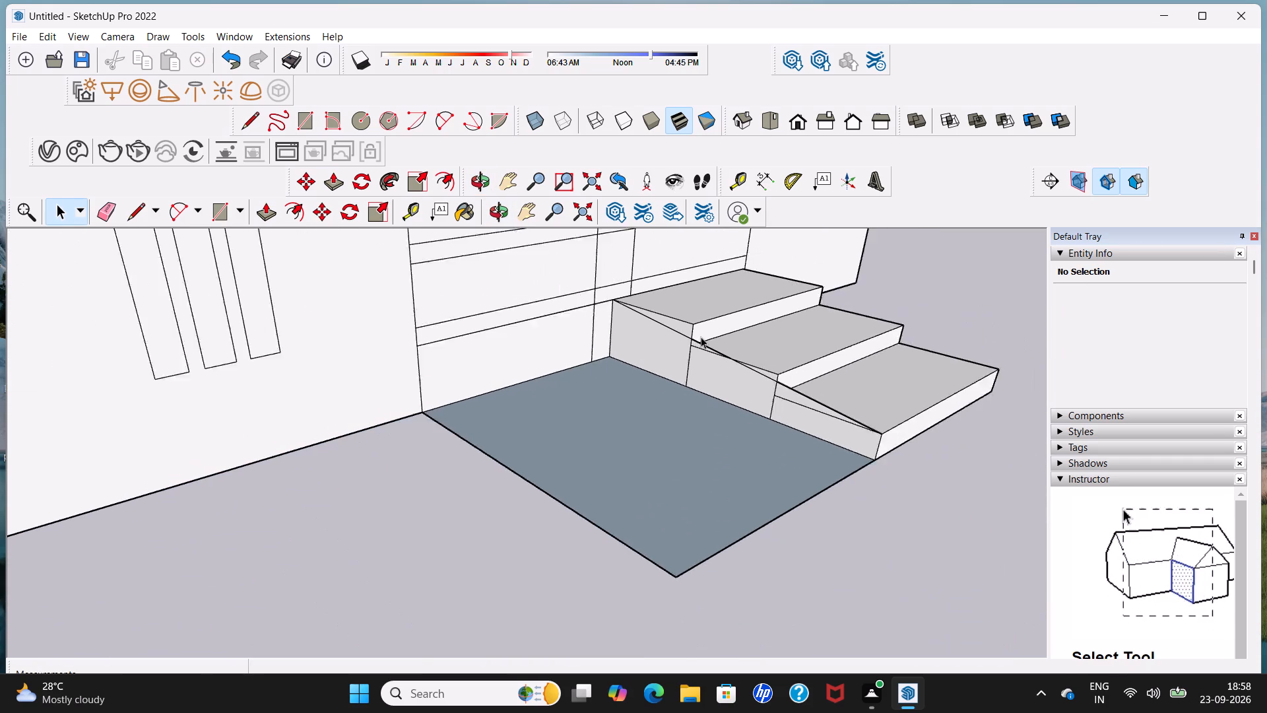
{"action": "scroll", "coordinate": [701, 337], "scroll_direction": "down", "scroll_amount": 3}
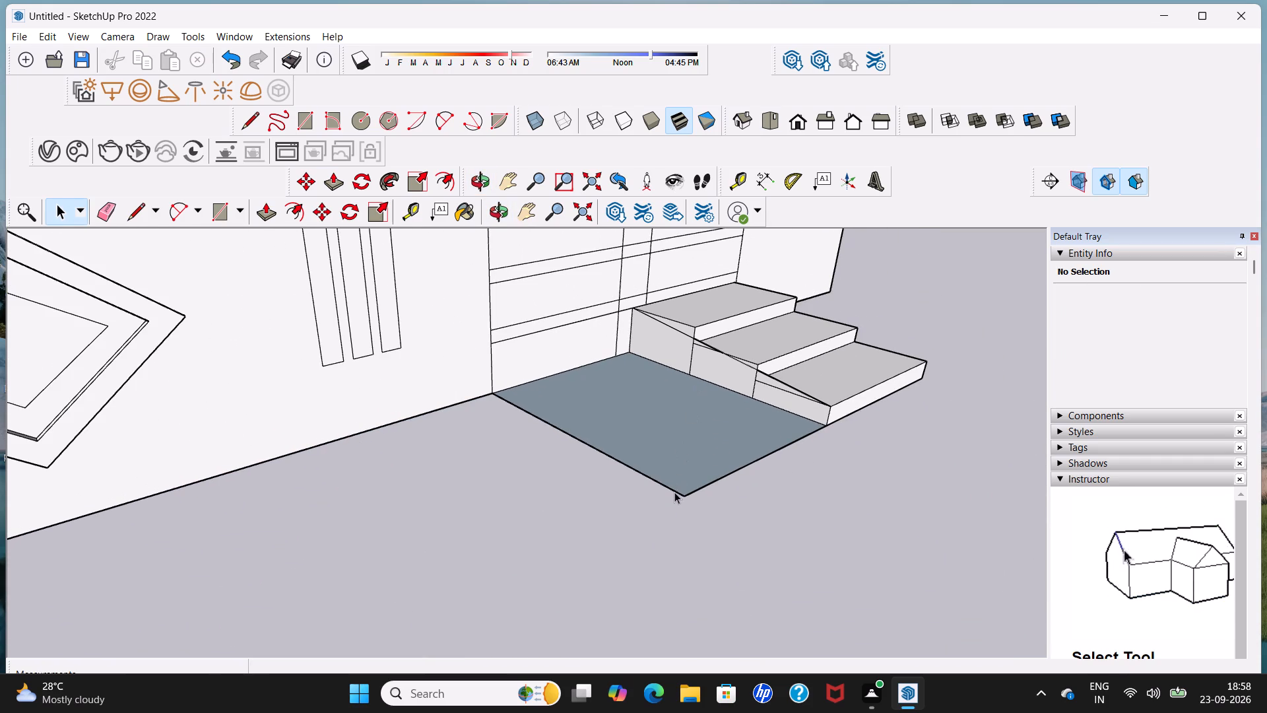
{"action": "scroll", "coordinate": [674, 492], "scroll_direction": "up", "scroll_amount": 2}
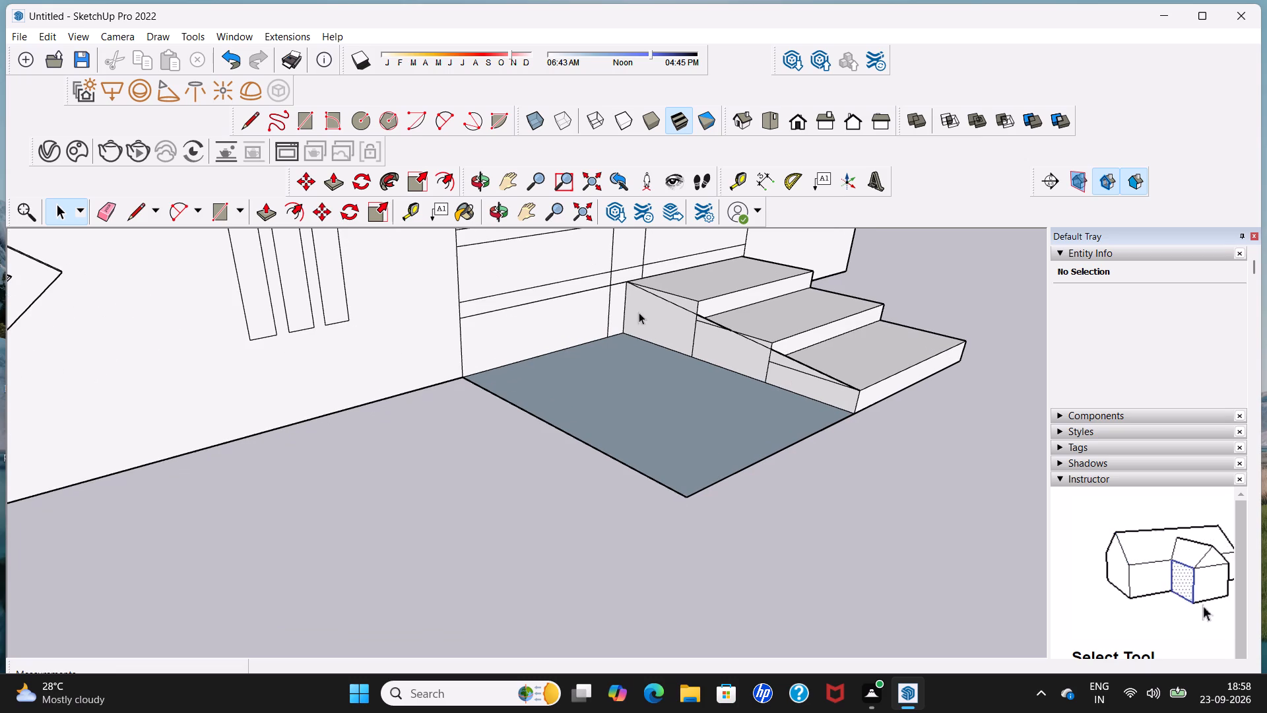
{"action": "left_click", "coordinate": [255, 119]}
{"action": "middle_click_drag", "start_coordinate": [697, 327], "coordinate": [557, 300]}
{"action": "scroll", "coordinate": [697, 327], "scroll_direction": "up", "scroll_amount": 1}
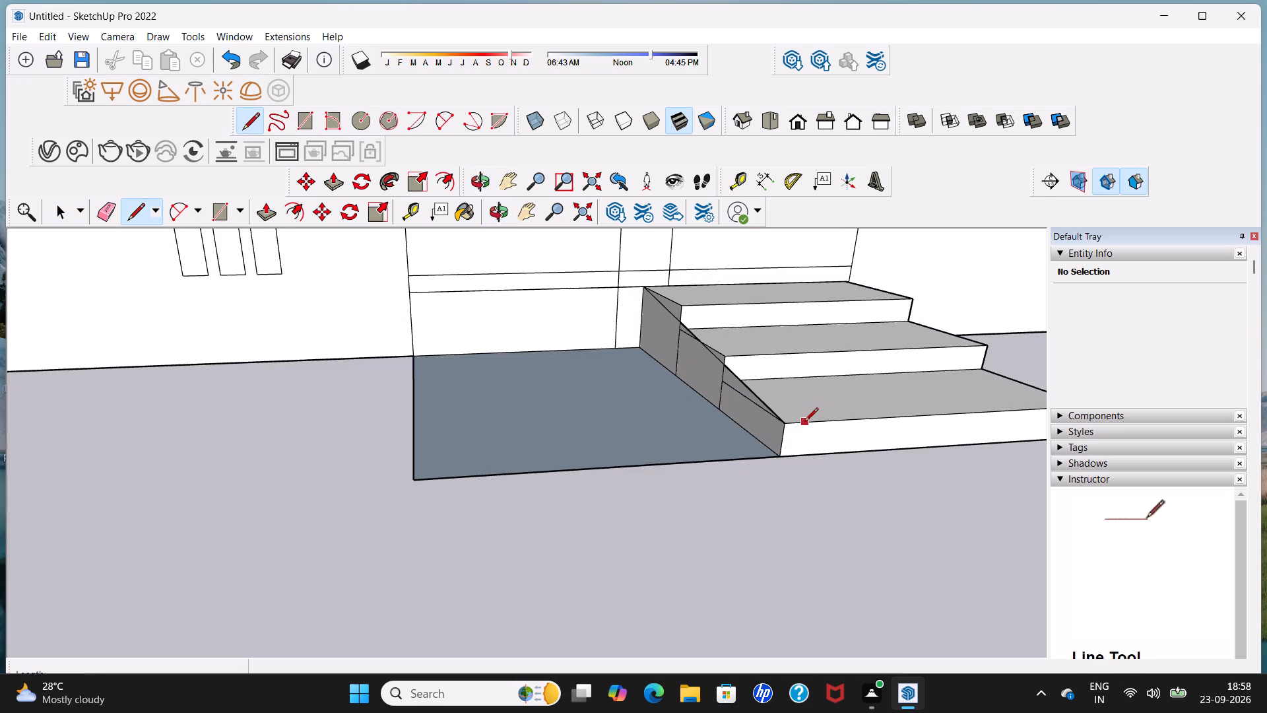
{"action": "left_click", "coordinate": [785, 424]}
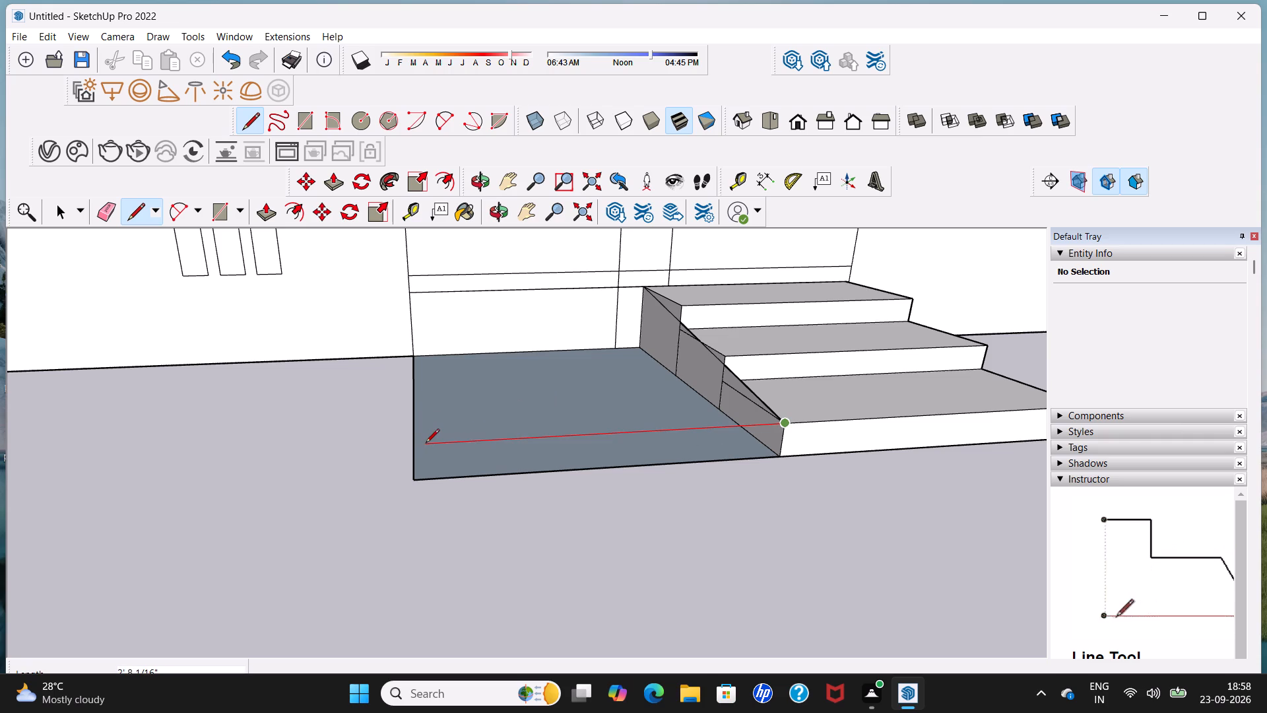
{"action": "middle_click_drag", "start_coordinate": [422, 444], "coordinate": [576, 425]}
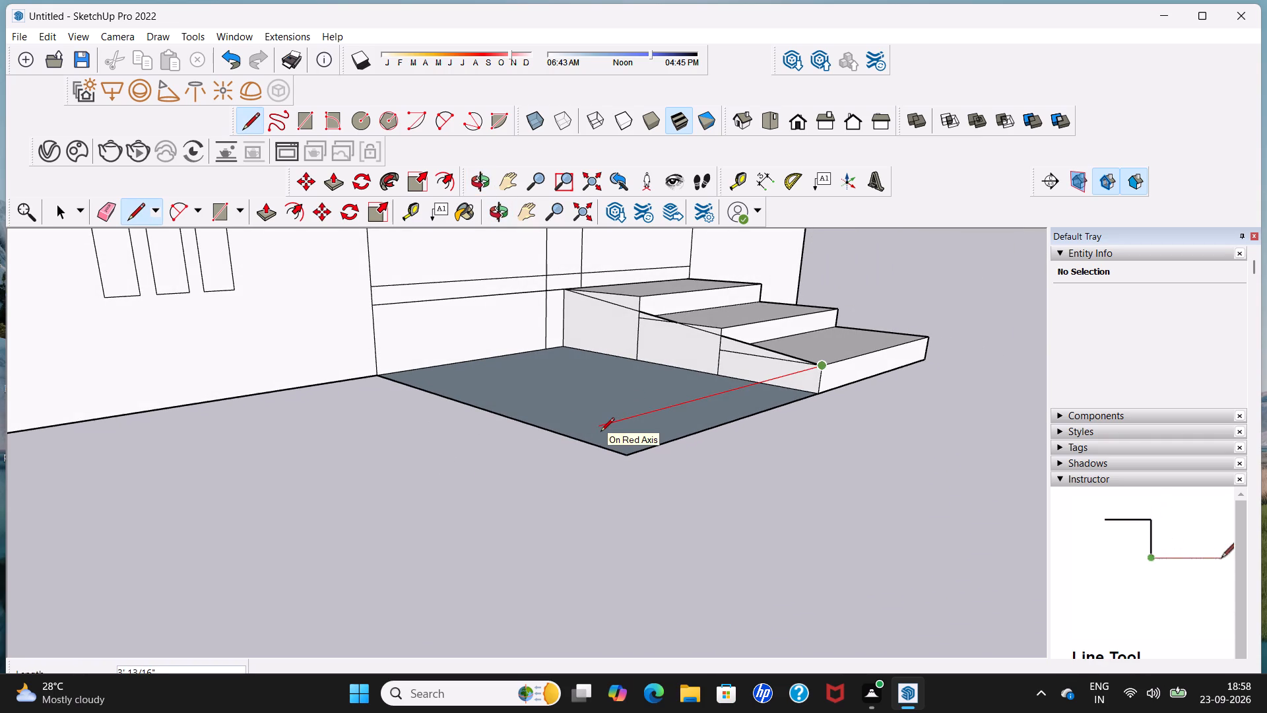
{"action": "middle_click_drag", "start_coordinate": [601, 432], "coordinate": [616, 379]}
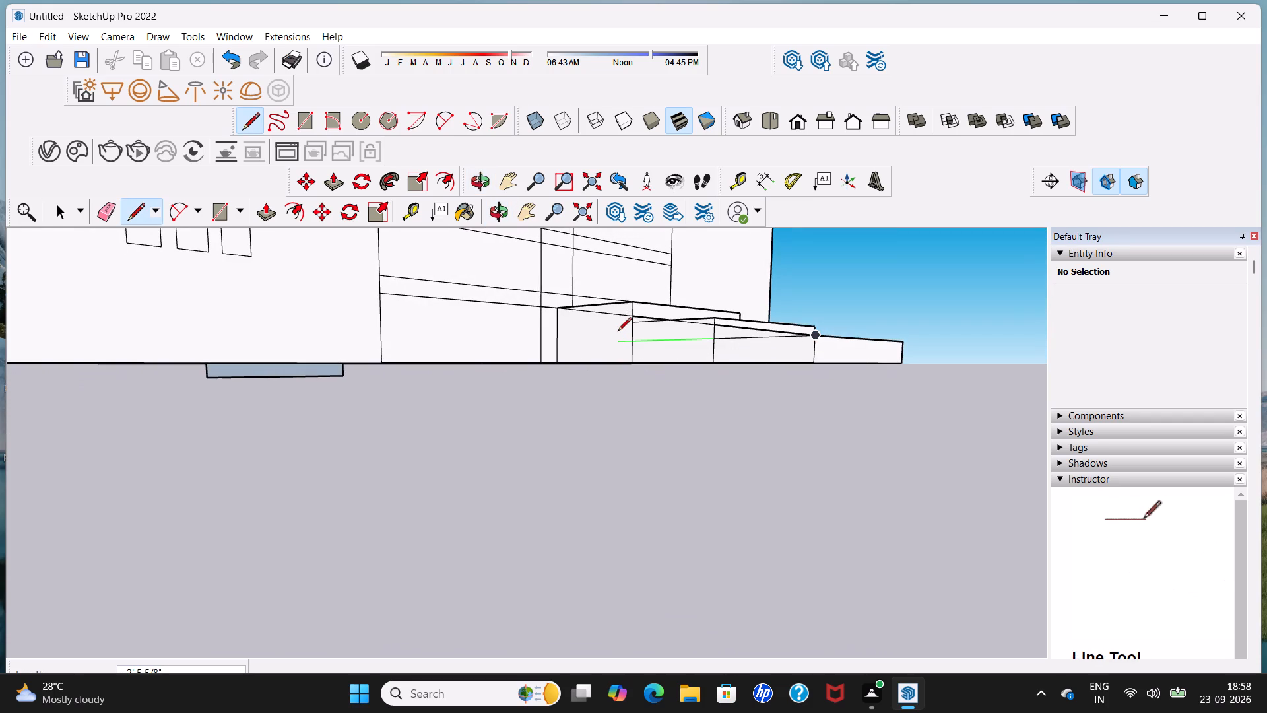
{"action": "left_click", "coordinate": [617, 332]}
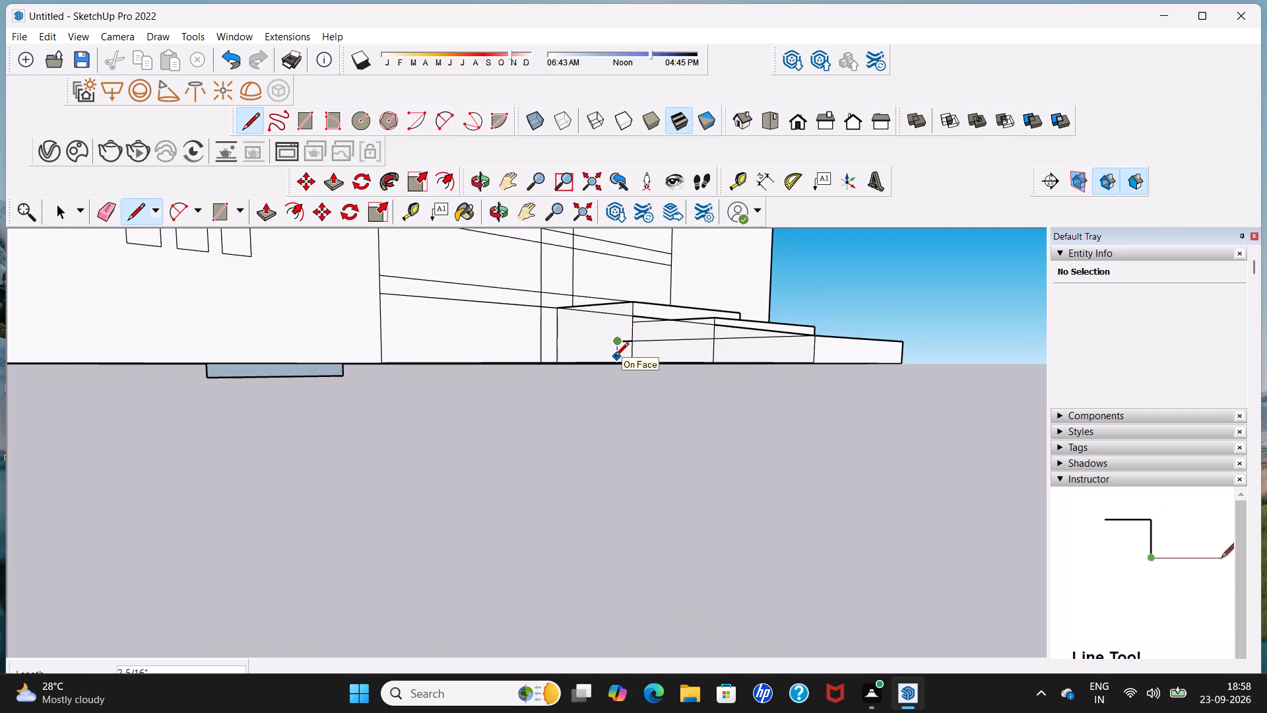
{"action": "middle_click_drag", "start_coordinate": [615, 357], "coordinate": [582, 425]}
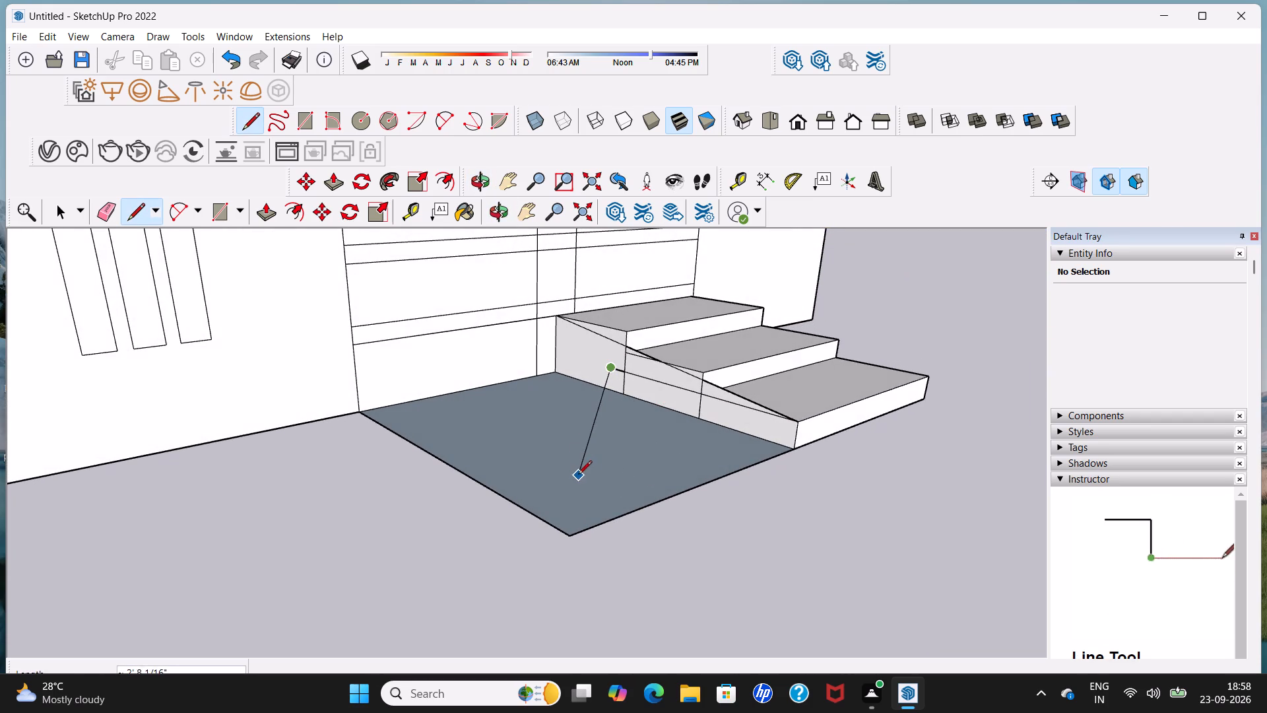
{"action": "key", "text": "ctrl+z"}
Draw two parallel lines about 2' 9" long across the ground panel, from the joints between the steps to its outer edge.
{"action": "middle_click_drag", "start_coordinate": [632, 516], "coordinate": [505, 484]}
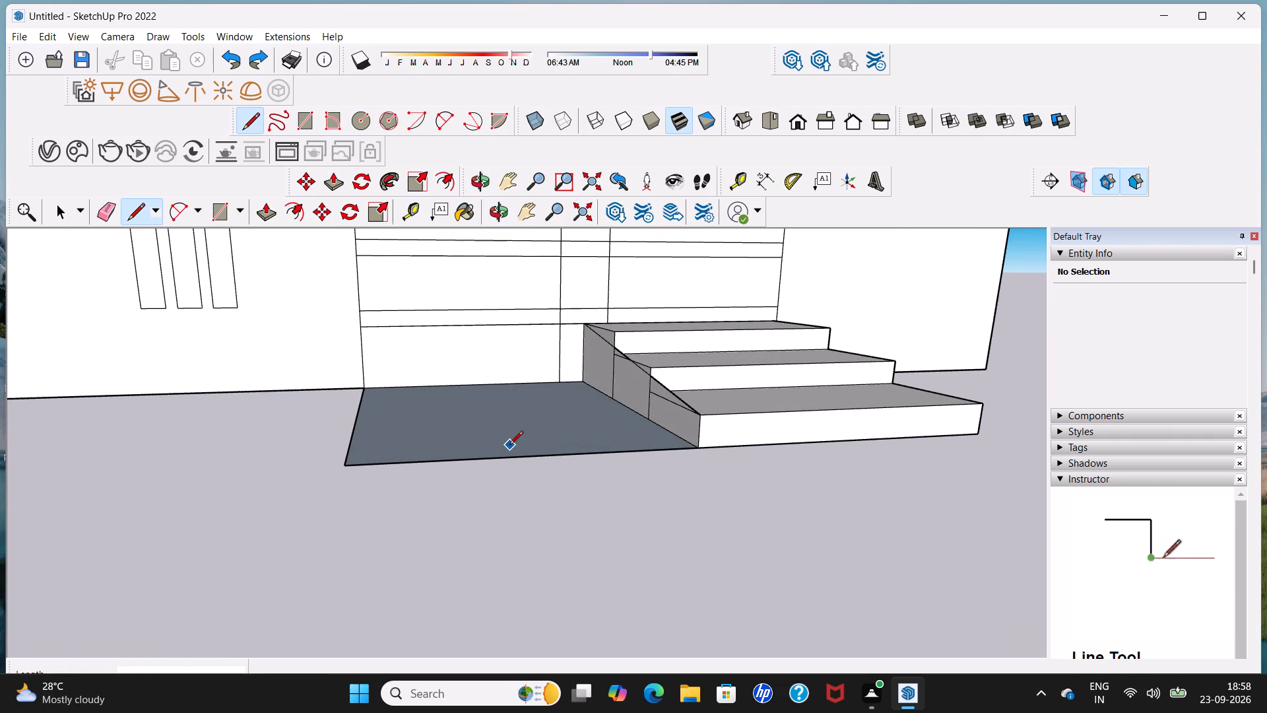
{"action": "left_click", "coordinate": [263, 214]}
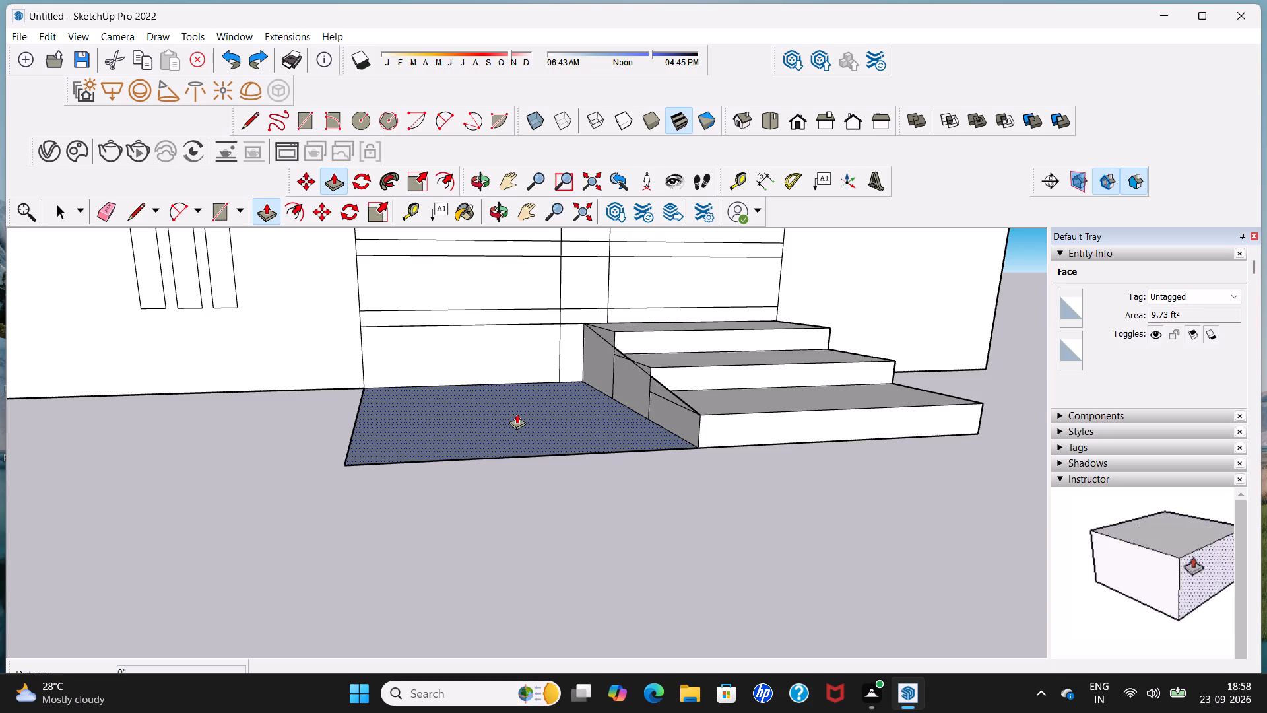
{"action": "middle_click_drag", "start_coordinate": [517, 413], "coordinate": [498, 501]}
{"action": "scroll", "coordinate": [498, 501], "scroll_direction": "up", "scroll_amount": 4}
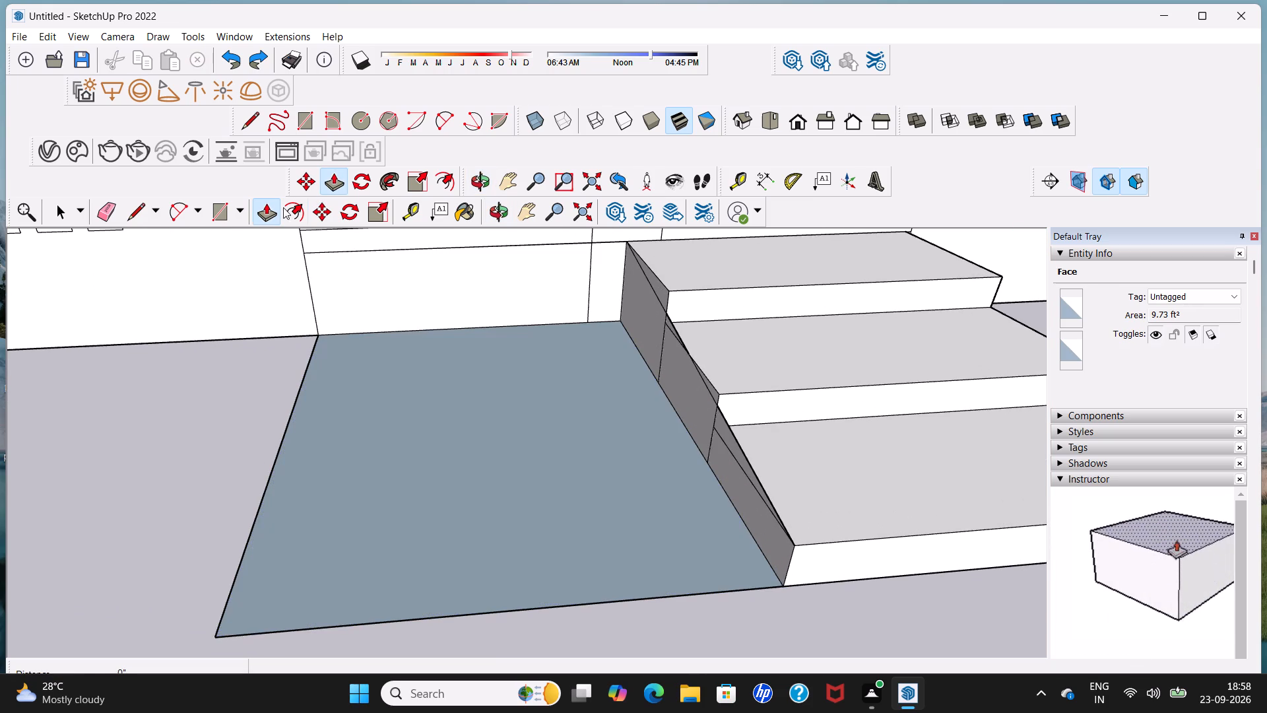
{"action": "left_click", "coordinate": [243, 118]}
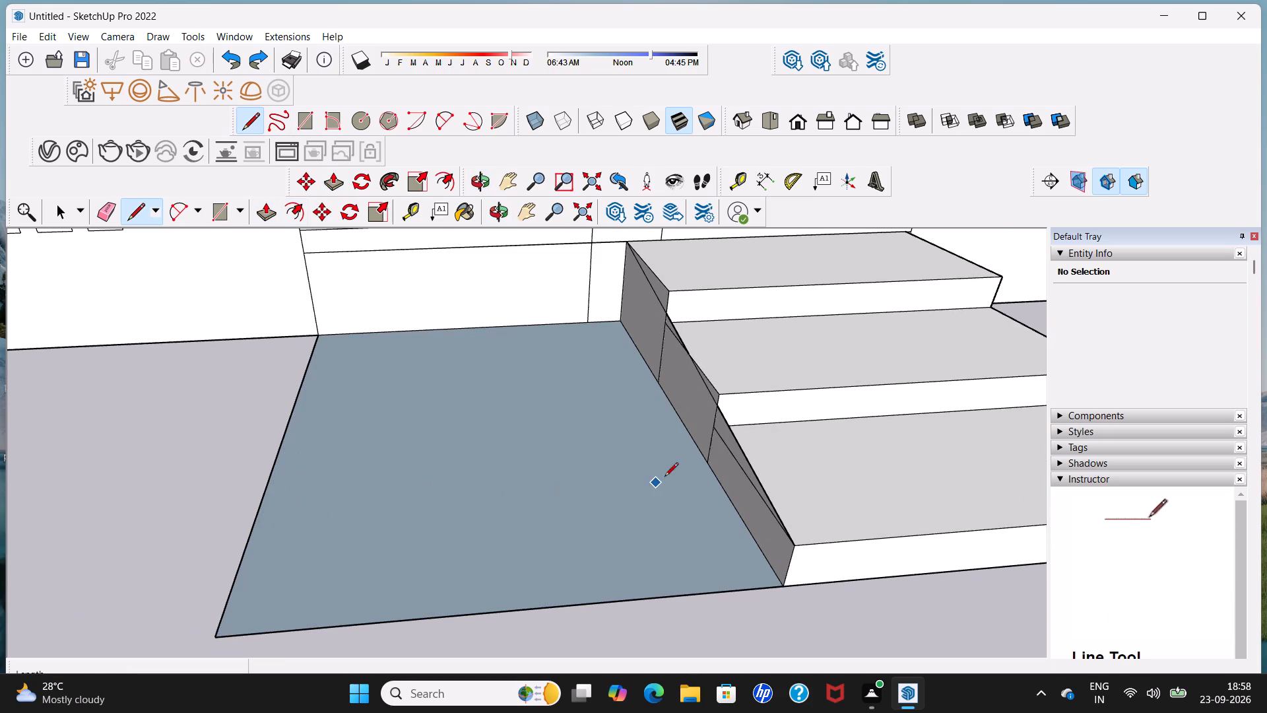
{"action": "left_click", "coordinate": [705, 463]}
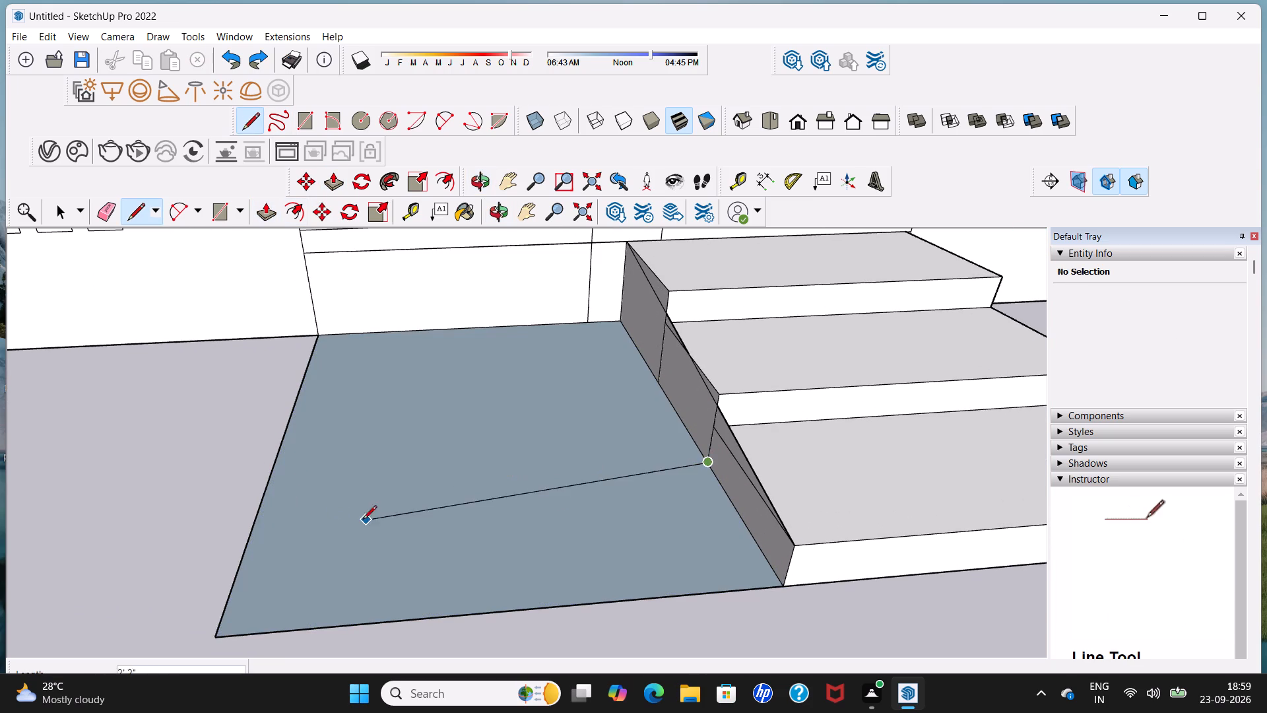
{"action": "left_click", "coordinate": [263, 490]}
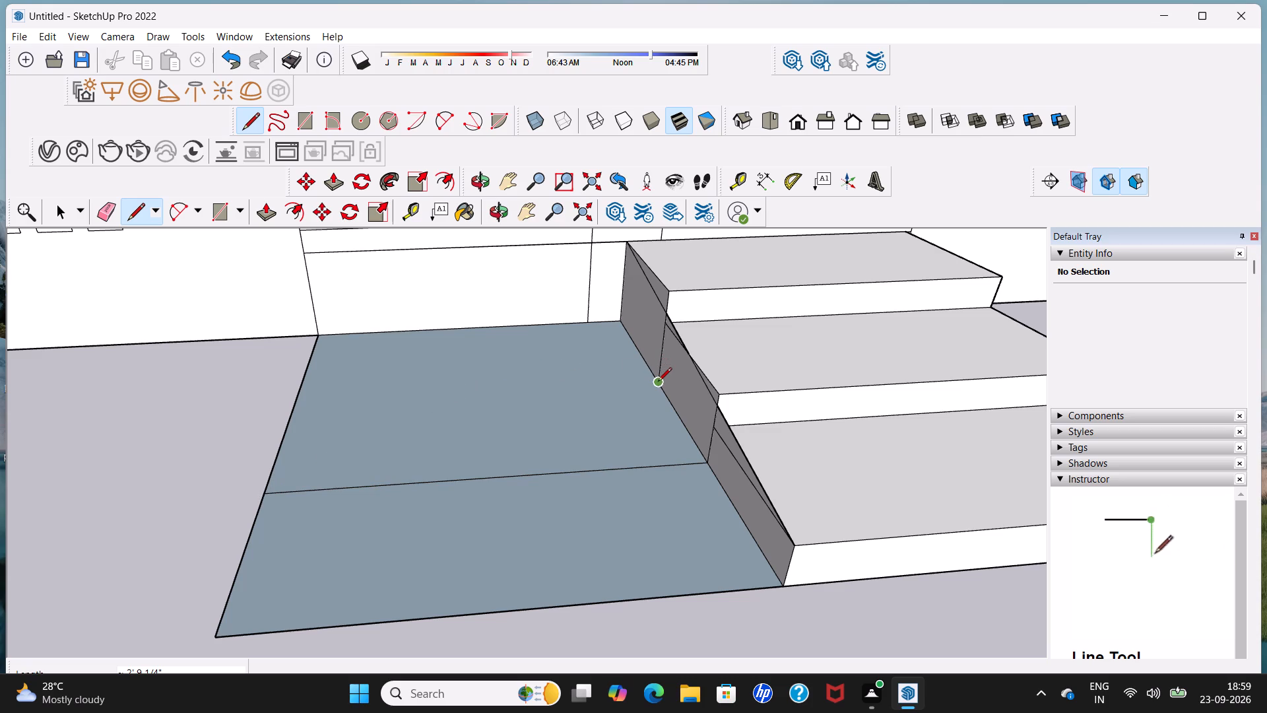
{"action": "left_click", "coordinate": [658, 382]}
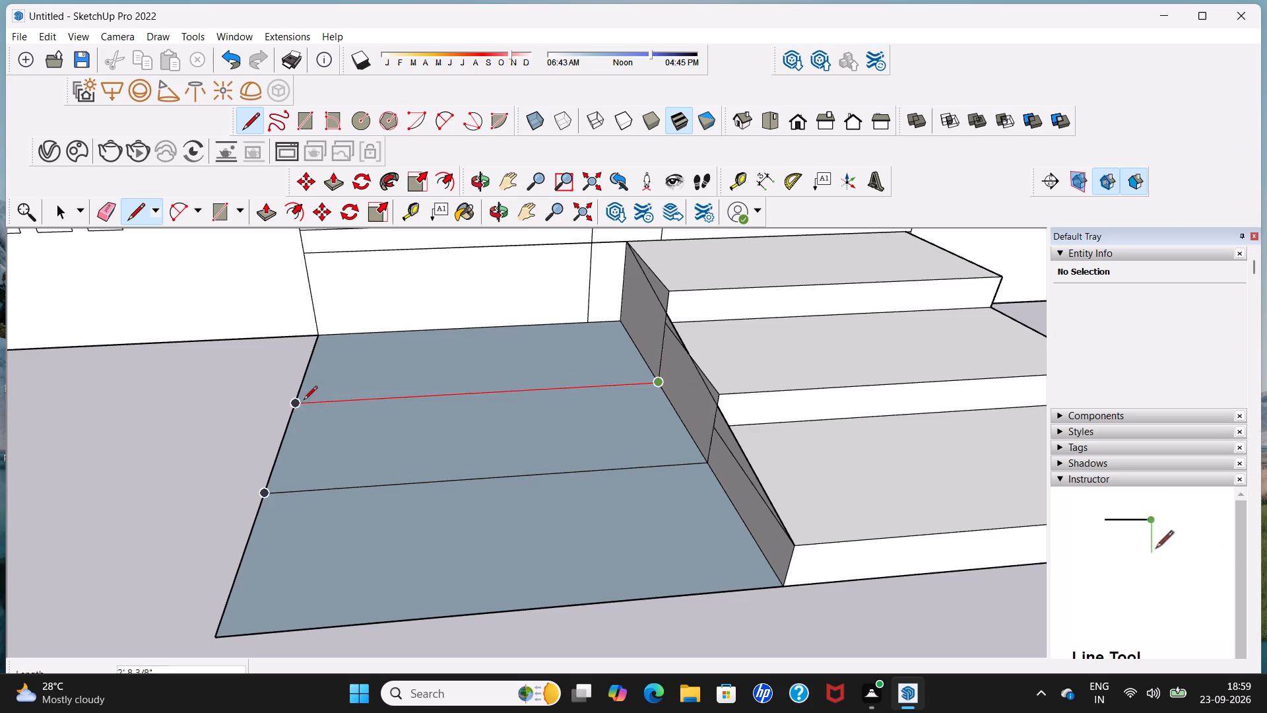
{"action": "left_click", "coordinate": [301, 401]}
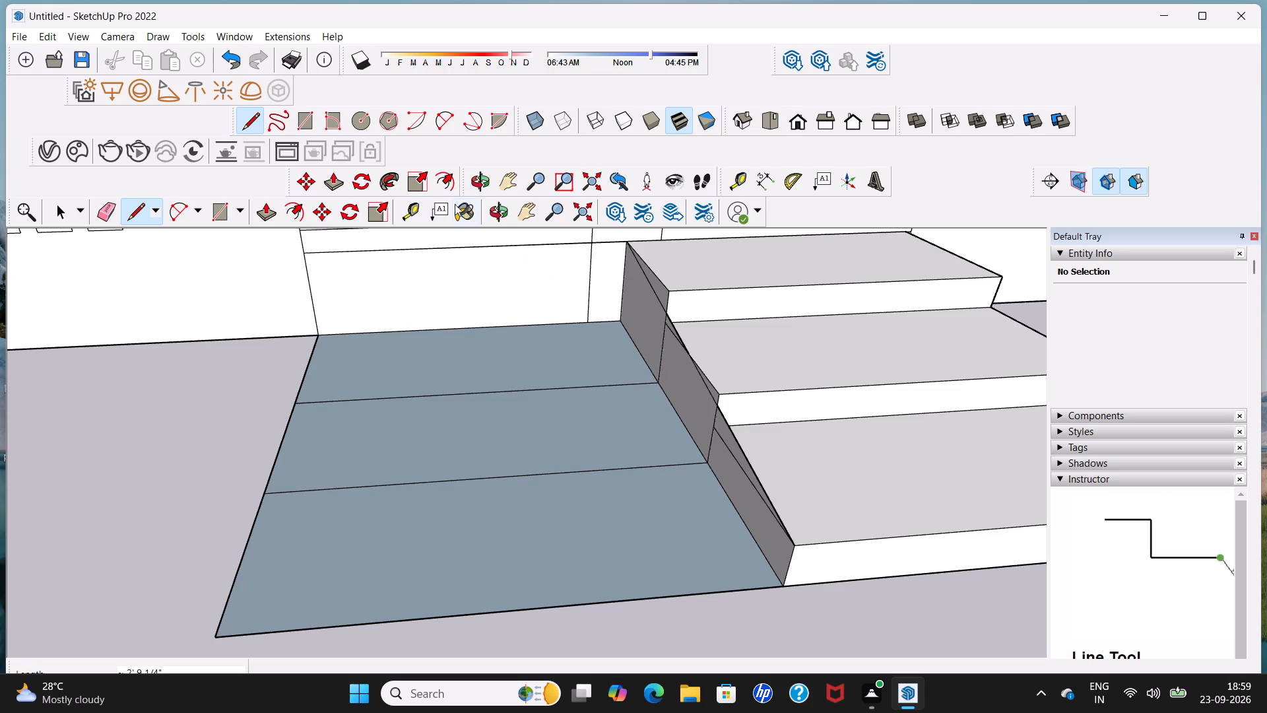
Push/Pull the panel's front strip up about 4 9/16" beside the lowest step.
{"action": "left_click", "coordinate": [261, 213]}
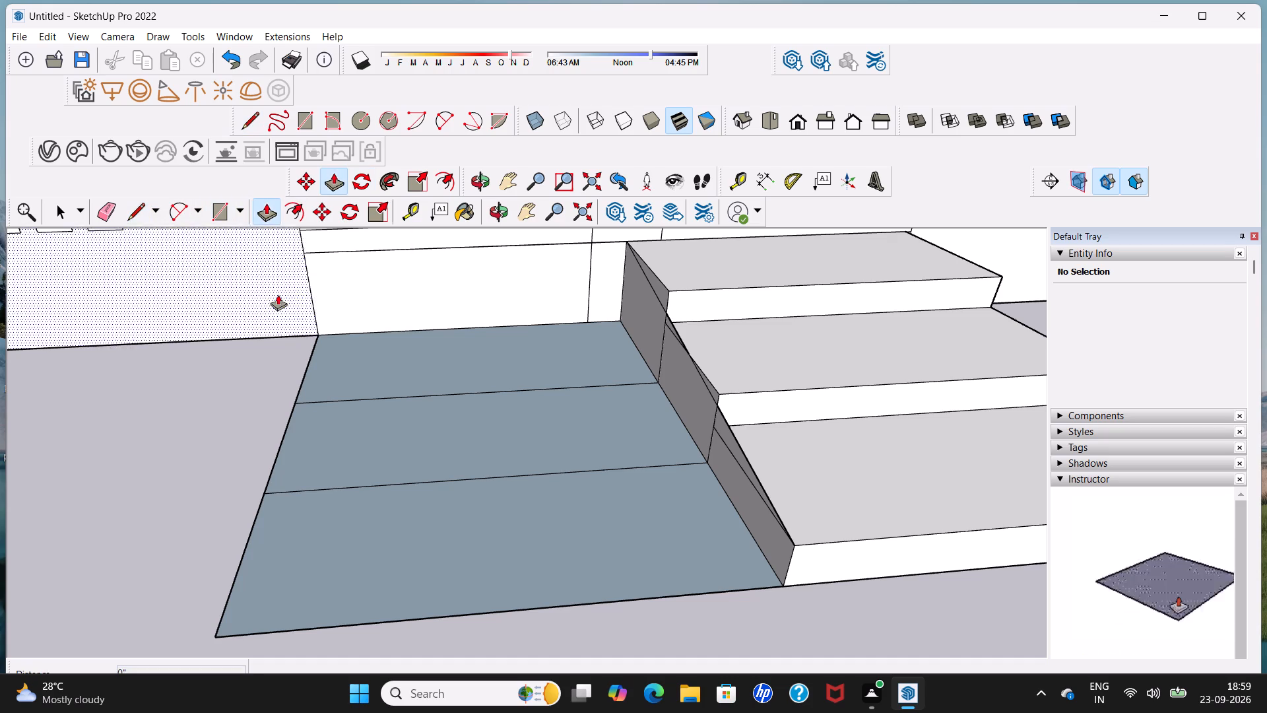
{"action": "left_click", "coordinate": [482, 570]}
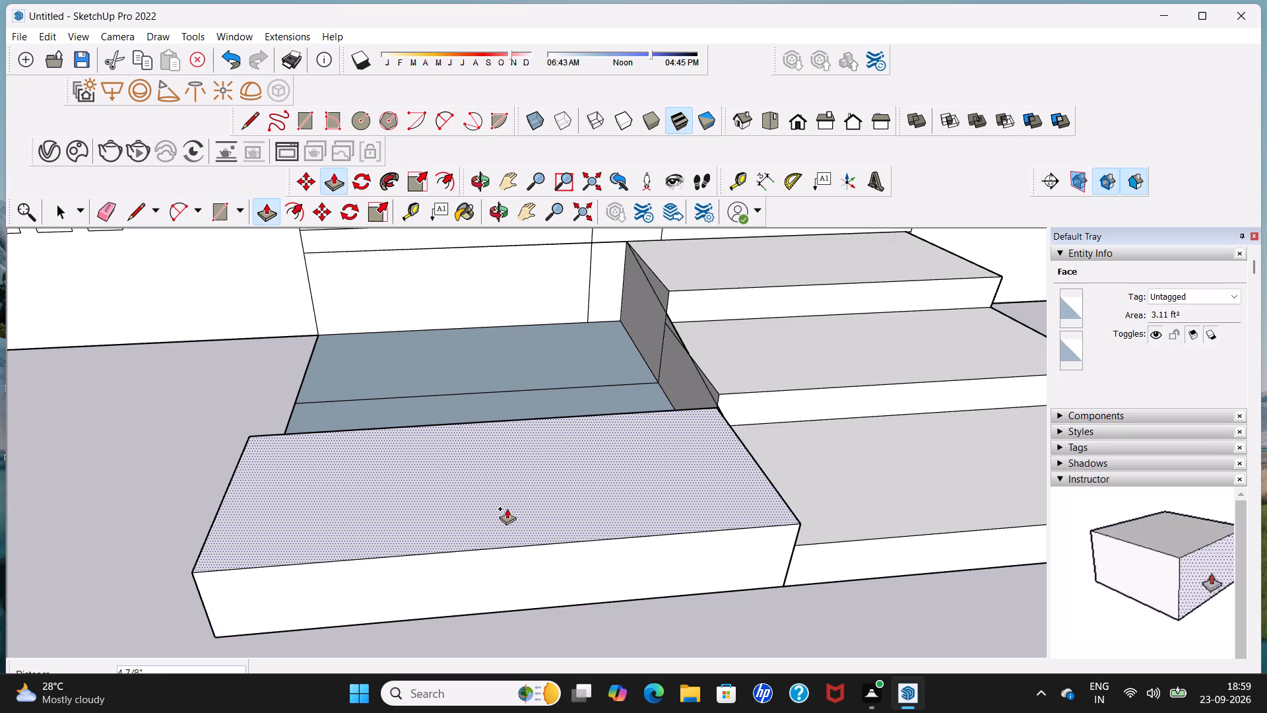
{"action": "middle_click_drag", "start_coordinate": [507, 508], "coordinate": [327, 505]}
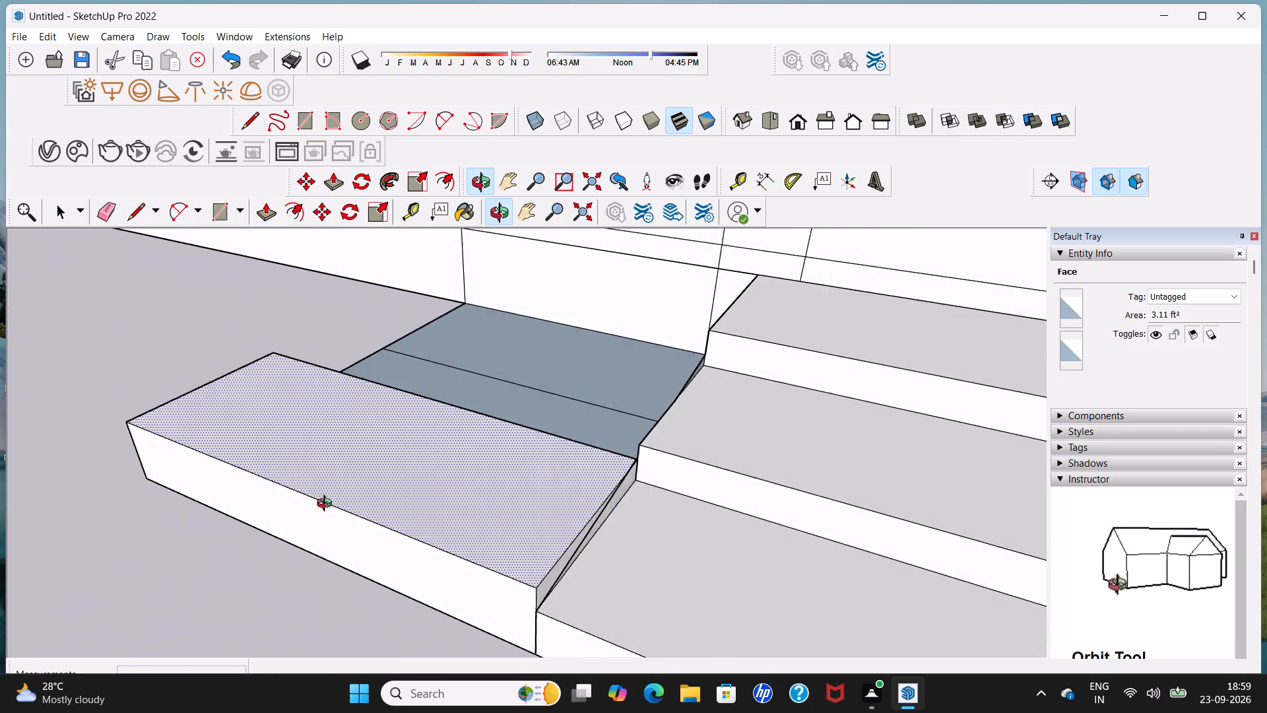
{"action": "middle_click_drag", "start_coordinate": [327, 505], "coordinate": [327, 504]}
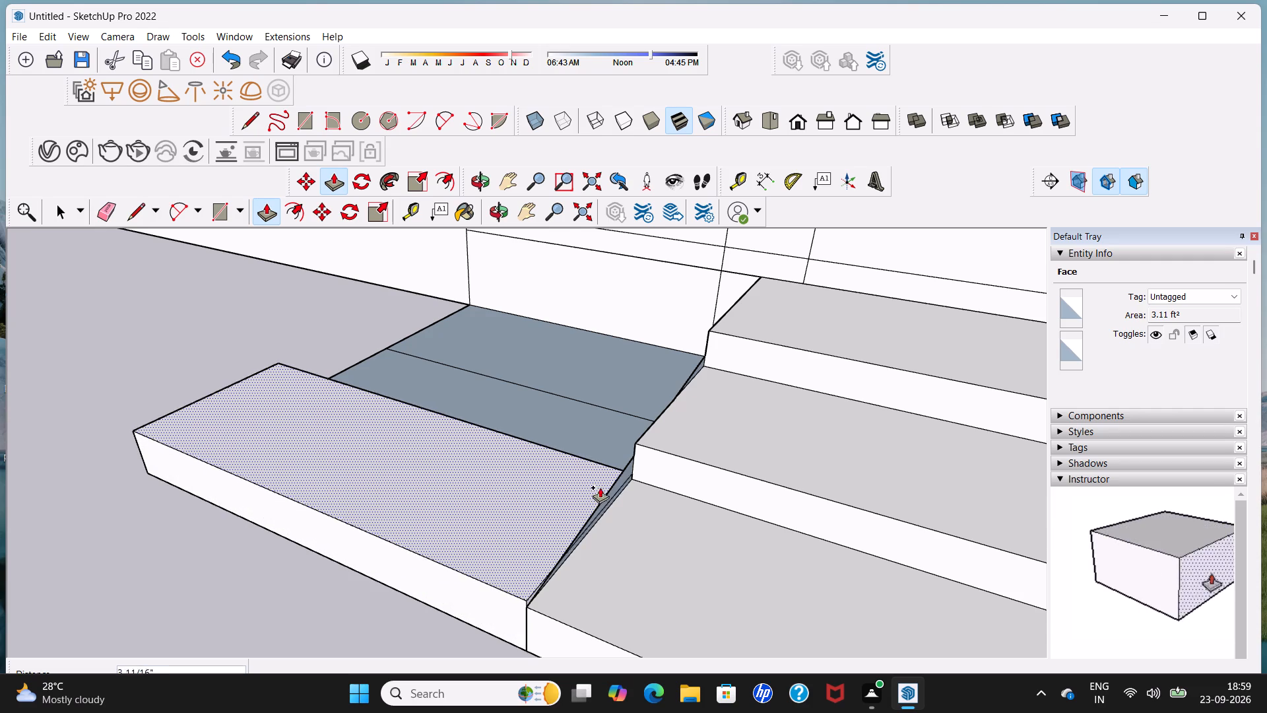
{"action": "left_click", "coordinate": [610, 494]}
Push/Pull the panel's middle strip up to the height of the adjoining middle step.
{"action": "middle_click_drag", "start_coordinate": [536, 462], "coordinate": [540, 470]}
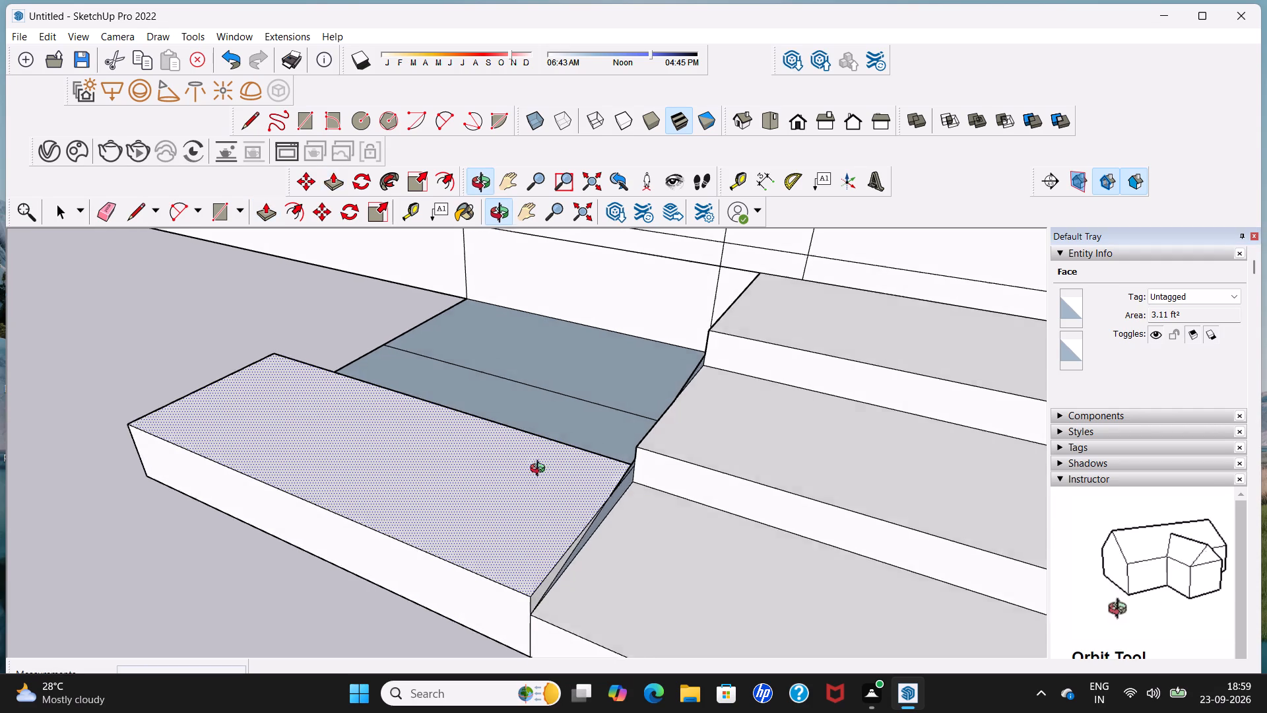
{"action": "middle_click_drag", "start_coordinate": [540, 470], "coordinate": [627, 540]}
{"action": "scroll", "coordinate": [623, 491], "scroll_direction": "up", "scroll_amount": 4}
{"action": "scroll", "coordinate": [619, 402], "scroll_direction": "down", "scroll_amount": 6}
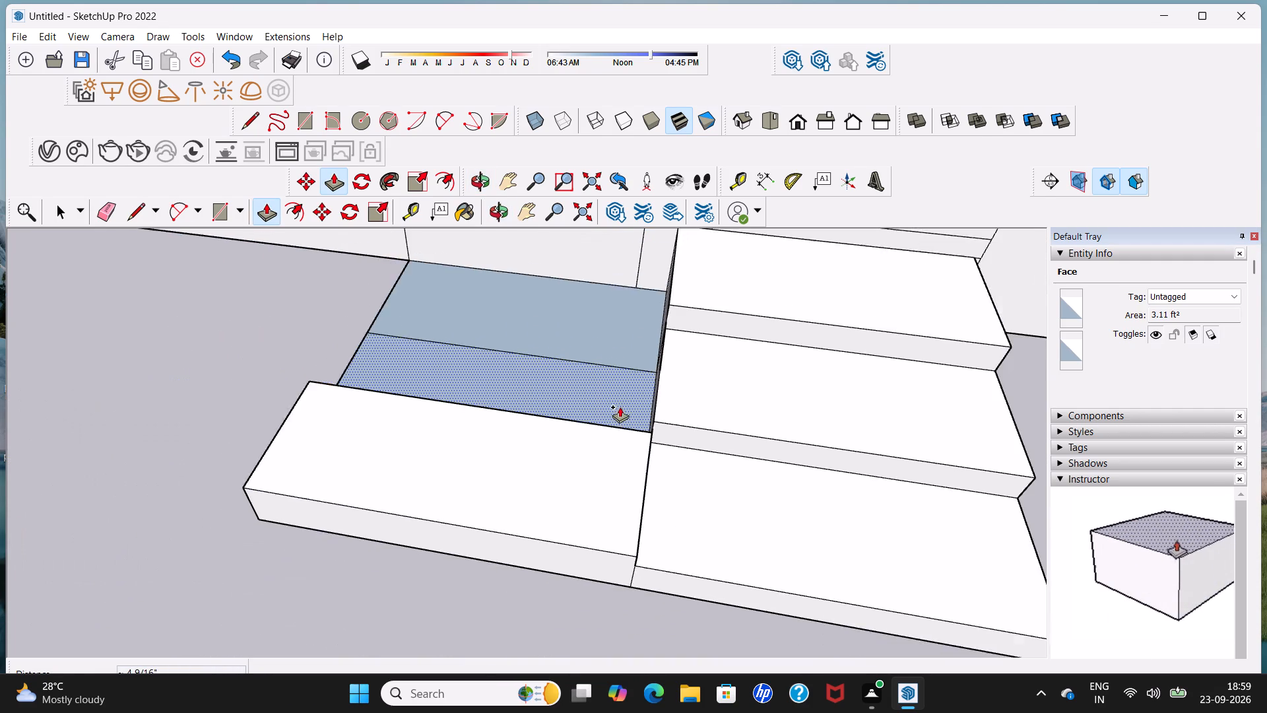
{"action": "scroll", "coordinate": [620, 407], "scroll_direction": "down", "scroll_amount": 3}
{"action": "middle_click_drag", "start_coordinate": [536, 458], "coordinate": [651, 524]}
{"action": "left_click", "coordinate": [543, 388]}
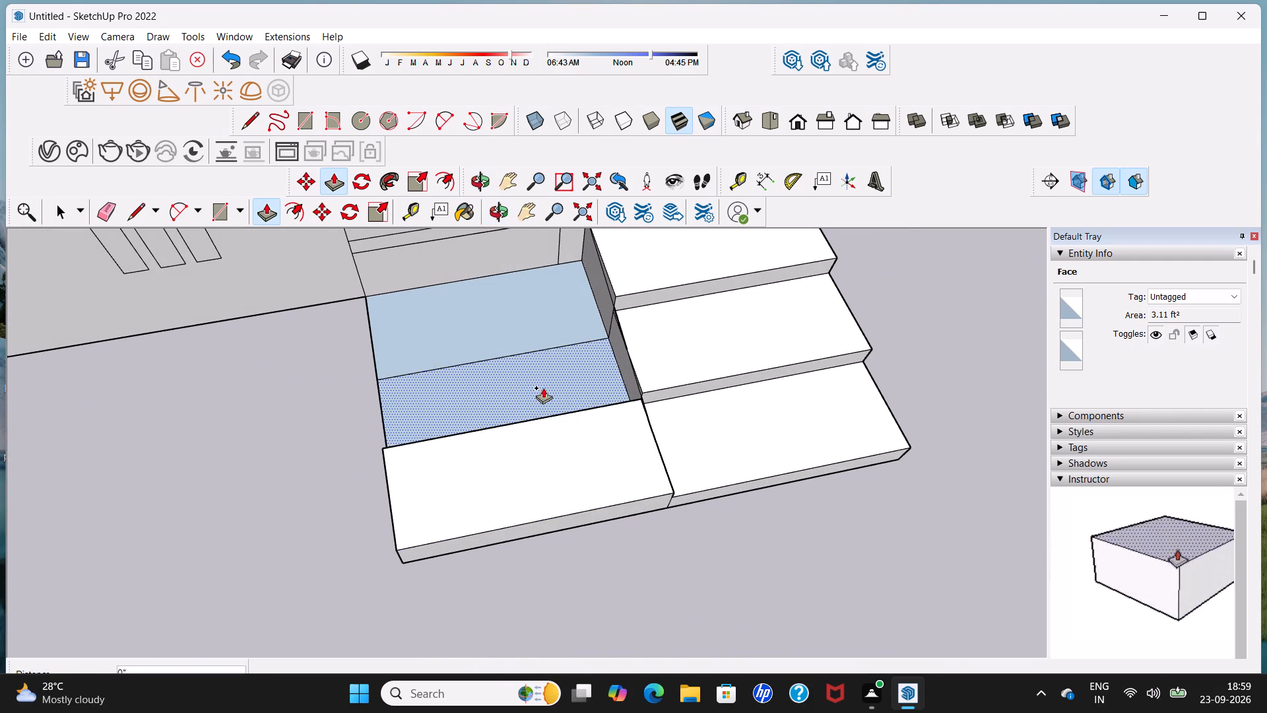
{"action": "middle_click_drag", "start_coordinate": [591, 360], "coordinate": [423, 387]}
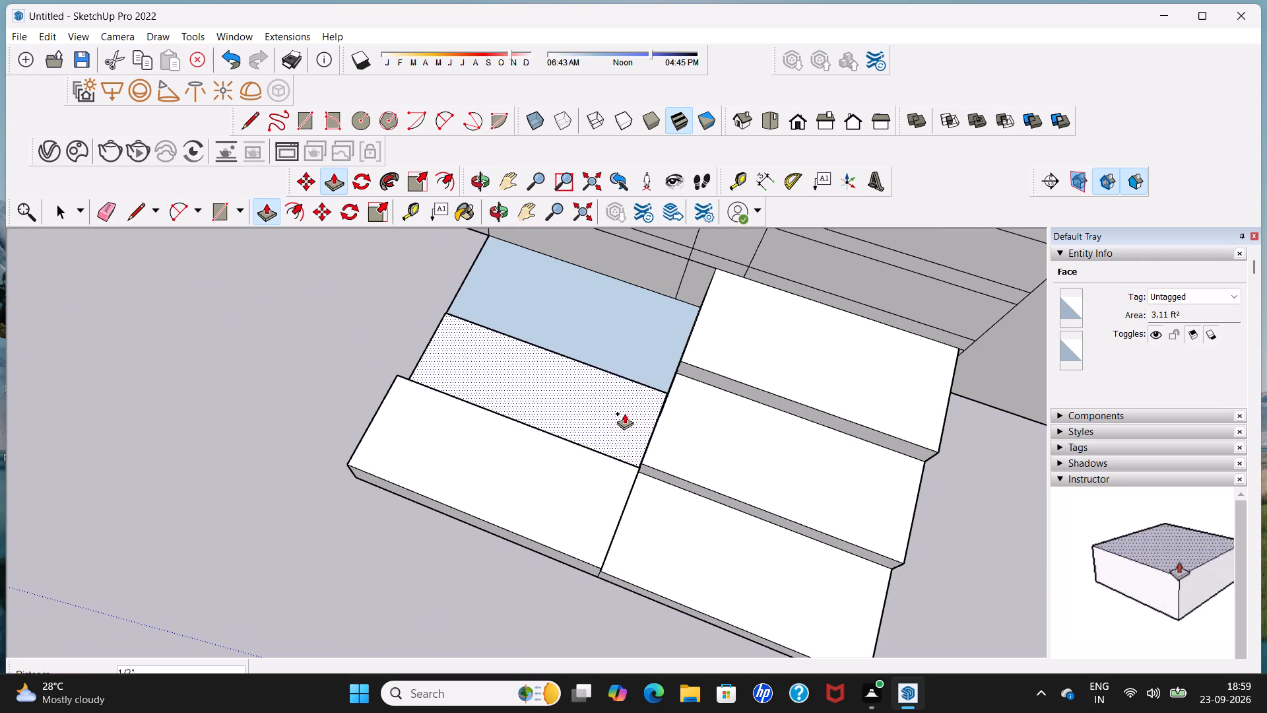
{"action": "left_click", "coordinate": [660, 413]}
Push/Pull the panel's wall-side strip up about 8 15/16" to the height of the adjoining top step.
{"action": "left_click", "coordinate": [649, 332]}
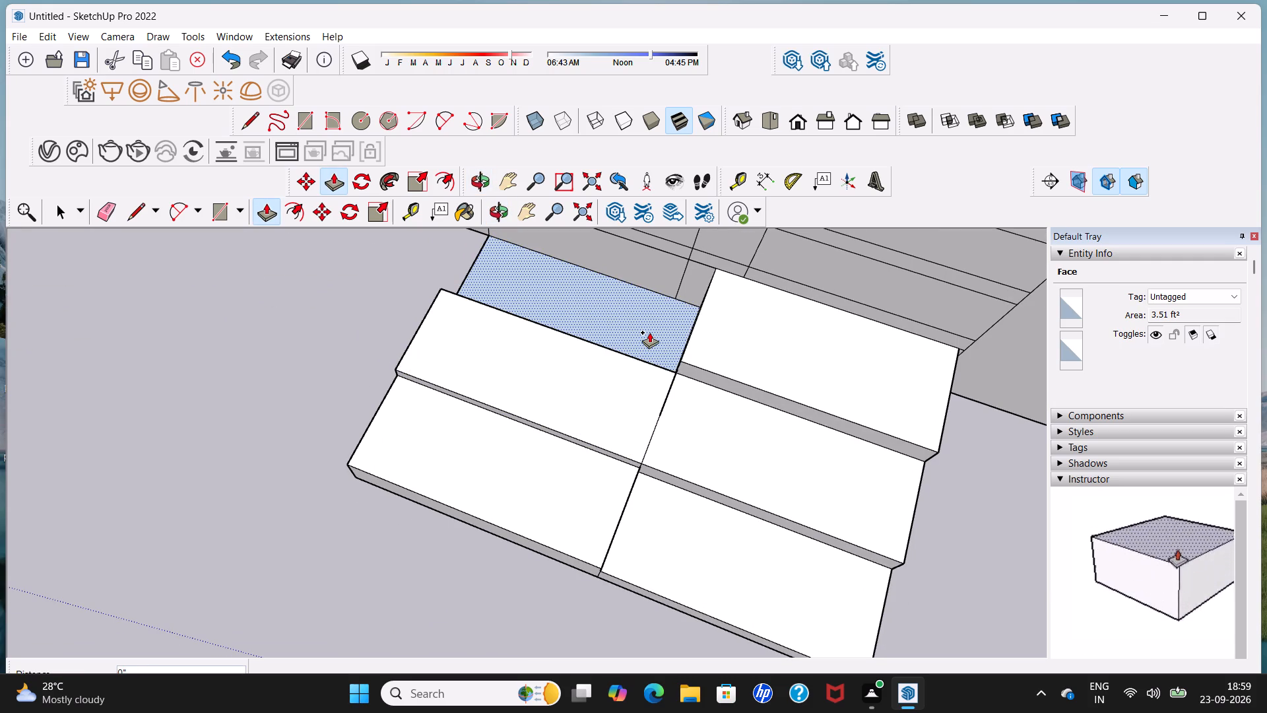
{"action": "left_click", "coordinate": [698, 323]}
Examine the widened entrance steps and the whole house front from several distances and angles.
{"action": "scroll", "coordinate": [682, 370], "scroll_direction": "down", "scroll_amount": 4}
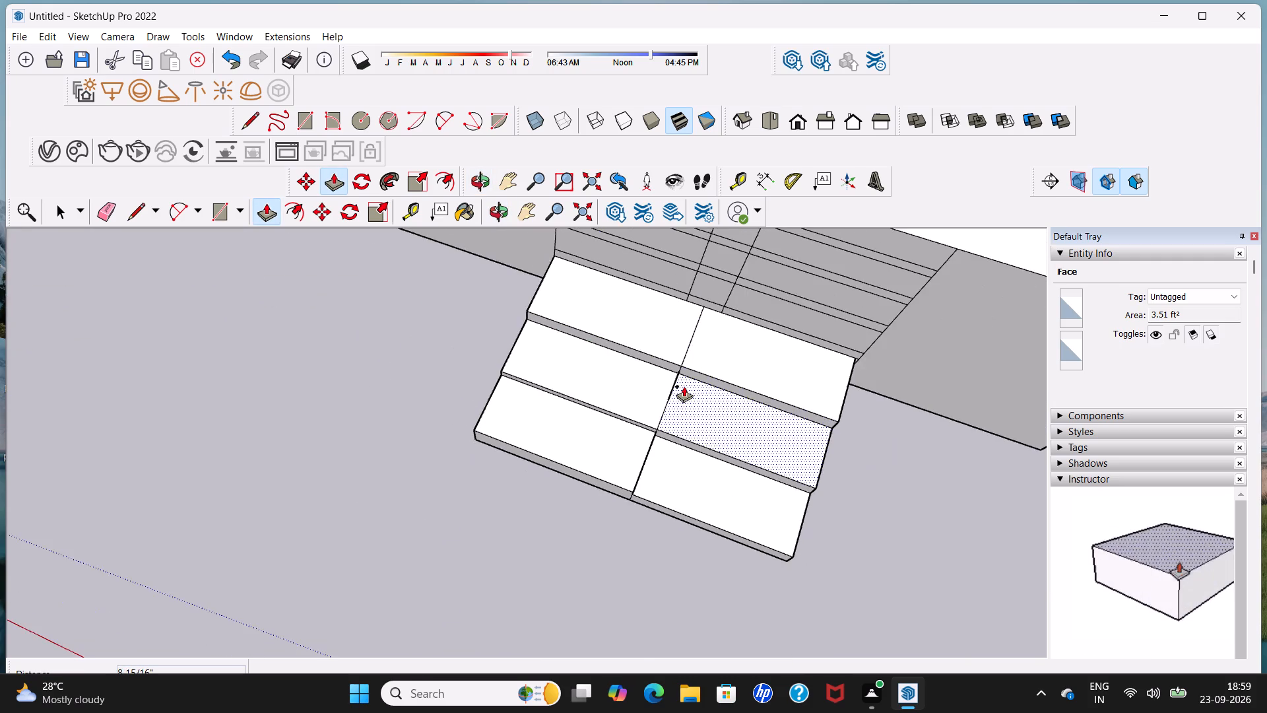
{"action": "scroll", "coordinate": [684, 386], "scroll_direction": "down", "scroll_amount": 13}
{"action": "middle_click_drag", "start_coordinate": [676, 431], "coordinate": [701, 312]}
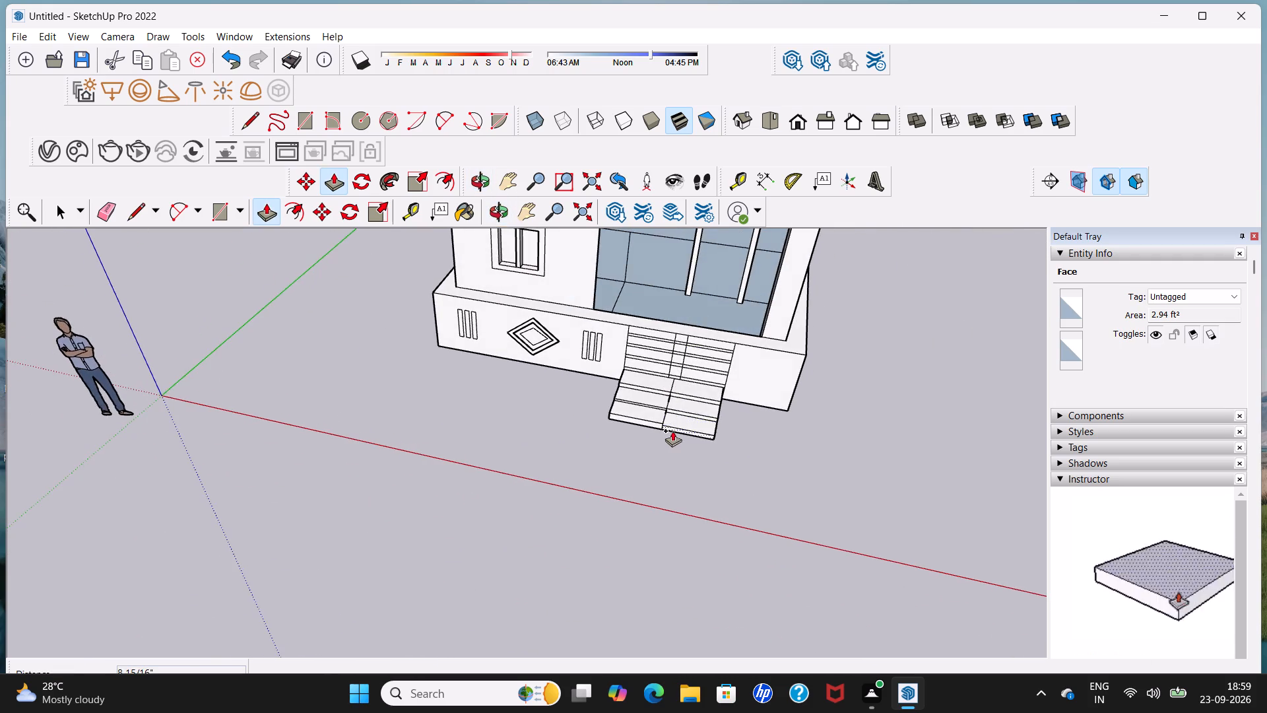
{"action": "scroll", "coordinate": [672, 432], "scroll_direction": "up", "scroll_amount": 4}
{"action": "scroll", "coordinate": [681, 403], "scroll_direction": "down", "scroll_amount": 5}
{"action": "key", "text": "space"}
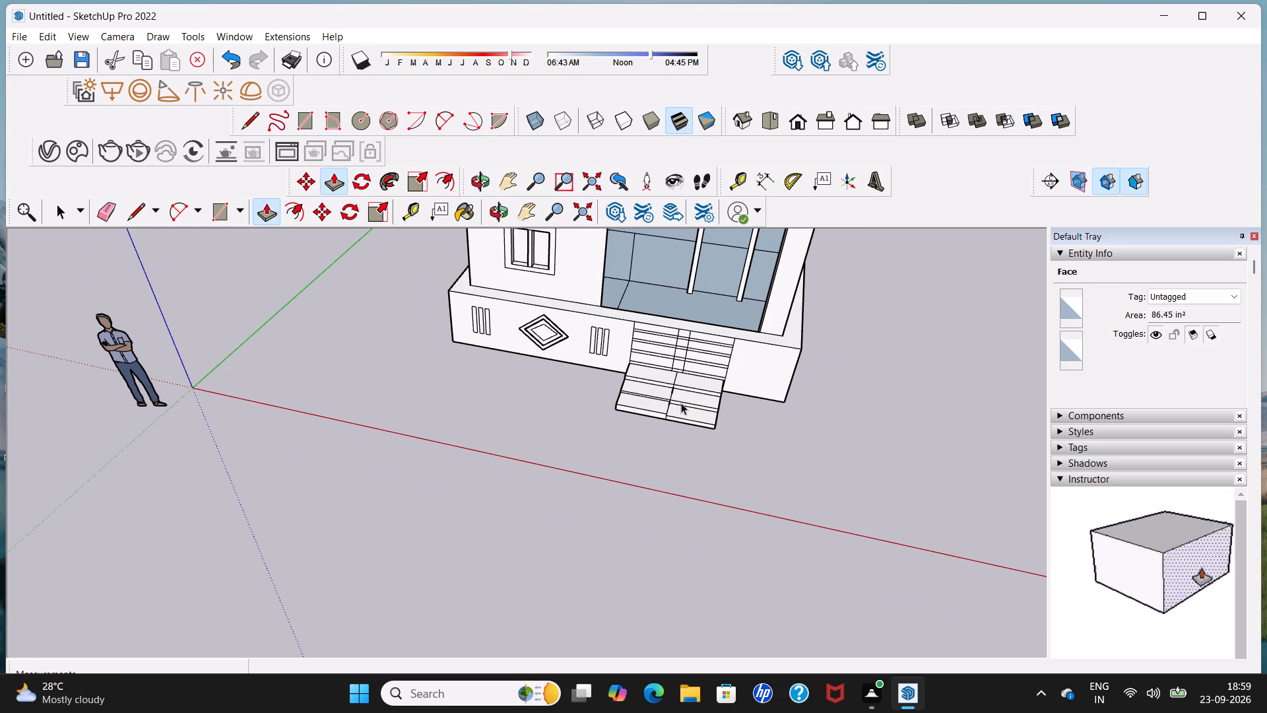
{"action": "middle_click_drag", "start_coordinate": [680, 408], "coordinate": [706, 325]}
{"action": "scroll", "coordinate": [706, 325], "scroll_direction": "down", "scroll_amount": 11}
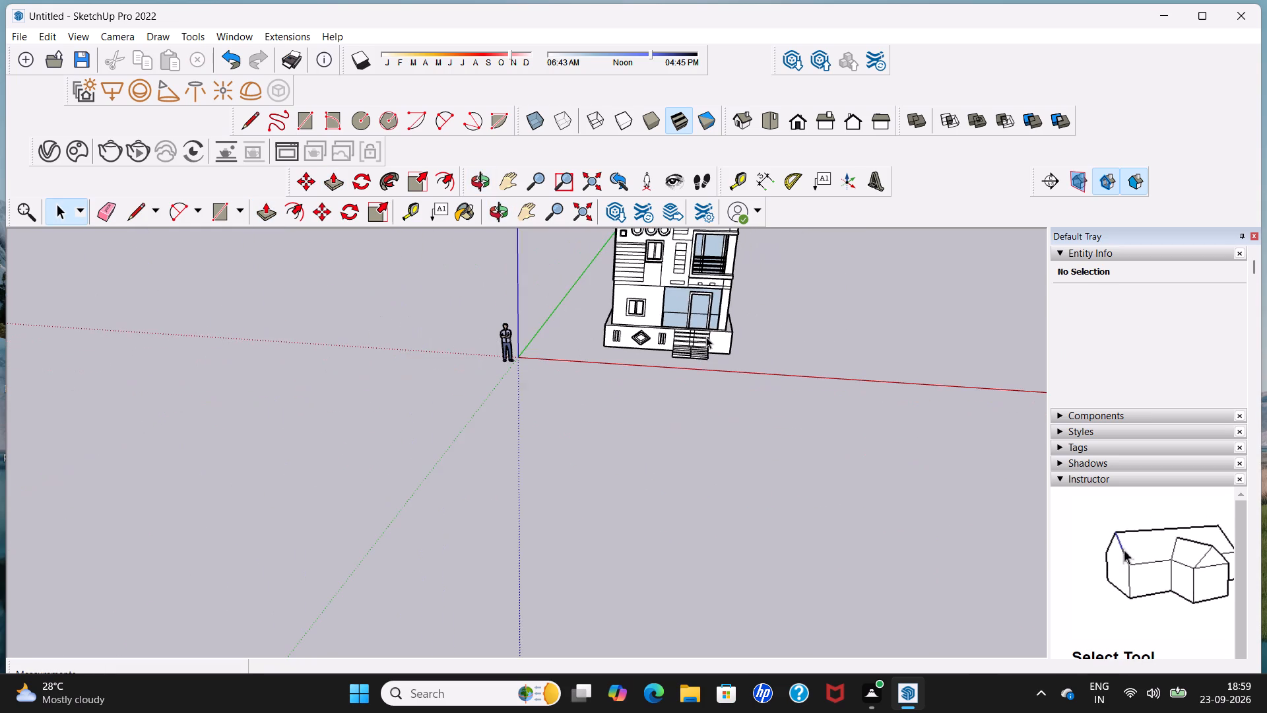
{"action": "scroll", "coordinate": [706, 331], "scroll_direction": "down", "scroll_amount": 9}
{"action": "middle_click_drag", "start_coordinate": [701, 321], "coordinate": [717, 253]}
{"action": "scroll", "coordinate": [714, 311], "scroll_direction": "up", "scroll_amount": 11}
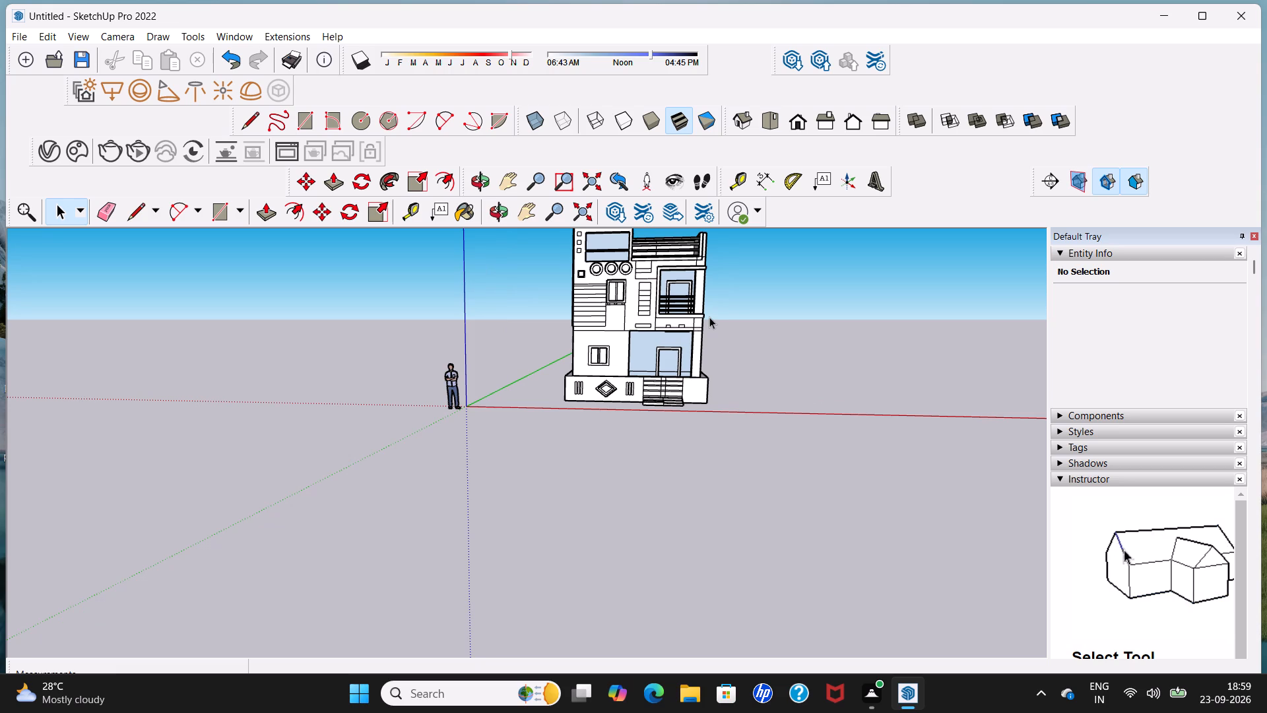
{"action": "middle_click_drag", "start_coordinate": [668, 323], "coordinate": [595, 501]}
{"action": "scroll", "coordinate": [595, 501], "scroll_direction": "up", "scroll_amount": 4}
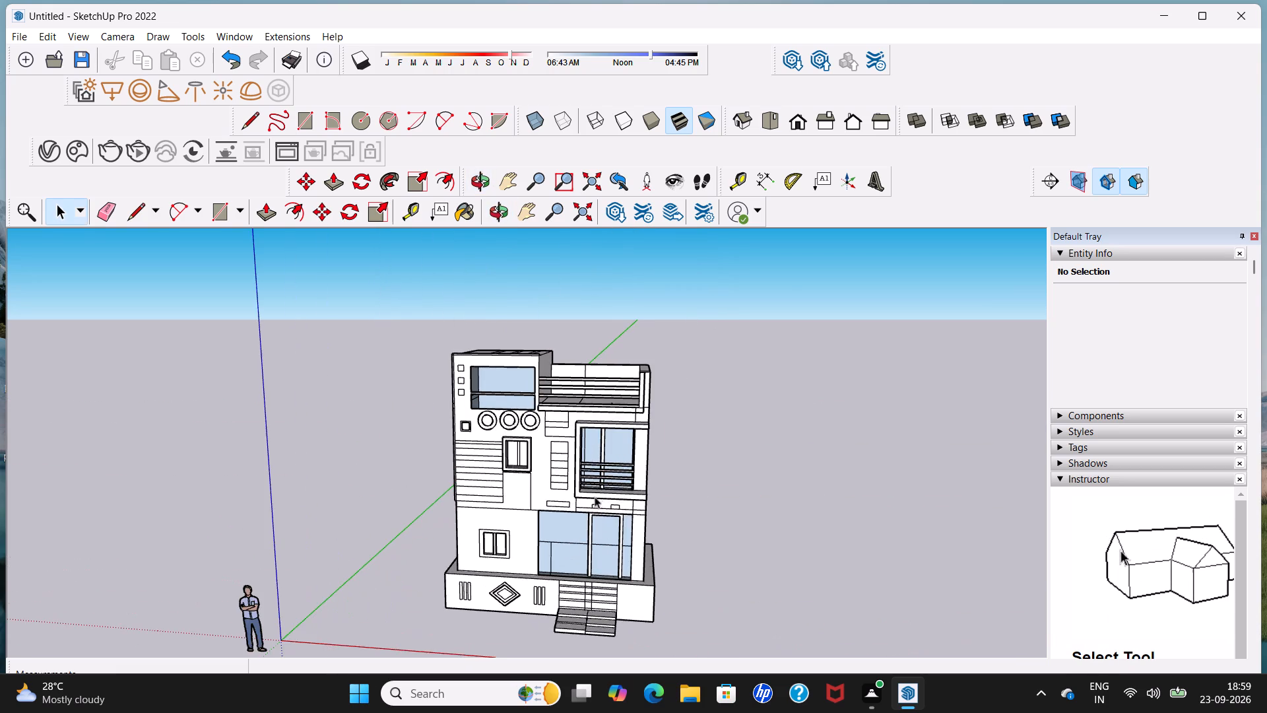
{"action": "middle_click_drag", "start_coordinate": [596, 487], "coordinate": [611, 430]}
{"action": "scroll", "coordinate": [599, 479], "scroll_direction": "up", "scroll_amount": 2}
{"action": "scroll", "coordinate": [598, 438], "scroll_direction": "down", "scroll_amount": 3}
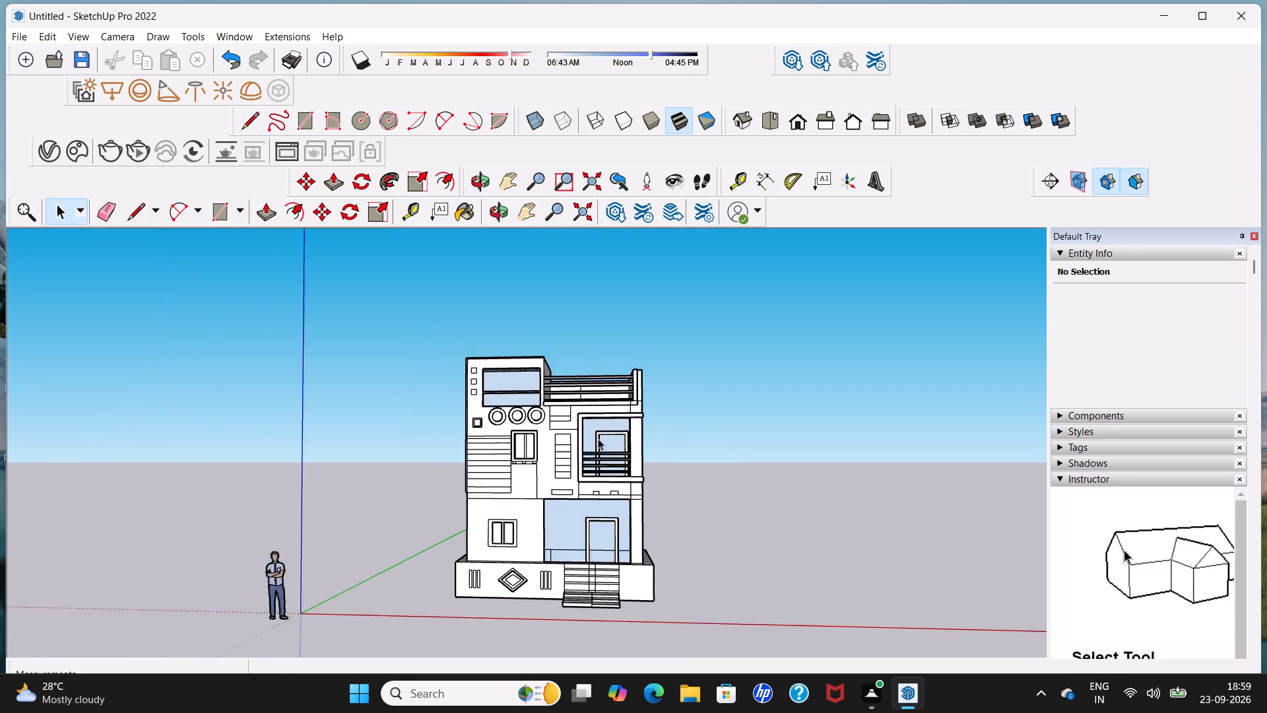
{"action": "scroll", "coordinate": [598, 438], "scroll_direction": "down", "scroll_amount": 3}
{"action": "middle_click_drag", "start_coordinate": [587, 533], "coordinate": [599, 588]}
{"action": "scroll", "coordinate": [599, 601], "scroll_direction": "up", "scroll_amount": 7}
{"action": "scroll", "coordinate": [573, 435], "scroll_direction": "up", "scroll_amount": 1}
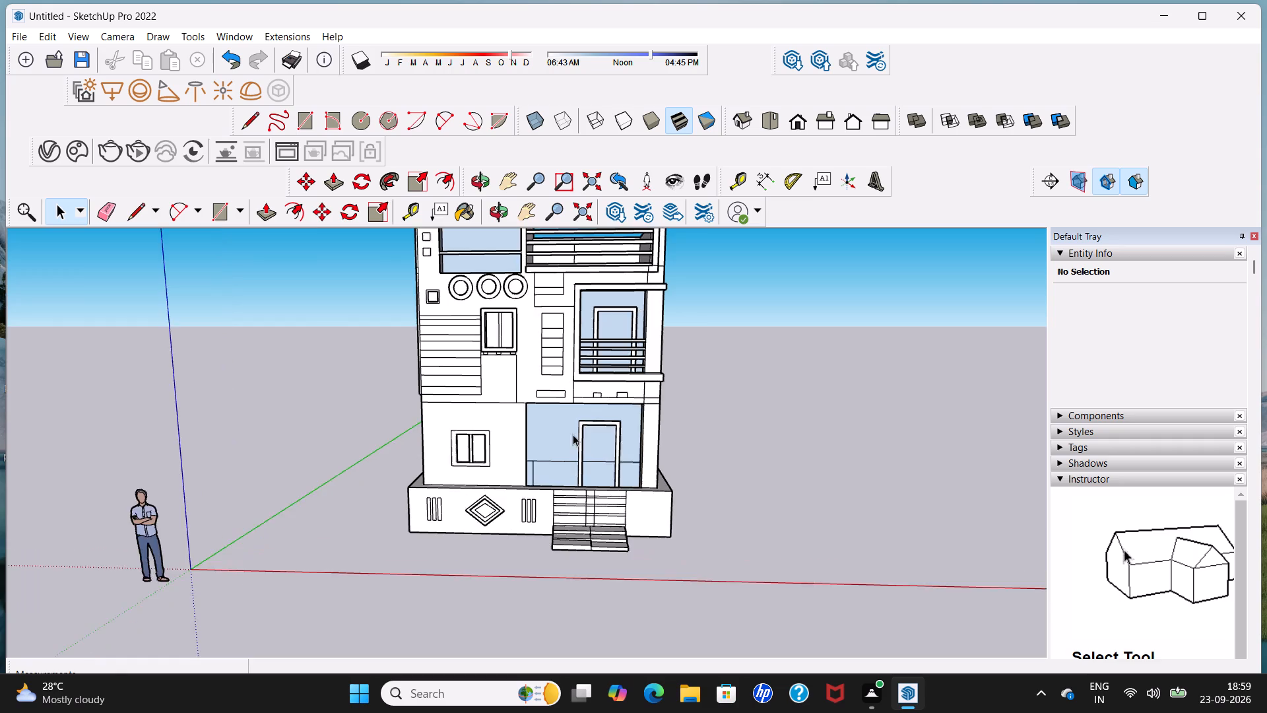
{"action": "middle_click_drag", "start_coordinate": [573, 445], "coordinate": [586, 550]}
{"action": "scroll", "coordinate": [586, 547], "scroll_direction": "up", "scroll_amount": 15}
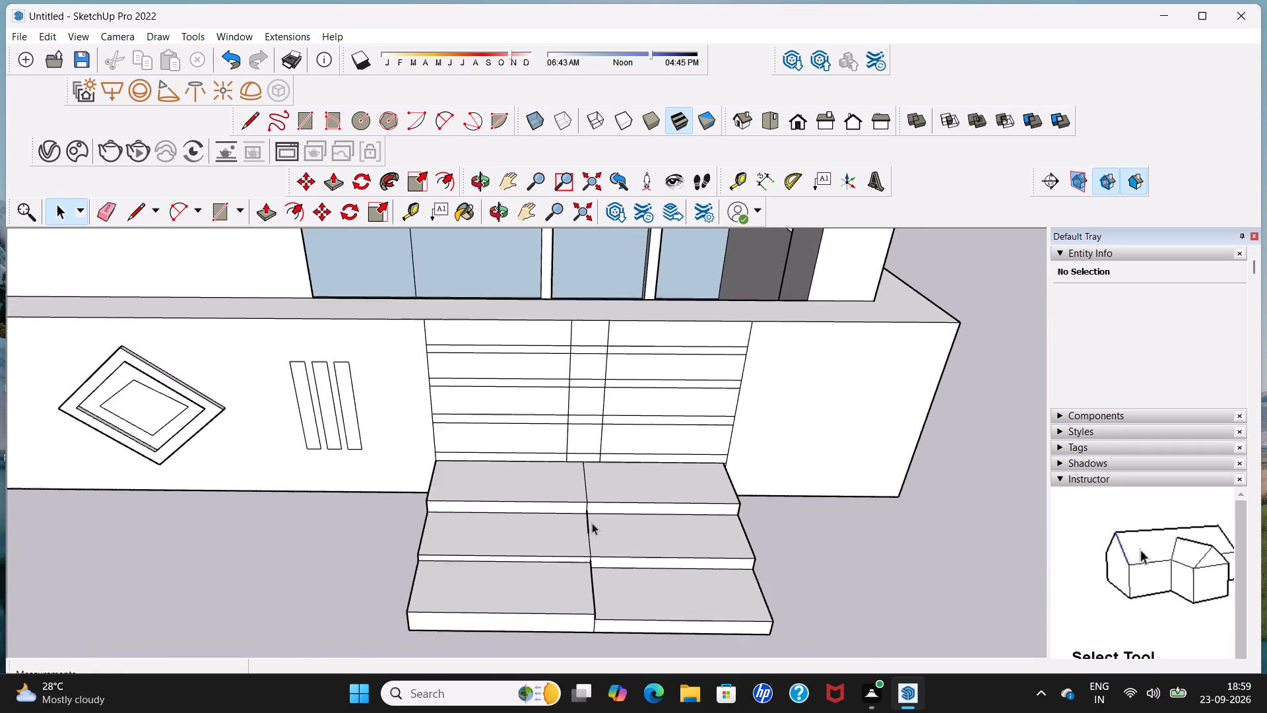
Delete the stray diagonal edge on the middle step where its two halves meet.
{"action": "scroll", "coordinate": [592, 523], "scroll_direction": "up", "scroll_amount": 1}
{"action": "middle_click_drag", "start_coordinate": [585, 549], "coordinate": [717, 513]}
{"action": "scroll", "coordinate": [587, 524], "scroll_direction": "up", "scroll_amount": 6}
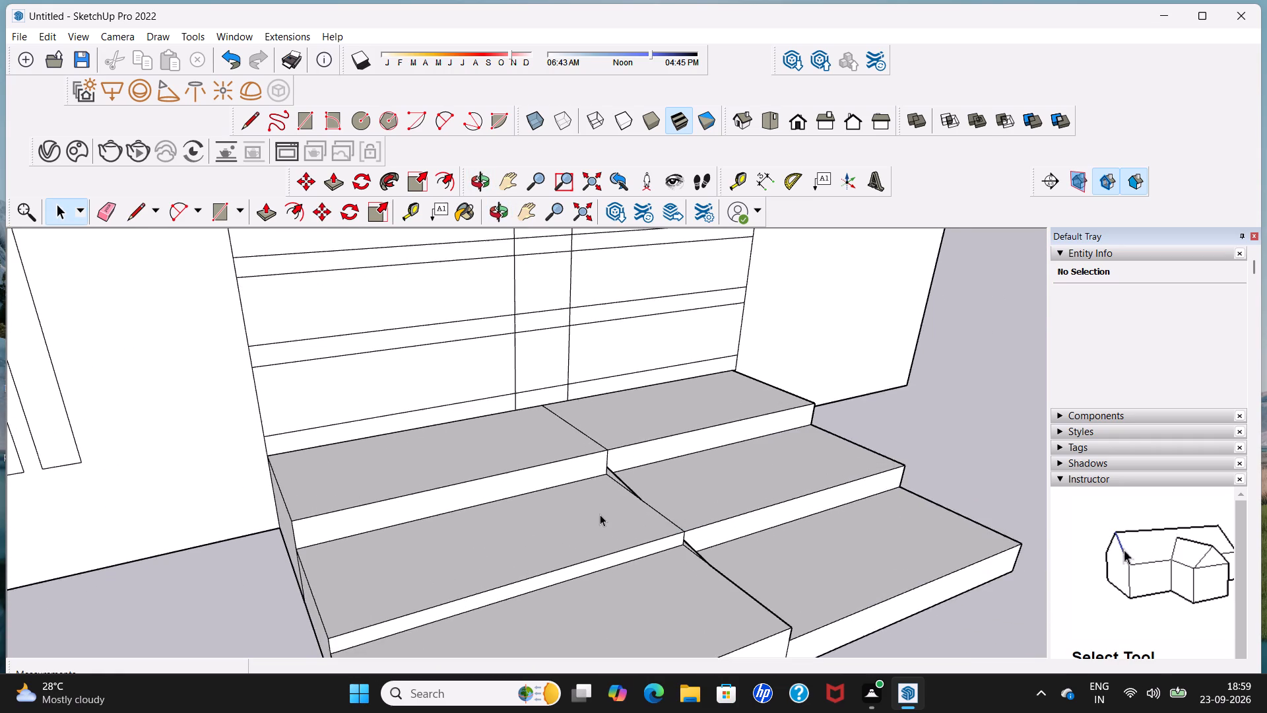
{"action": "scroll", "coordinate": [601, 514], "scroll_direction": "up", "scroll_amount": 8}
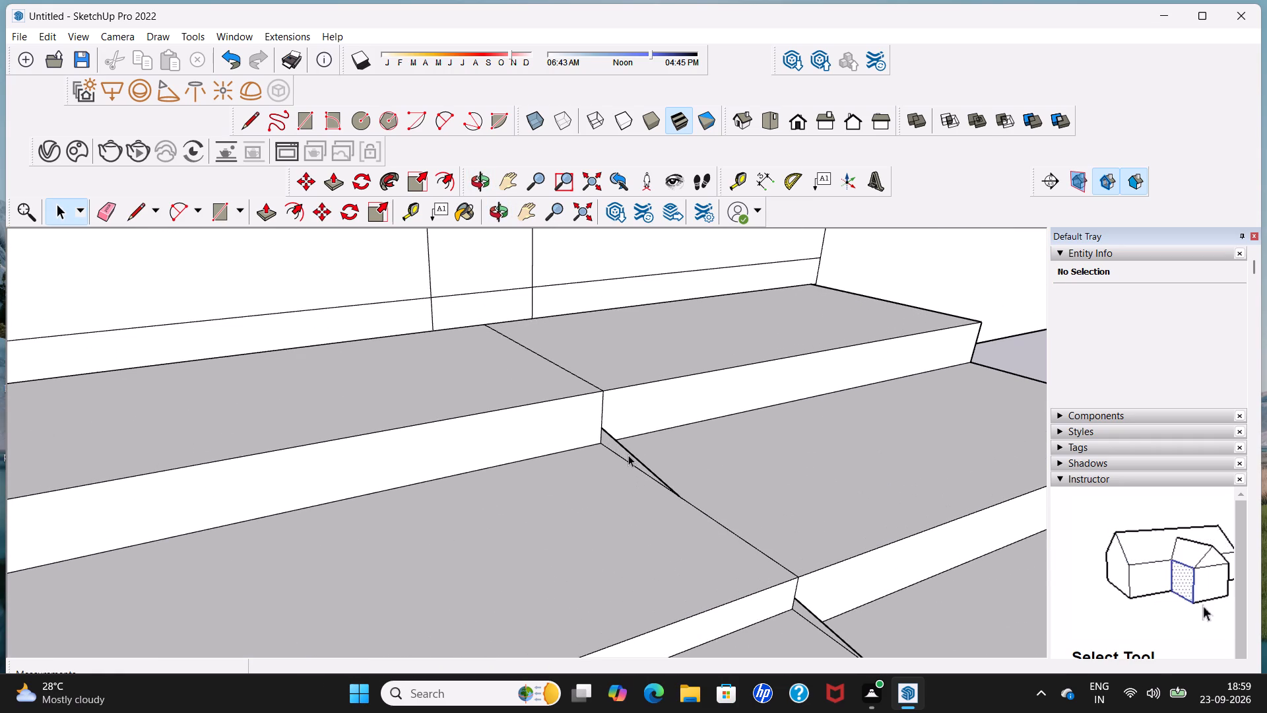
{"action": "left_click", "coordinate": [628, 455]}
{"action": "key", "text": "Delete"}
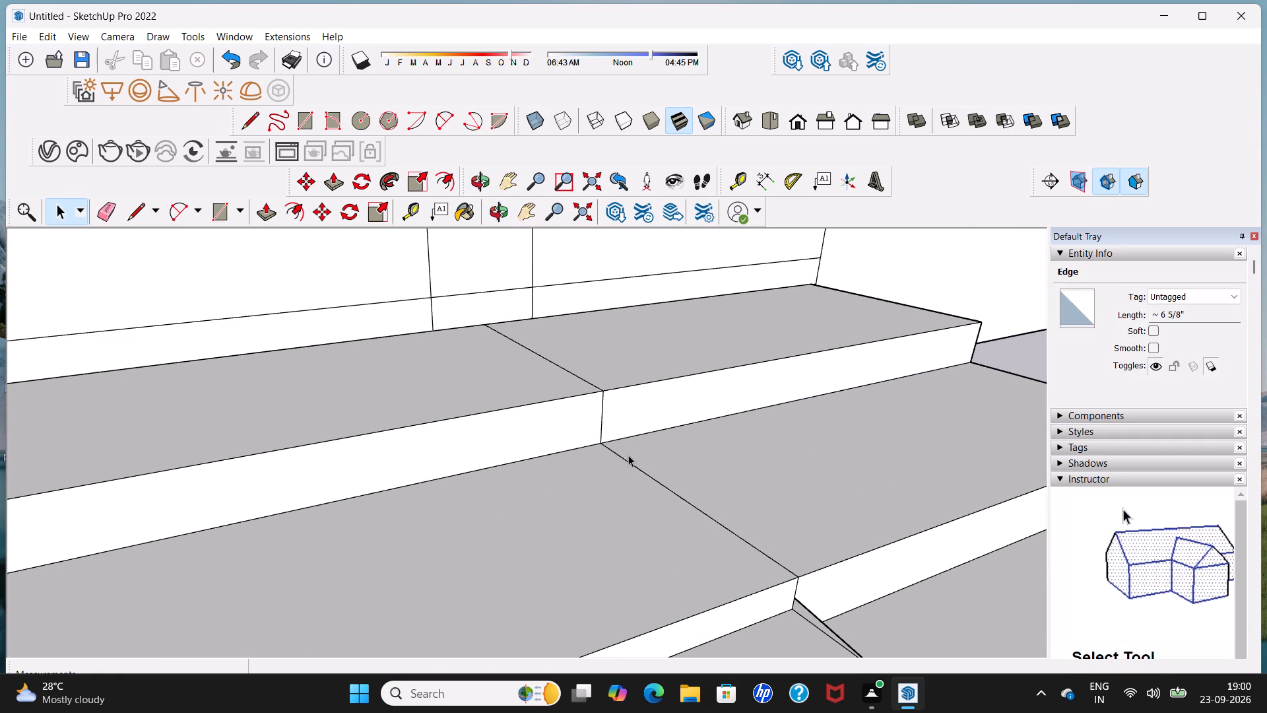
Delete the stray diagonal edge beside the lowest step's joint, just below the middle step's riser.
{"action": "scroll", "coordinate": [766, 534], "scroll_direction": "down", "scroll_amount": 7}
{"action": "scroll", "coordinate": [803, 562], "scroll_direction": "up", "scroll_amount": 3}
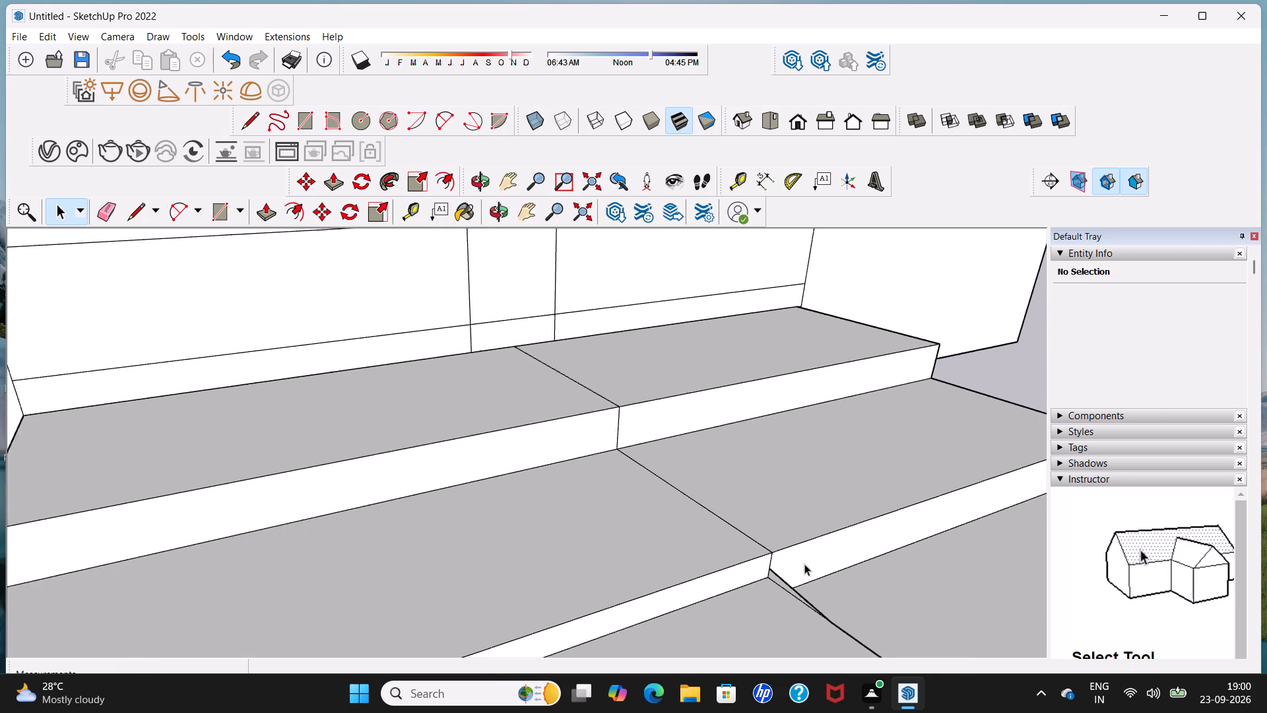
{"action": "scroll", "coordinate": [804, 564], "scroll_direction": "up", "scroll_amount": 3}
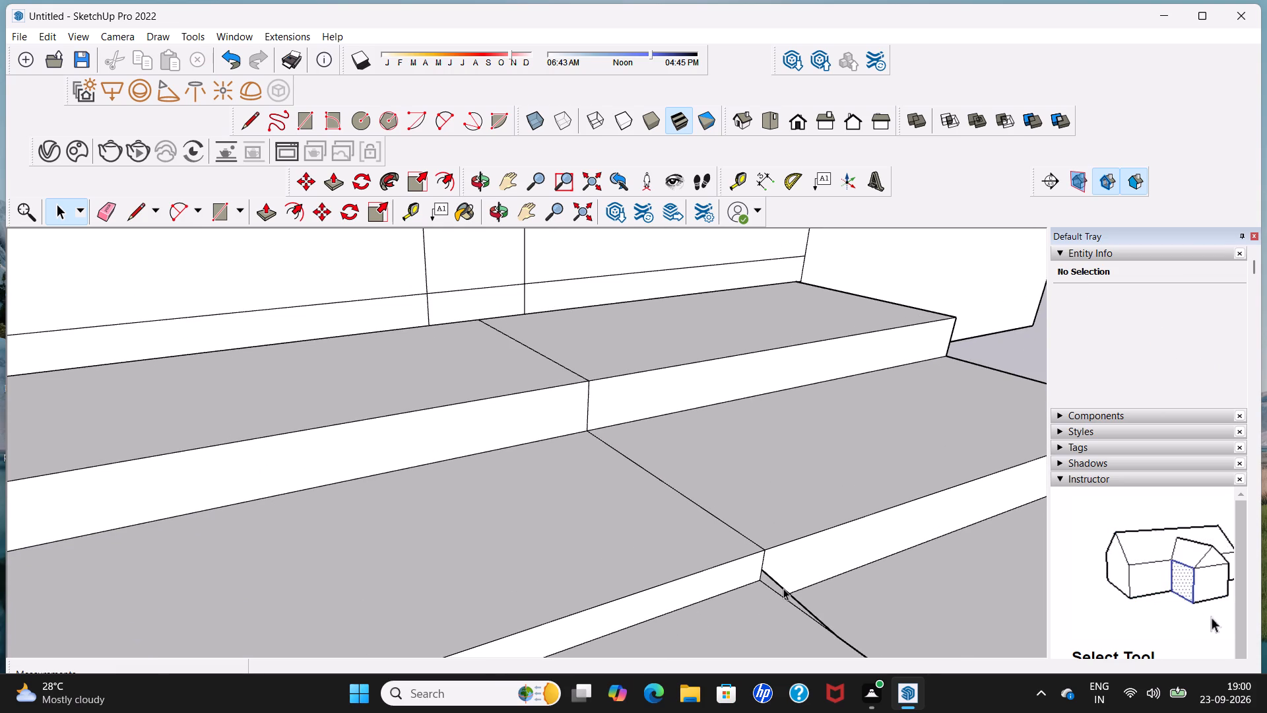
{"action": "left_click", "coordinate": [783, 588]}
{"action": "key", "text": "Delete"}
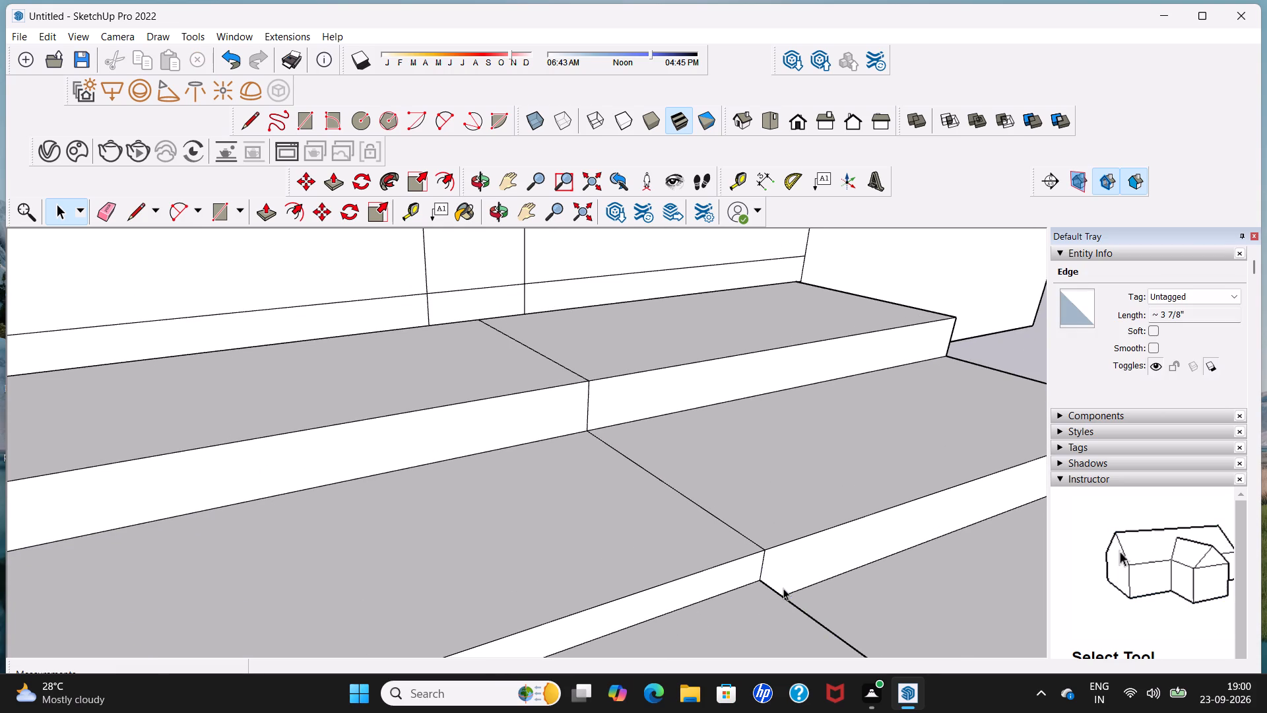
Delete the diagonal edge across the small exposed side face between the lowest step's two halves.
{"action": "scroll", "coordinate": [783, 588], "scroll_direction": "down", "scroll_amount": 7}
{"action": "scroll", "coordinate": [783, 583], "scroll_direction": "down", "scroll_amount": 15}
{"action": "middle_click_drag", "start_coordinate": [797, 619], "coordinate": [632, 527]}
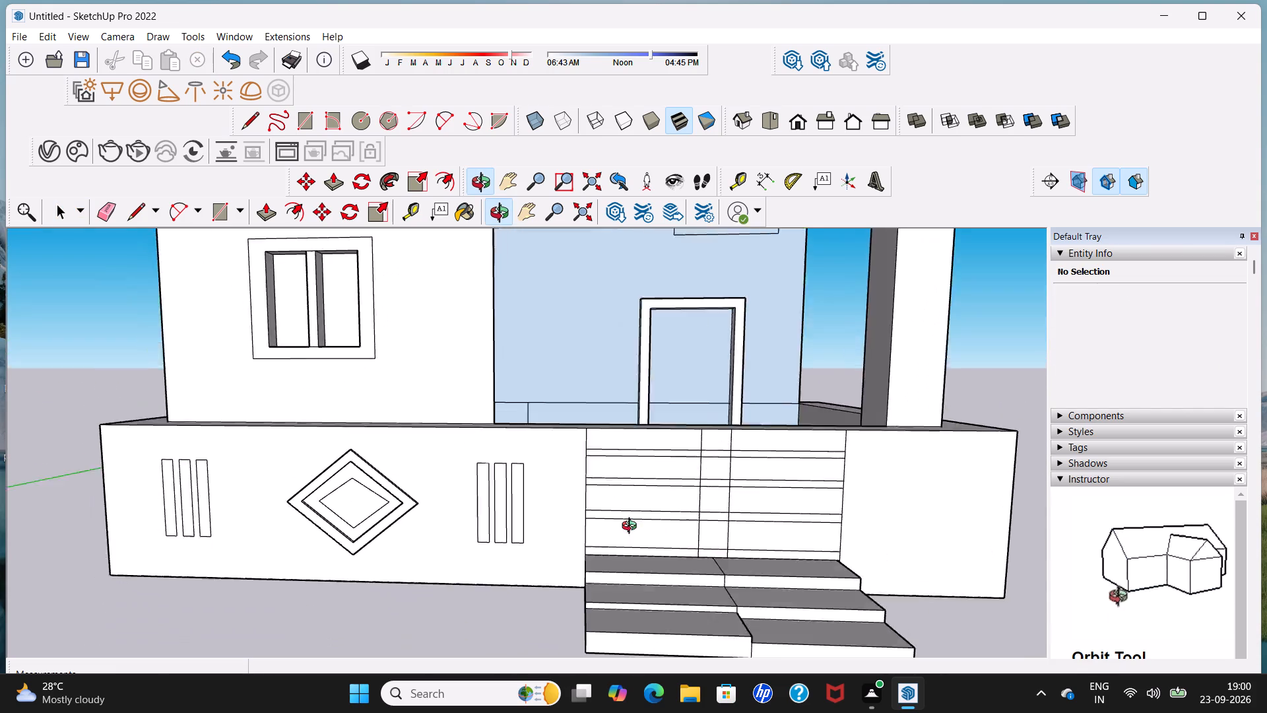
{"action": "middle_click_drag", "start_coordinate": [632, 527], "coordinate": [573, 497]}
{"action": "scroll", "coordinate": [659, 619], "scroll_direction": "up", "scroll_amount": 10}
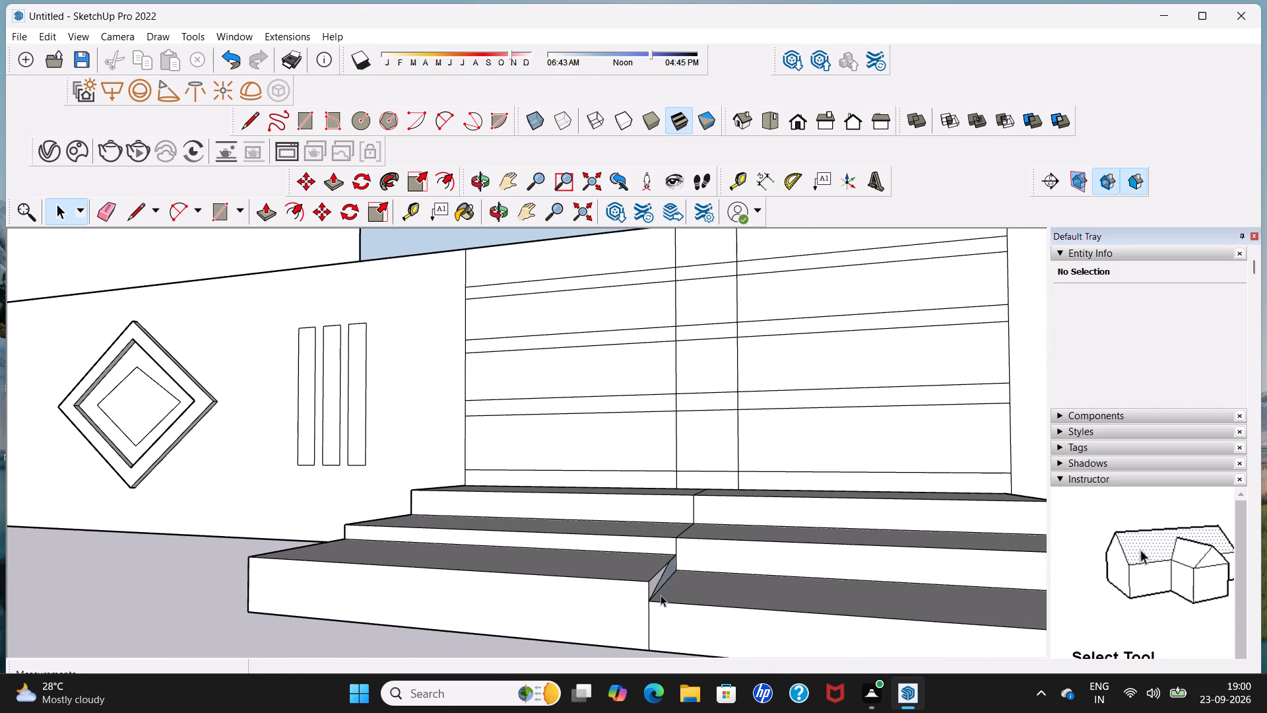
{"action": "scroll", "coordinate": [659, 587], "scroll_direction": "up", "scroll_amount": 5}
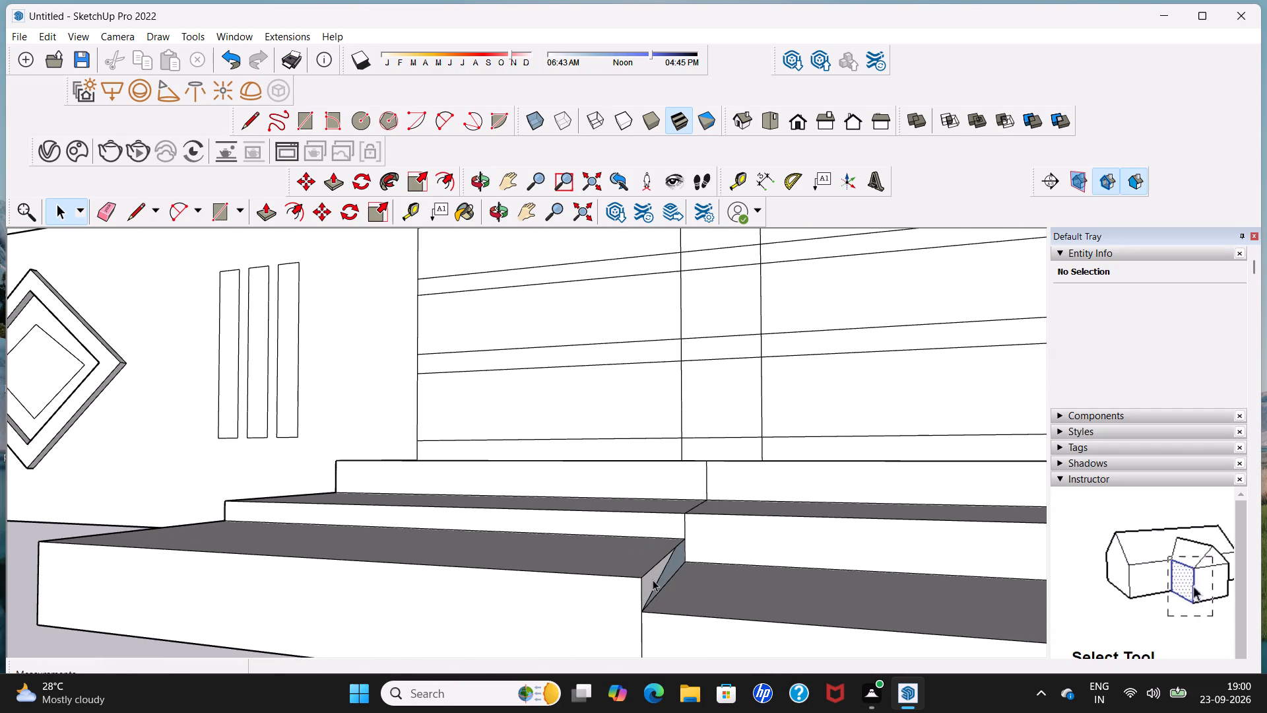
{"action": "scroll", "coordinate": [661, 574], "scroll_direction": "up", "scroll_amount": 6}
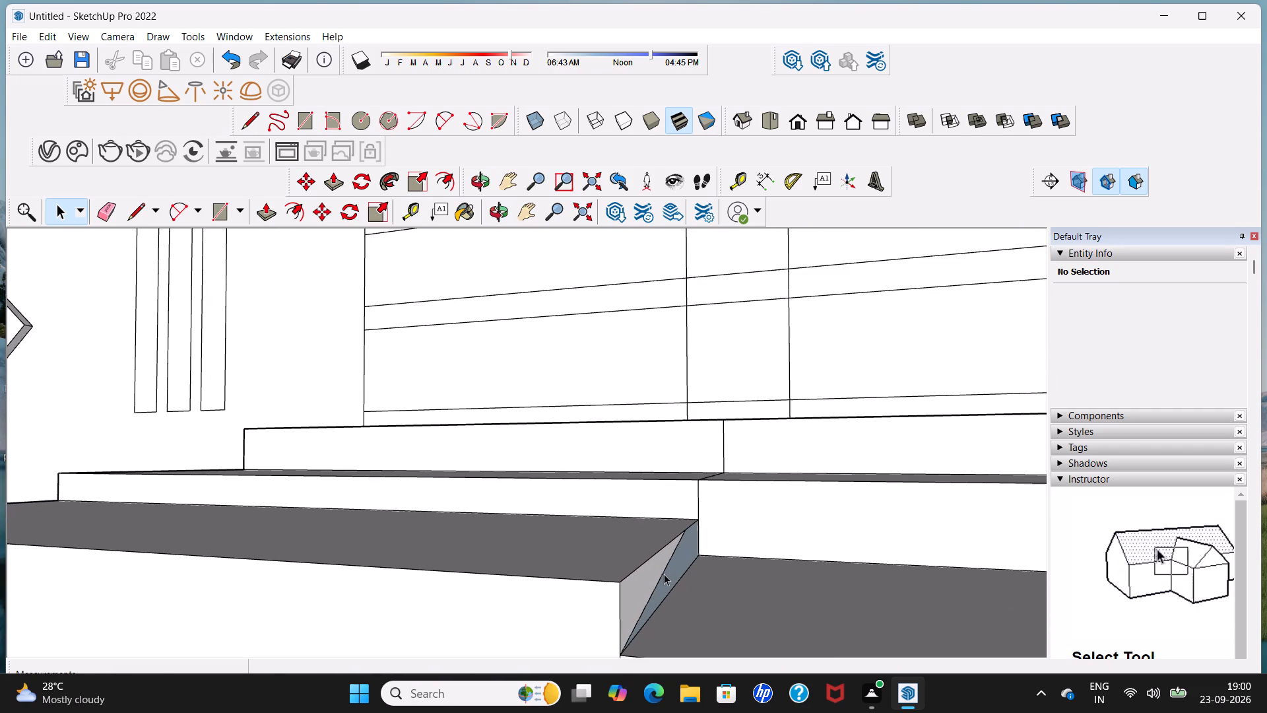
{"action": "left_click", "coordinate": [664, 574]}
{"action": "key", "text": "Delete"}
{"action": "scroll", "coordinate": [664, 574], "scroll_direction": "down", "scroll_amount": 6}
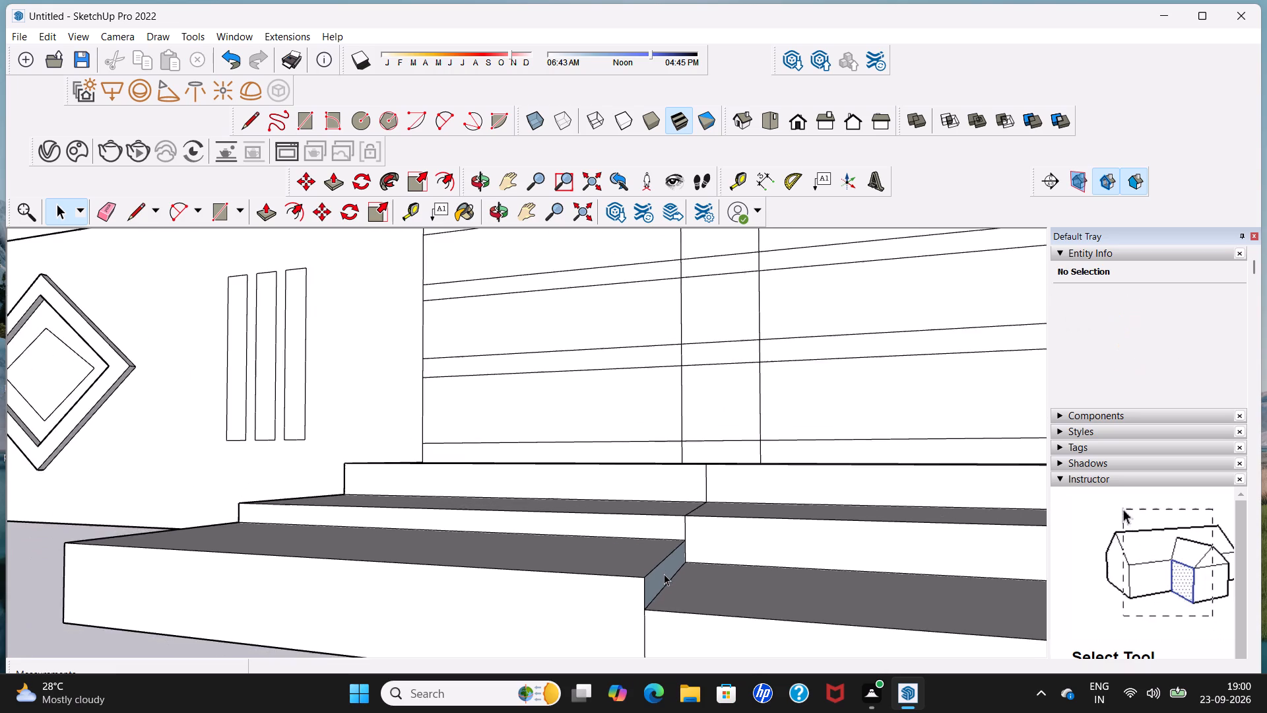
Draw lines along the base and up the inner end of the exposed side face between the lowest step's halves.
{"action": "scroll", "coordinate": [664, 574], "scroll_direction": "down", "scroll_amount": 8}
{"action": "middle_click_drag", "start_coordinate": [663, 574], "coordinate": [781, 614]}
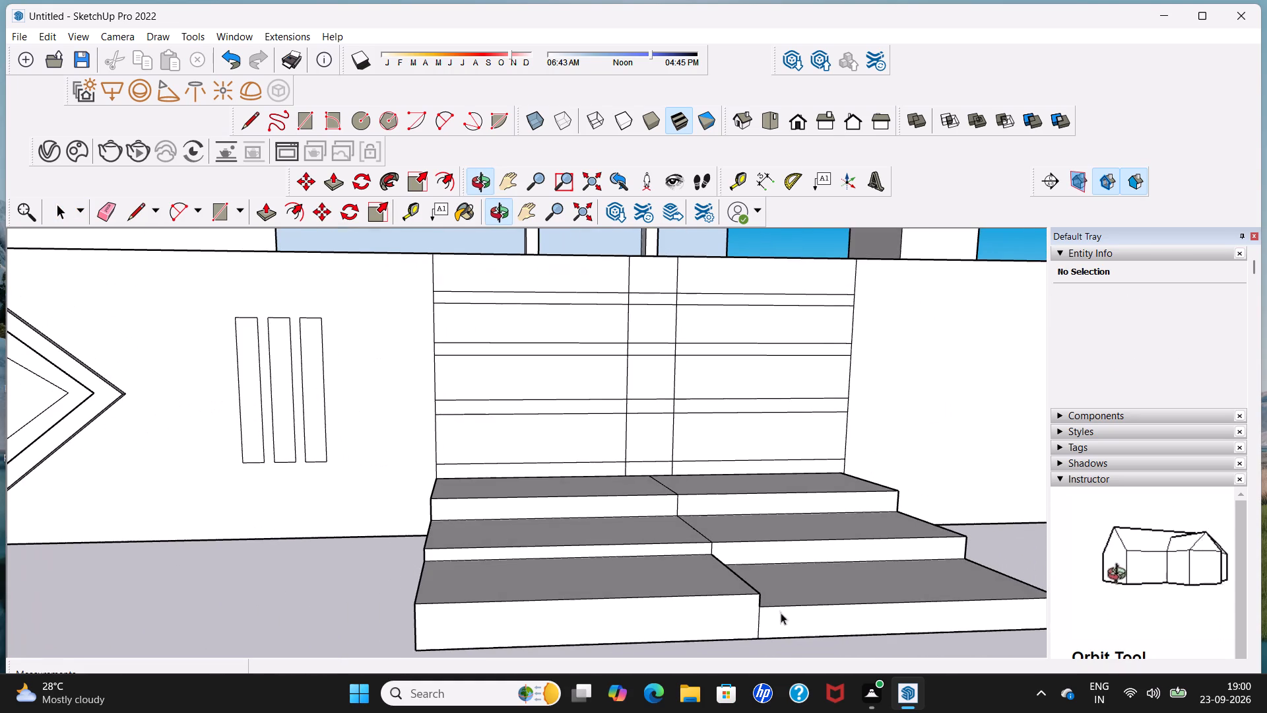
{"action": "scroll", "coordinate": [754, 586], "scroll_direction": "up", "scroll_amount": 5}
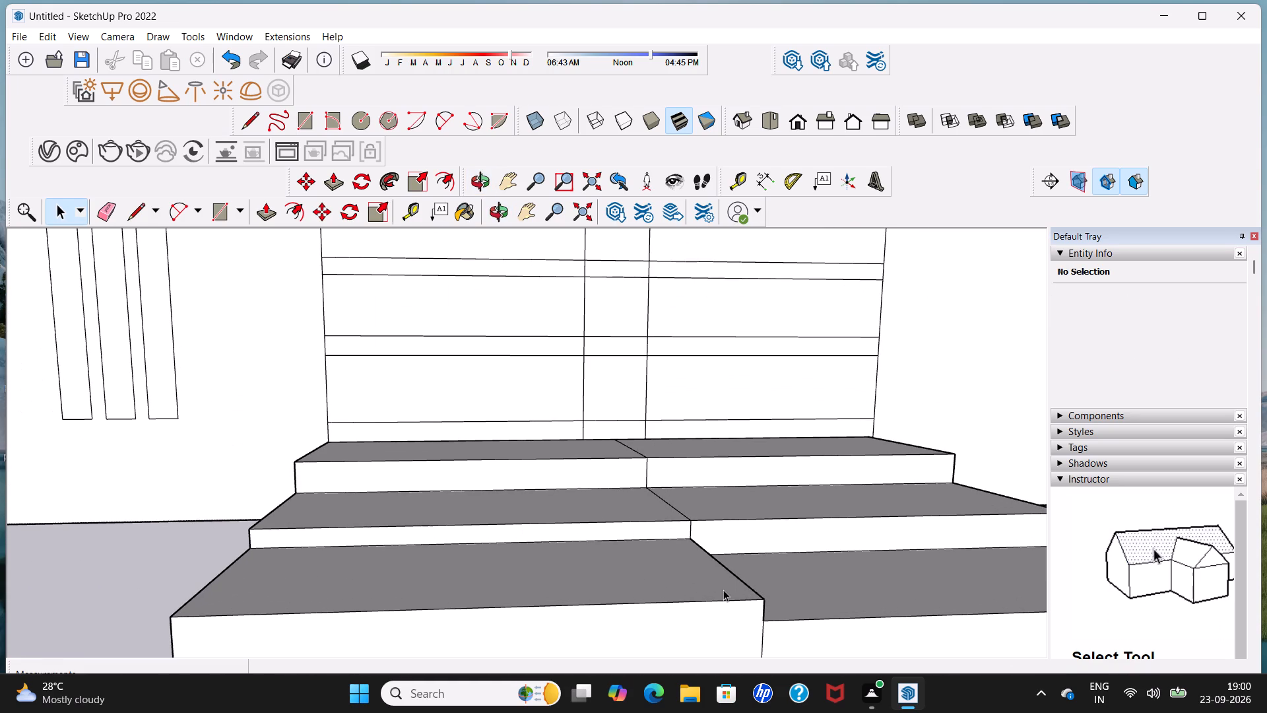
{"action": "middle_click_drag", "start_coordinate": [723, 590], "coordinate": [591, 545]}
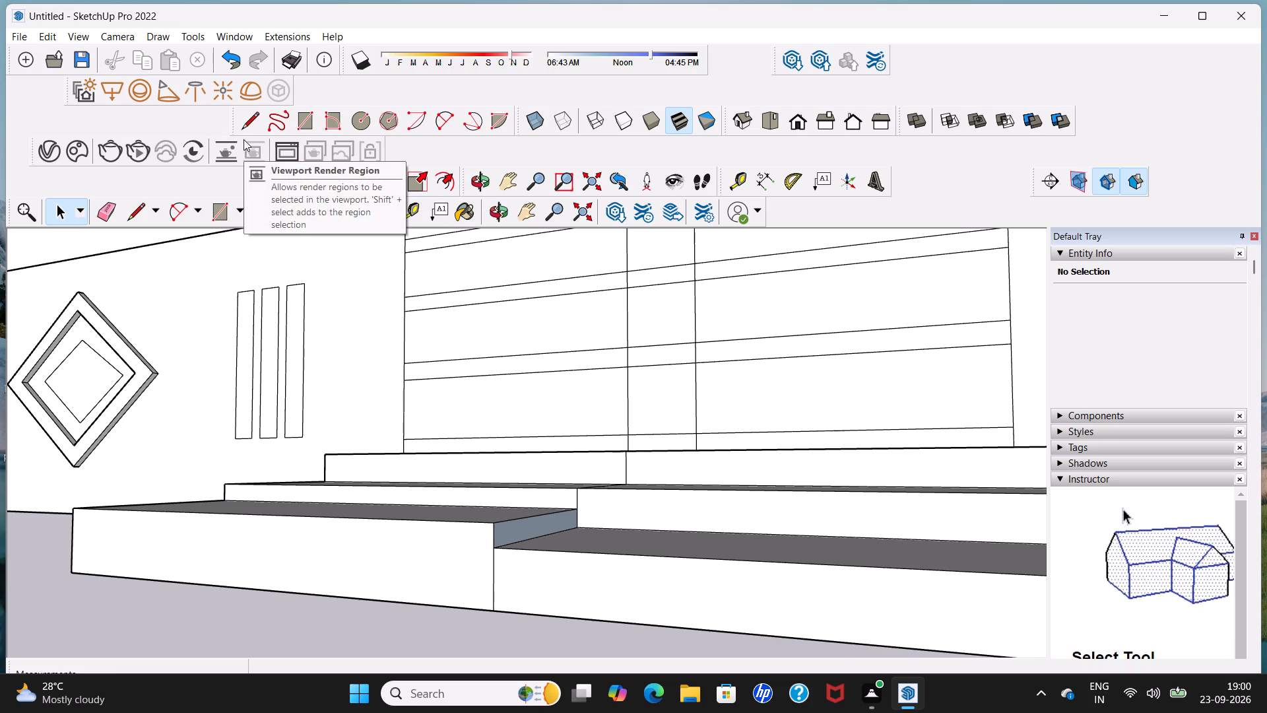
{"action": "left_click", "coordinate": [252, 118]}
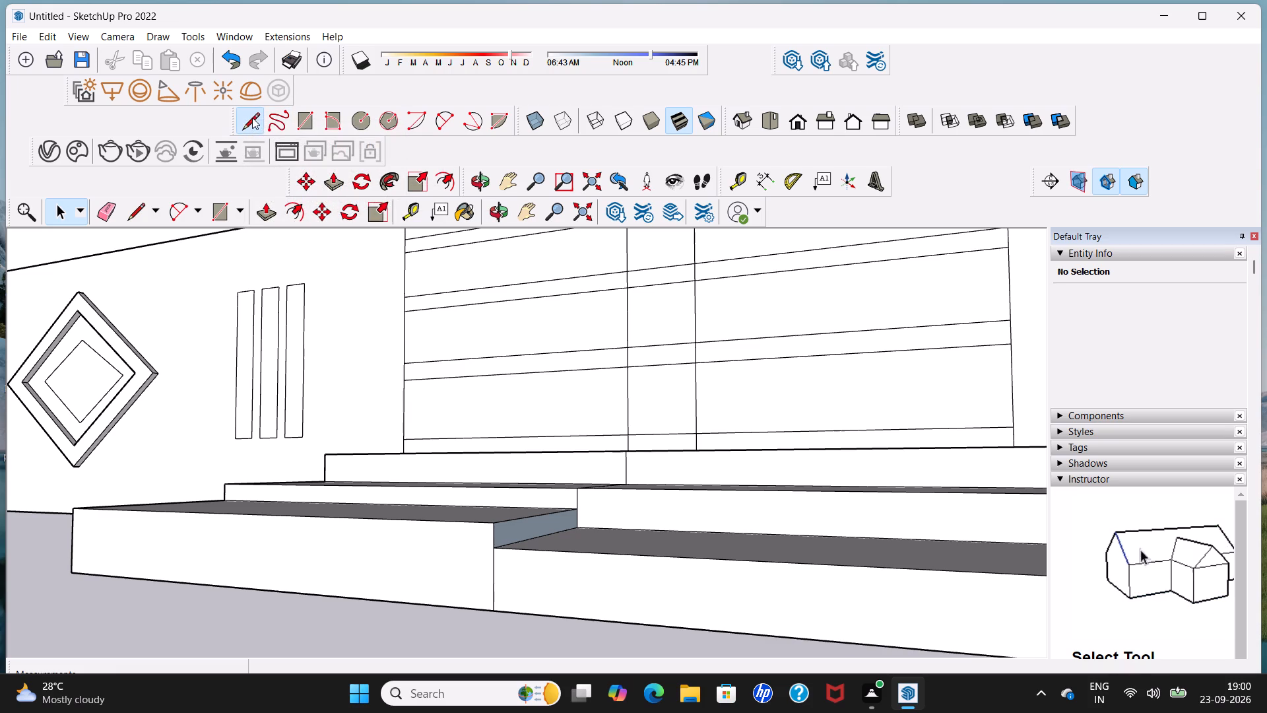
{"action": "scroll", "coordinate": [538, 518], "scroll_direction": "up", "scroll_amount": 4}
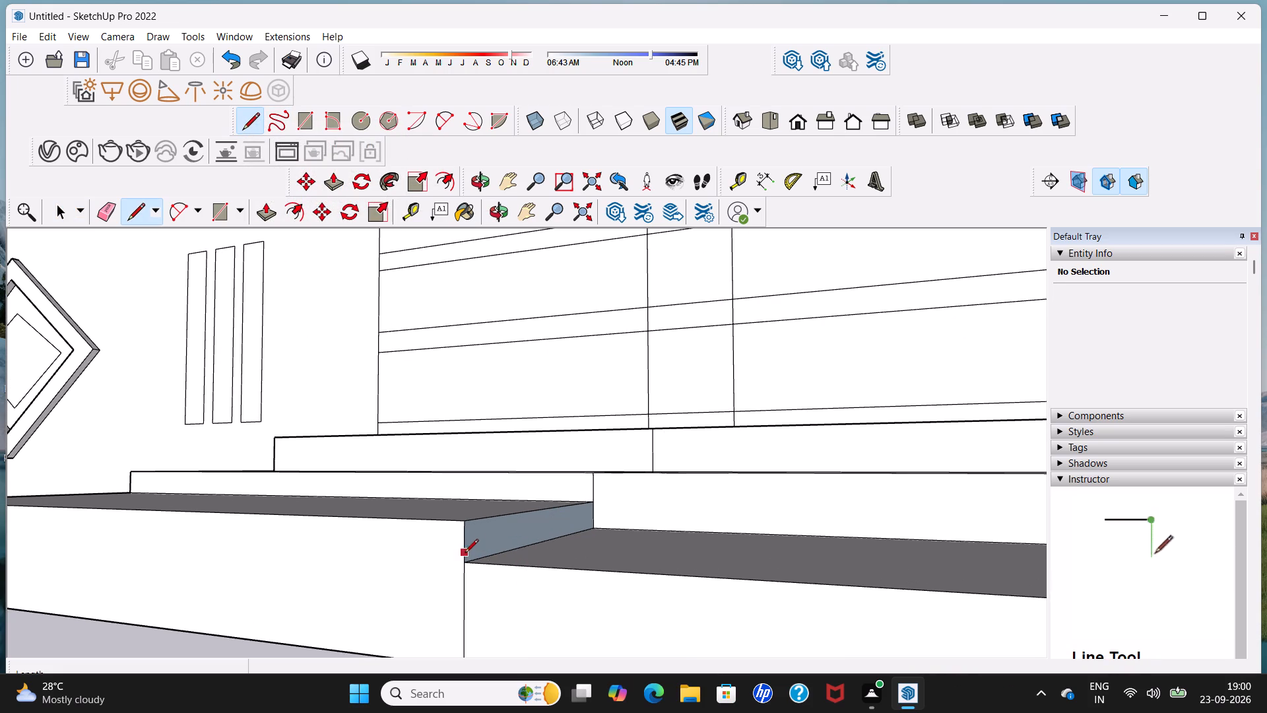
{"action": "left_click", "coordinate": [463, 561]}
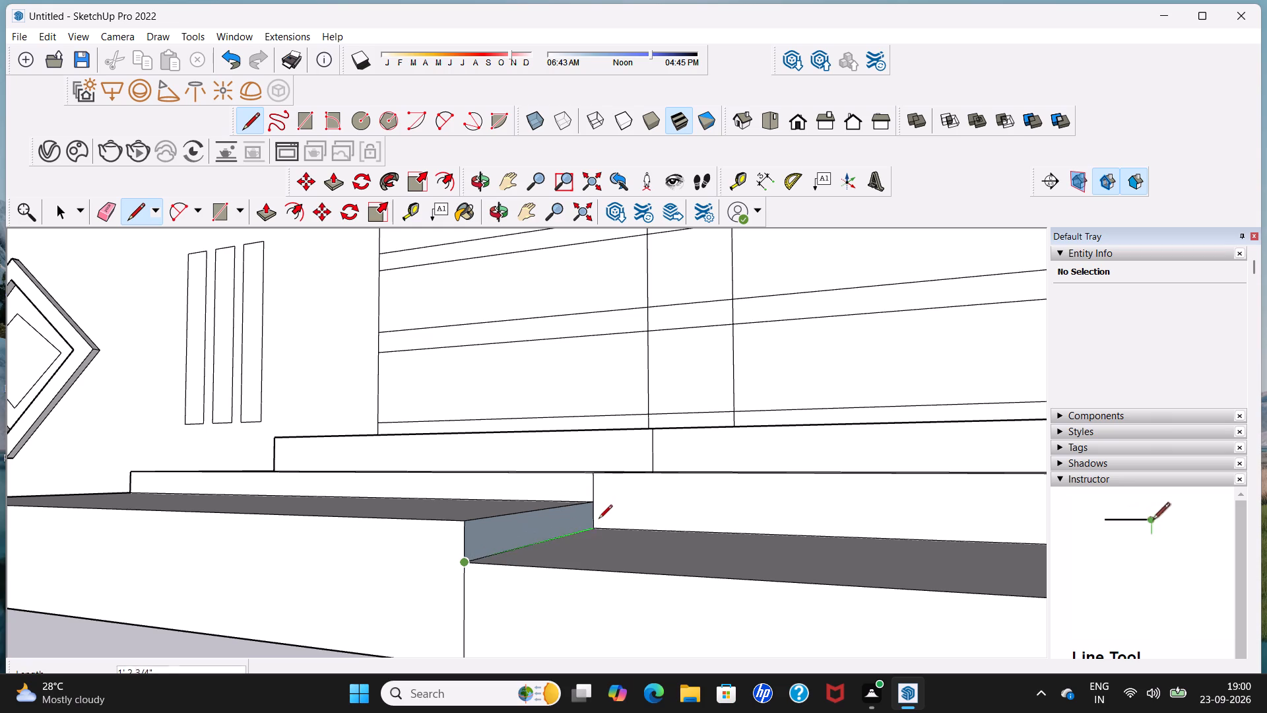
{"action": "left_click", "coordinate": [597, 522]}
{"action": "left_click", "coordinate": [597, 506]}
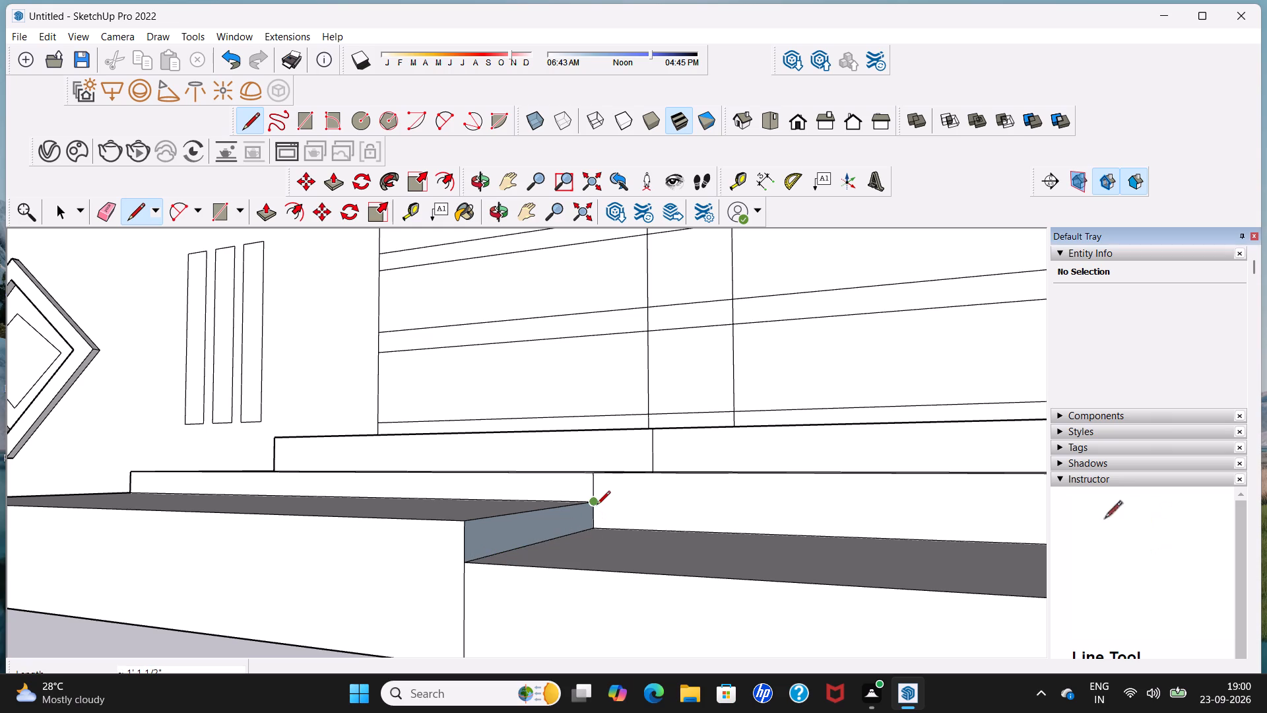
Push/Pull the higher half of the lowest step down about 1 5/16" to the level of the adjoining half.
{"action": "middle_click_drag", "start_coordinate": [580, 562], "coordinate": [401, 565]}
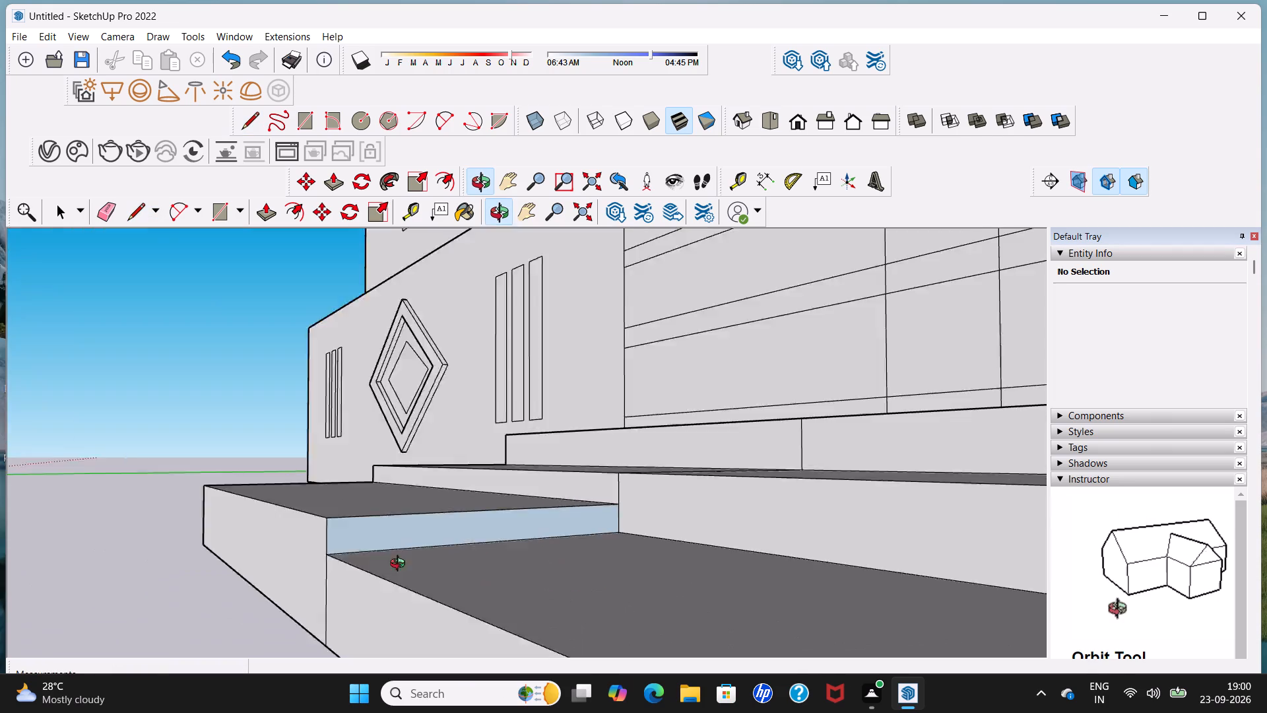
{"action": "middle_click_drag", "start_coordinate": [401, 565], "coordinate": [382, 564]}
{"action": "key", "text": "space"}
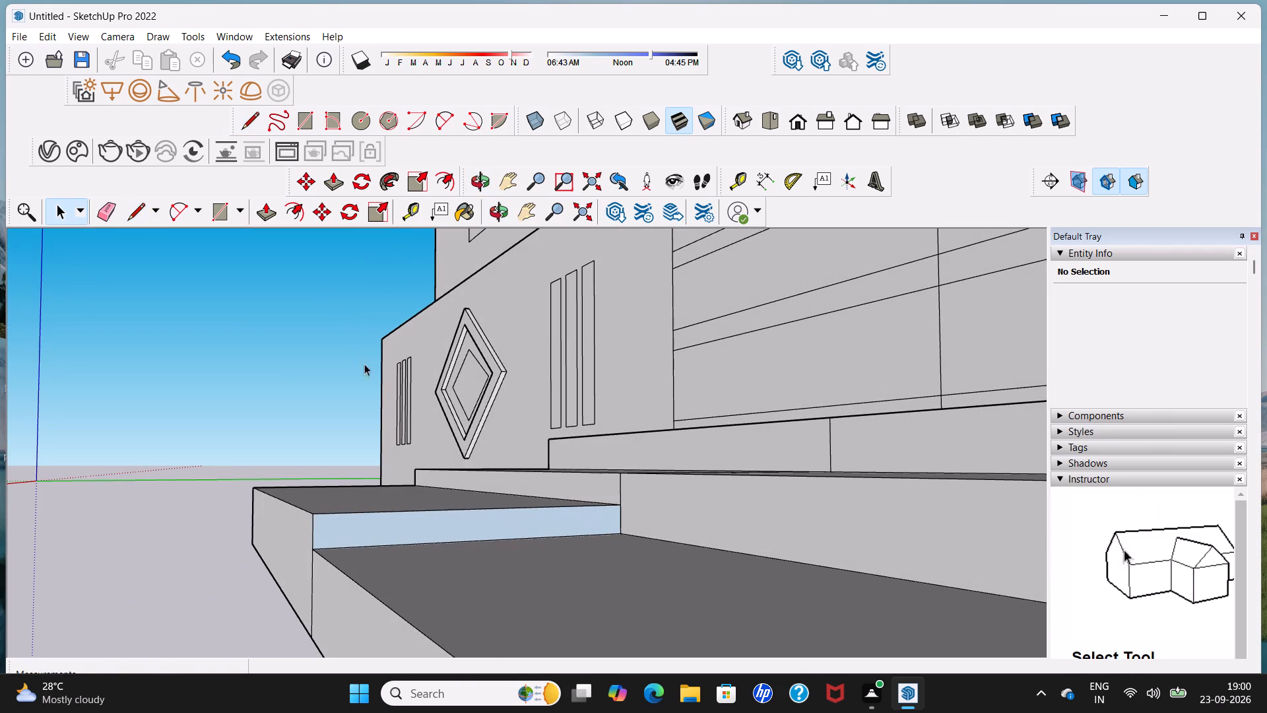
{"action": "left_click", "coordinate": [336, 182]}
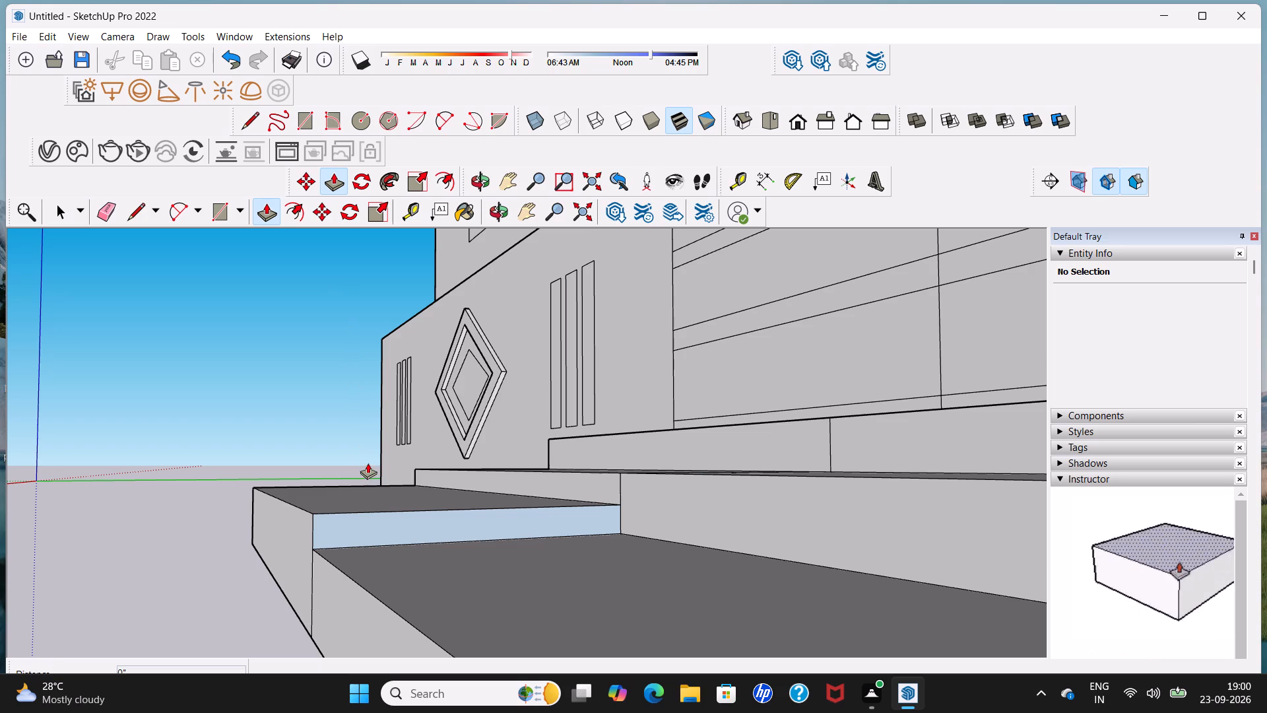
{"action": "left_click", "coordinate": [362, 497]}
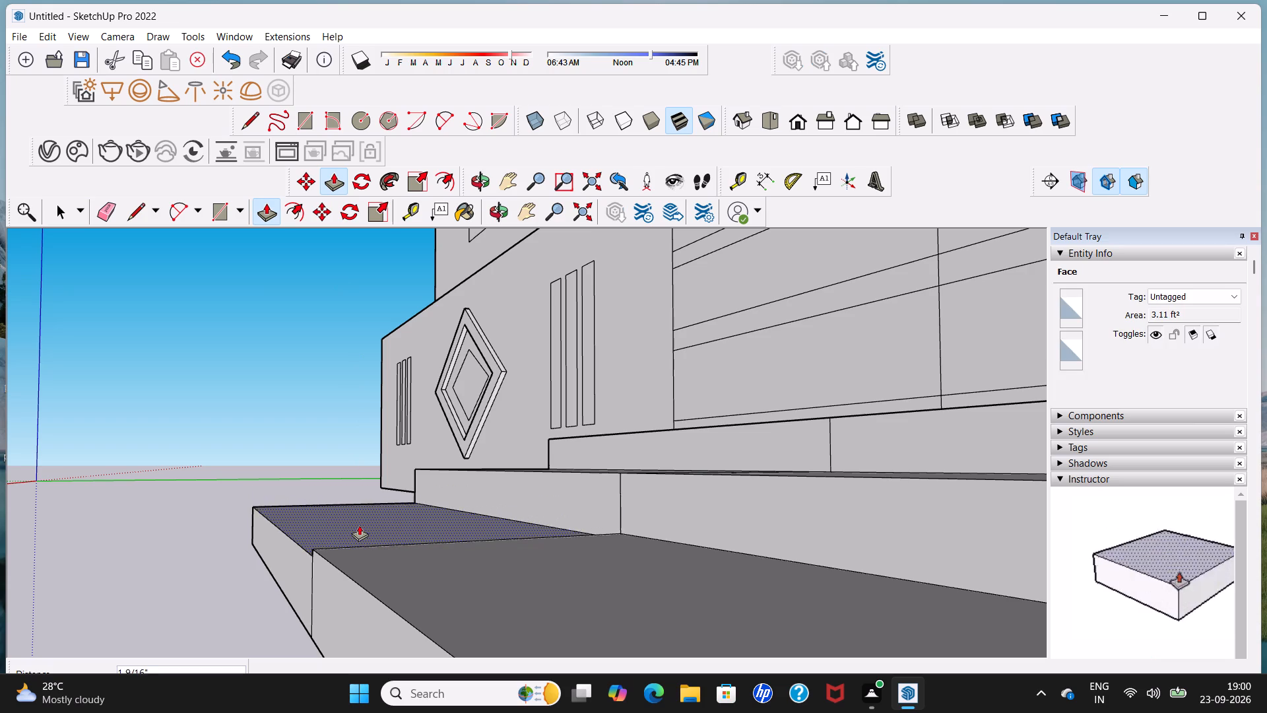
{"action": "middle_click_drag", "start_coordinate": [349, 543], "coordinate": [618, 575]}
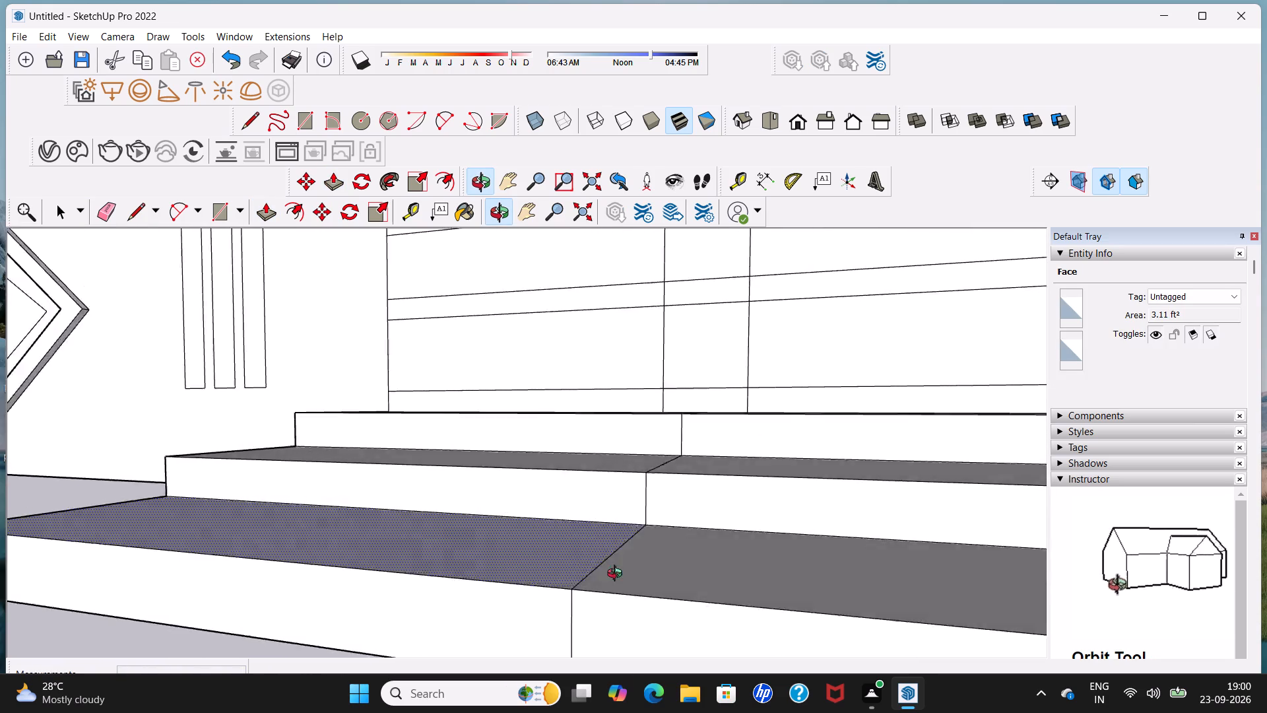
{"action": "middle_click_drag", "start_coordinate": [618, 575], "coordinate": [711, 588]}
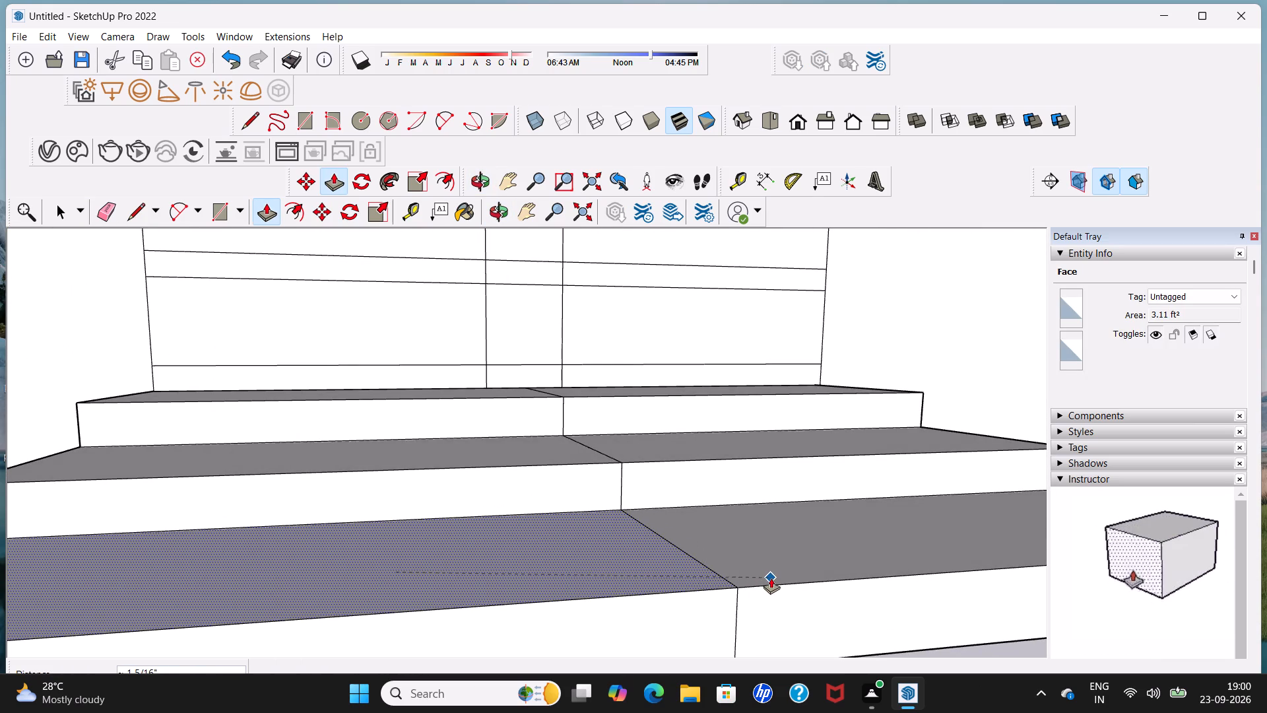
{"action": "left_click", "coordinate": [771, 578]}
Examine the levelled entrance steps and the whole house front from above and from a distance.
{"action": "scroll", "coordinate": [771, 578], "scroll_direction": "down", "scroll_amount": 7}
{"action": "middle_click_drag", "start_coordinate": [771, 578], "coordinate": [670, 642]}
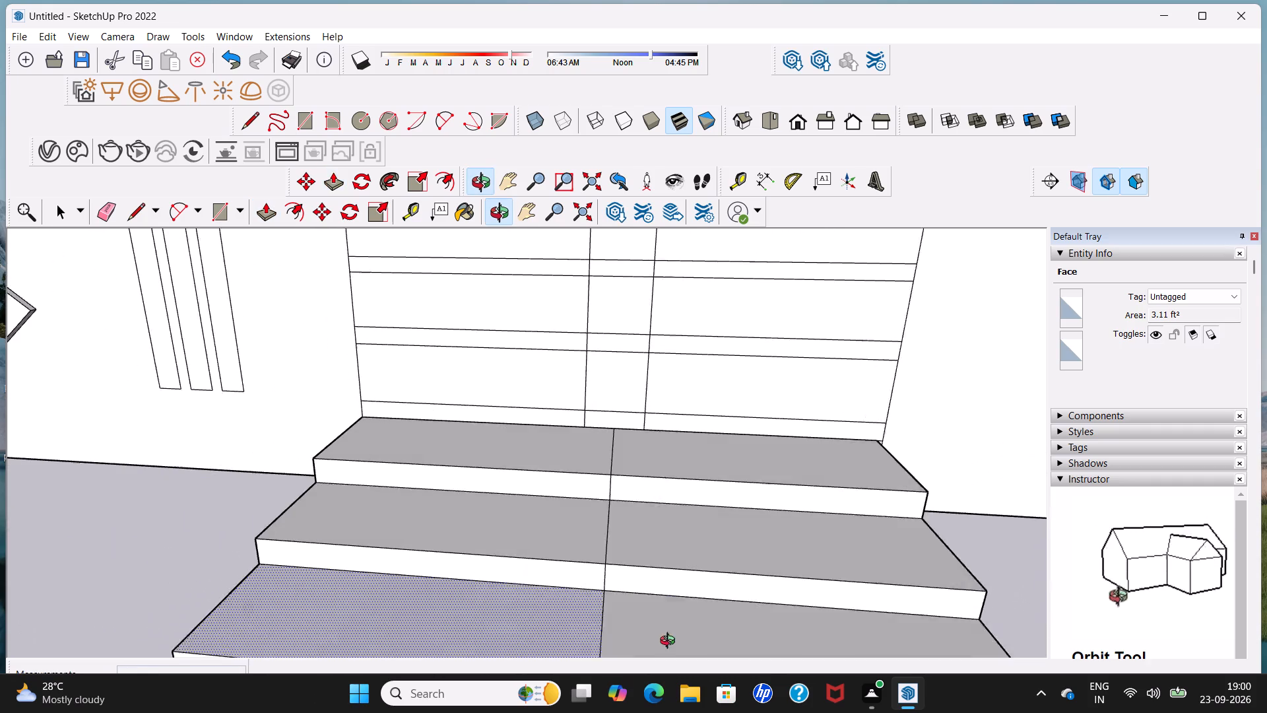
{"action": "middle_click_drag", "start_coordinate": [670, 642], "coordinate": [650, 651]}
{"action": "scroll", "coordinate": [649, 639], "scroll_direction": "down", "scroll_amount": 15}
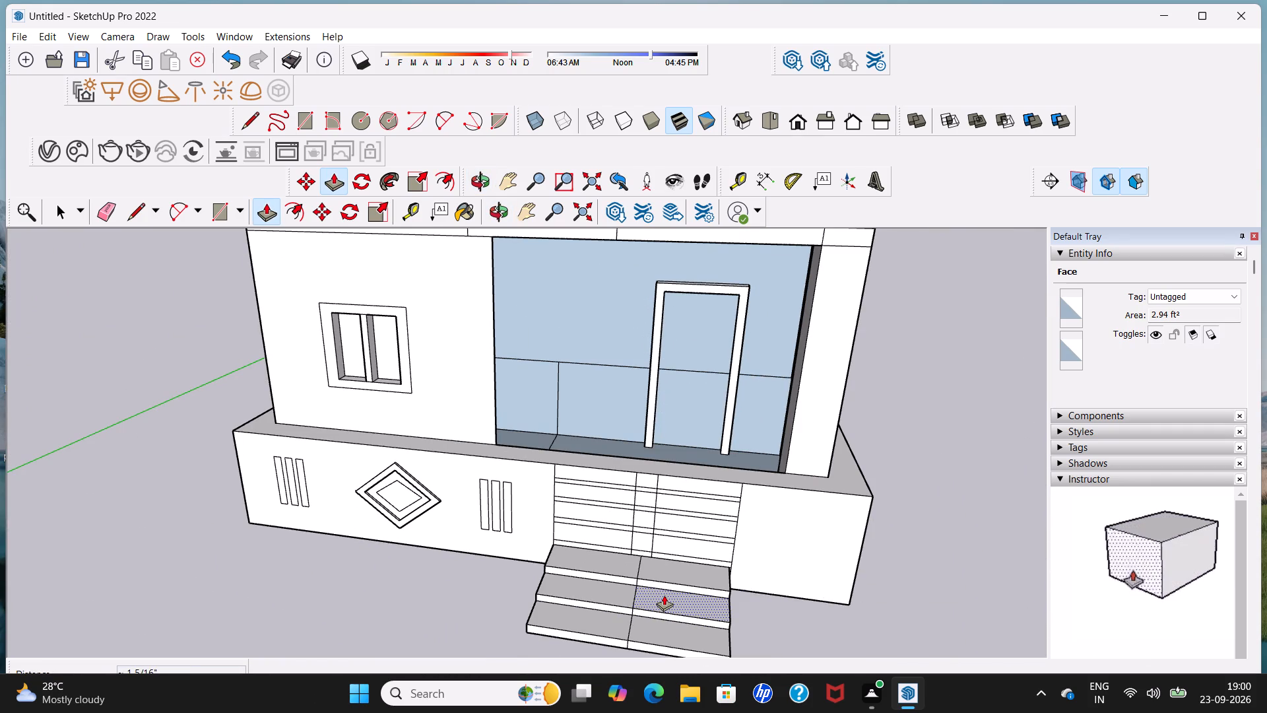
{"action": "key", "text": "space"}
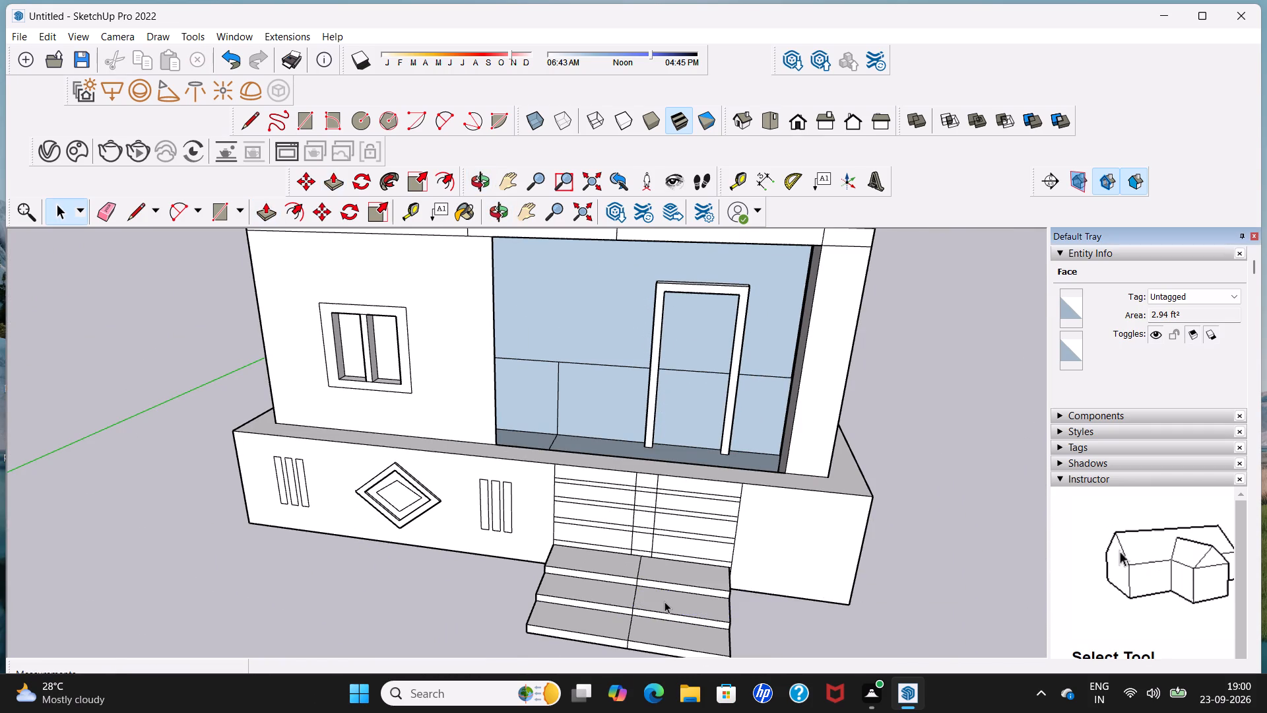
{"action": "scroll", "coordinate": [665, 597], "scroll_direction": "down", "scroll_amount": 11}
{"action": "middle_click_drag", "start_coordinate": [665, 592], "coordinate": [713, 496]}
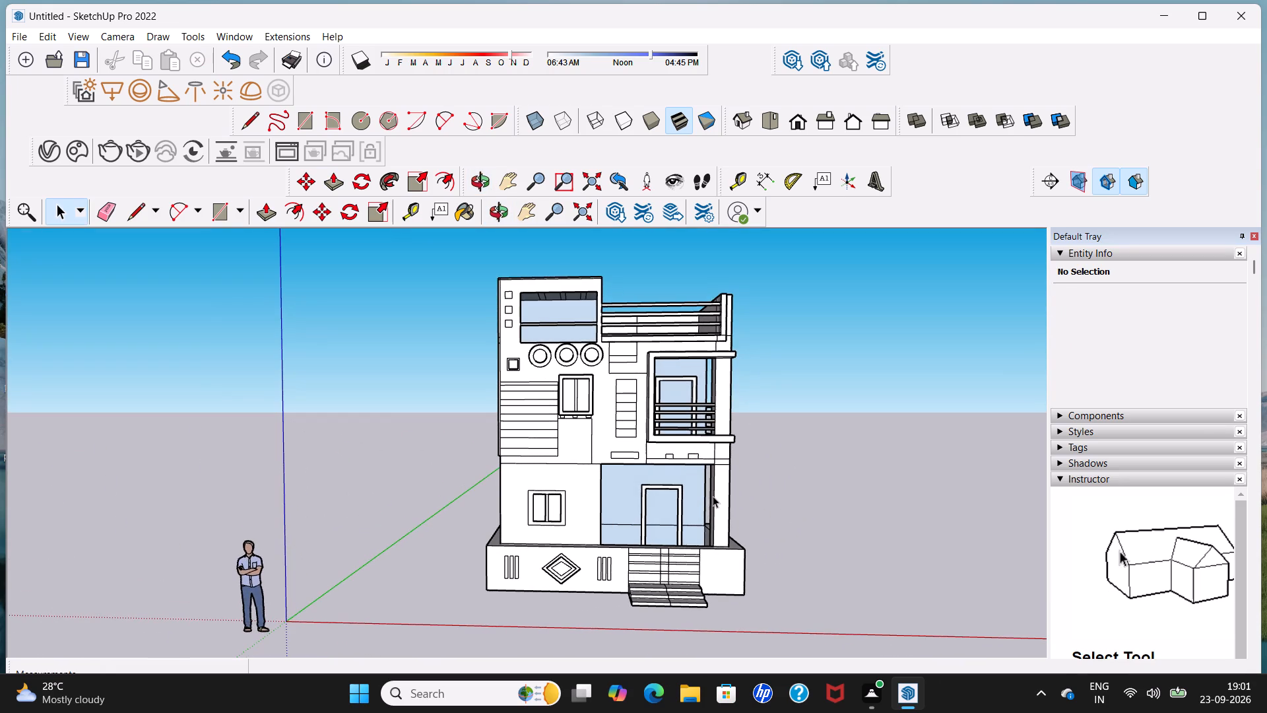
{"action": "scroll", "coordinate": [690, 540], "scroll_direction": "up", "scroll_amount": 4}
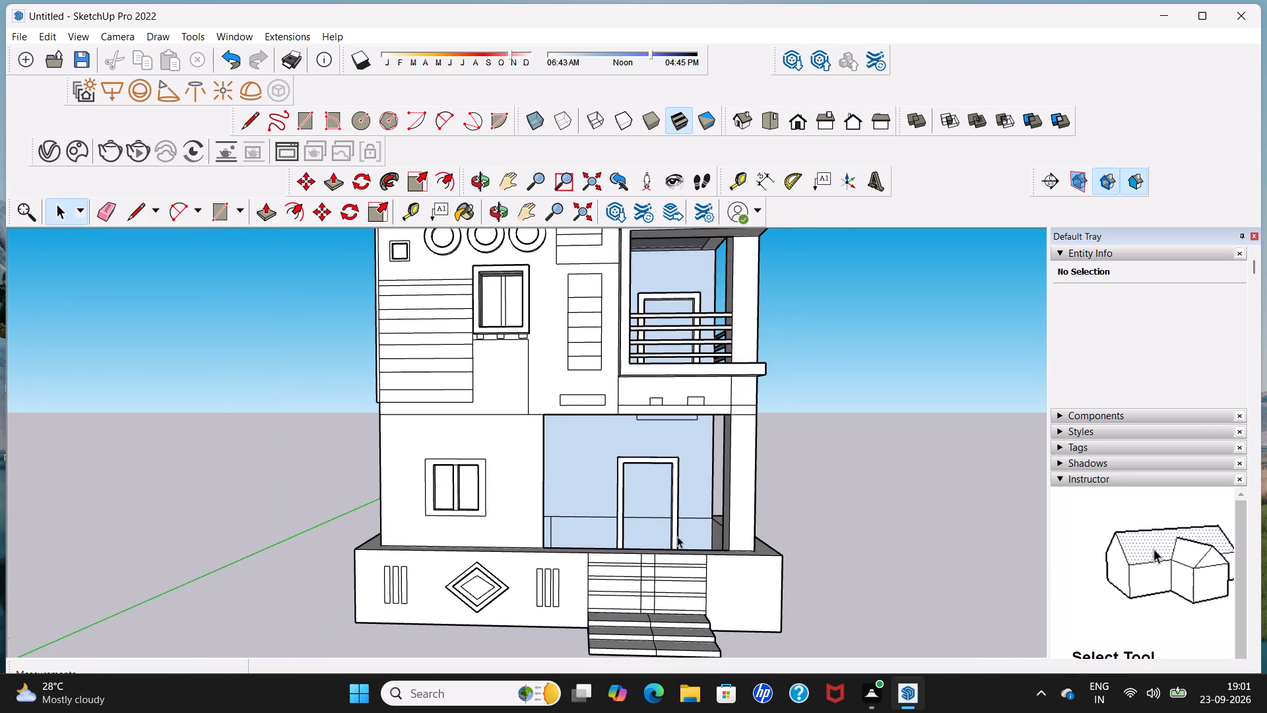
Draw the dividing wall's outline with lines 10' across the ground-floor room's floor and up the side wall to the ceiling.
{"action": "scroll", "coordinate": [674, 533], "scroll_direction": "up", "scroll_amount": 4}
{"action": "middle_click_drag", "start_coordinate": [672, 526], "coordinate": [494, 522]}
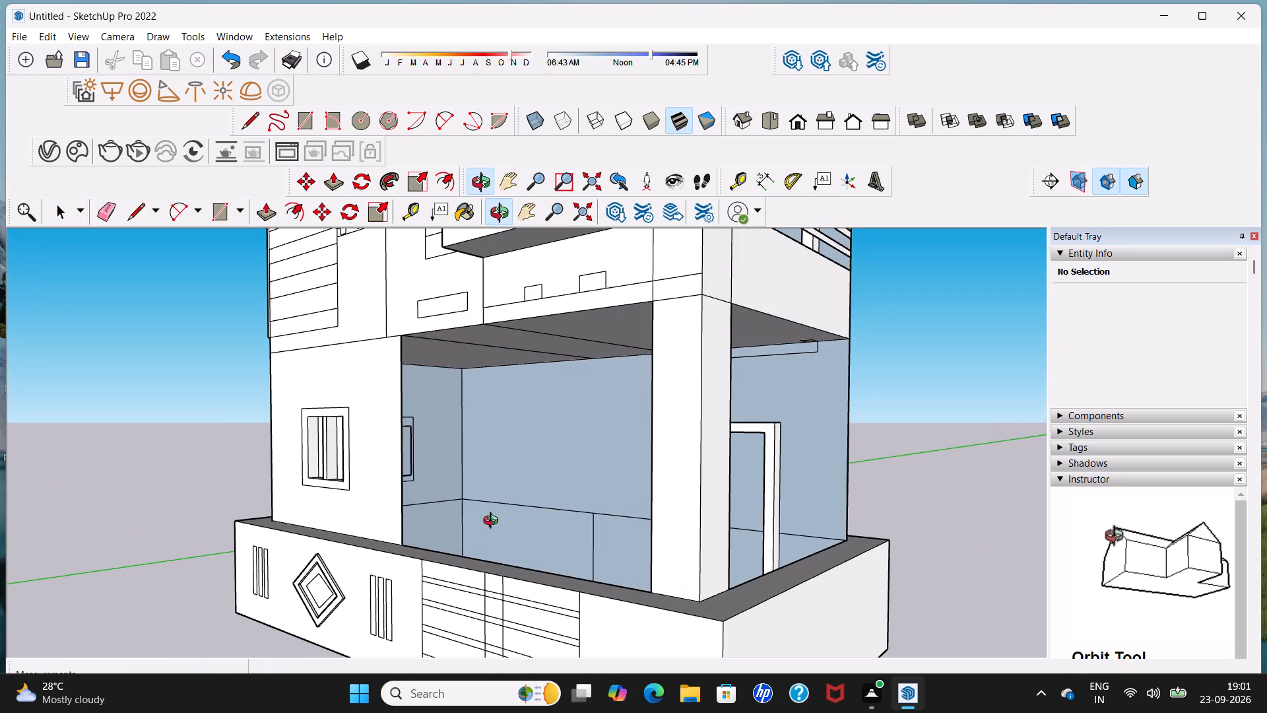
{"action": "middle_click_drag", "start_coordinate": [494, 522], "coordinate": [444, 568]}
{"action": "middle_click_drag", "start_coordinate": [692, 509], "coordinate": [502, 570]}
{"action": "scroll", "coordinate": [498, 562], "scroll_direction": "up", "scroll_amount": 4}
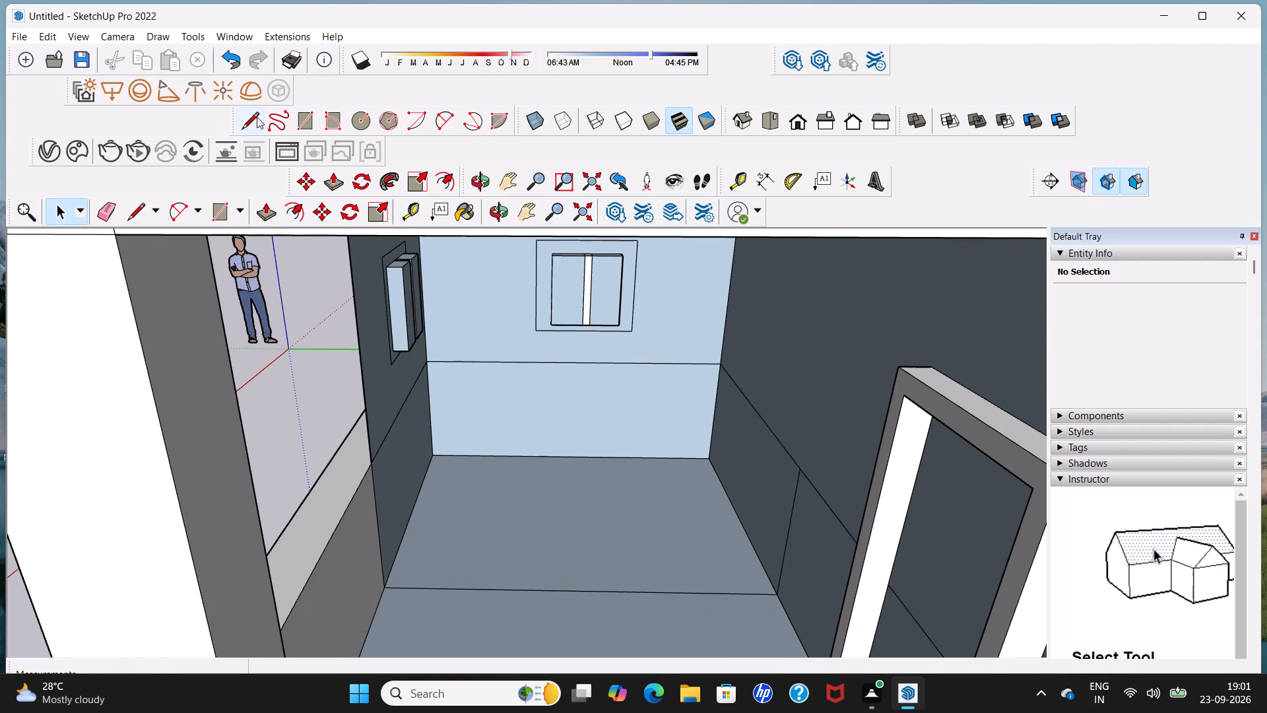
{"action": "left_click_drag", "start_coordinate": [257, 117], "coordinate": [257, 127]}
{"action": "left_click", "coordinate": [389, 586]}
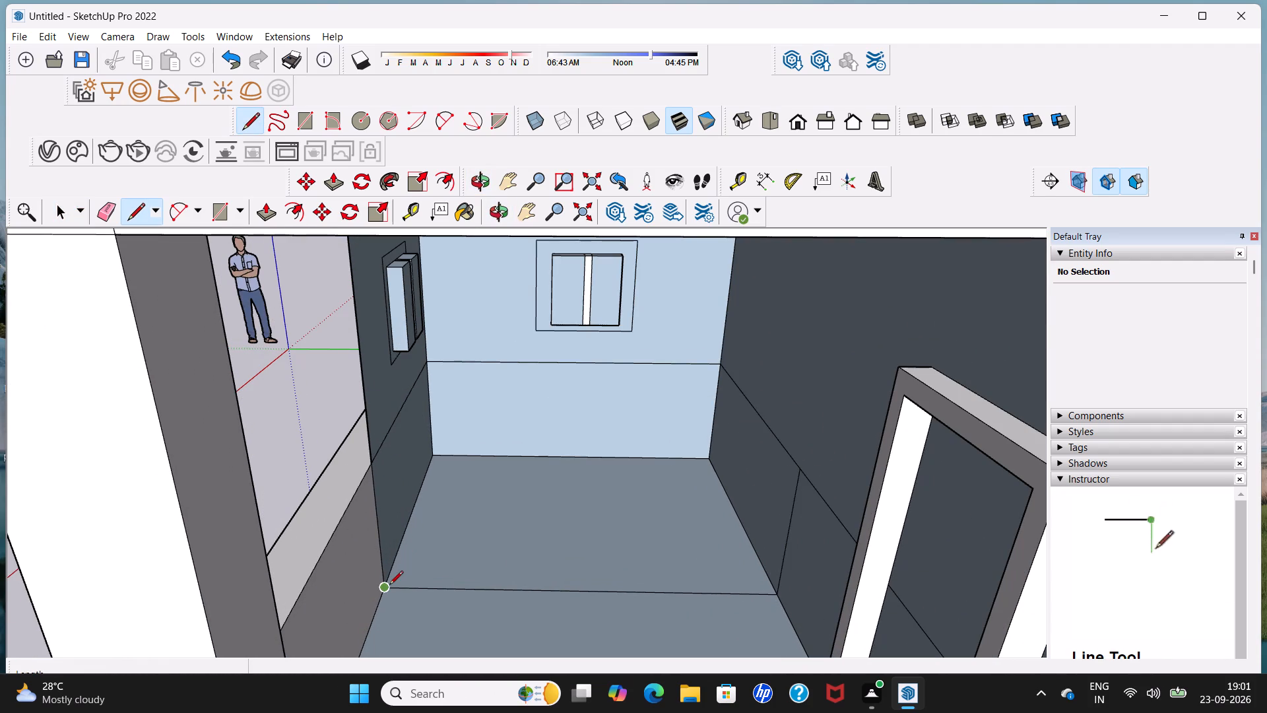
{"action": "left_click", "coordinate": [776, 592]}
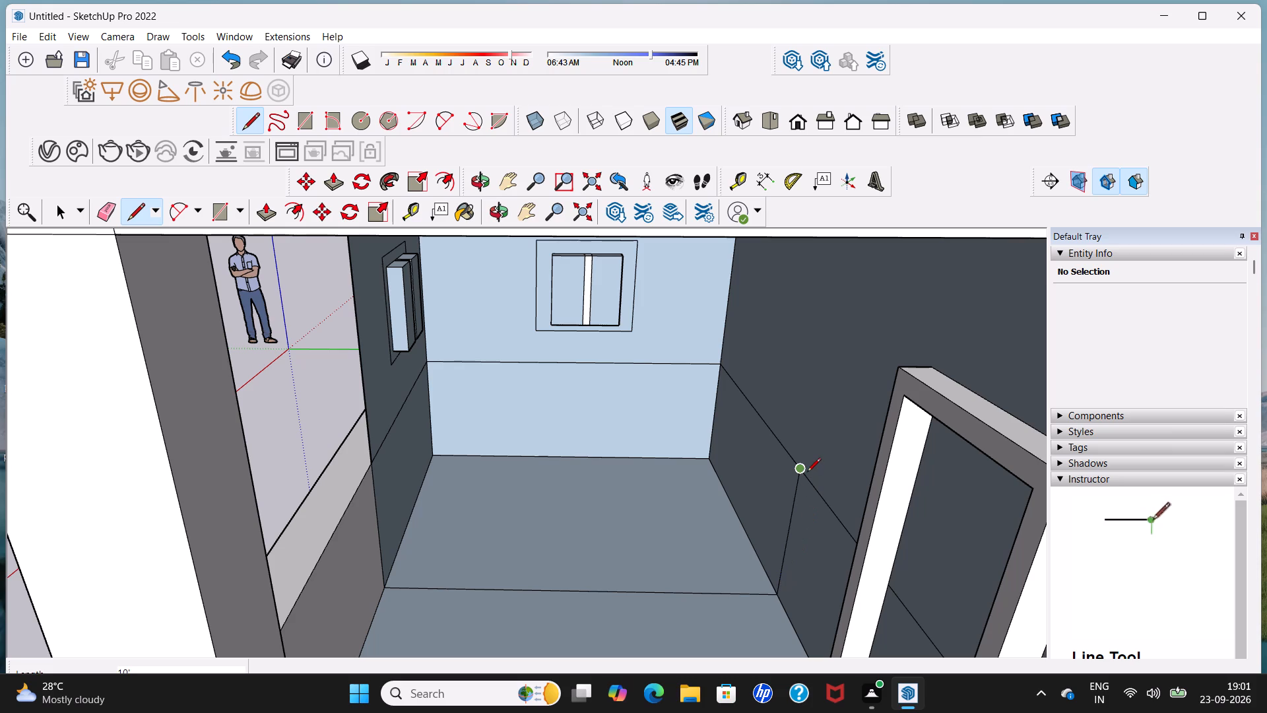
{"action": "left_click", "coordinate": [807, 471]}
{"action": "scroll", "coordinate": [807, 470], "scroll_direction": "down", "scroll_amount": 5}
{"action": "middle_click_drag", "start_coordinate": [807, 470], "coordinate": [806, 440]}
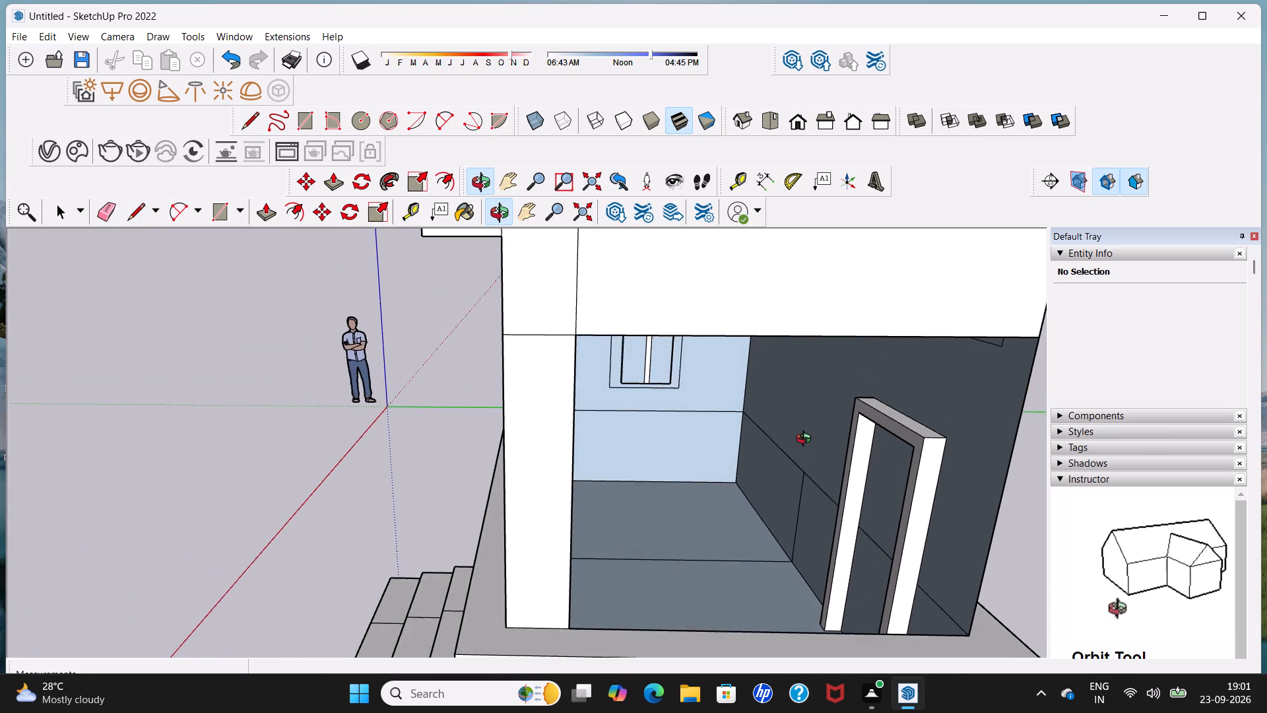
{"action": "middle_click_drag", "start_coordinate": [806, 440], "coordinate": [802, 401]}
{"action": "scroll", "coordinate": [816, 305], "scroll_direction": "up", "scroll_amount": 2}
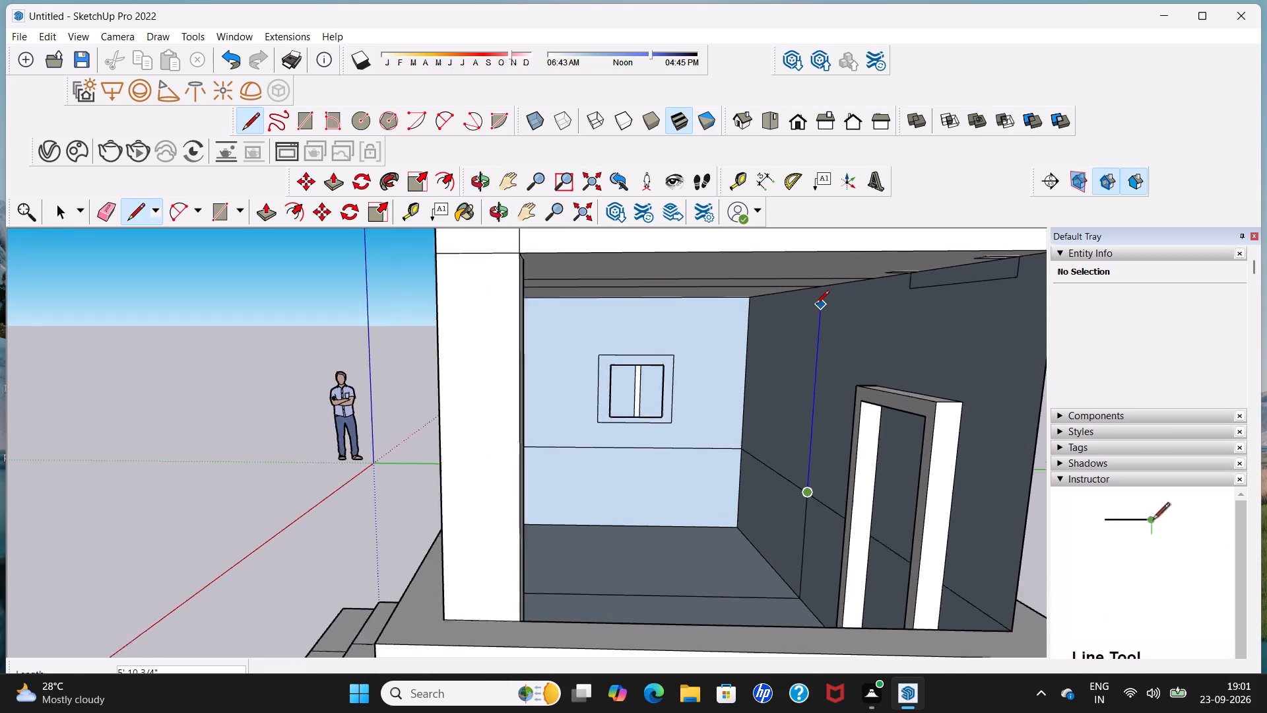
{"action": "scroll", "coordinate": [816, 305], "scroll_direction": "up", "scroll_amount": 2}
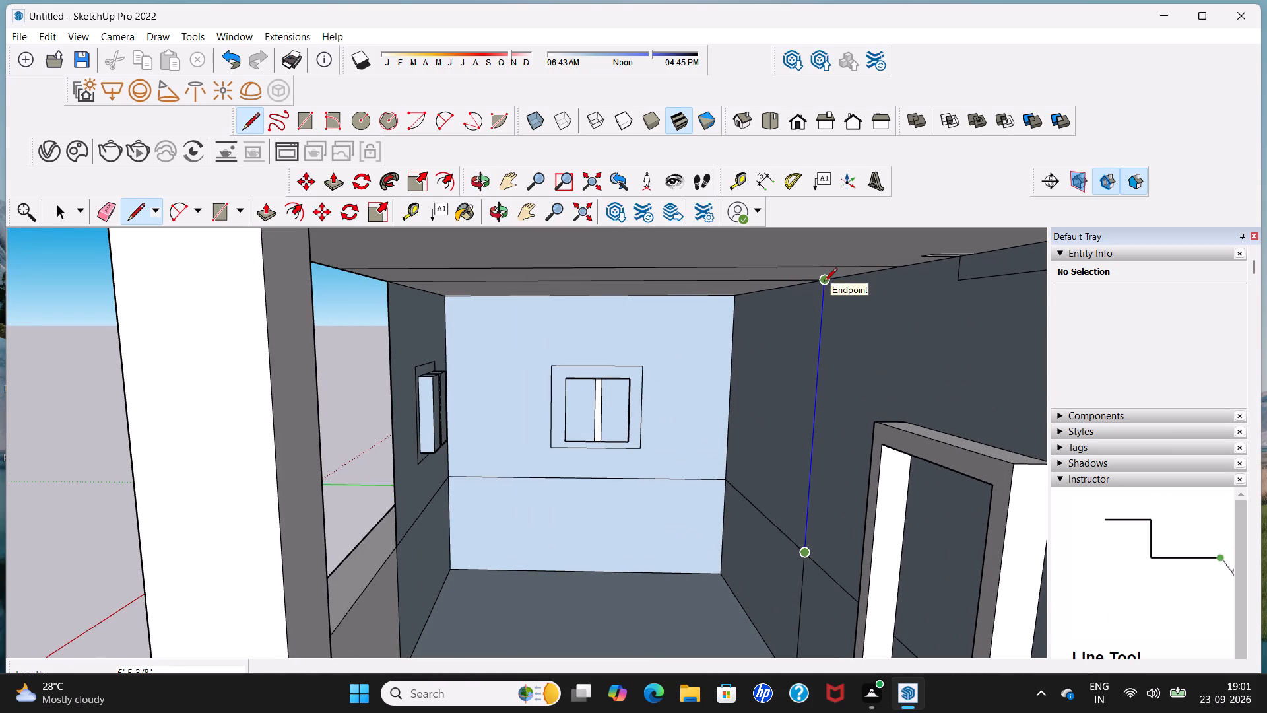
{"action": "left_click", "coordinate": [824, 283]}
{"action": "scroll", "coordinate": [824, 283], "scroll_direction": "down", "scroll_amount": 13}
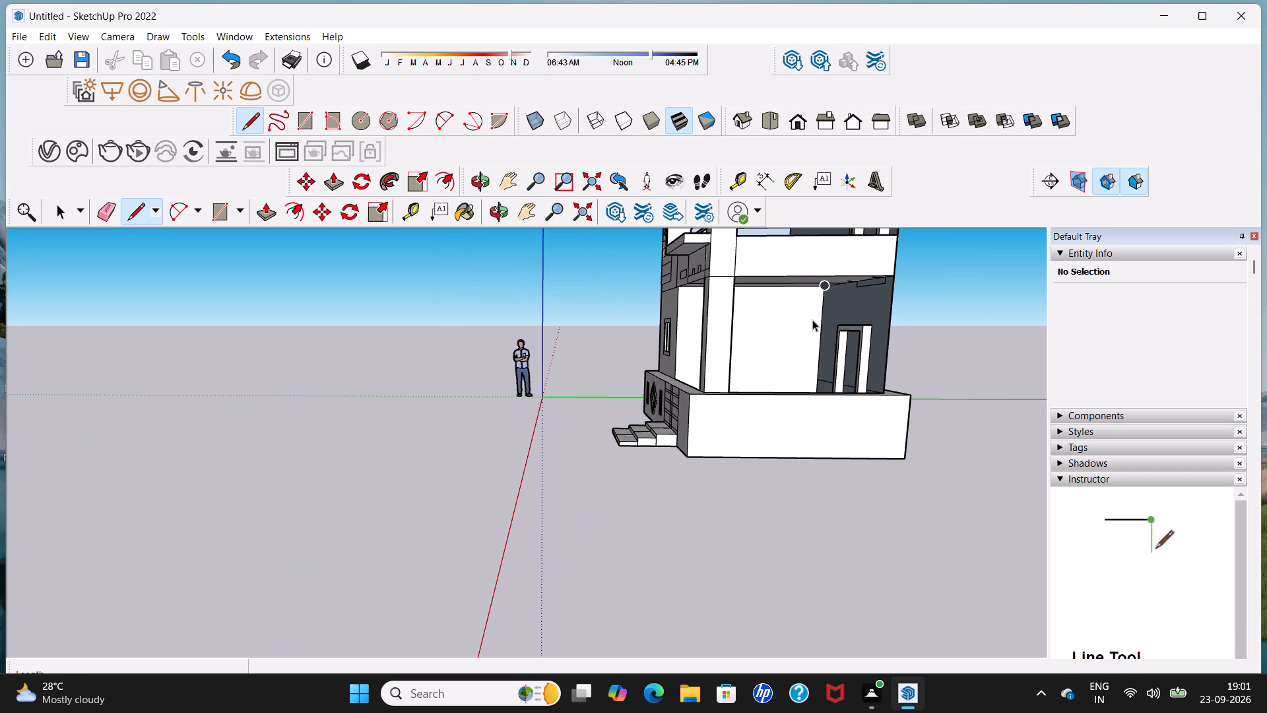
{"action": "key", "text": "space"}
Examine the house front, entrance steps and the new dividing wall from a distance and from several angles.
{"action": "middle_click_drag", "start_coordinate": [600, 391], "coordinate": [926, 427]}
{"action": "scroll", "coordinate": [583, 320], "scroll_direction": "down", "scroll_amount": 10}
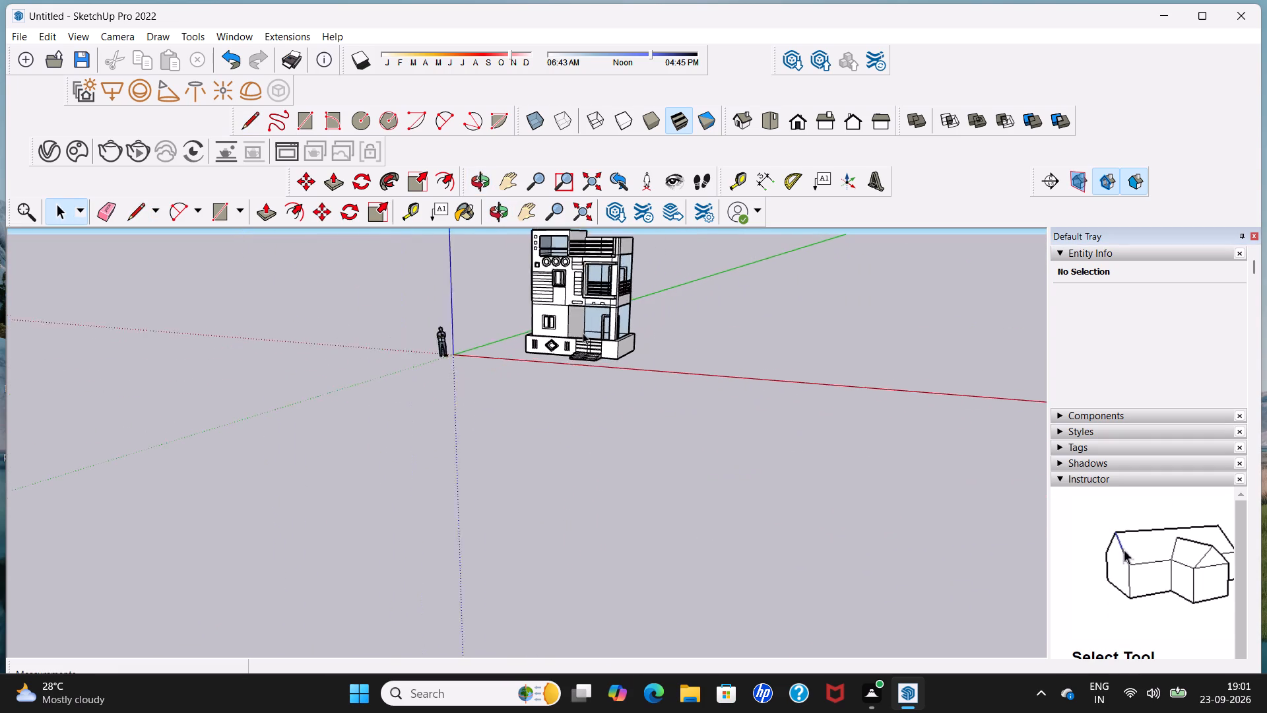
{"action": "scroll", "coordinate": [583, 333], "scroll_direction": "down", "scroll_amount": 1}
{"action": "middle_click_drag", "start_coordinate": [521, 330], "coordinate": [642, 339]}
{"action": "scroll", "coordinate": [533, 333], "scroll_direction": "up", "scroll_amount": 6}
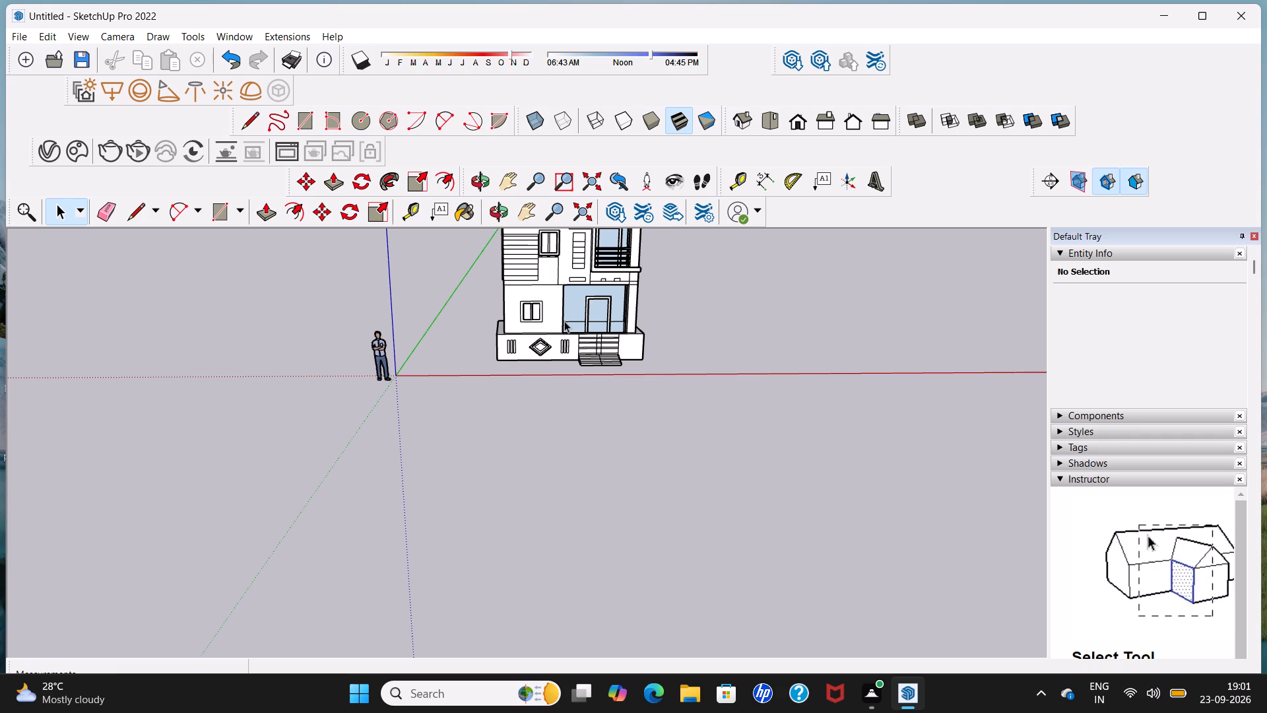
{"action": "scroll", "coordinate": [525, 422], "scroll_direction": "down", "scroll_amount": 6}
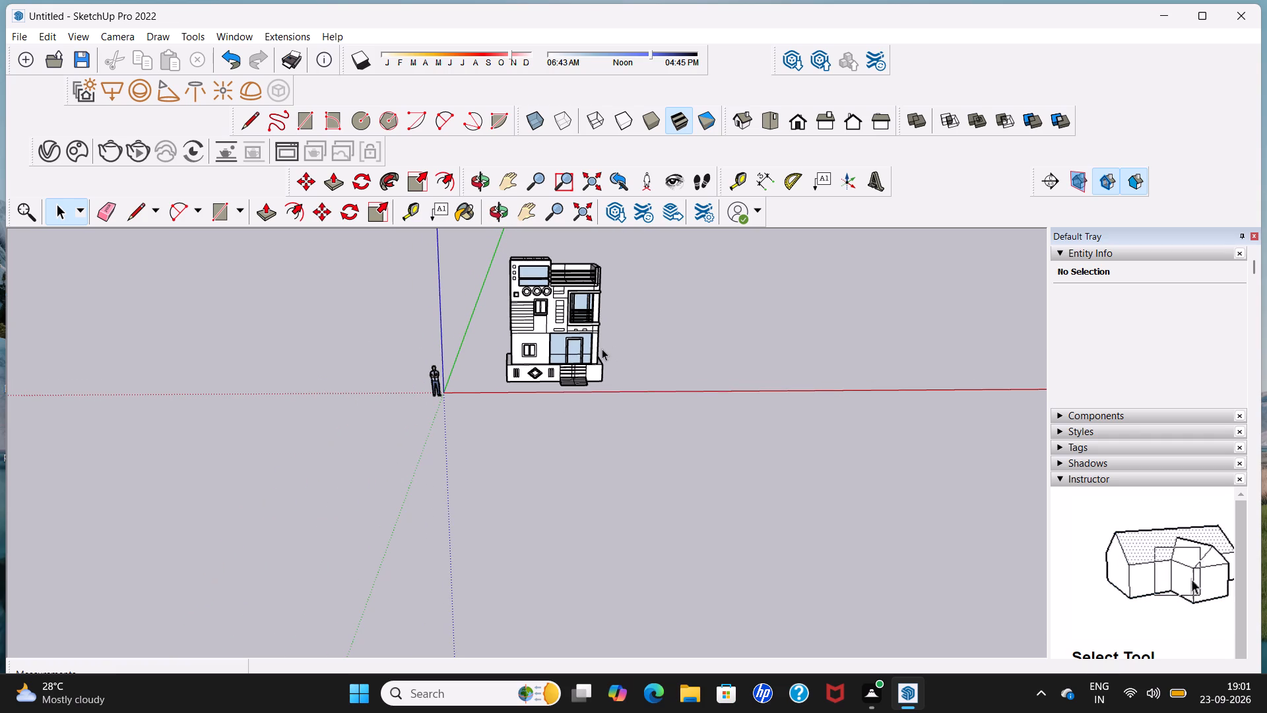
{"action": "middle_click_drag", "start_coordinate": [602, 349], "coordinate": [561, 314]}
{"action": "scroll", "coordinate": [564, 370], "scroll_direction": "up", "scroll_amount": 6}
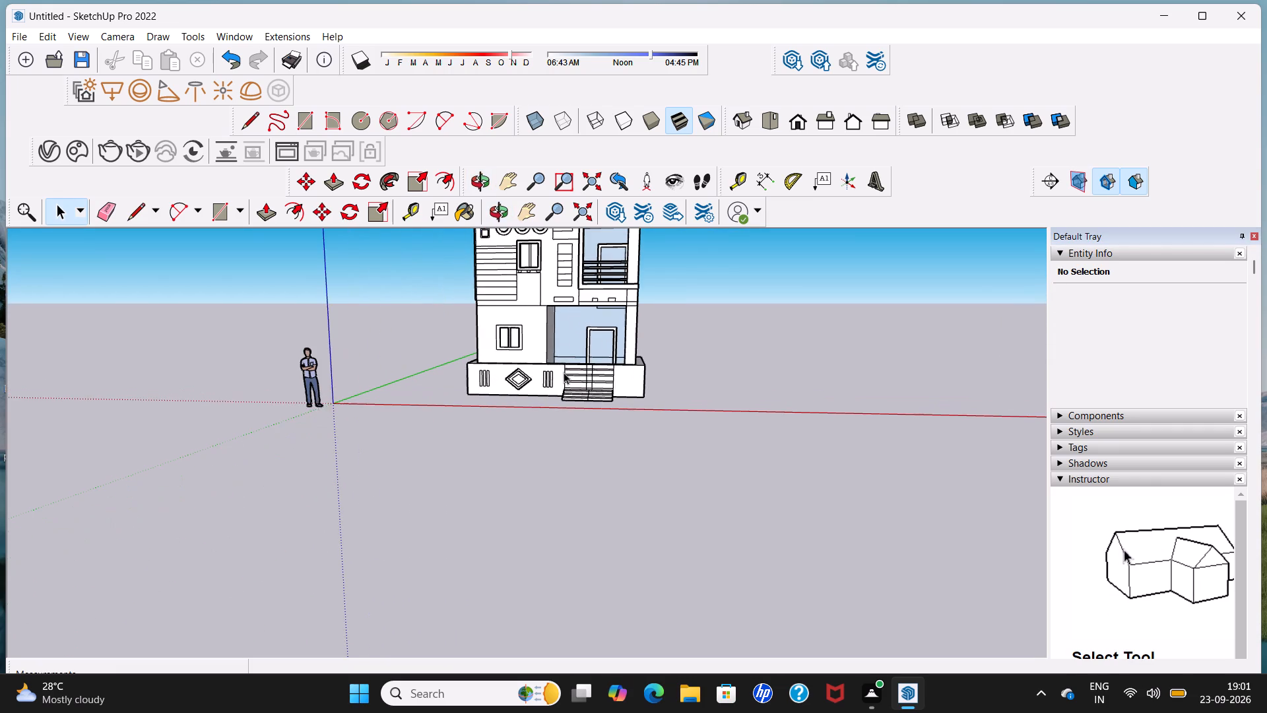
{"action": "scroll", "coordinate": [558, 378], "scroll_direction": "up", "scroll_amount": 6}
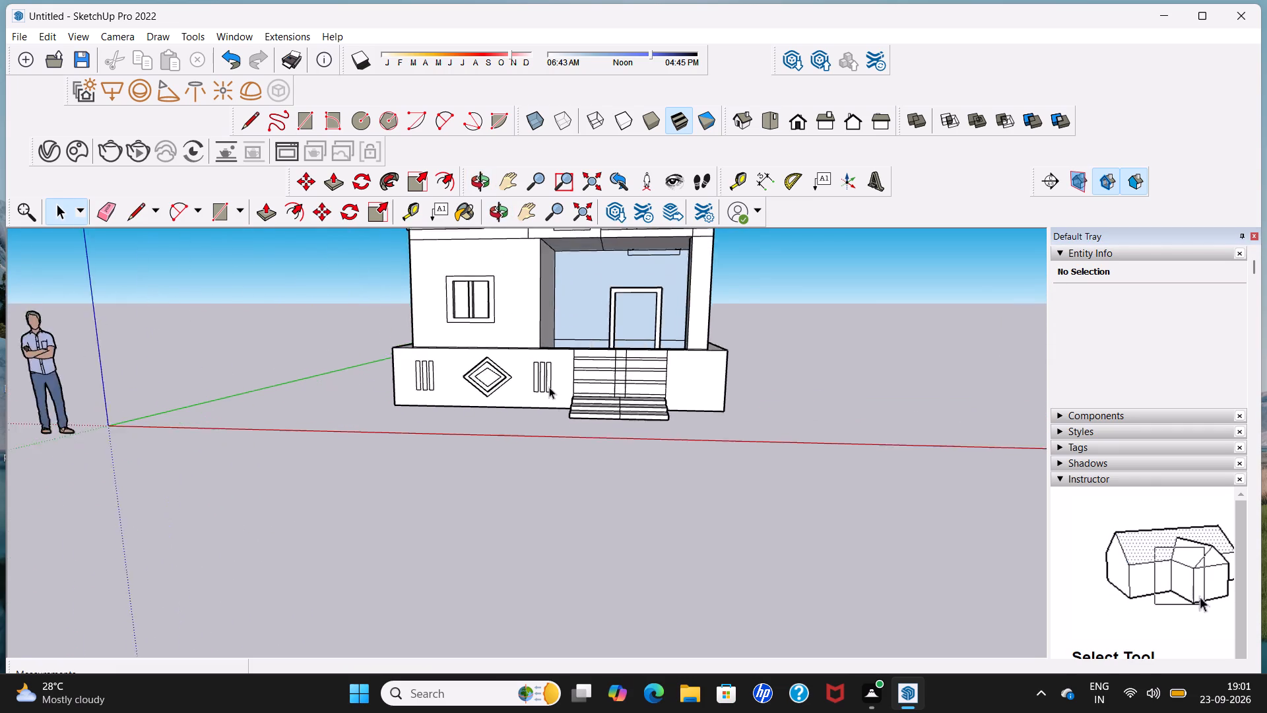
{"action": "scroll", "coordinate": [549, 387], "scroll_direction": "up", "scroll_amount": 2}
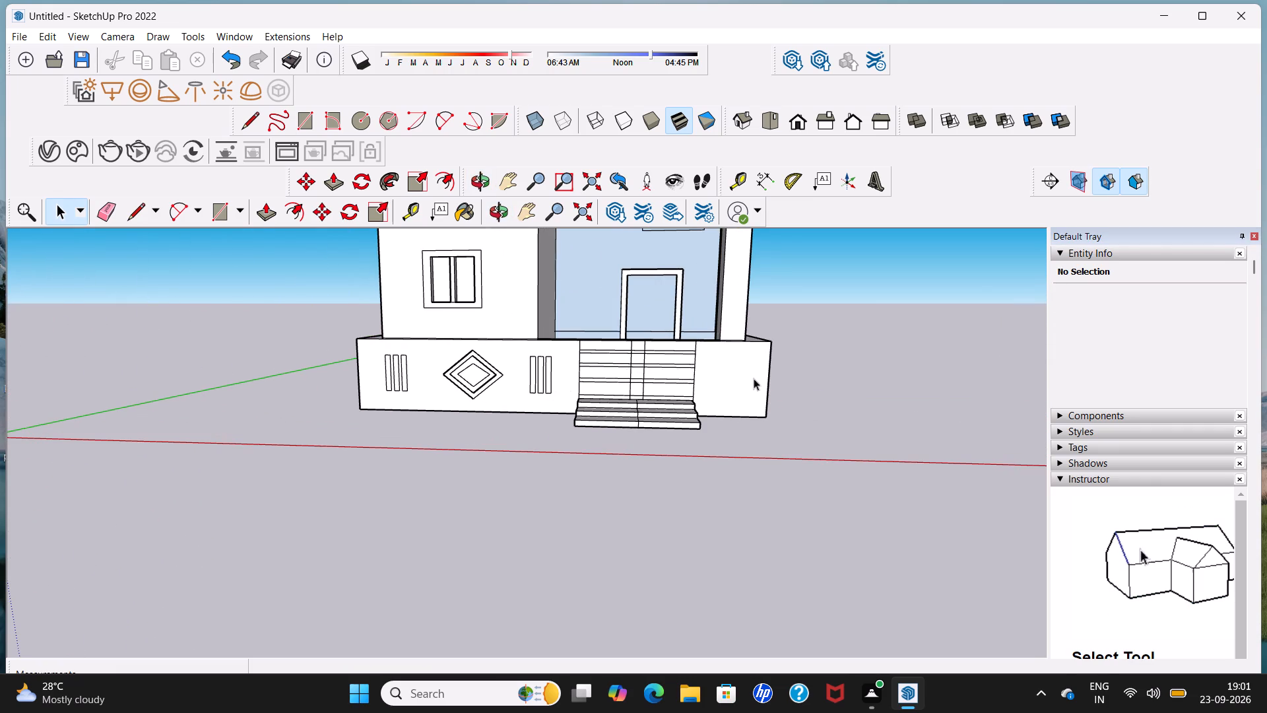
{"action": "middle_click_drag", "start_coordinate": [688, 417], "coordinate": [686, 484]}
{"action": "scroll", "coordinate": [672, 372], "scroll_direction": "down", "scroll_amount": 15}
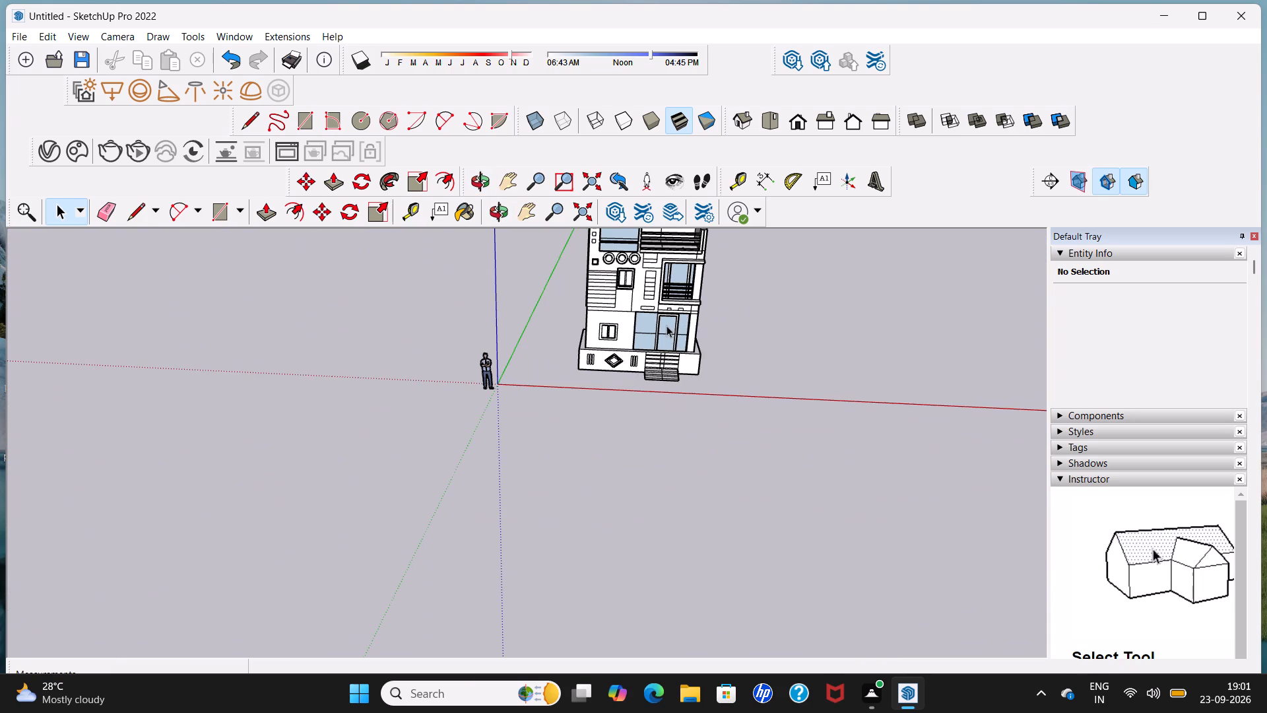
{"action": "middle_click_drag", "start_coordinate": [665, 319], "coordinate": [665, 251]}
{"action": "scroll", "coordinate": [678, 320], "scroll_direction": "up", "scroll_amount": 5}
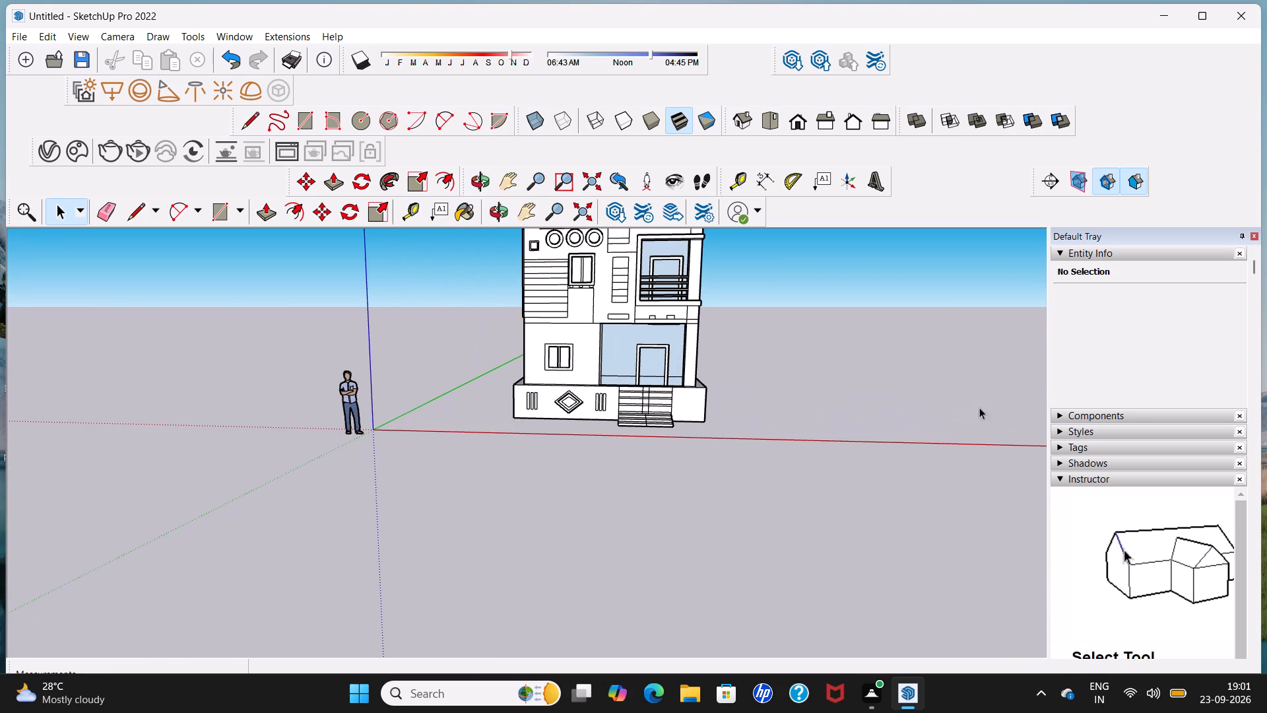
Paint the first-floor front wall face below the window and the horizontal bands with 0105_Navy from the Colors-Named collection.
{"action": "scroll", "coordinate": [1208, 408], "scroll_direction": "down", "scroll_amount": 9}
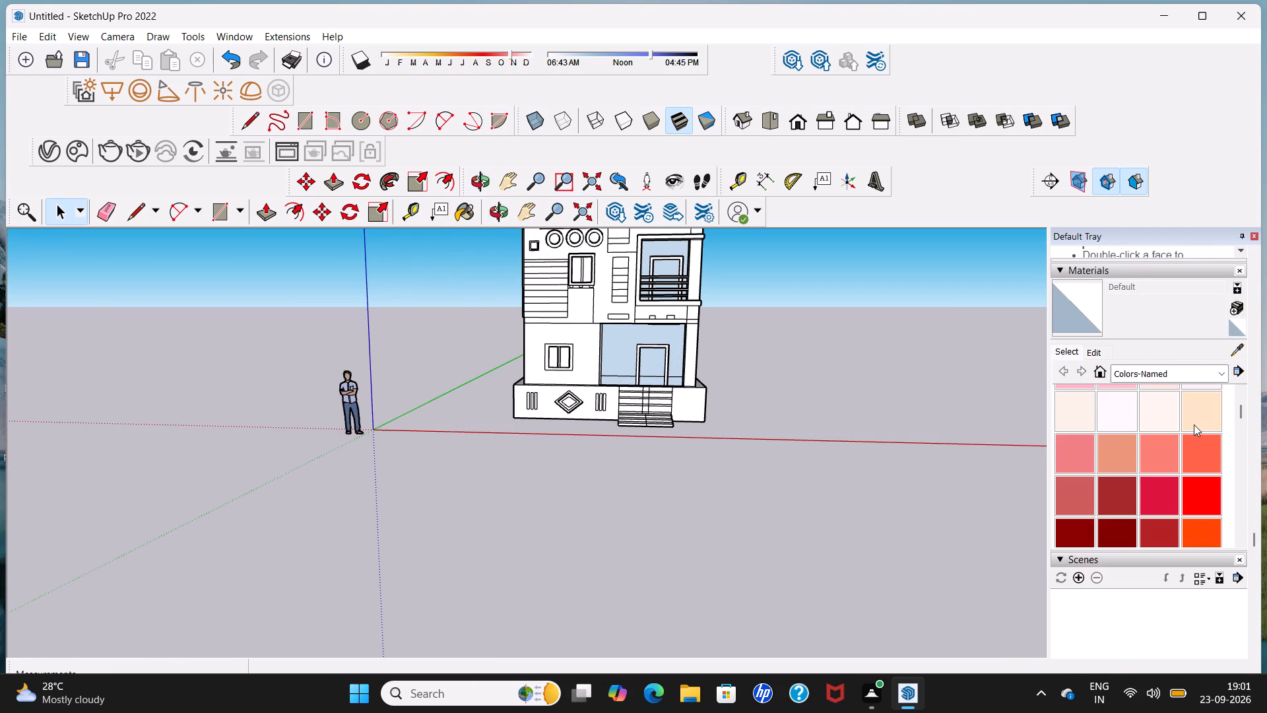
{"action": "scroll", "coordinate": [1185, 444], "scroll_direction": "down", "scroll_amount": 2}
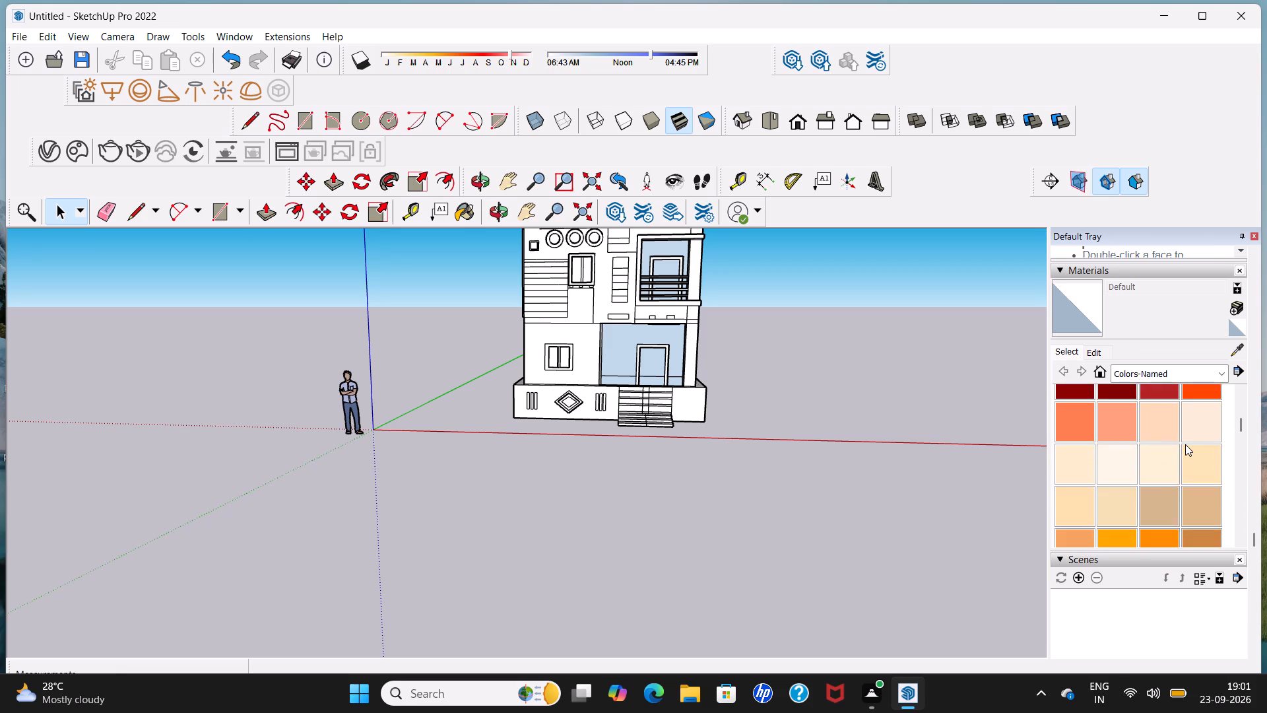
{"action": "scroll", "coordinate": [1185, 444], "scroll_direction": "down", "scroll_amount": 6}
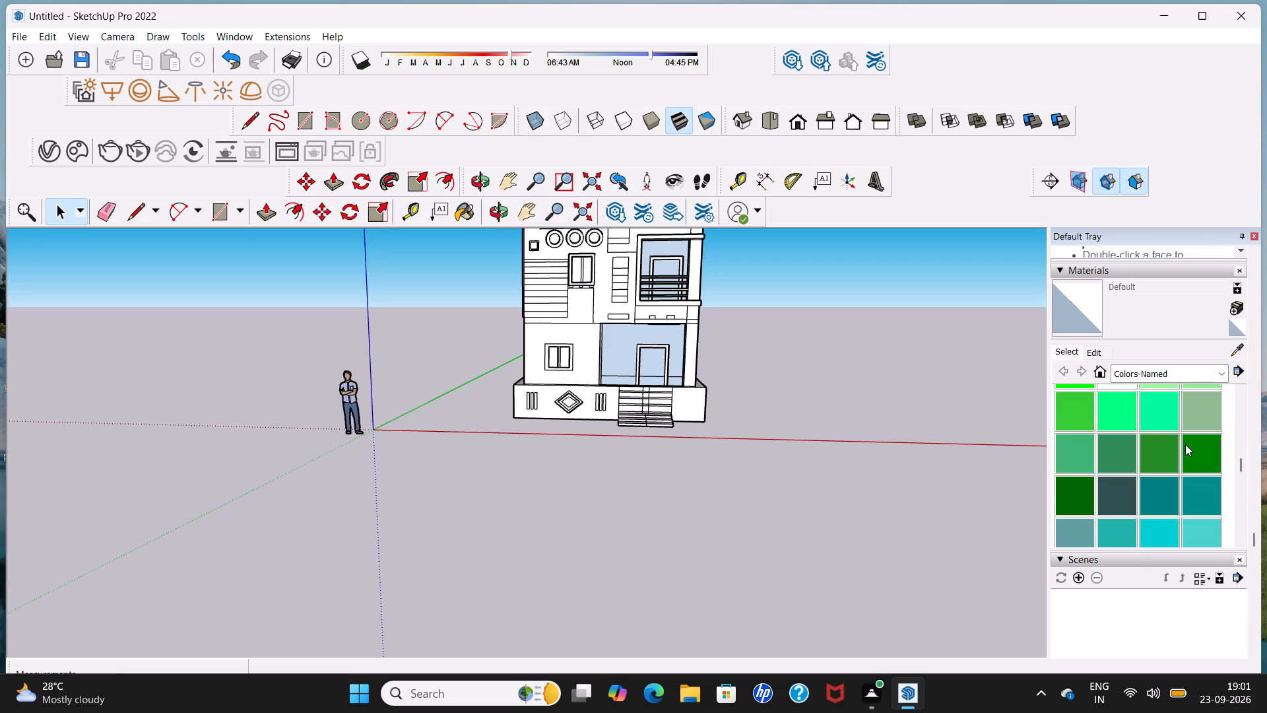
{"action": "scroll", "coordinate": [1185, 444], "scroll_direction": "down", "scroll_amount": 1}
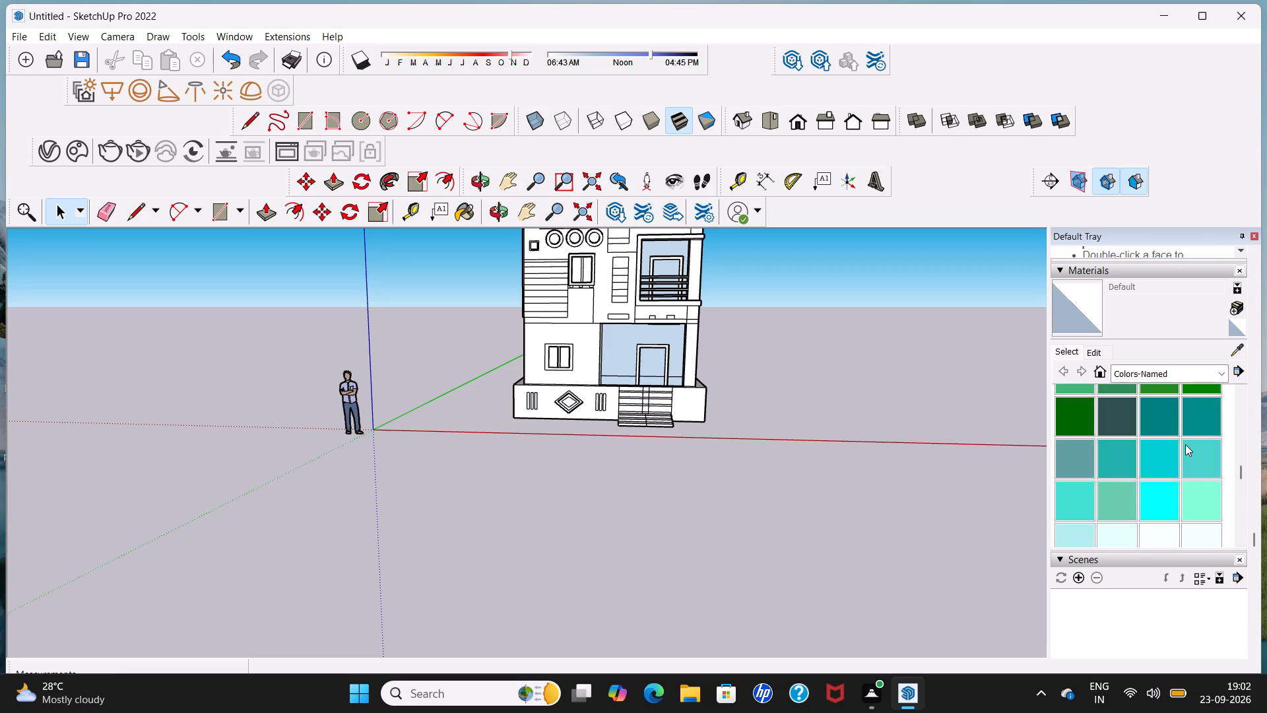
{"action": "scroll", "coordinate": [1185, 444], "scroll_direction": "down", "scroll_amount": 2}
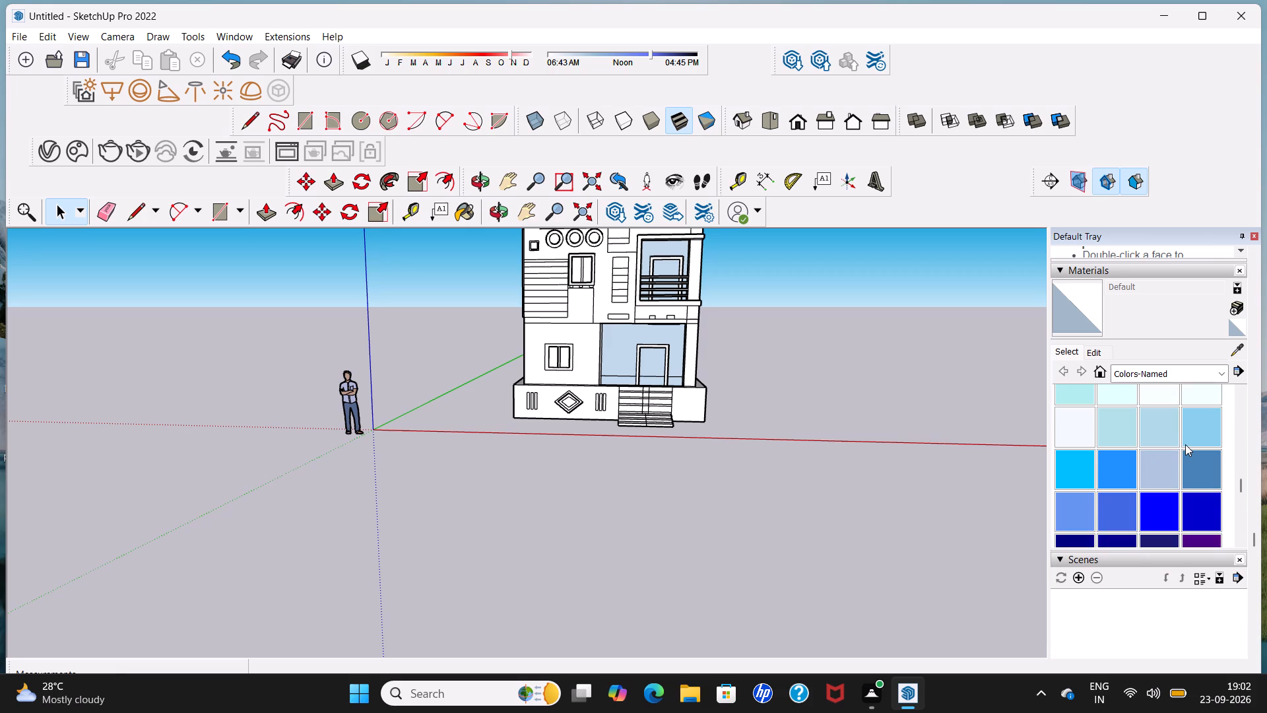
{"action": "scroll", "coordinate": [1185, 444], "scroll_direction": "down", "scroll_amount": 1}
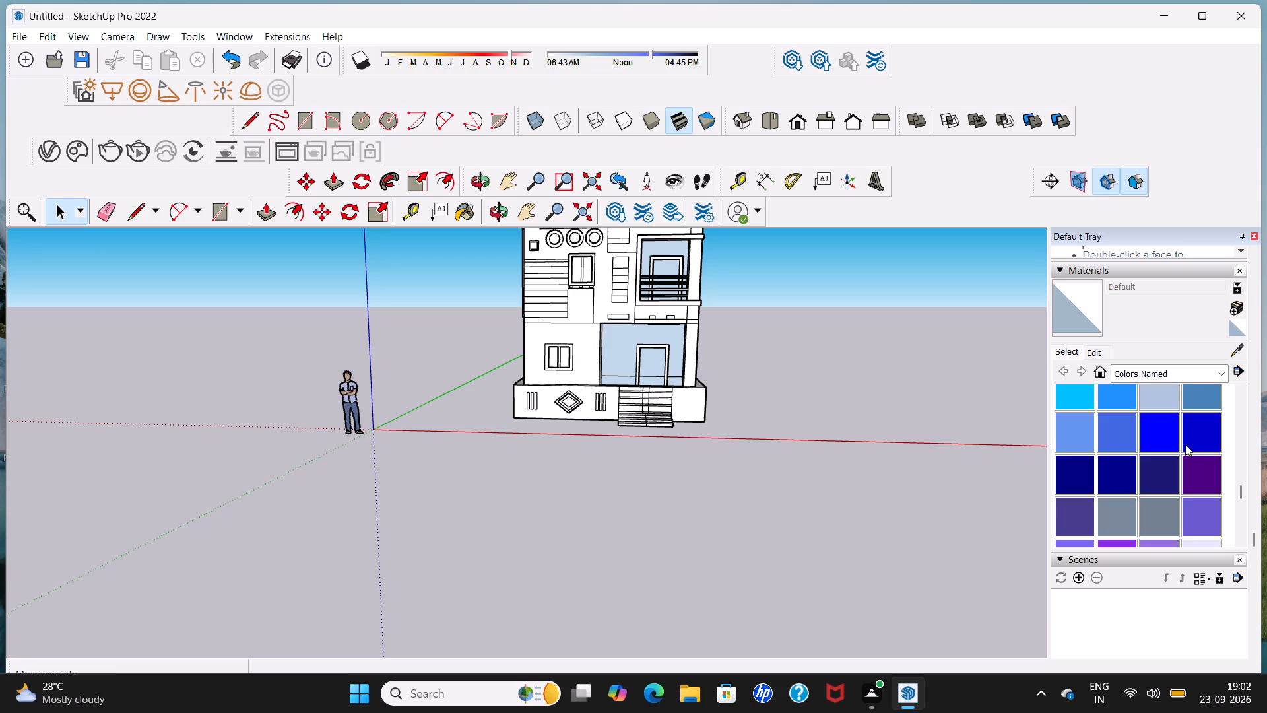
{"action": "scroll", "coordinate": [1185, 444], "scroll_direction": "down", "scroll_amount": 1}
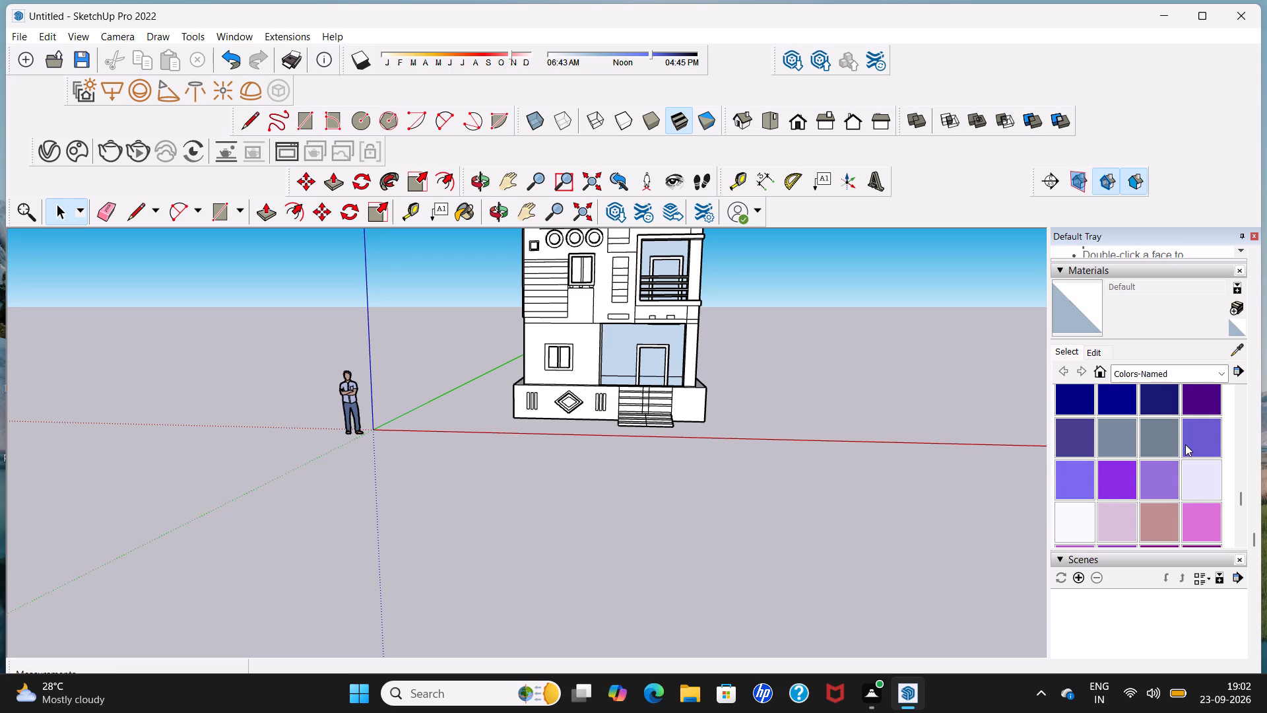
{"action": "scroll", "coordinate": [1185, 444], "scroll_direction": "up", "scroll_amount": 1}
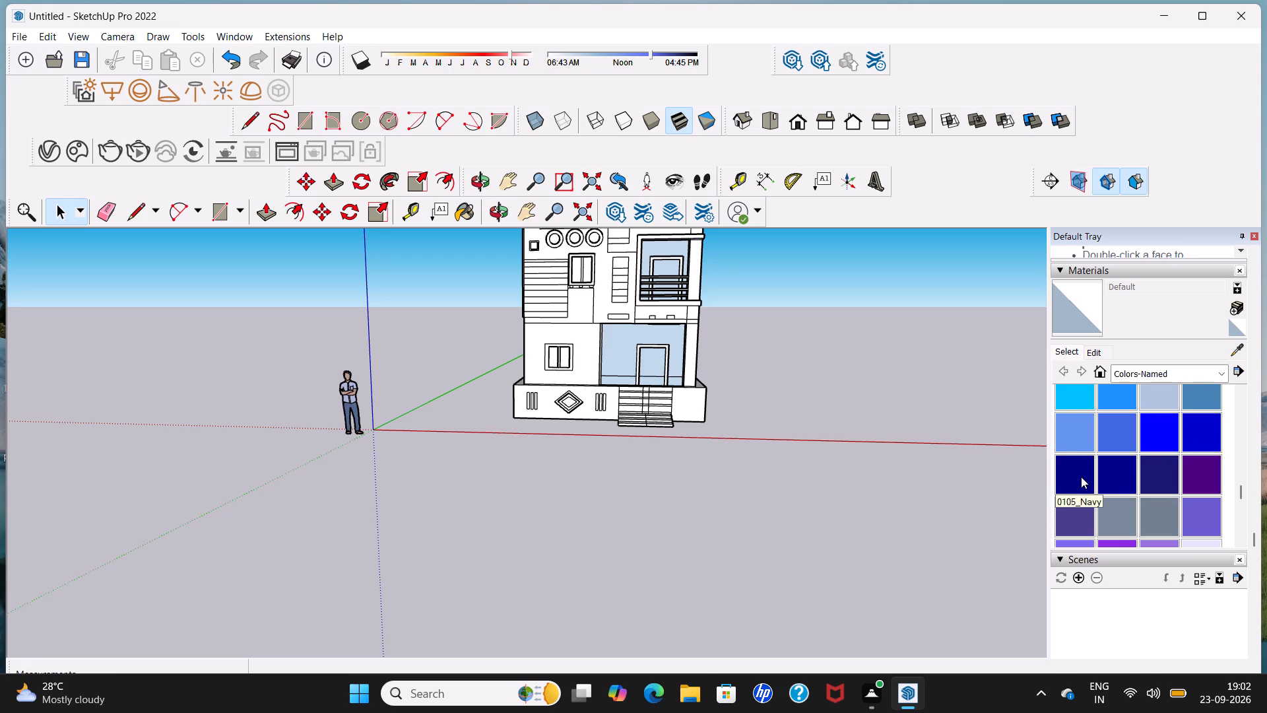
{"action": "left_click", "coordinate": [1081, 477]}
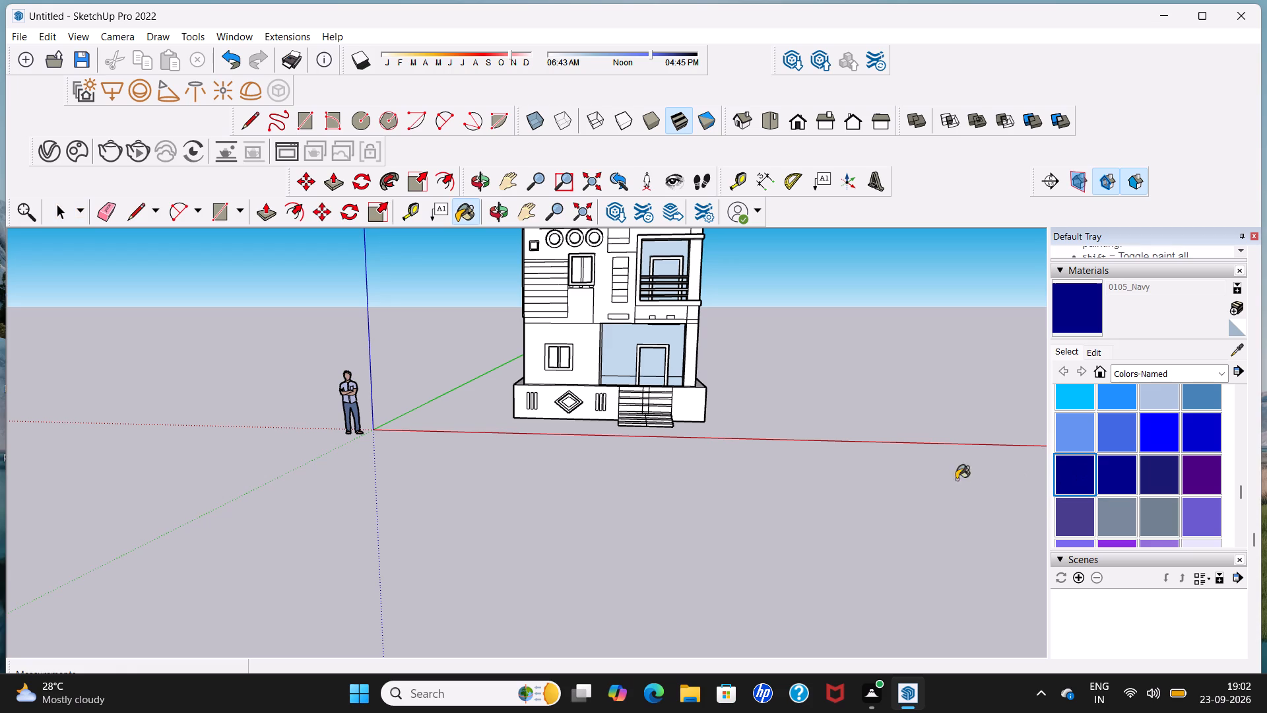
{"action": "scroll", "coordinate": [605, 368], "scroll_direction": "up", "scroll_amount": 5}
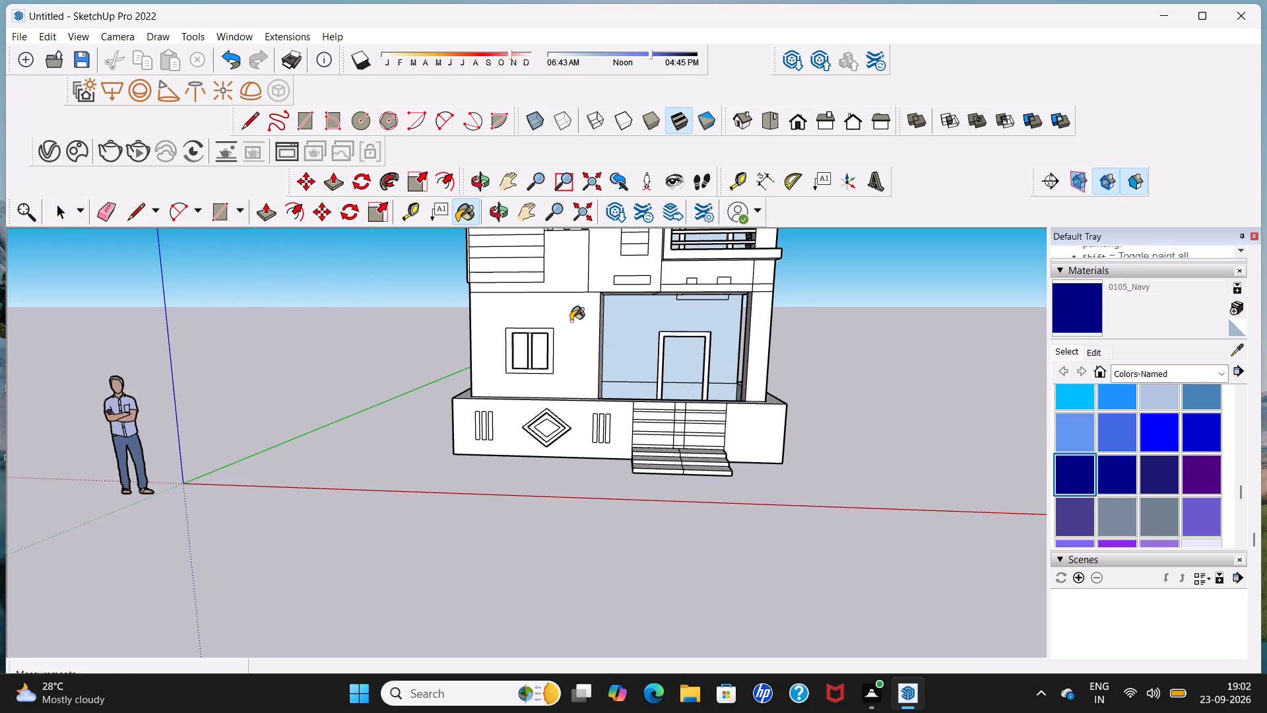
{"action": "left_click", "coordinate": [575, 273]}
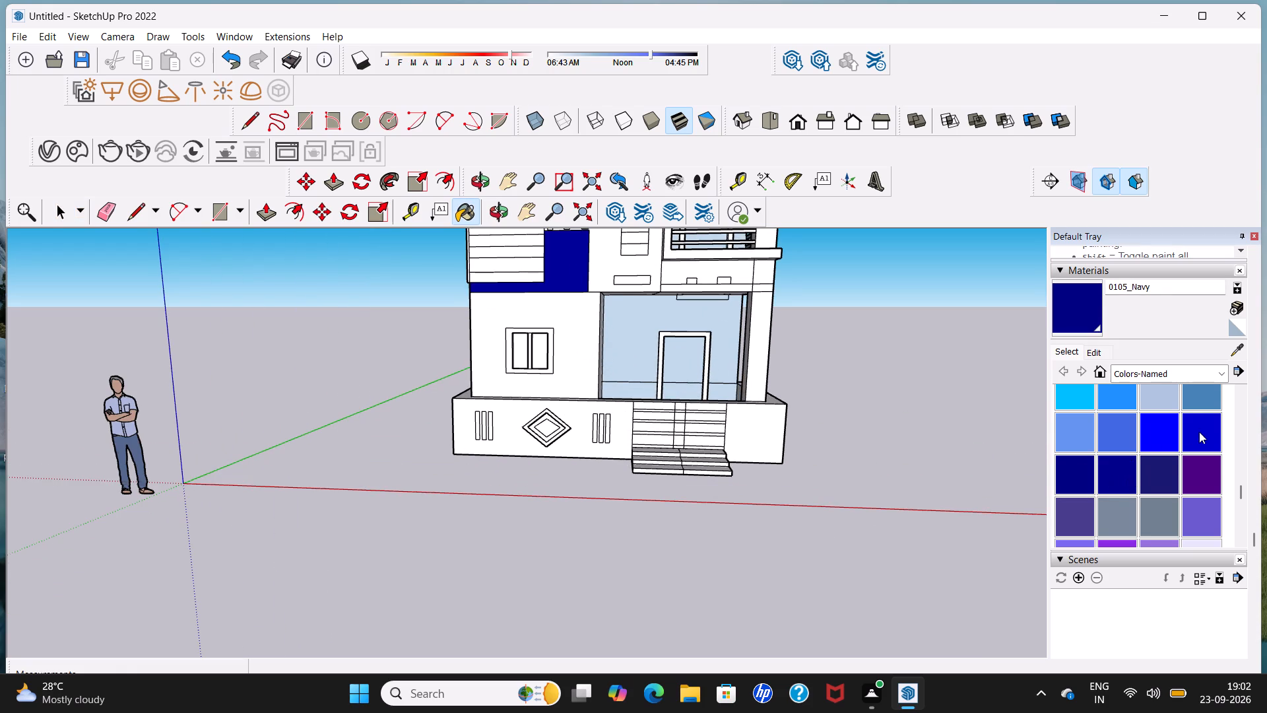
Switch the materials to the Colors collection and browse its swatches for another colour for the first-floor front wall face.
{"action": "scroll", "coordinate": [1200, 432], "scroll_direction": "down", "scroll_amount": 1}
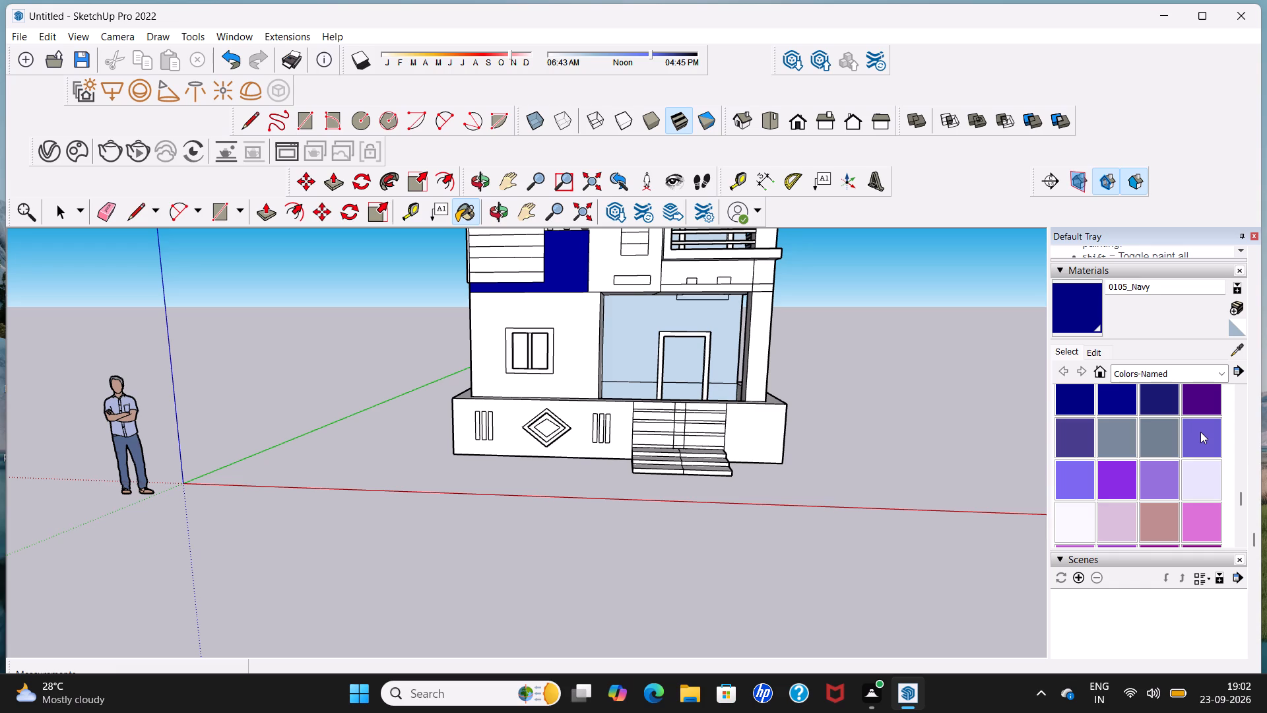
{"action": "scroll", "coordinate": [1200, 432], "scroll_direction": "down", "scroll_amount": 5}
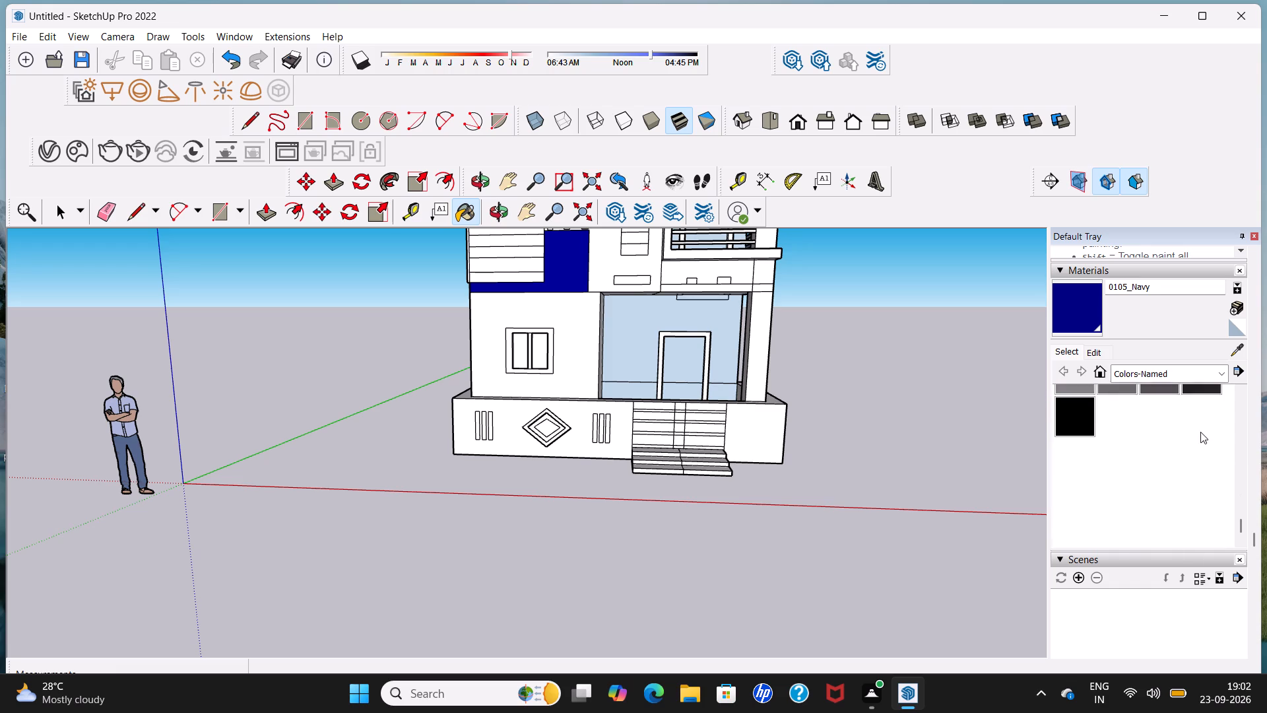
{"action": "left_click", "coordinate": [1225, 372]}
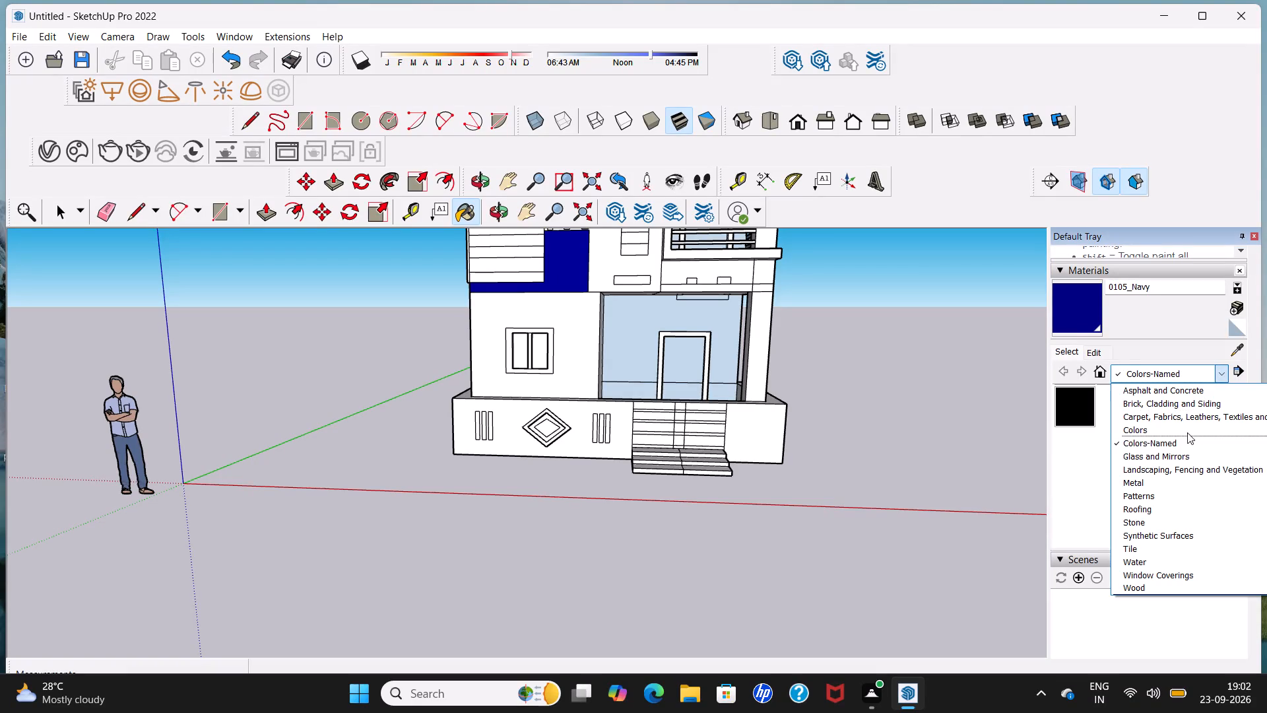
{"action": "left_click", "coordinate": [1188, 427]}
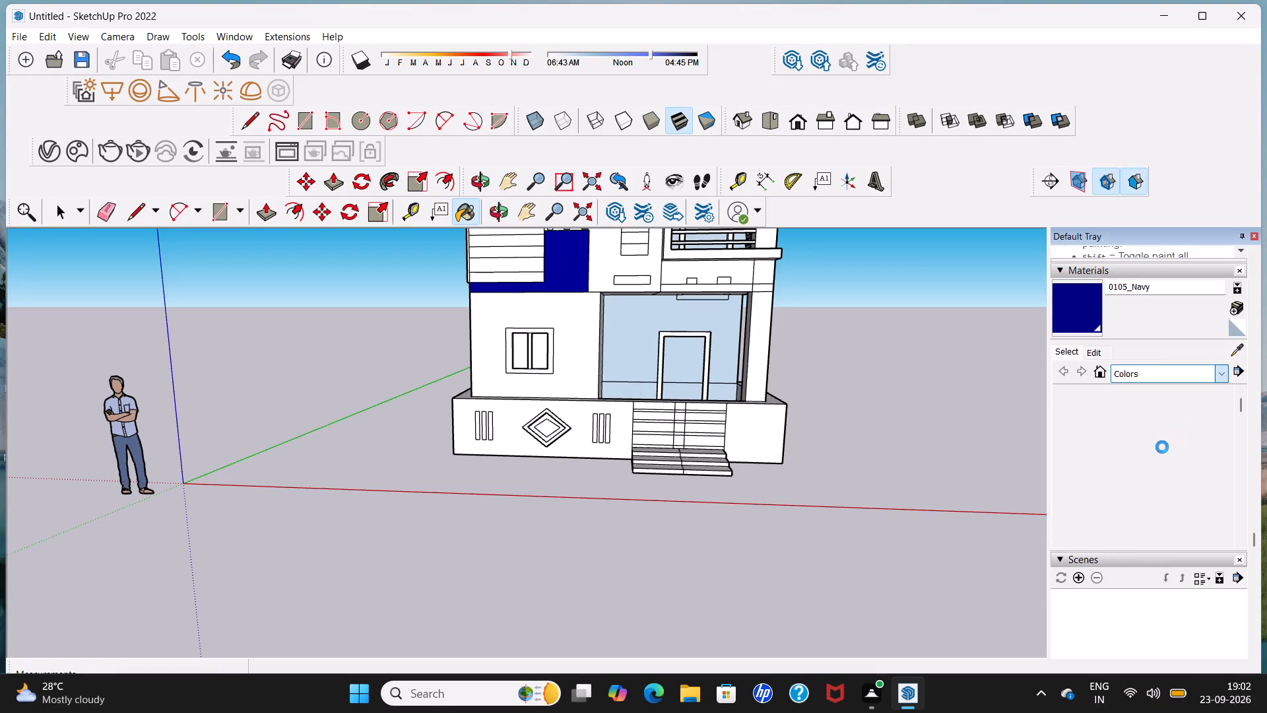
{"action": "scroll", "coordinate": [1162, 447], "scroll_direction": "down", "scroll_amount": 3}
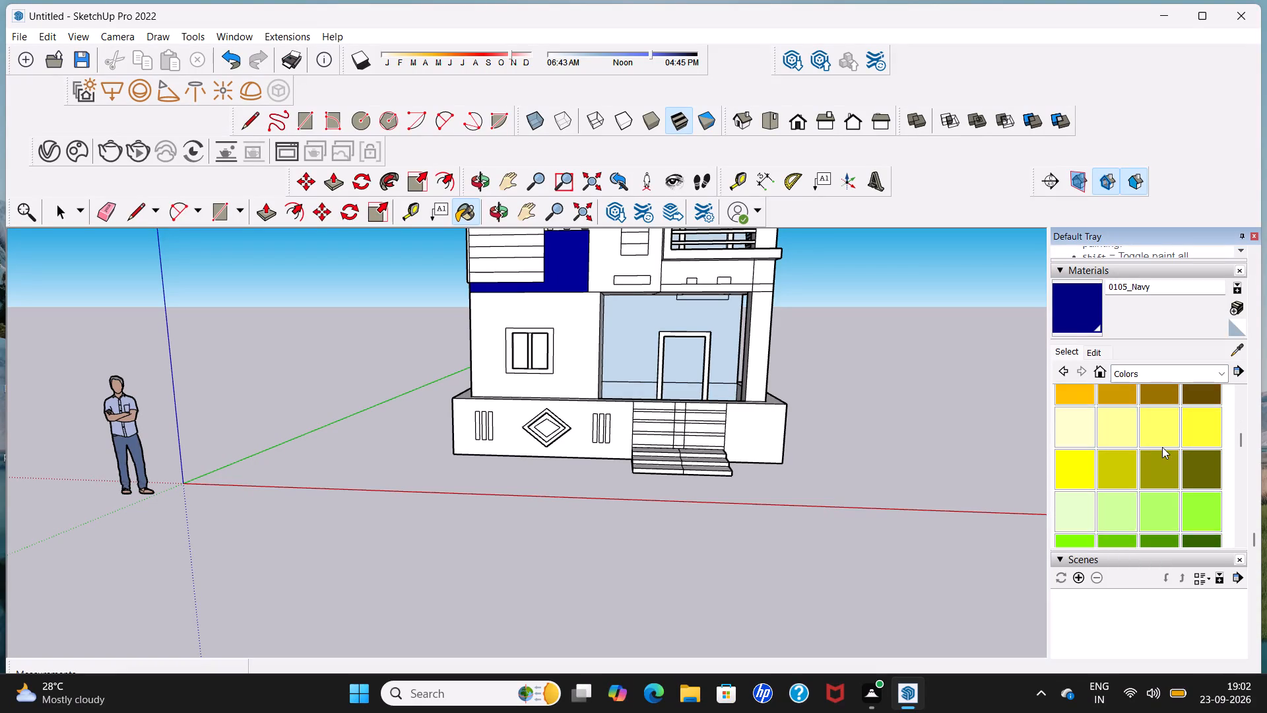
{"action": "scroll", "coordinate": [1162, 447], "scroll_direction": "down", "scroll_amount": 6}
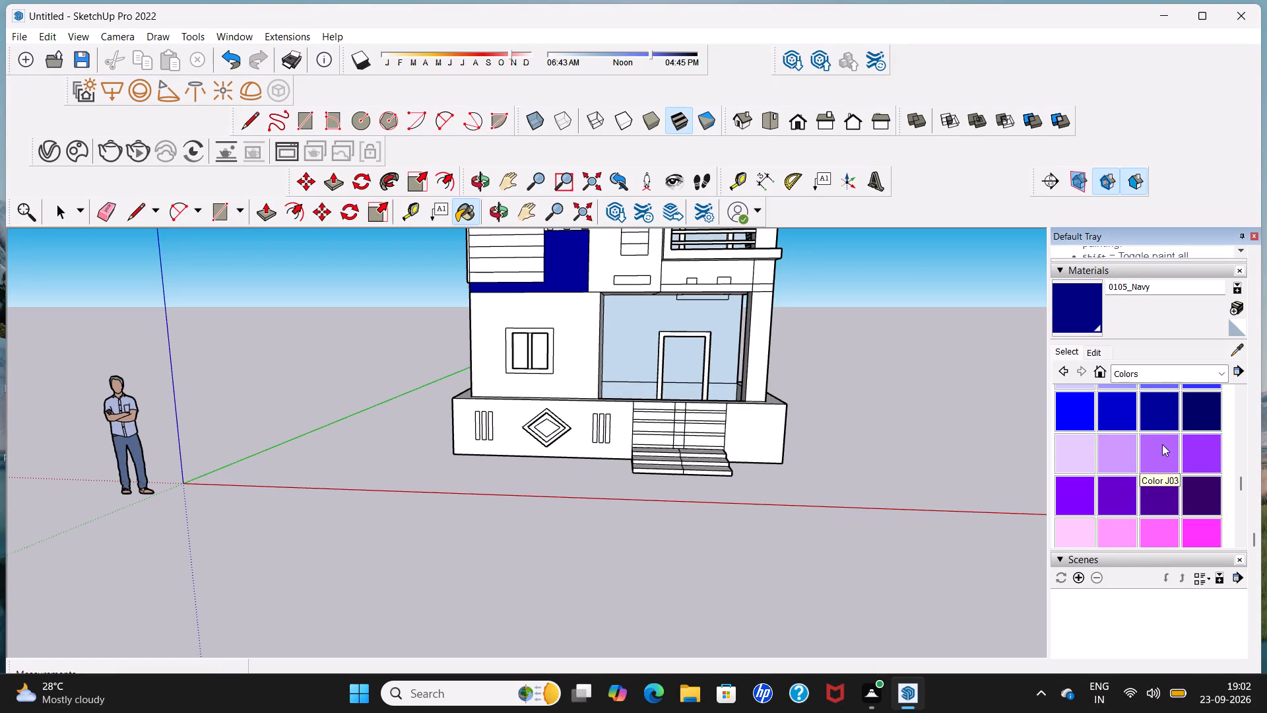
{"action": "scroll", "coordinate": [1162, 444], "scroll_direction": "up", "scroll_amount": 2}
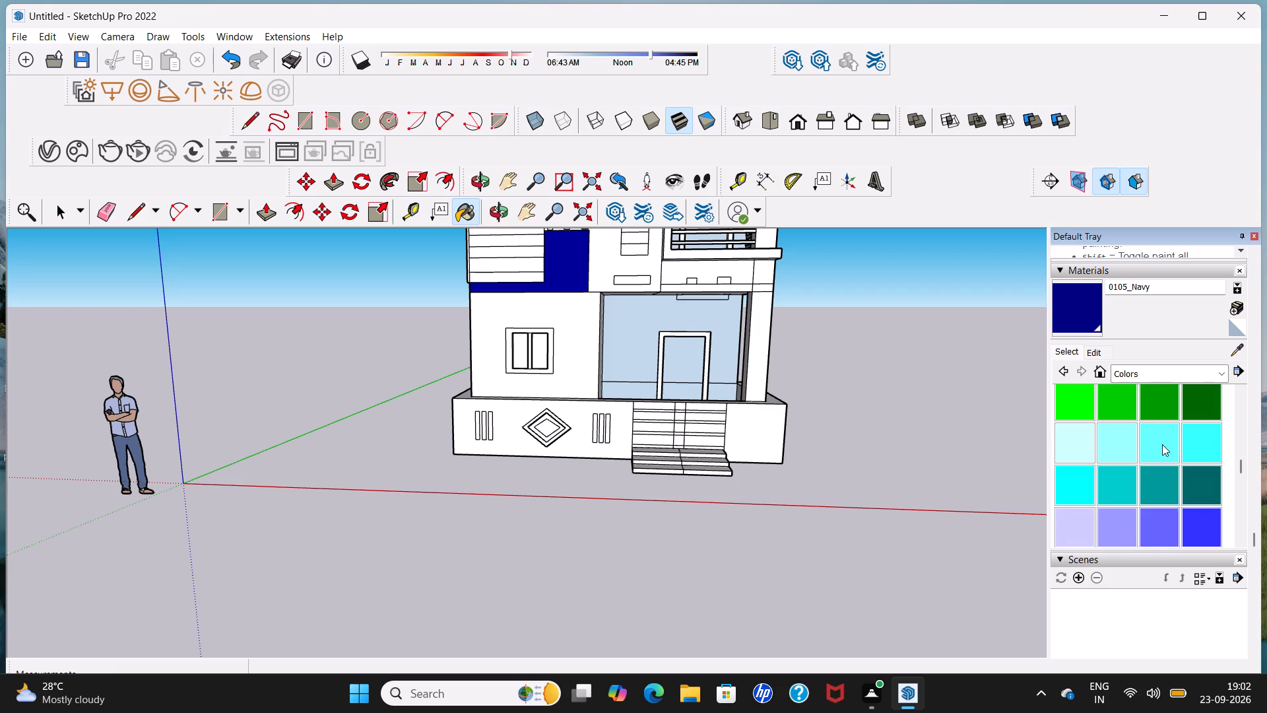
{"action": "scroll", "coordinate": [1162, 444], "scroll_direction": "down", "scroll_amount": 2}
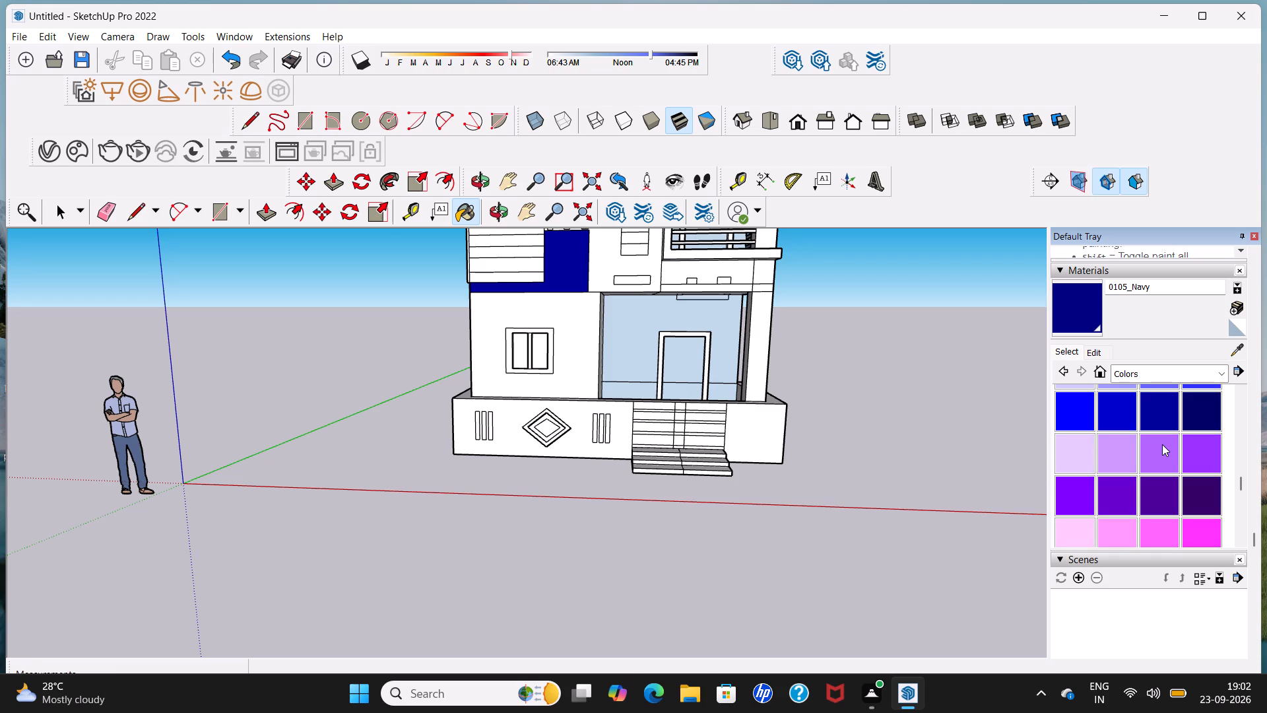
{"action": "scroll", "coordinate": [1162, 444], "scroll_direction": "down", "scroll_amount": 4}
{"action": "scroll", "coordinate": [1162, 444], "scroll_direction": "up", "scroll_amount": 1}
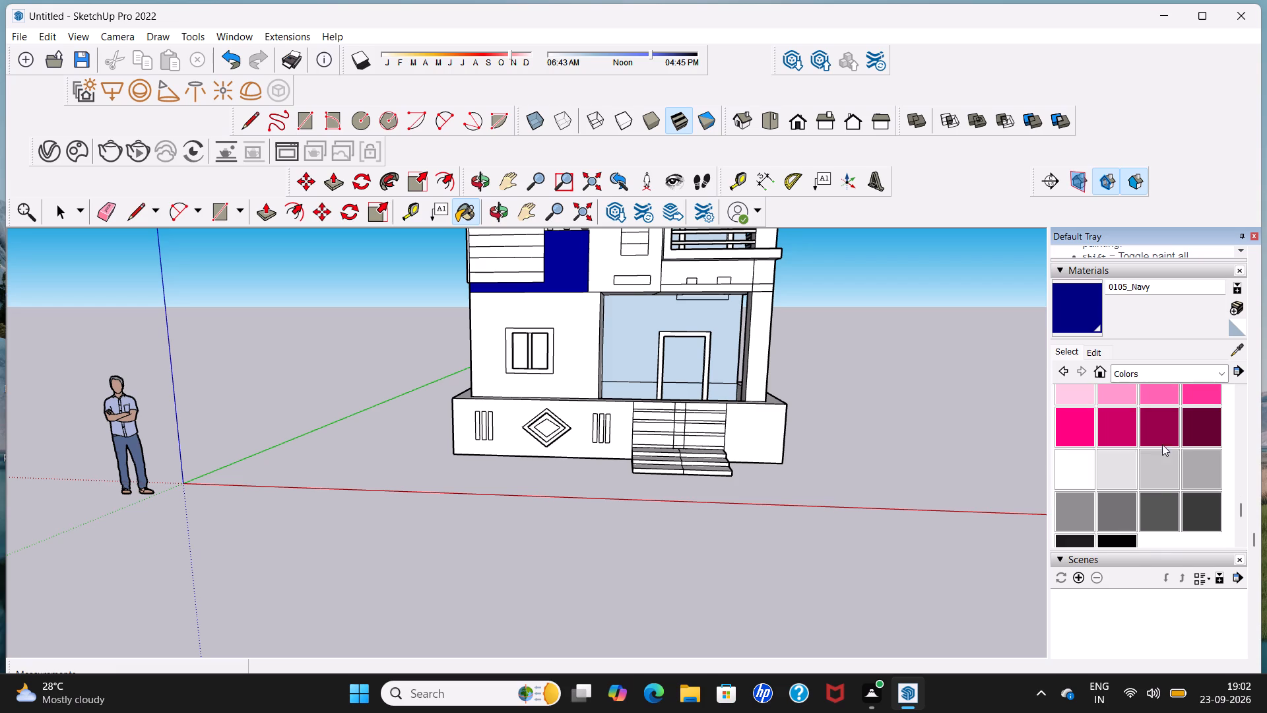
{"action": "scroll", "coordinate": [1162, 444], "scroll_direction": "up", "scroll_amount": 4}
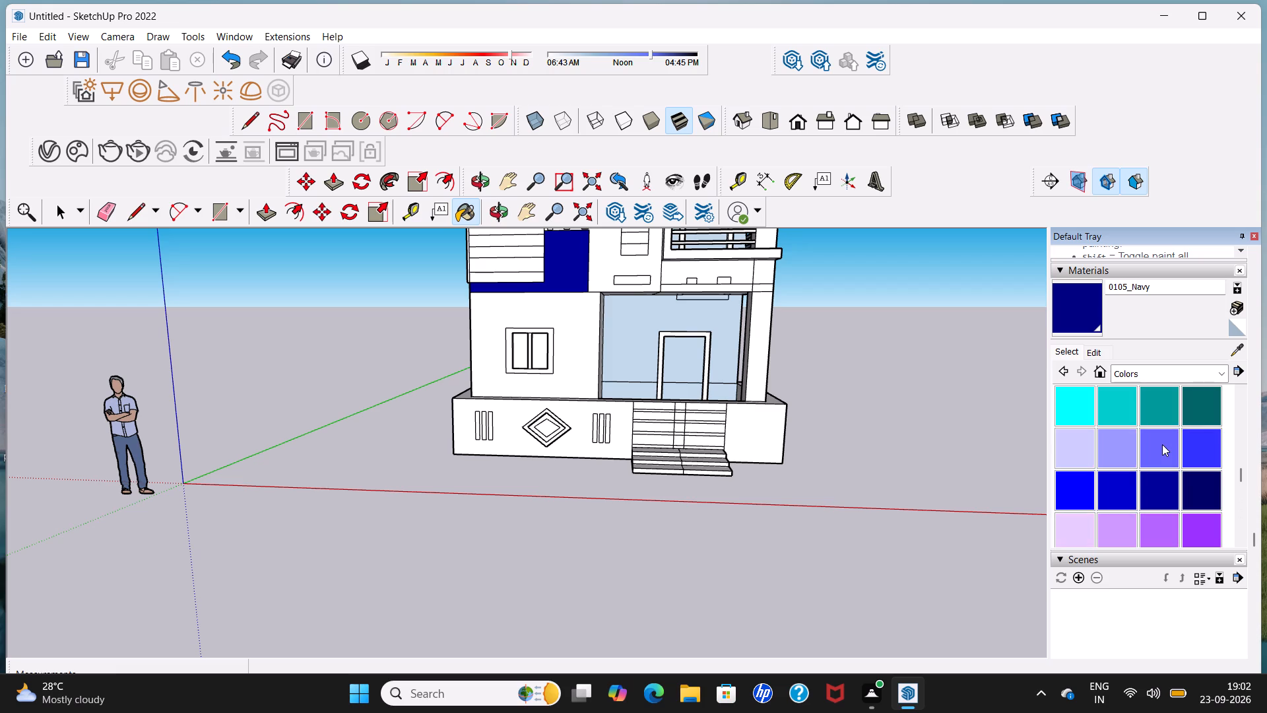
{"action": "scroll", "coordinate": [1162, 444], "scroll_direction": "up", "scroll_amount": 1}
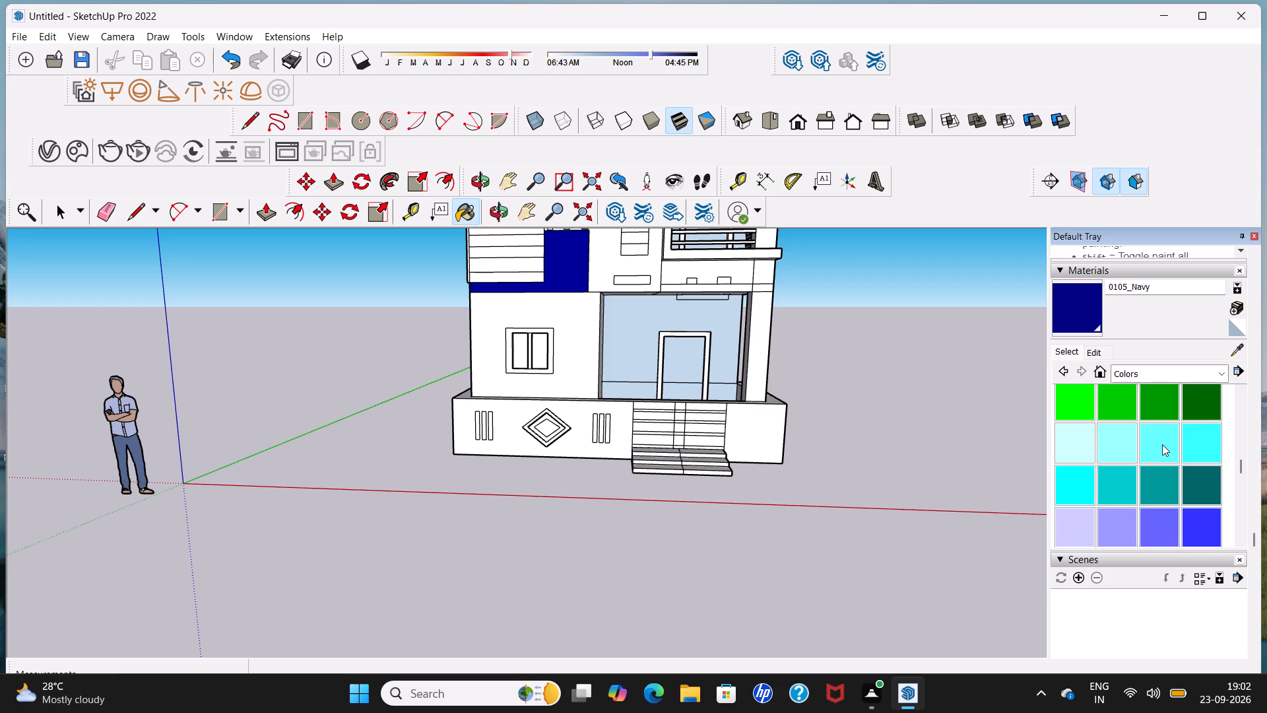
{"action": "scroll", "coordinate": [1162, 444], "scroll_direction": "up", "scroll_amount": 9}
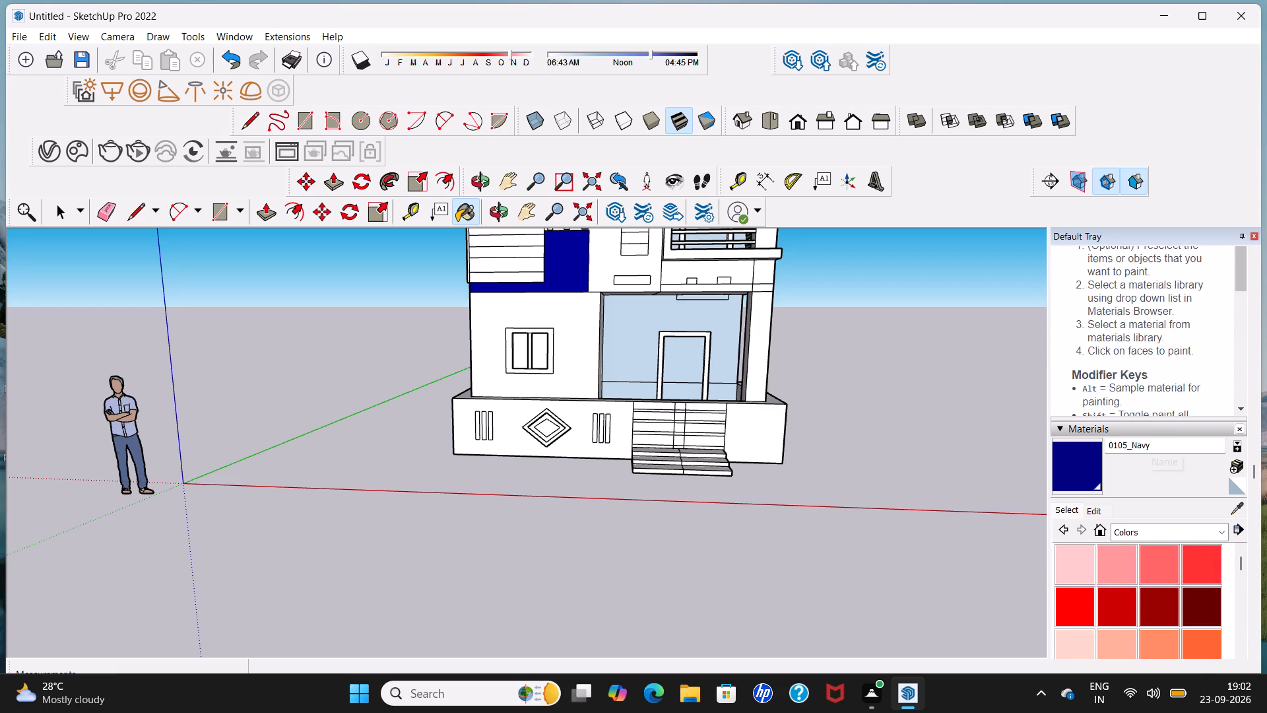
{"action": "scroll", "coordinate": [1161, 450], "scroll_direction": "down", "scroll_amount": 1}
{"action": "scroll", "coordinate": [1163, 509], "scroll_direction": "down", "scroll_amount": 3}
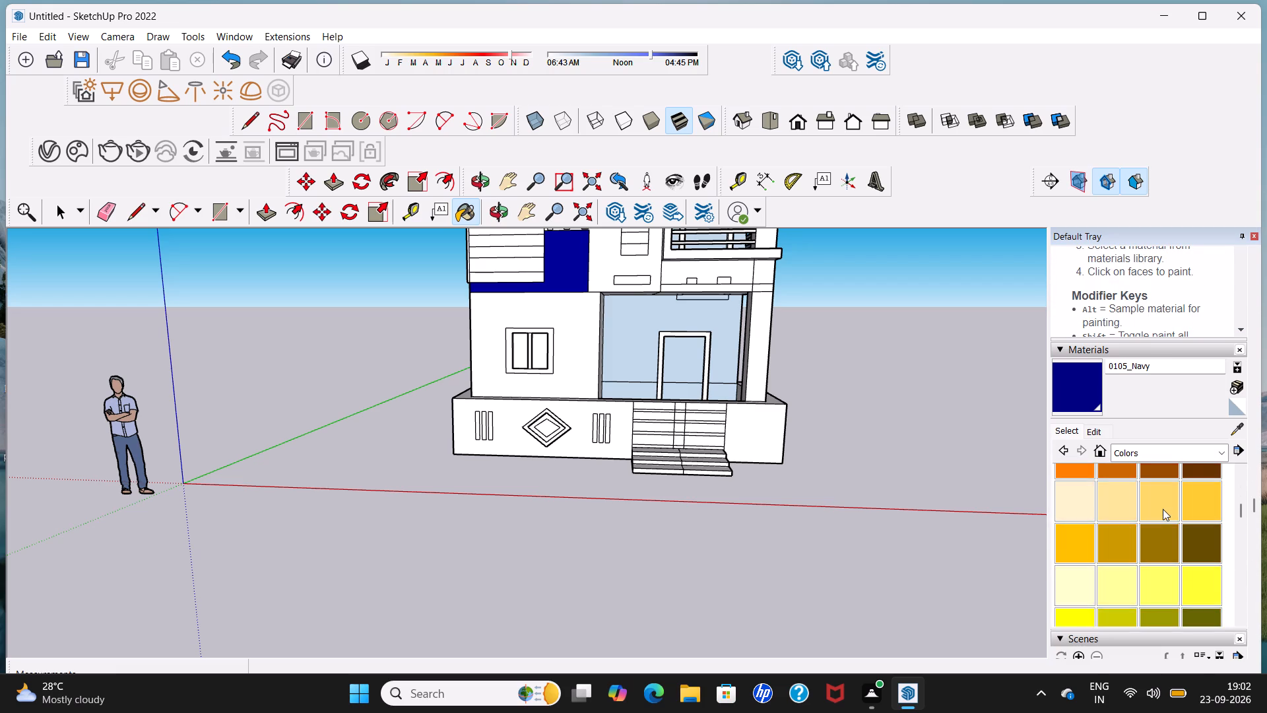
{"action": "scroll", "coordinate": [1163, 509], "scroll_direction": "down", "scroll_amount": 3}
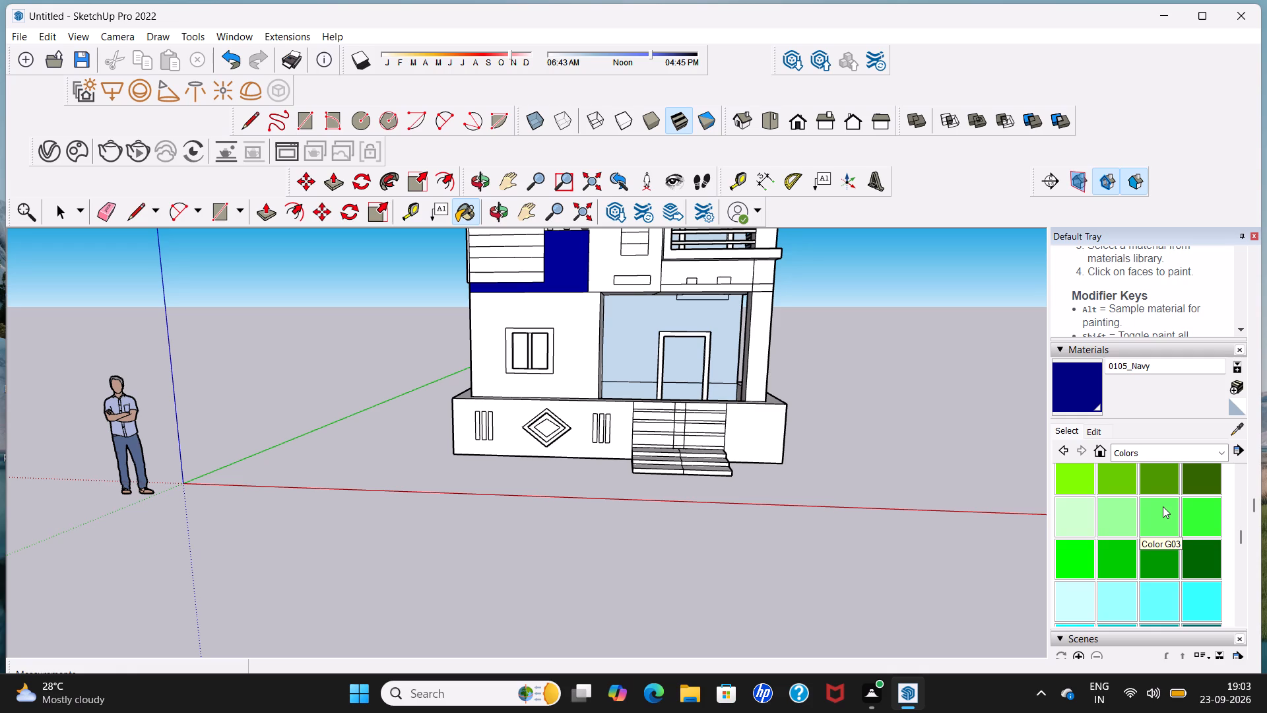
{"action": "scroll", "coordinate": [1163, 506], "scroll_direction": "down", "scroll_amount": 2}
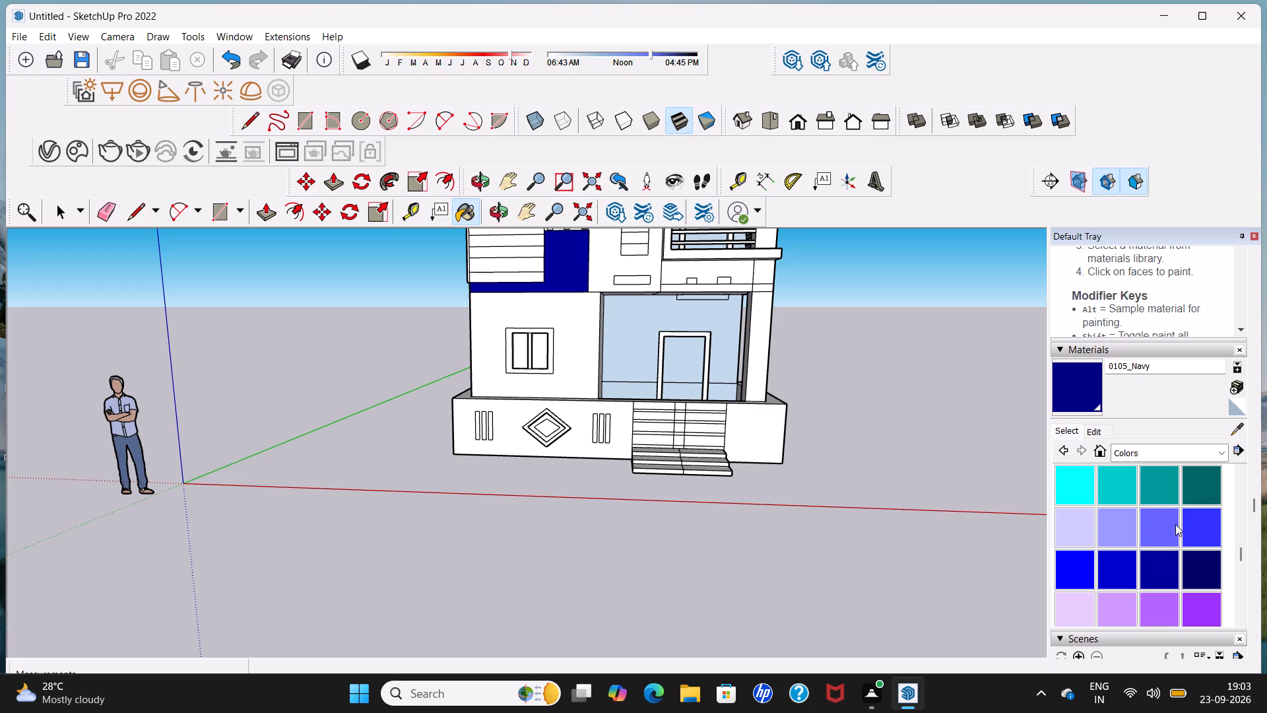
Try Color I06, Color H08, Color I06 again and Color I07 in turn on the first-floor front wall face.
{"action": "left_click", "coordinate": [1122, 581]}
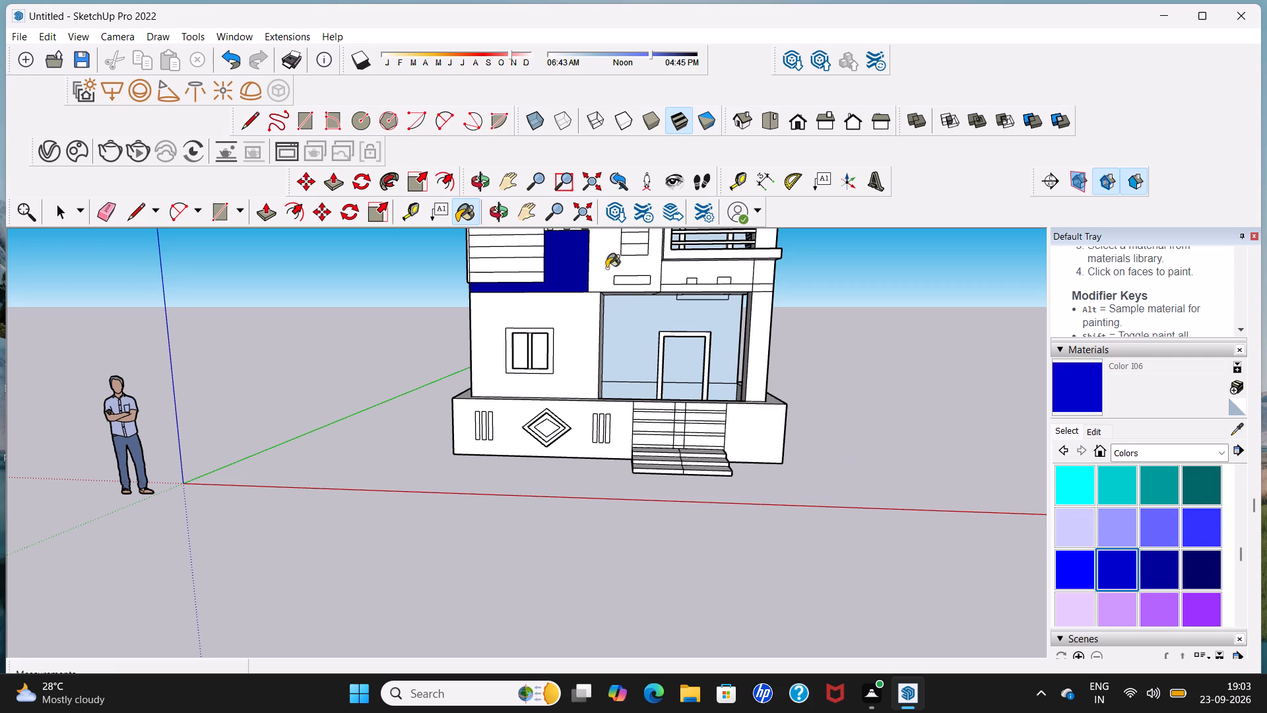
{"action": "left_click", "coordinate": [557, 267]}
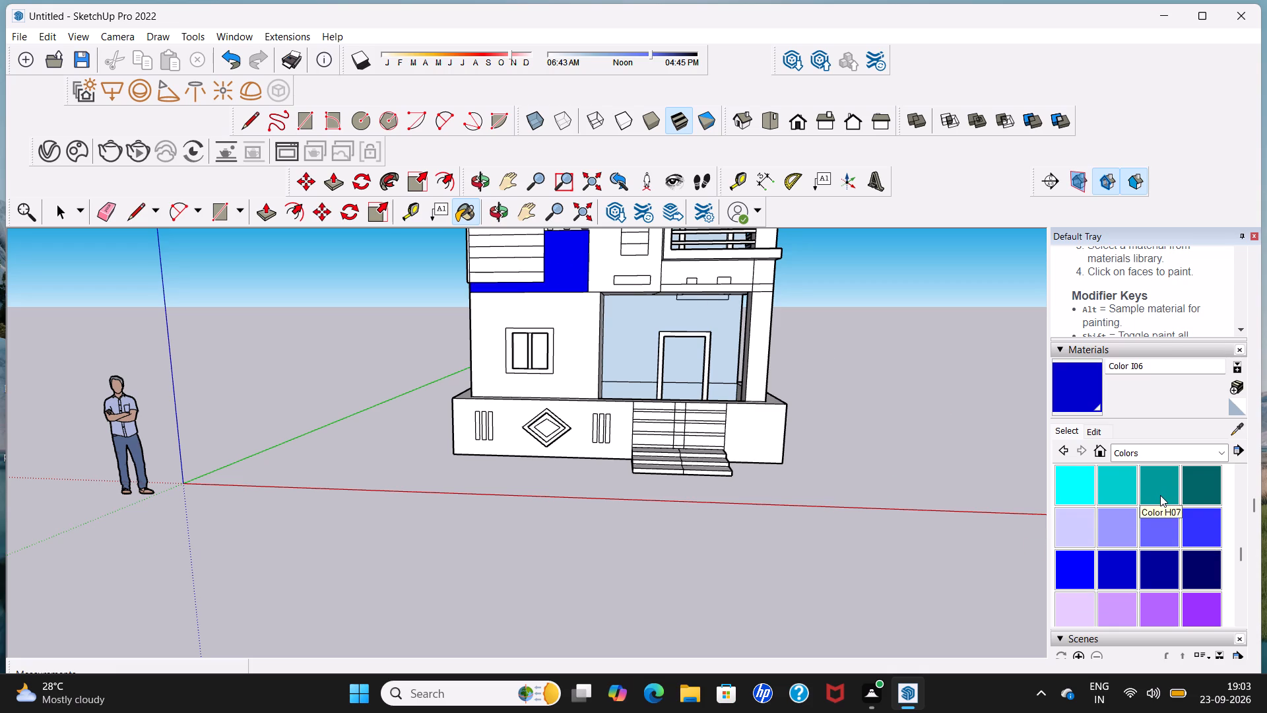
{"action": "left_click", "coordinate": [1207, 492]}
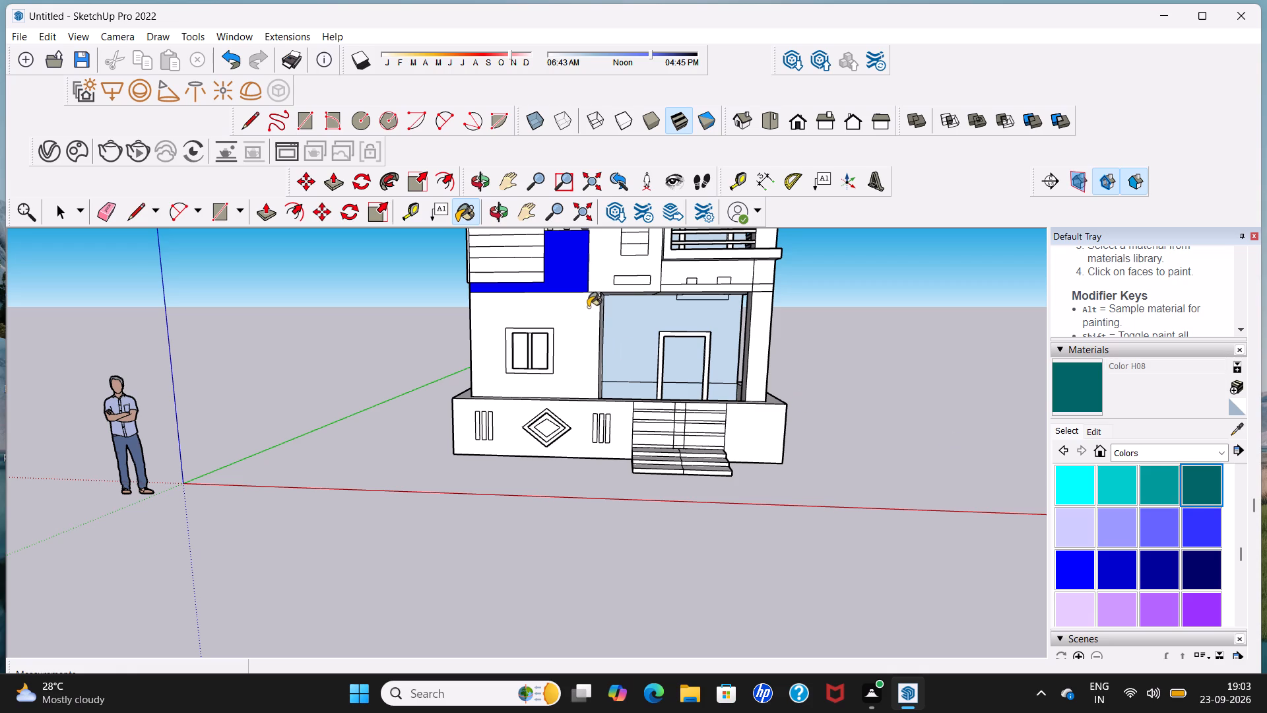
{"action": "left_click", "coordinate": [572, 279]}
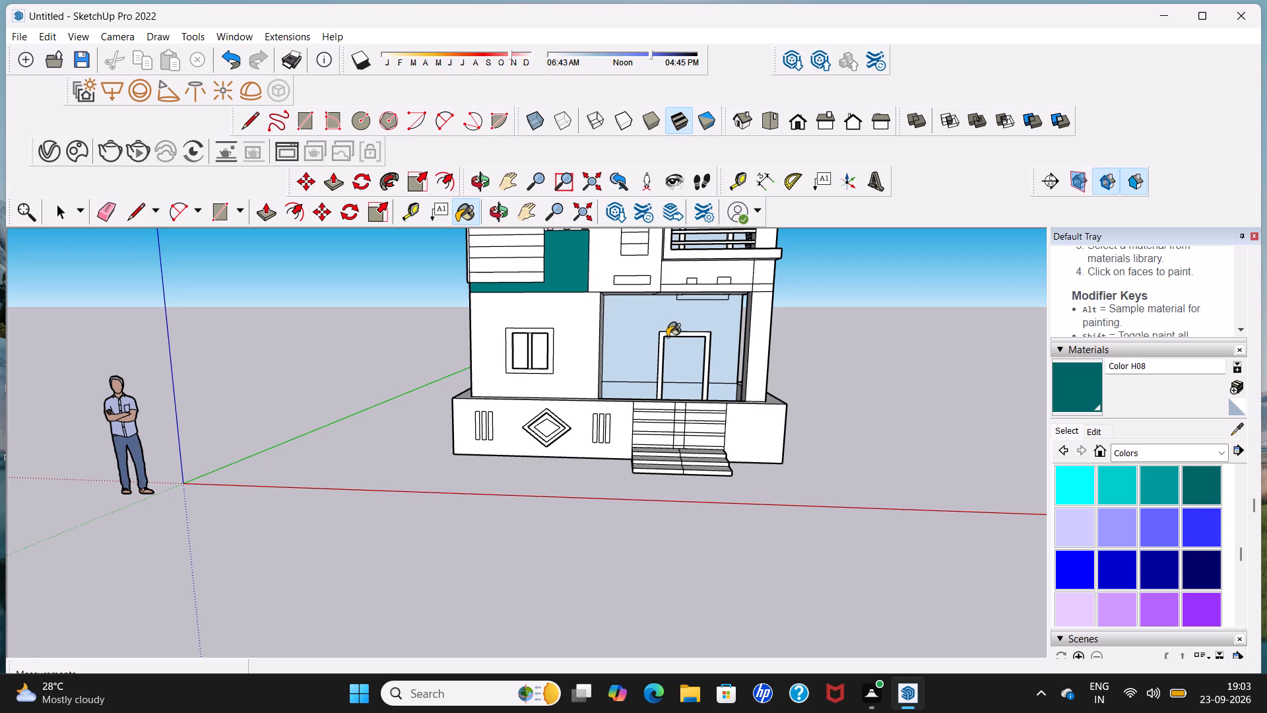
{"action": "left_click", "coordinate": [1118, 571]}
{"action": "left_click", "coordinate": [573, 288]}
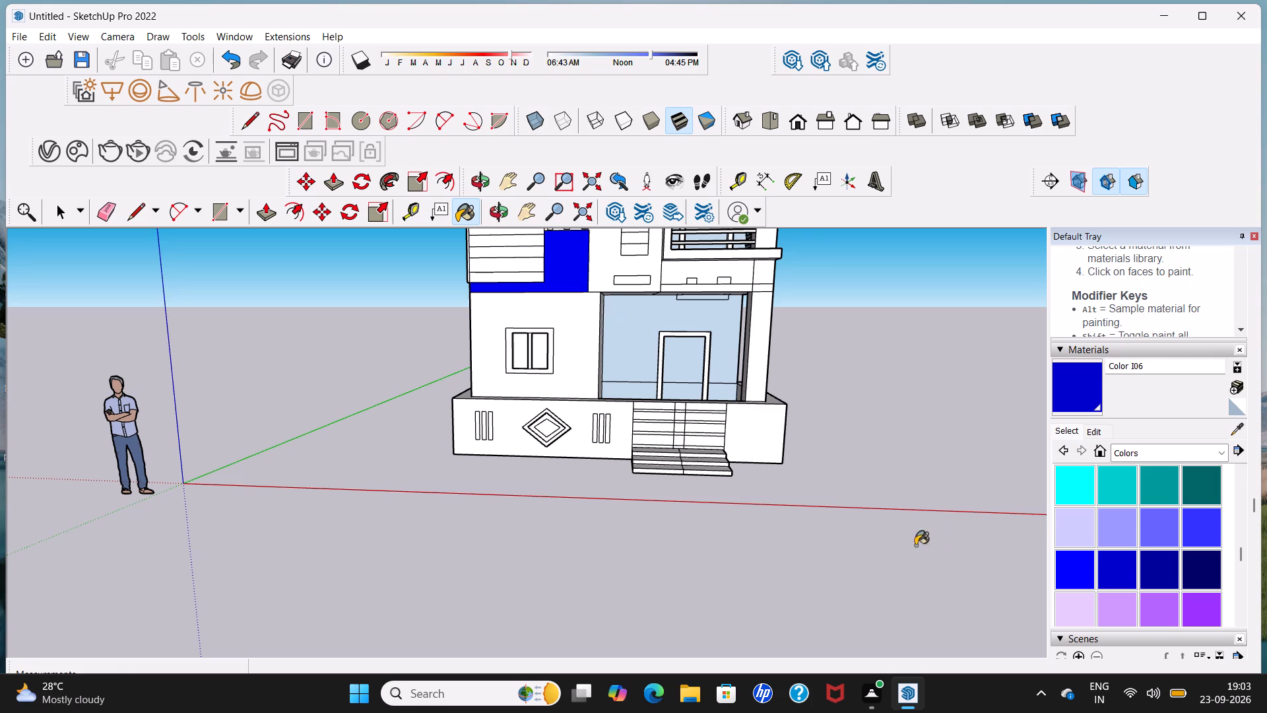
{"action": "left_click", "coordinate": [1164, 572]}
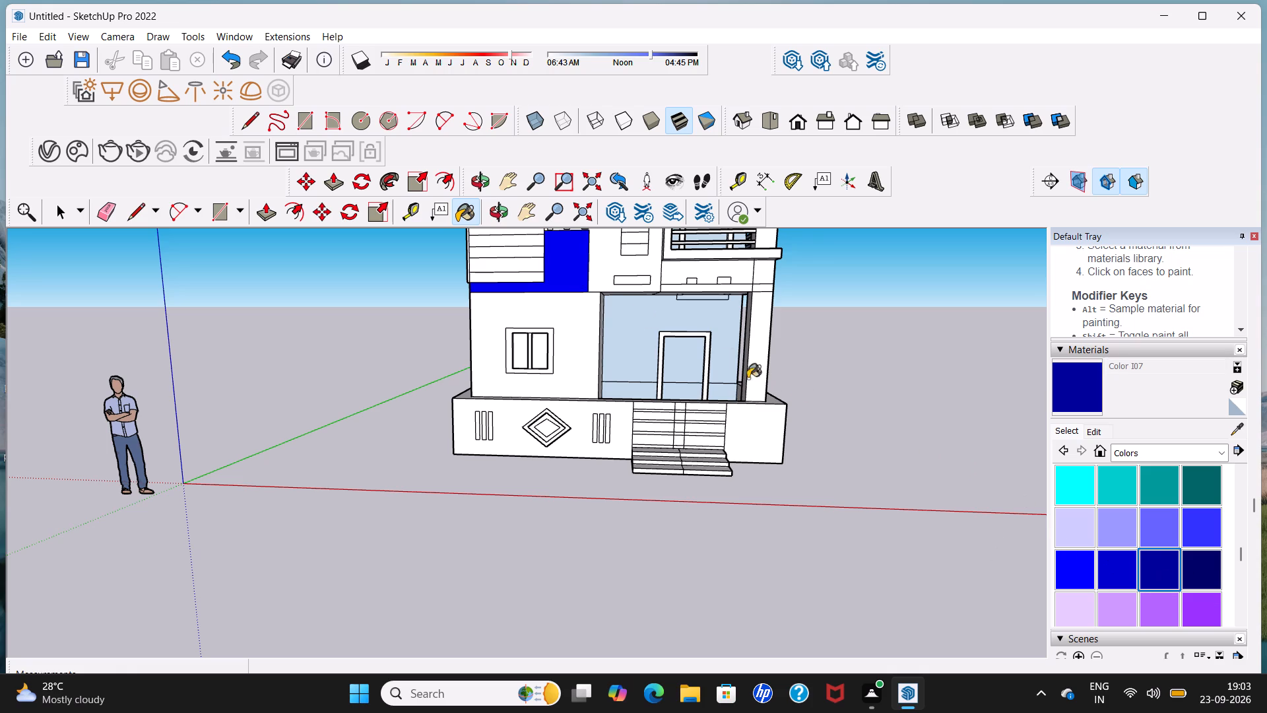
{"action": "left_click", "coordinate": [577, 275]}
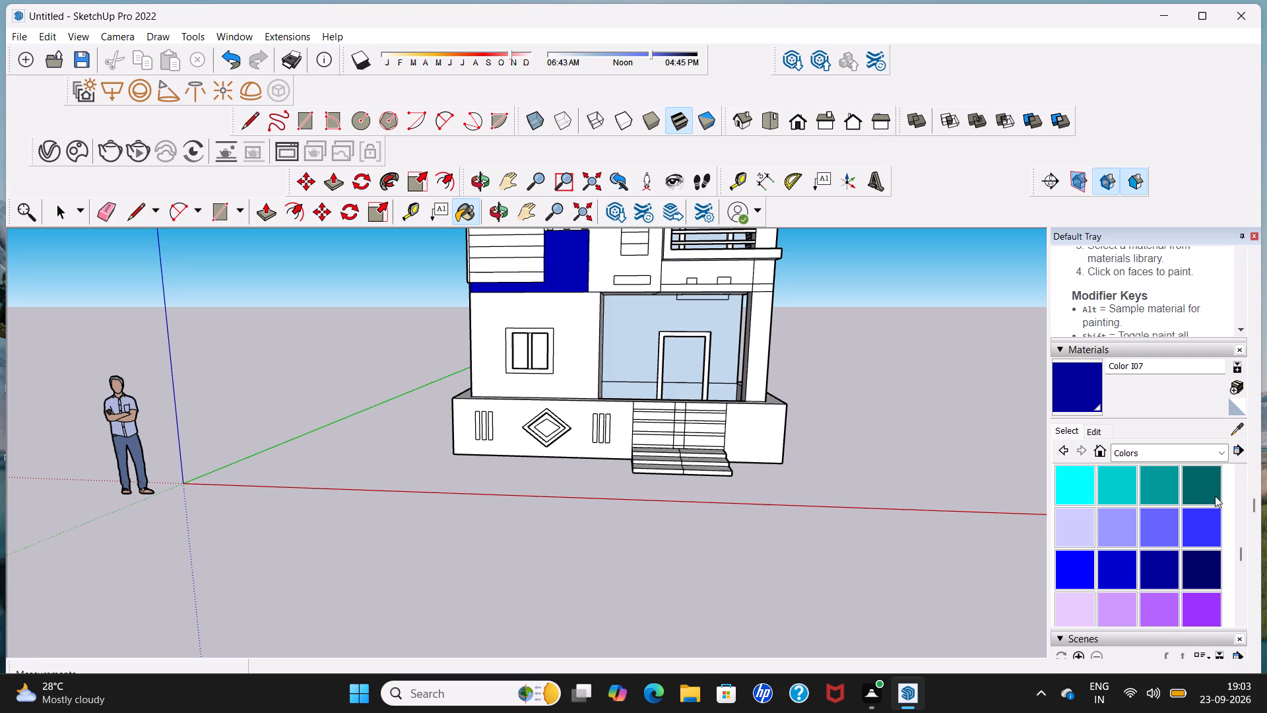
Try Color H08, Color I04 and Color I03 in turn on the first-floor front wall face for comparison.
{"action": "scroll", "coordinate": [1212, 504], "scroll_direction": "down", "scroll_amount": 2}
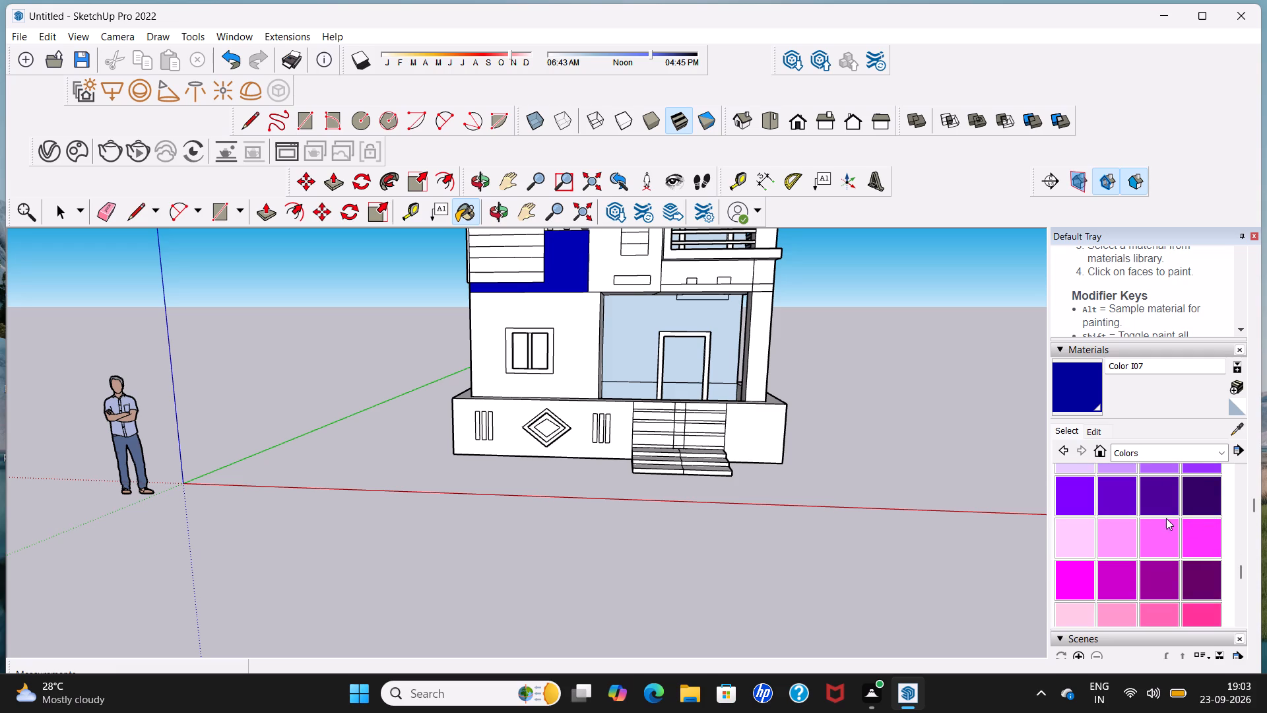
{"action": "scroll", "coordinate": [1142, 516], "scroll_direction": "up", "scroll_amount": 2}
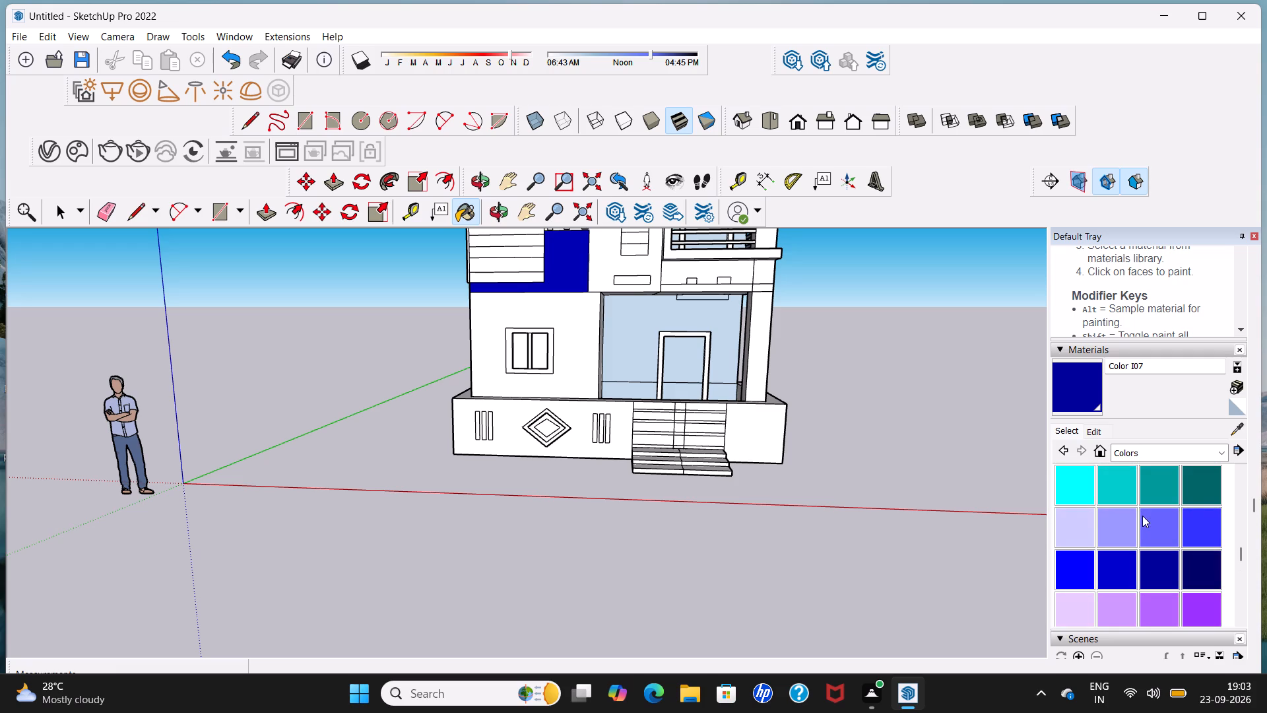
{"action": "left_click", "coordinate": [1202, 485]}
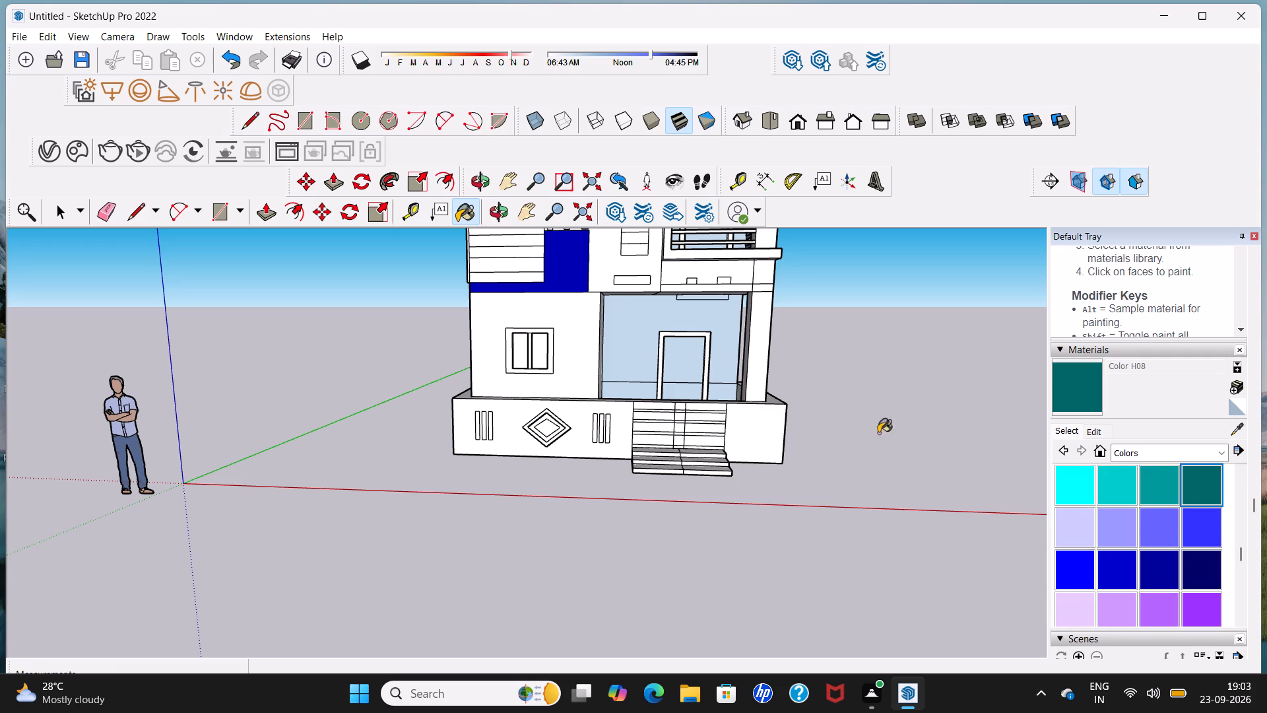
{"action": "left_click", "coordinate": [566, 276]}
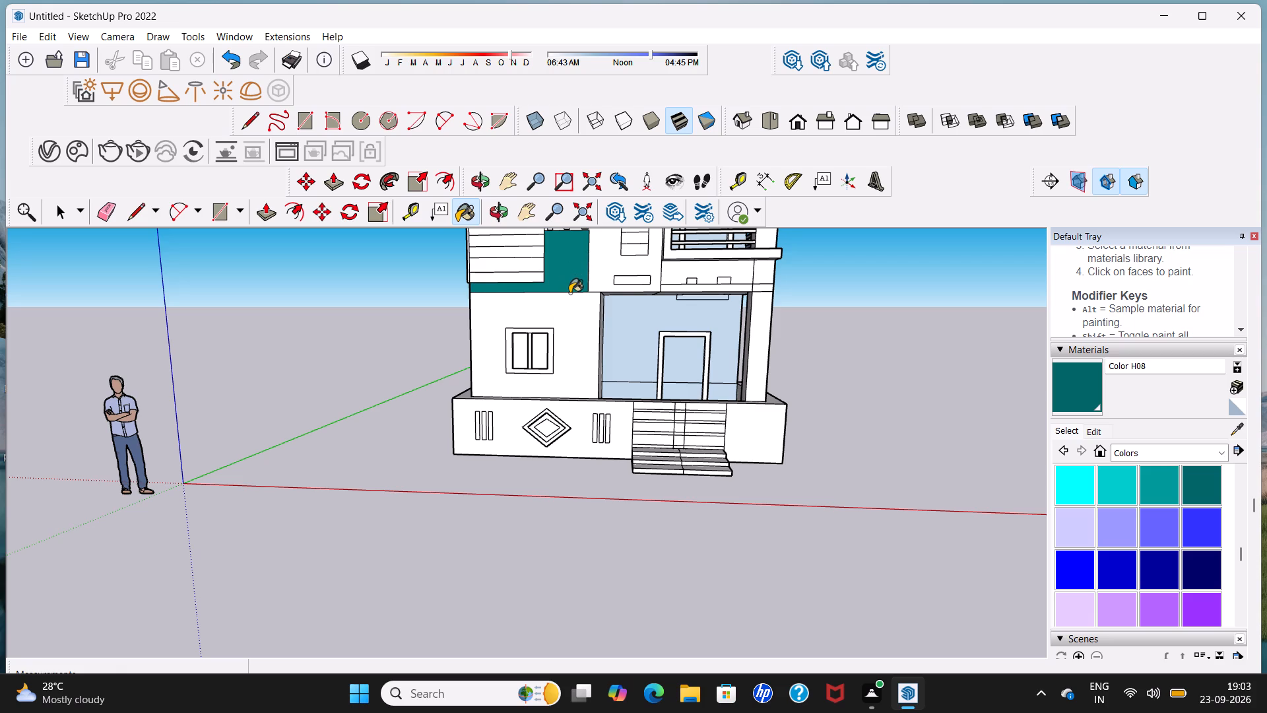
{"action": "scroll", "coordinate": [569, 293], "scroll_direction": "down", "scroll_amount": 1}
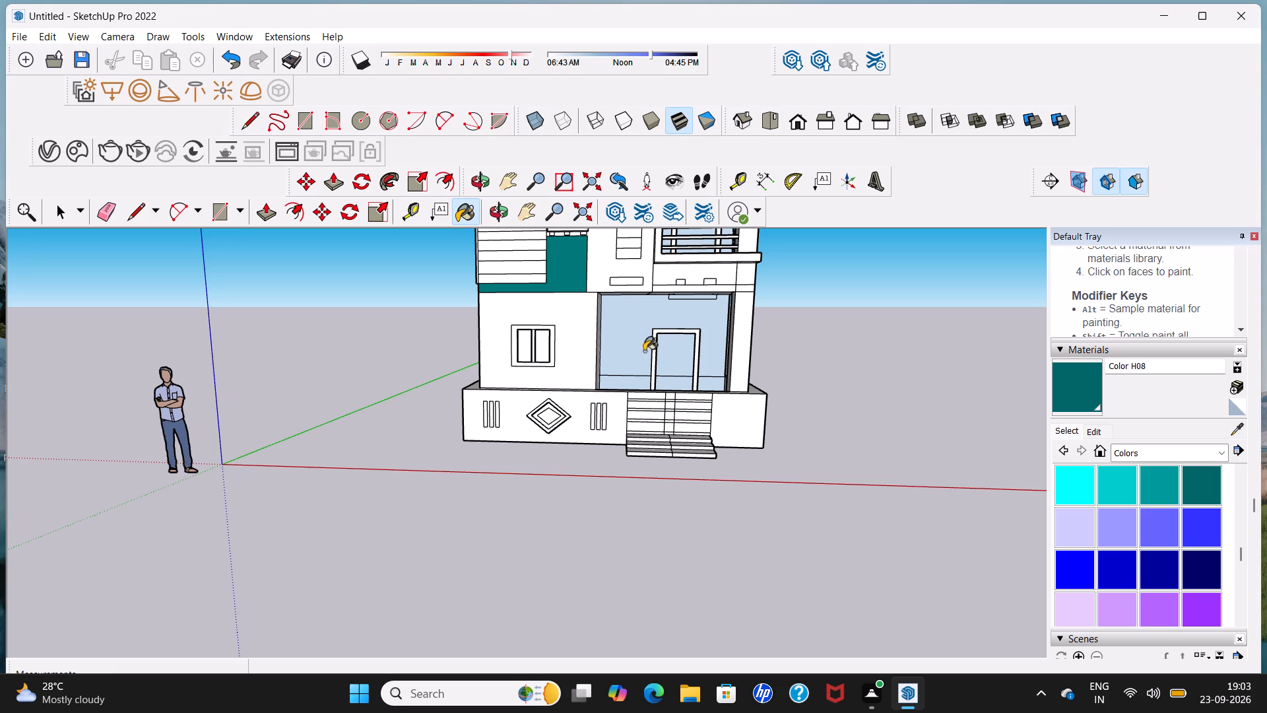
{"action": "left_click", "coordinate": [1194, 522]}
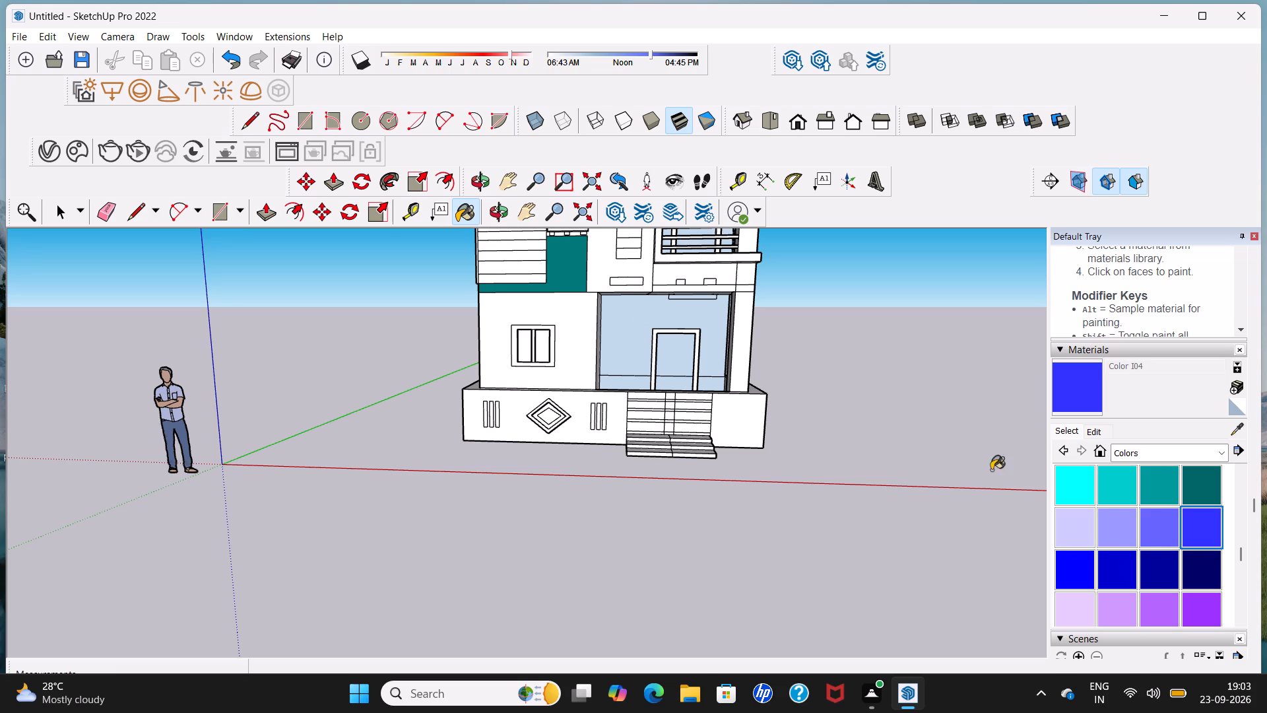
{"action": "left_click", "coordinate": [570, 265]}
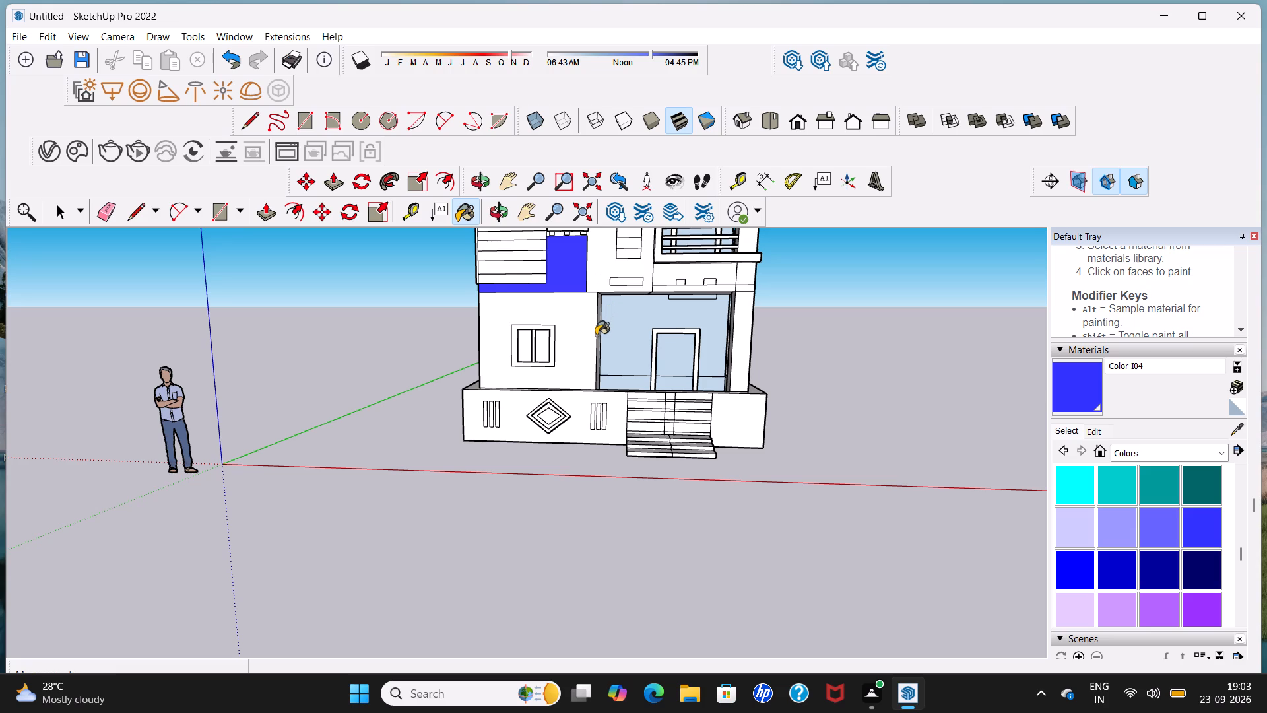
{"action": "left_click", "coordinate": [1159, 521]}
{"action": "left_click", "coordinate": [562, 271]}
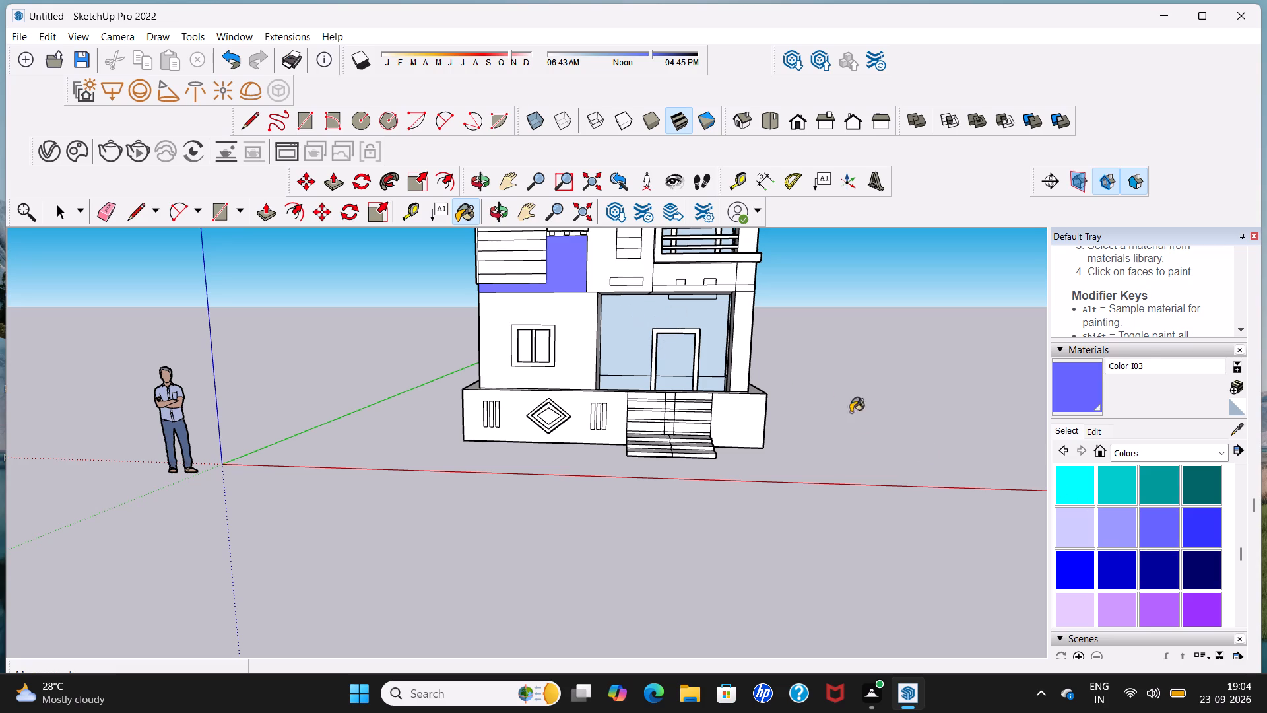
Paint the first-floor front wall face with Color I07 from the Colors collection.
{"action": "left_click", "coordinate": [1155, 571]}
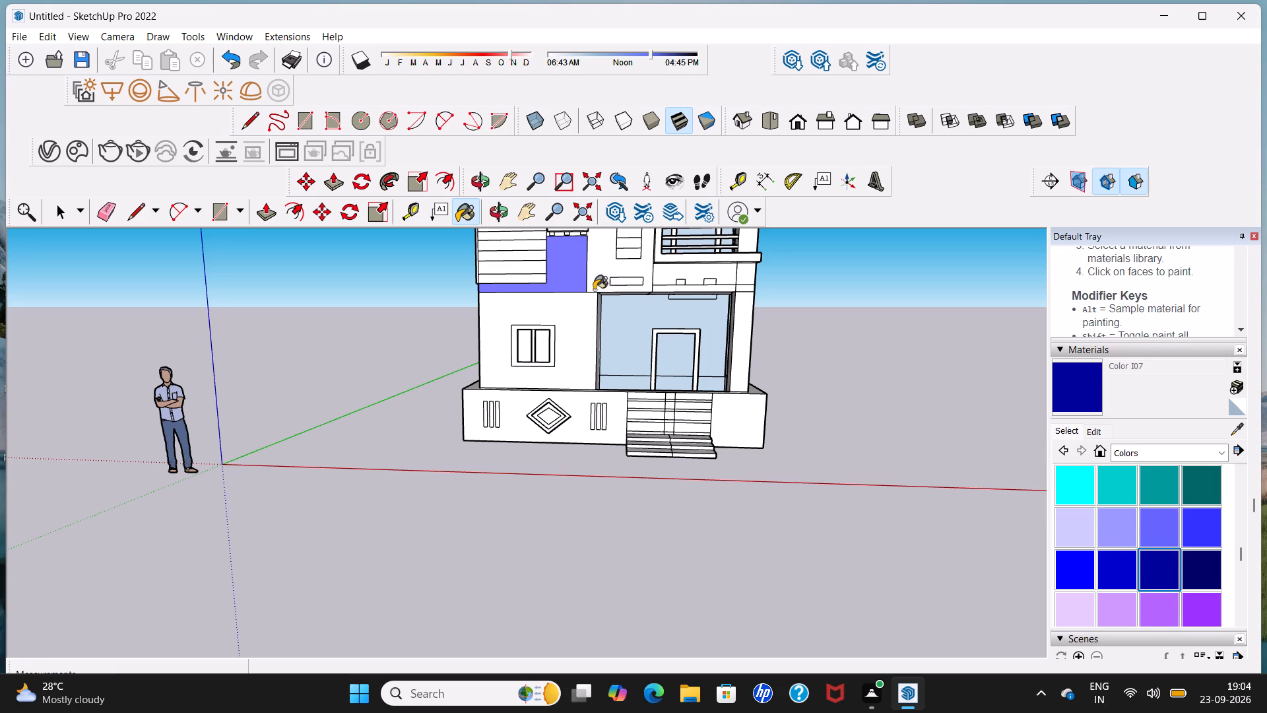
{"action": "left_click", "coordinate": [568, 275]}
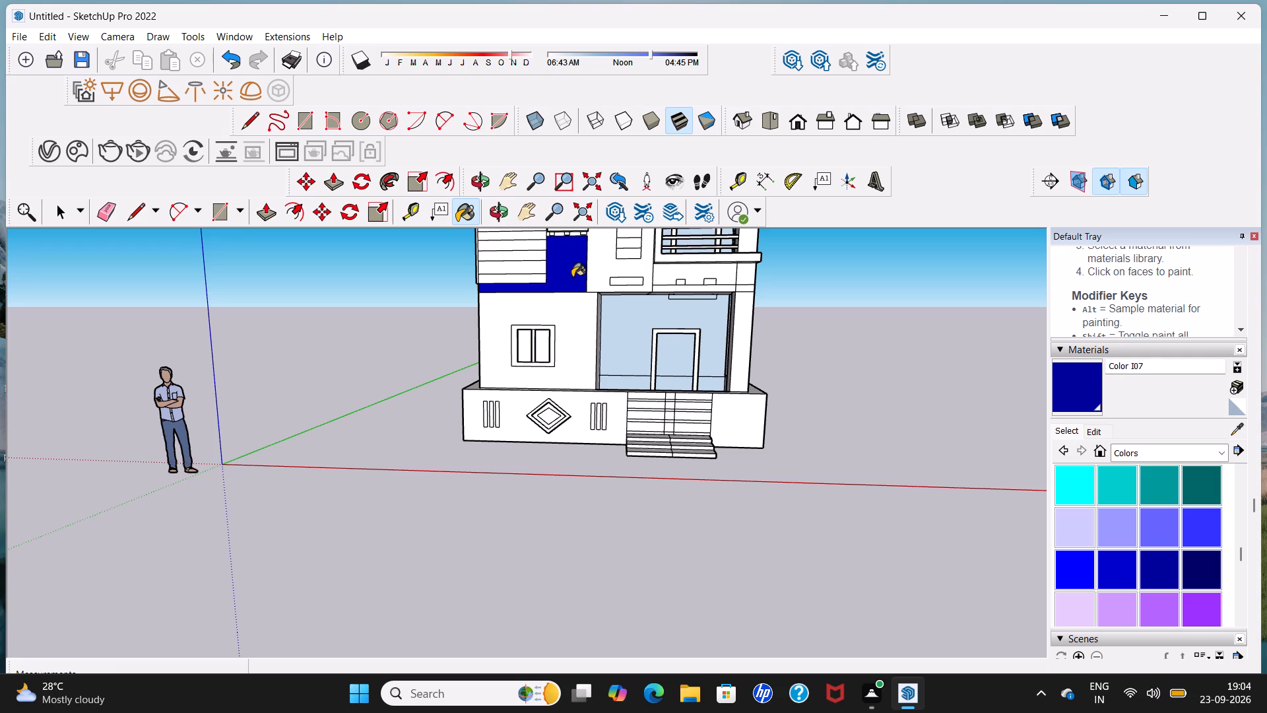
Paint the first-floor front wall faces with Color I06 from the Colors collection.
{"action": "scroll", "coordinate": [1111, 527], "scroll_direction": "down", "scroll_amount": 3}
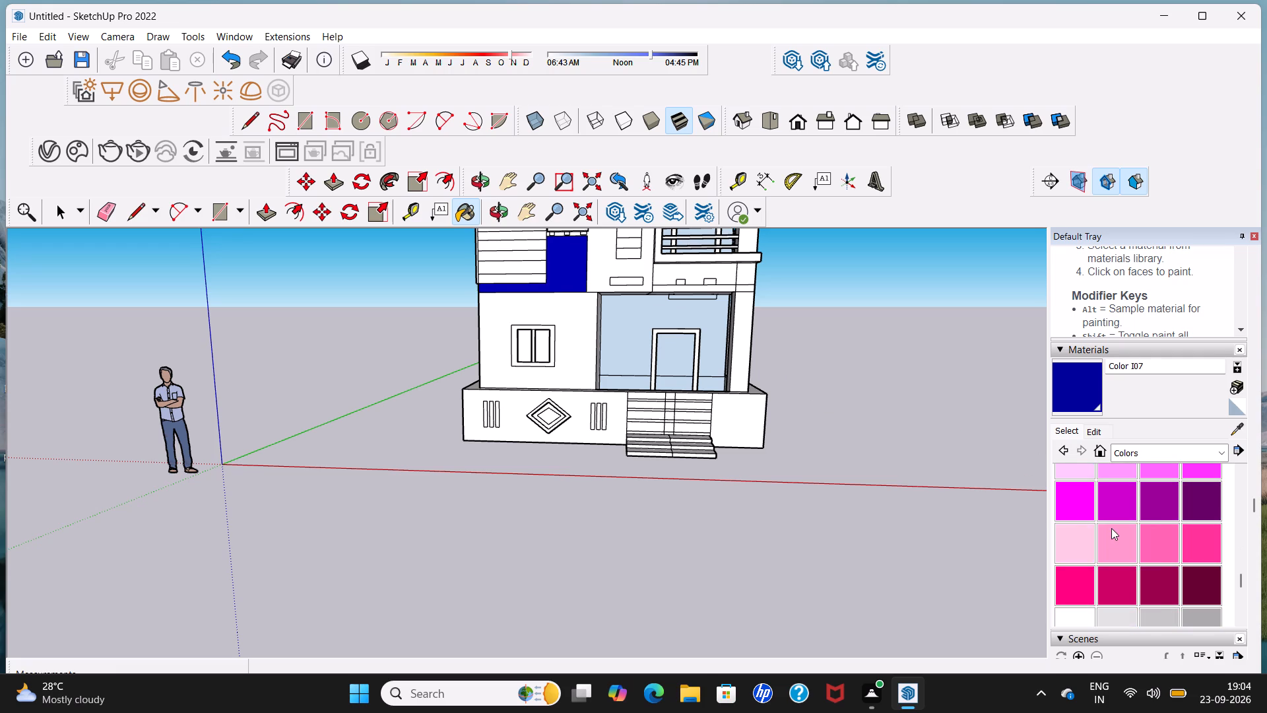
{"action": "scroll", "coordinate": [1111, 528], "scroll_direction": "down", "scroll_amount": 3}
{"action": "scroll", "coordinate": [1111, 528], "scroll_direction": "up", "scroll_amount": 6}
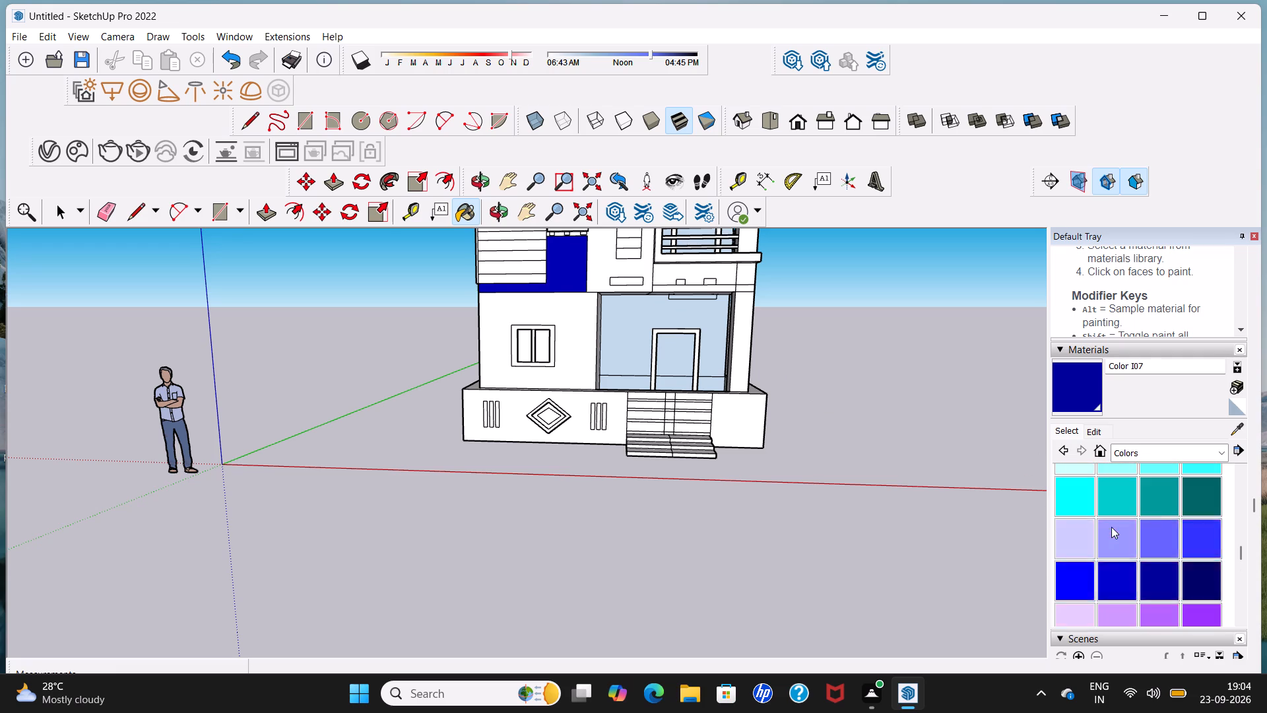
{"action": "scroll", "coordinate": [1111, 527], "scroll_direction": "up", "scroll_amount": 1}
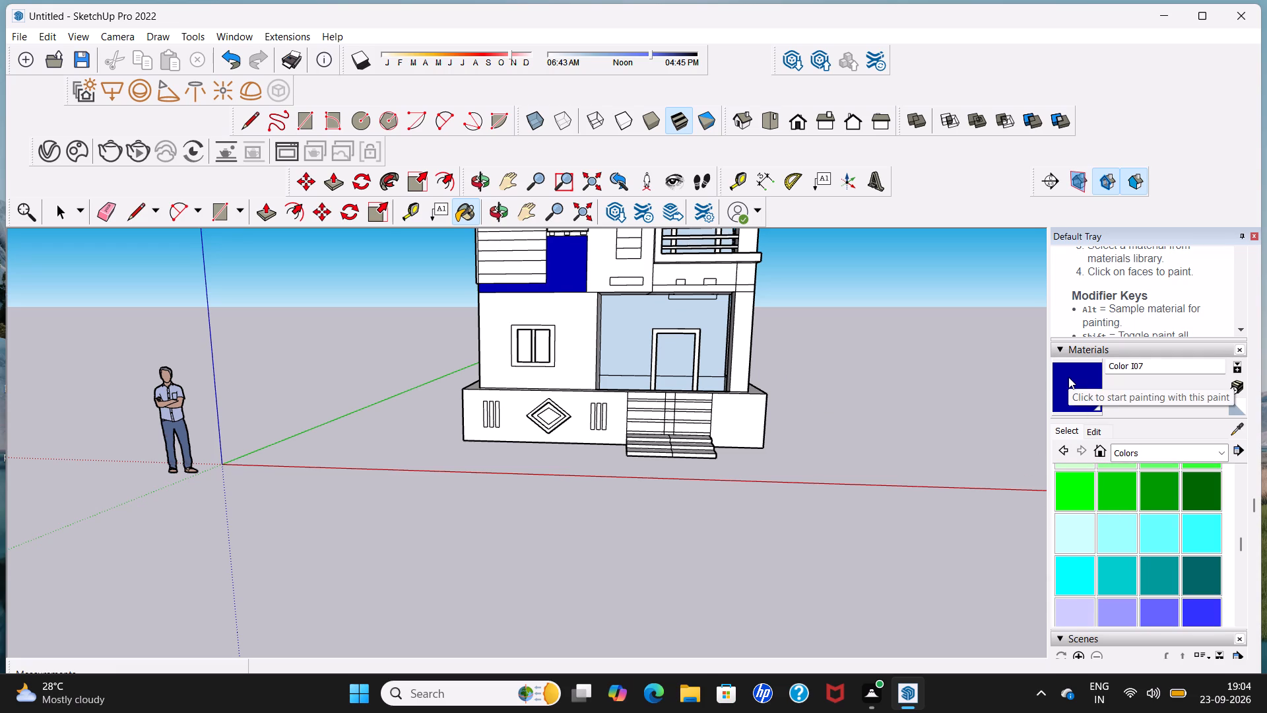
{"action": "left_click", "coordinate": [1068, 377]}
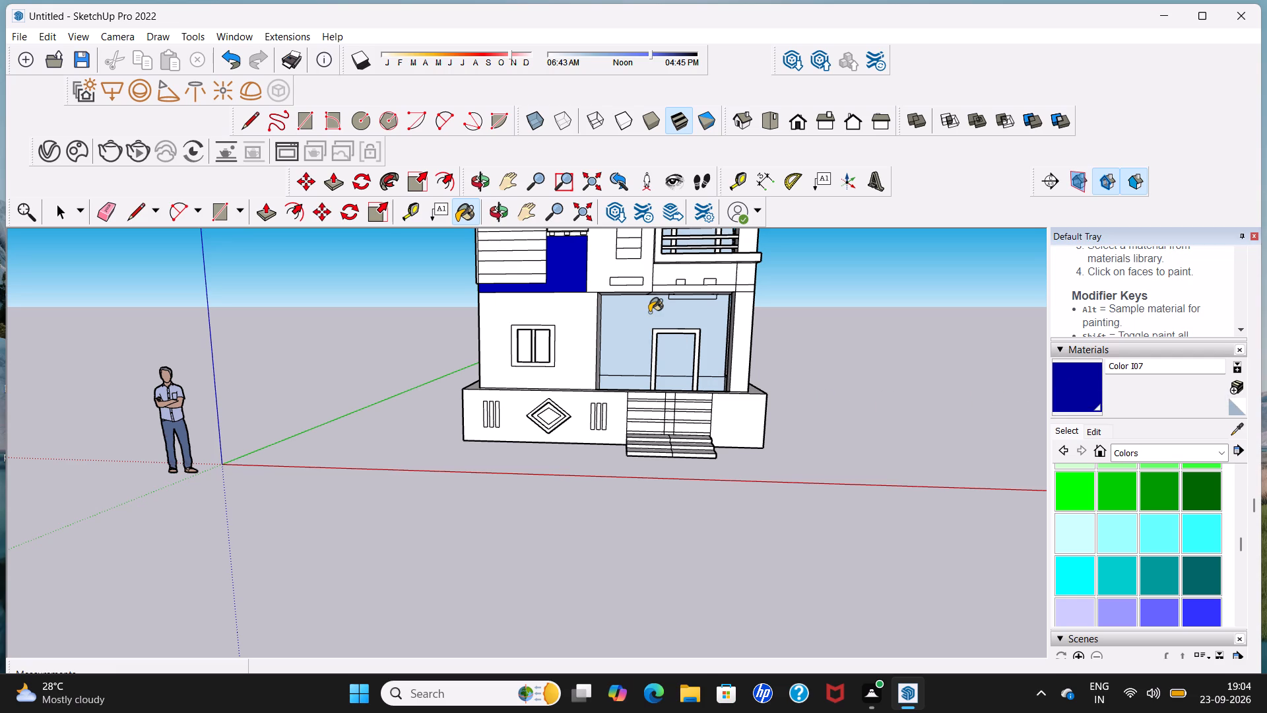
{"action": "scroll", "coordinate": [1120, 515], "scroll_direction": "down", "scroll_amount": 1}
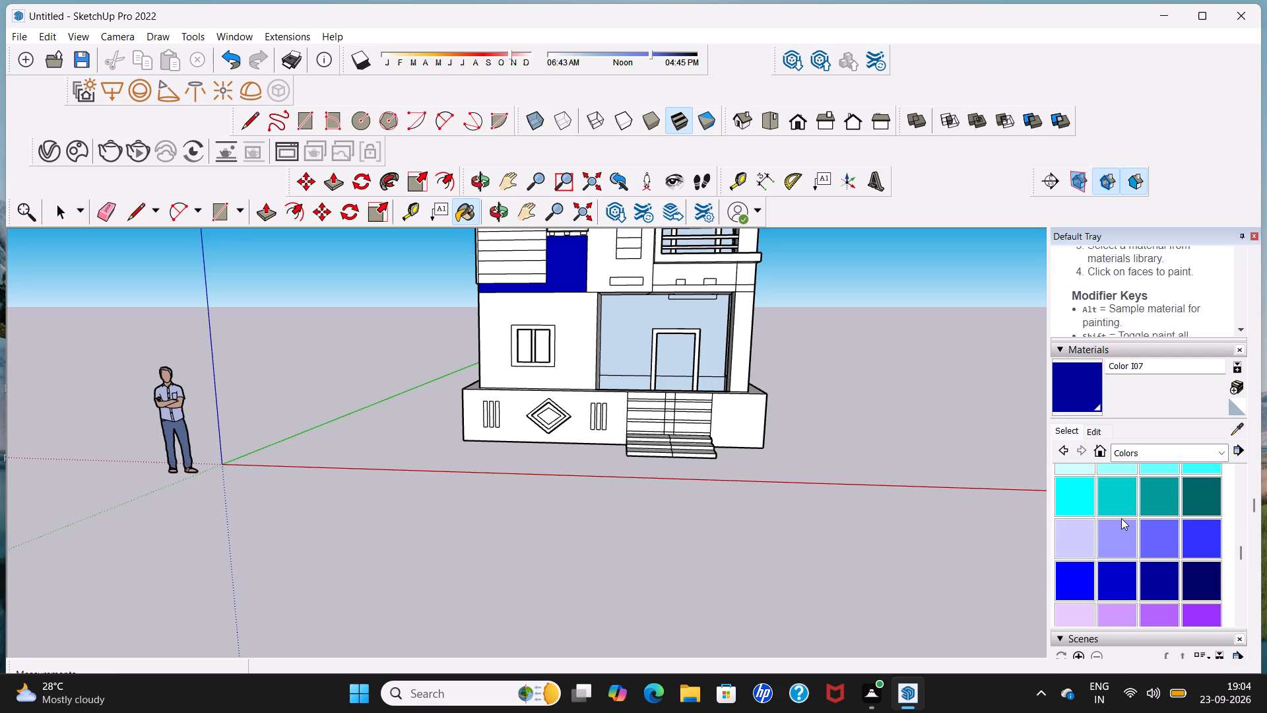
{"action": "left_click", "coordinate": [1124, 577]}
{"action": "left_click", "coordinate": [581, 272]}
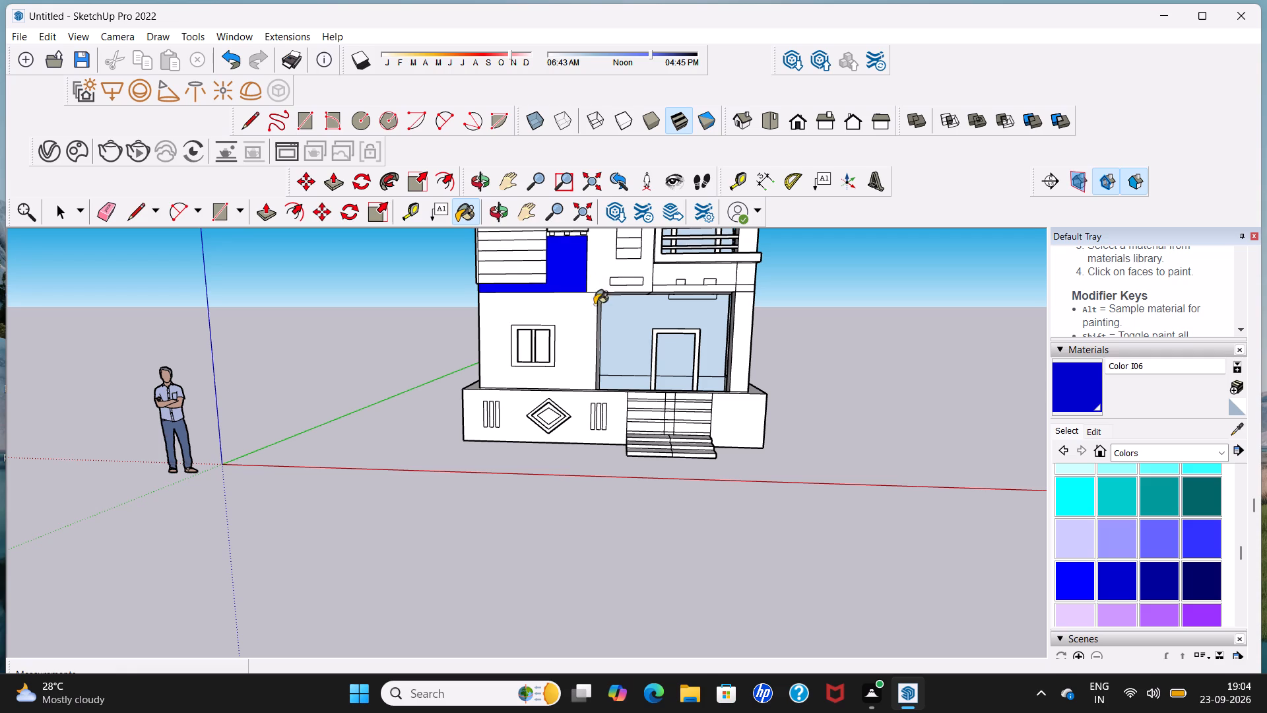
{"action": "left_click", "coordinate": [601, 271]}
Paint the front and inner side faces of the first-floor balcony's corner column with Color I06.
{"action": "scroll", "coordinate": [601, 271], "scroll_direction": "down", "scroll_amount": 5}
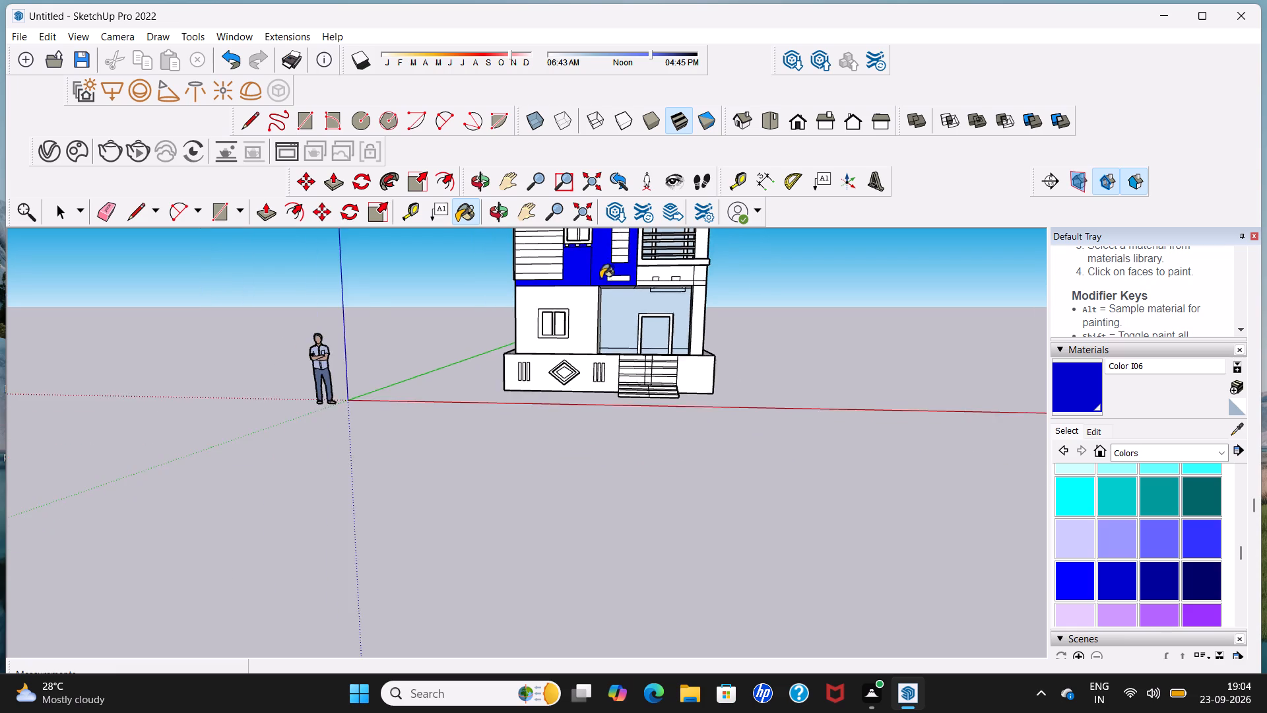
{"action": "scroll", "coordinate": [601, 281], "scroll_direction": "down", "scroll_amount": 4}
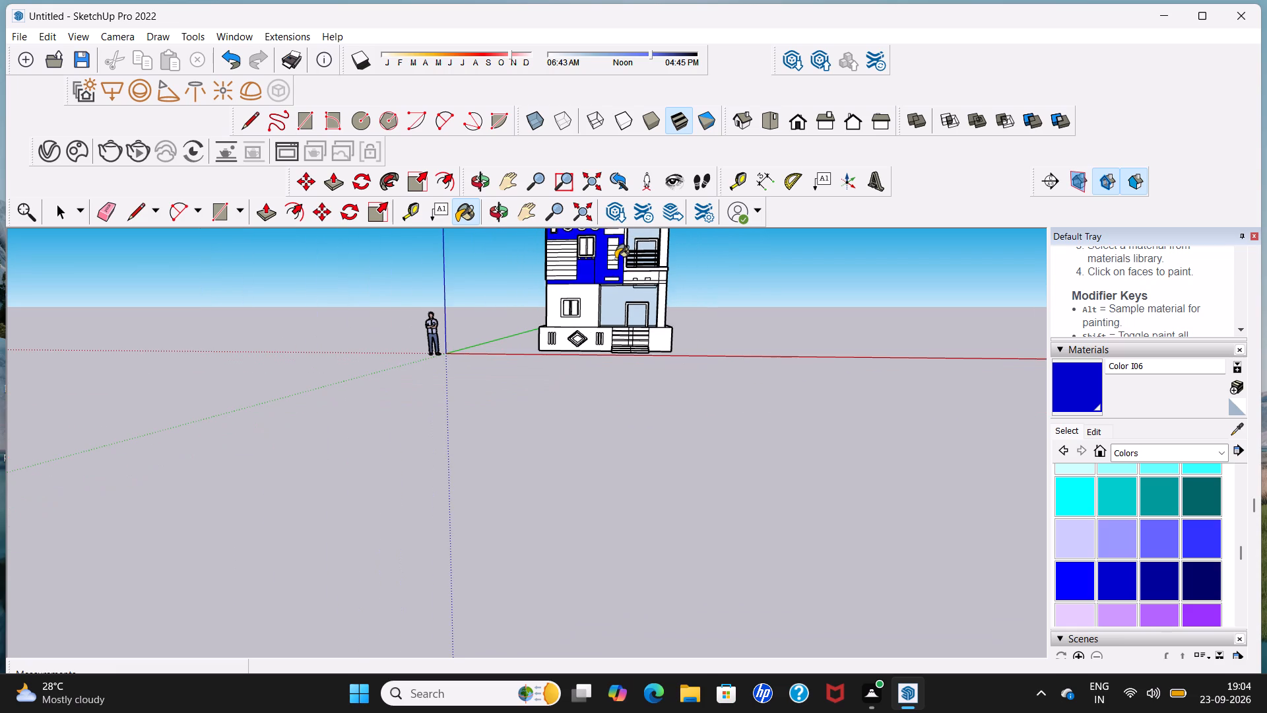
{"action": "middle_click_drag", "start_coordinate": [616, 259], "coordinate": [569, 355], "text": "shift"}
{"action": "scroll", "coordinate": [570, 339], "scroll_direction": "up", "scroll_amount": 3}
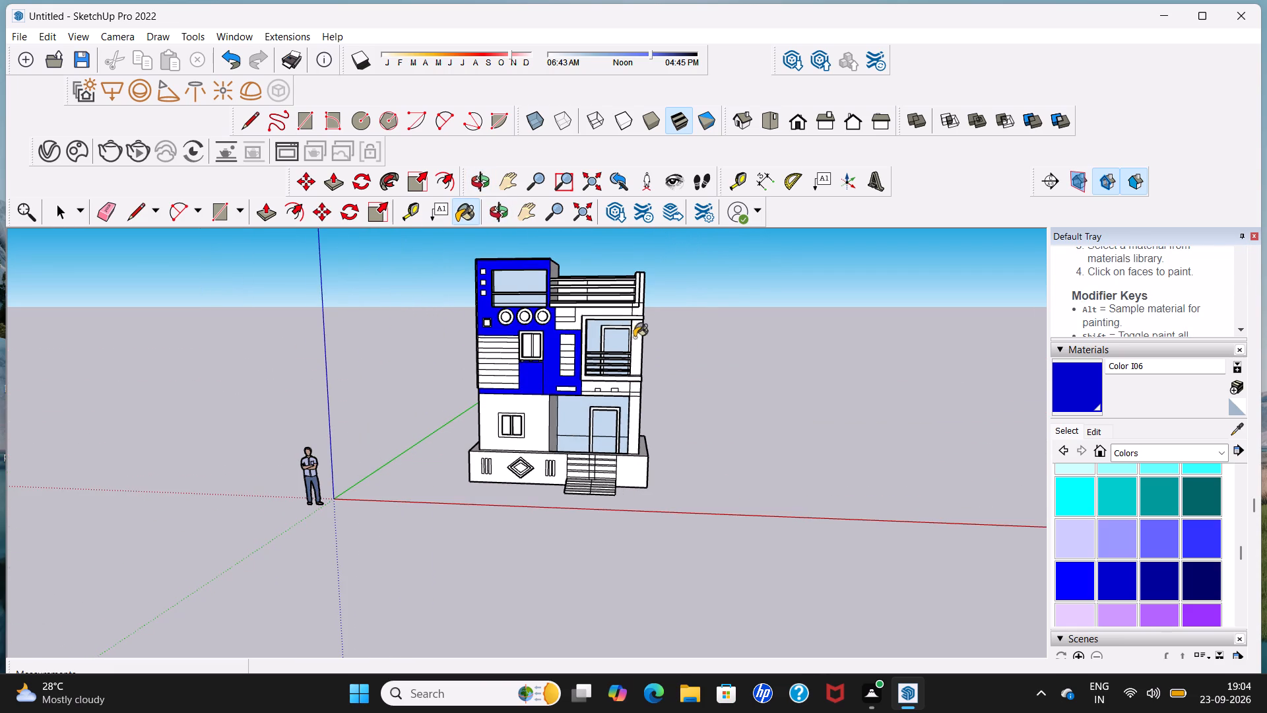
{"action": "scroll", "coordinate": [636, 345], "scroll_direction": "up", "scroll_amount": 4}
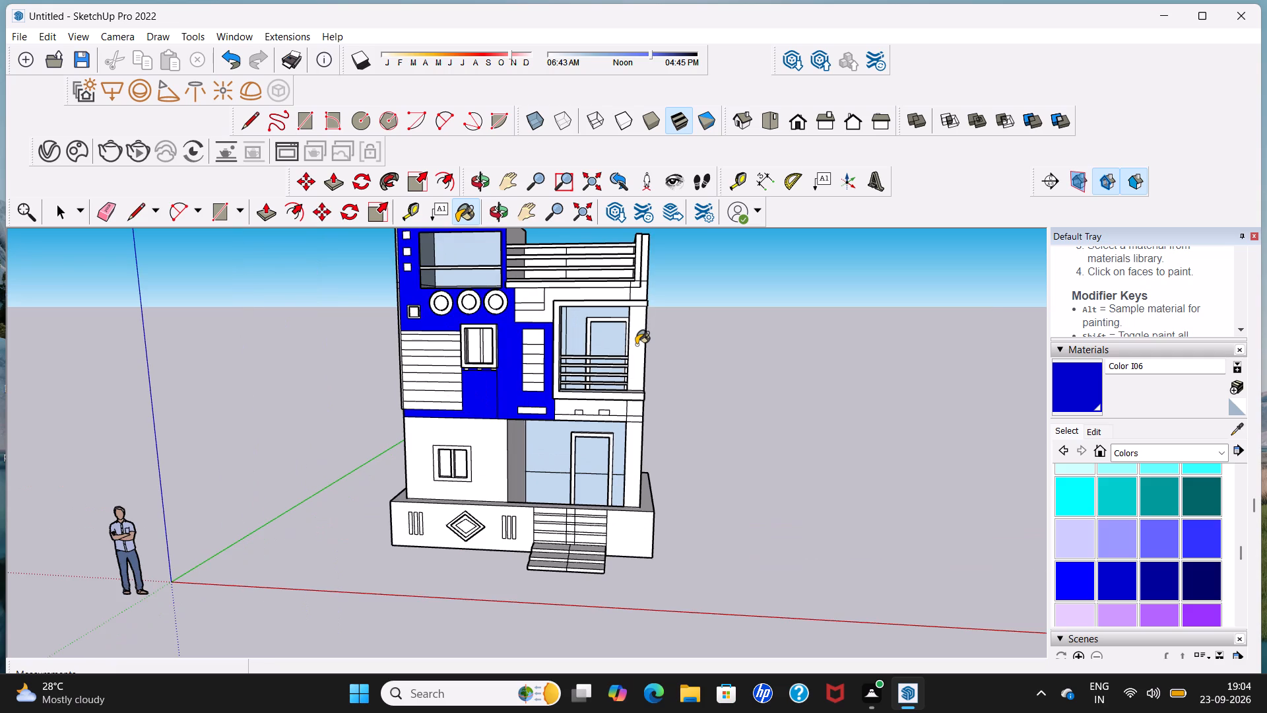
{"action": "left_click", "coordinate": [636, 345]}
{"action": "middle_click_drag", "start_coordinate": [617, 353], "coordinate": [698, 368]}
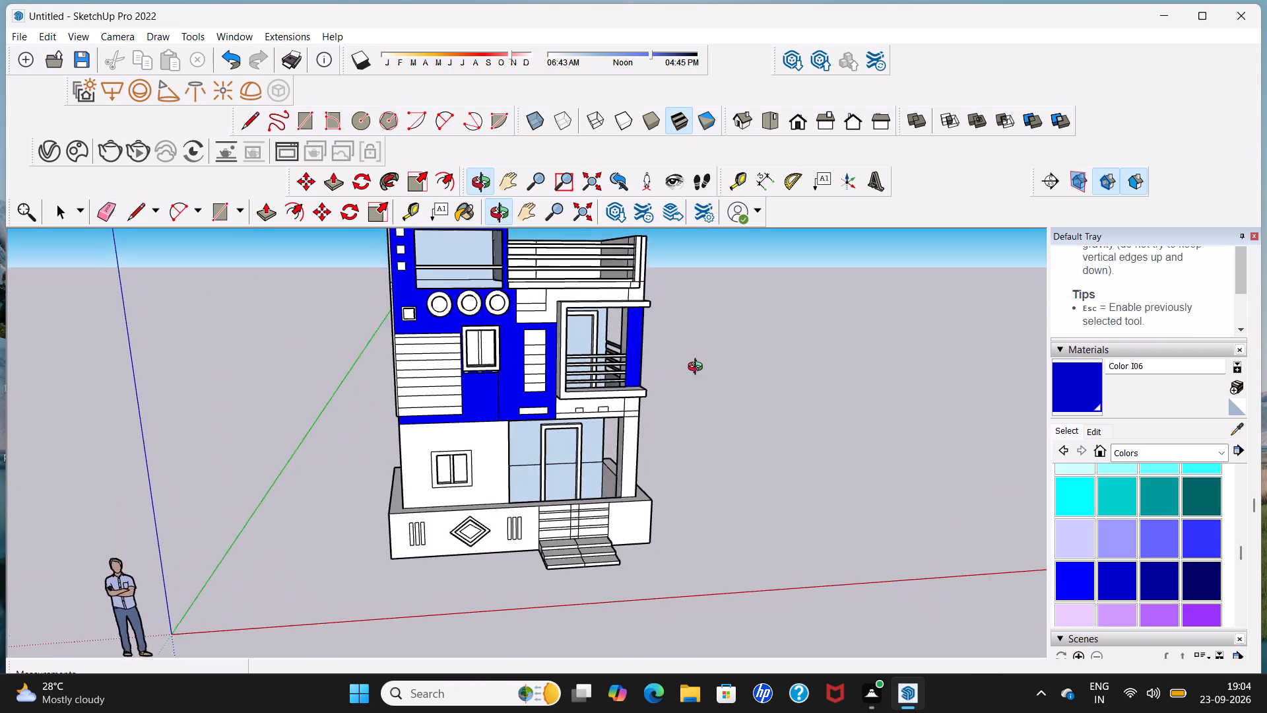
{"action": "middle_click_drag", "start_coordinate": [698, 368], "coordinate": [702, 368]}
{"action": "scroll", "coordinate": [612, 352], "scroll_direction": "up", "scroll_amount": 3}
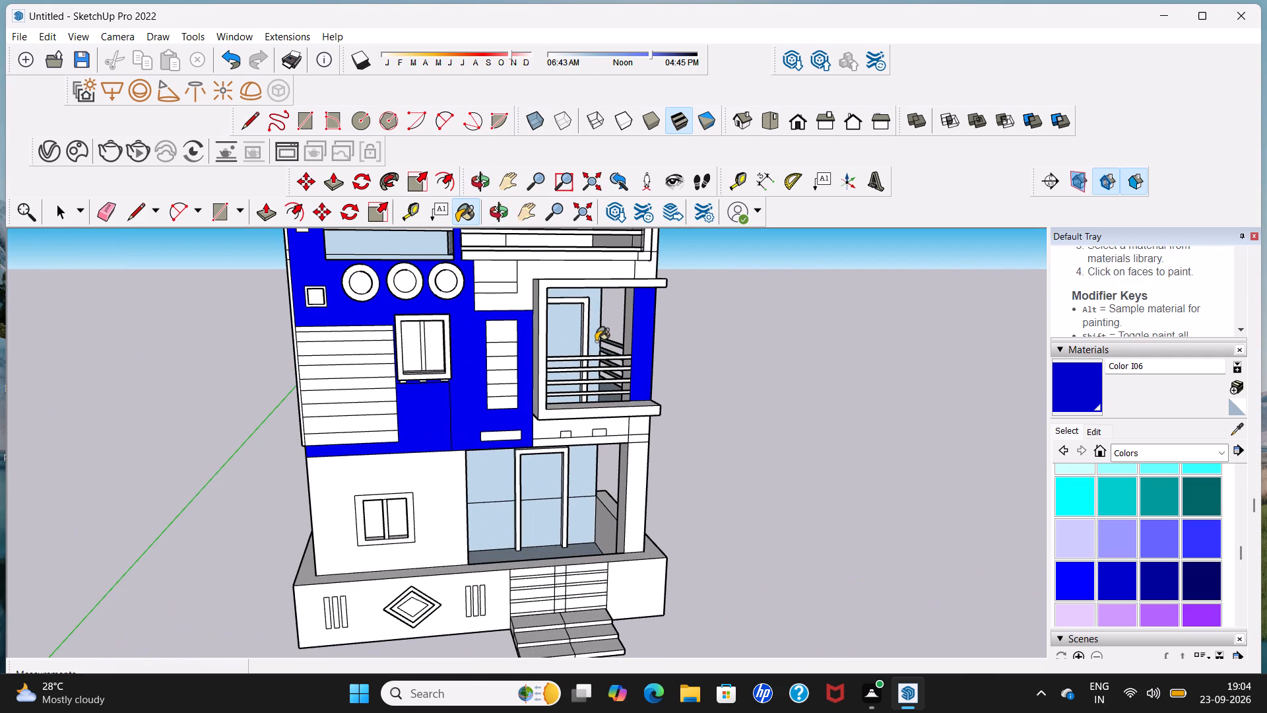
{"action": "middle_click_drag", "start_coordinate": [596, 341], "coordinate": [659, 335]}
{"action": "scroll", "coordinate": [655, 331], "scroll_direction": "up", "scroll_amount": 4}
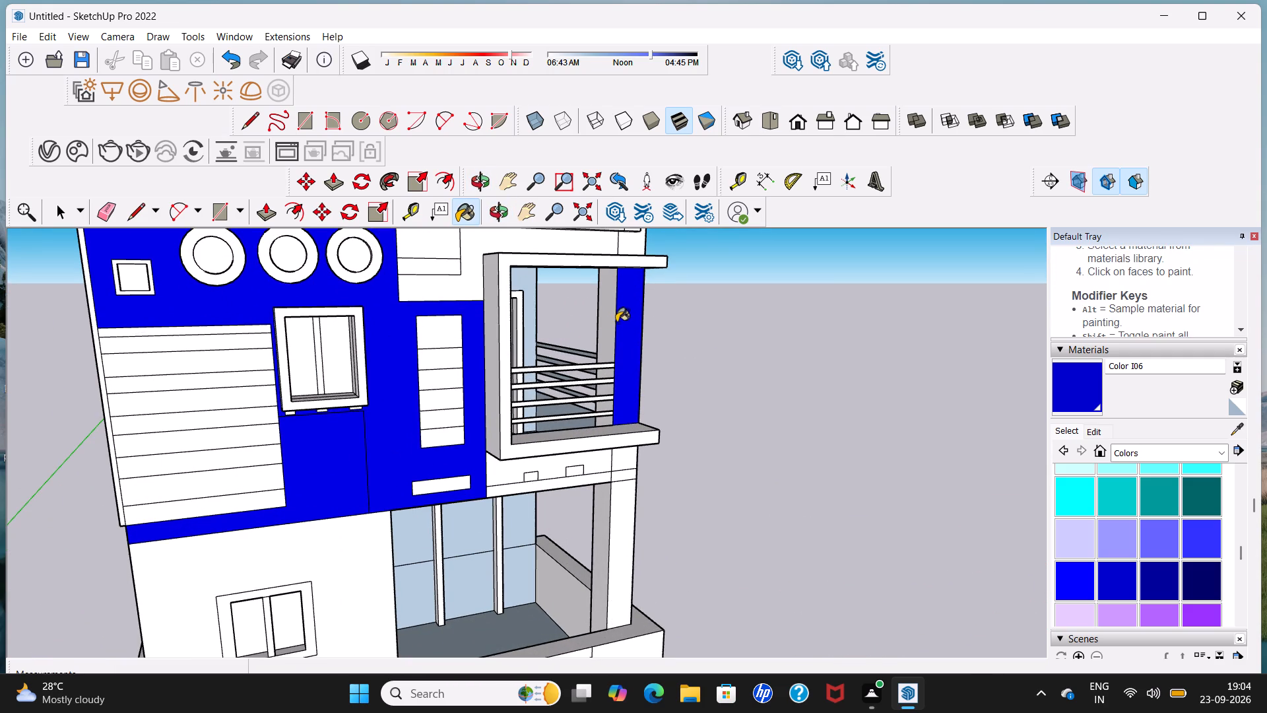
{"action": "left_click", "coordinate": [607, 324]}
Paint the outer side and rear faces of the first-floor balcony's corner column with Color I06.
{"action": "middle_click_drag", "start_coordinate": [632, 326], "coordinate": [570, 336]}
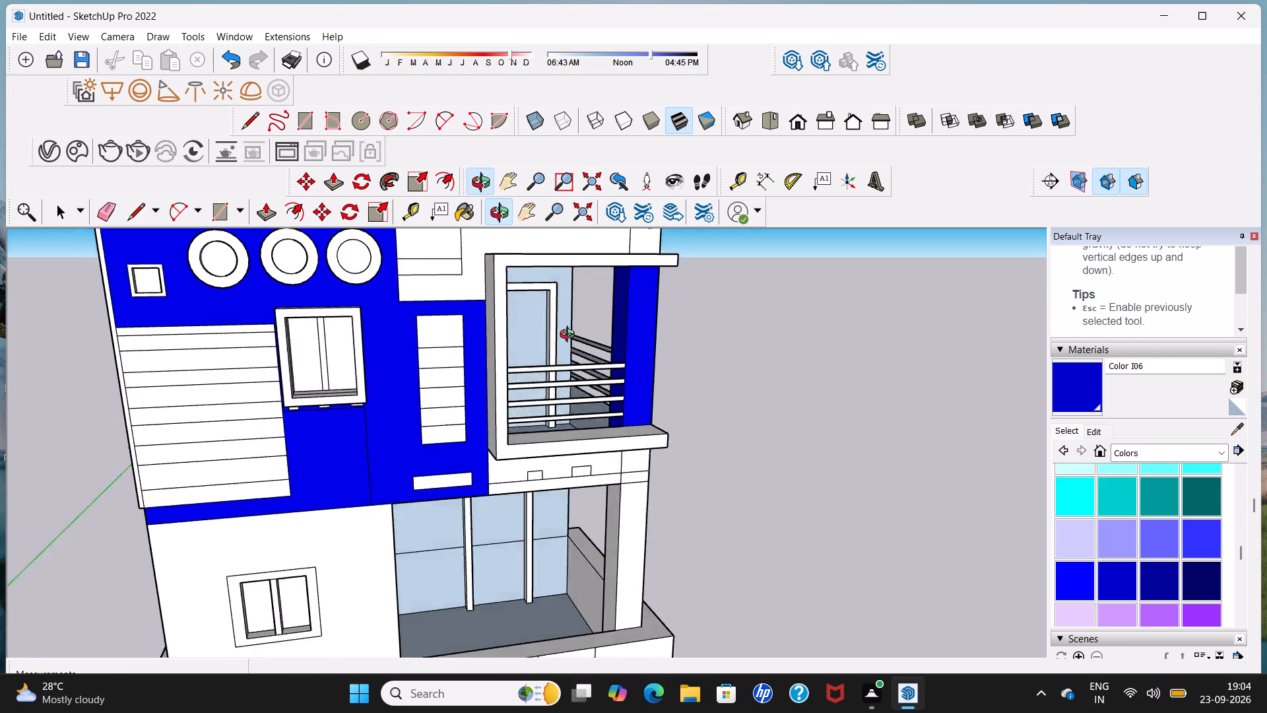
{"action": "middle_click_drag", "start_coordinate": [570, 336], "coordinate": [403, 295]}
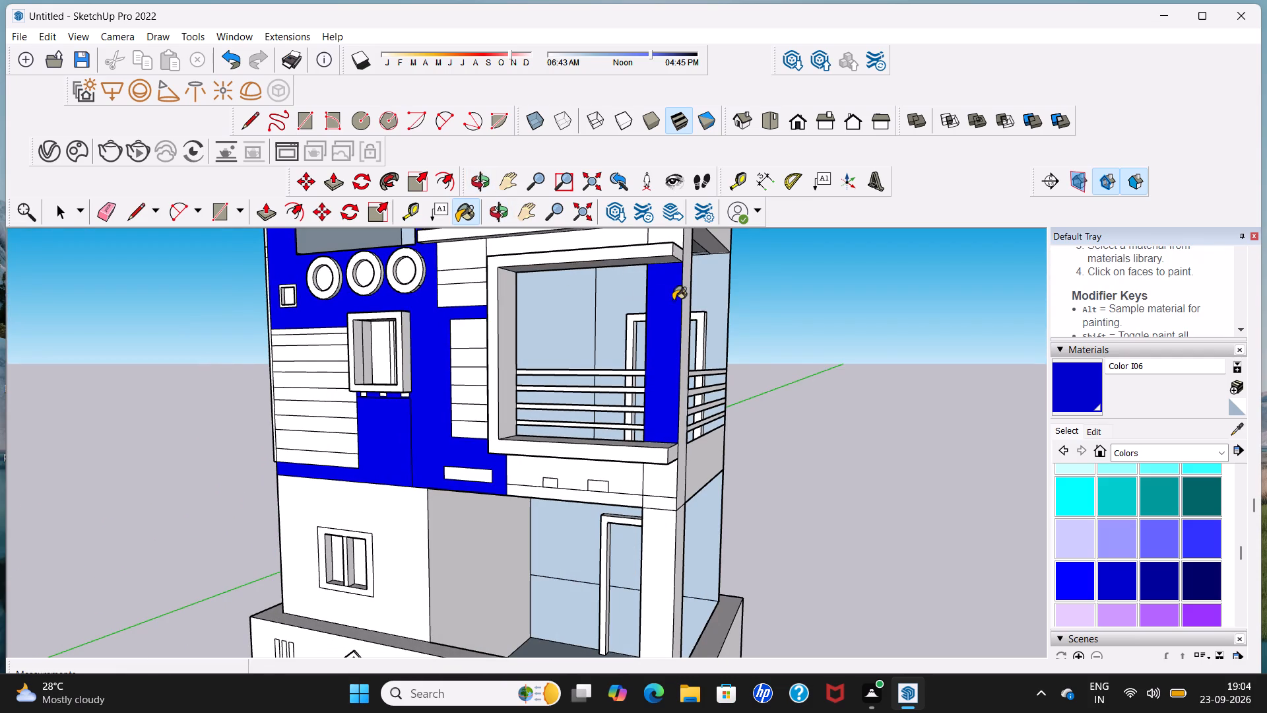
{"action": "middle_click_drag", "start_coordinate": [673, 300], "coordinate": [500, 294]}
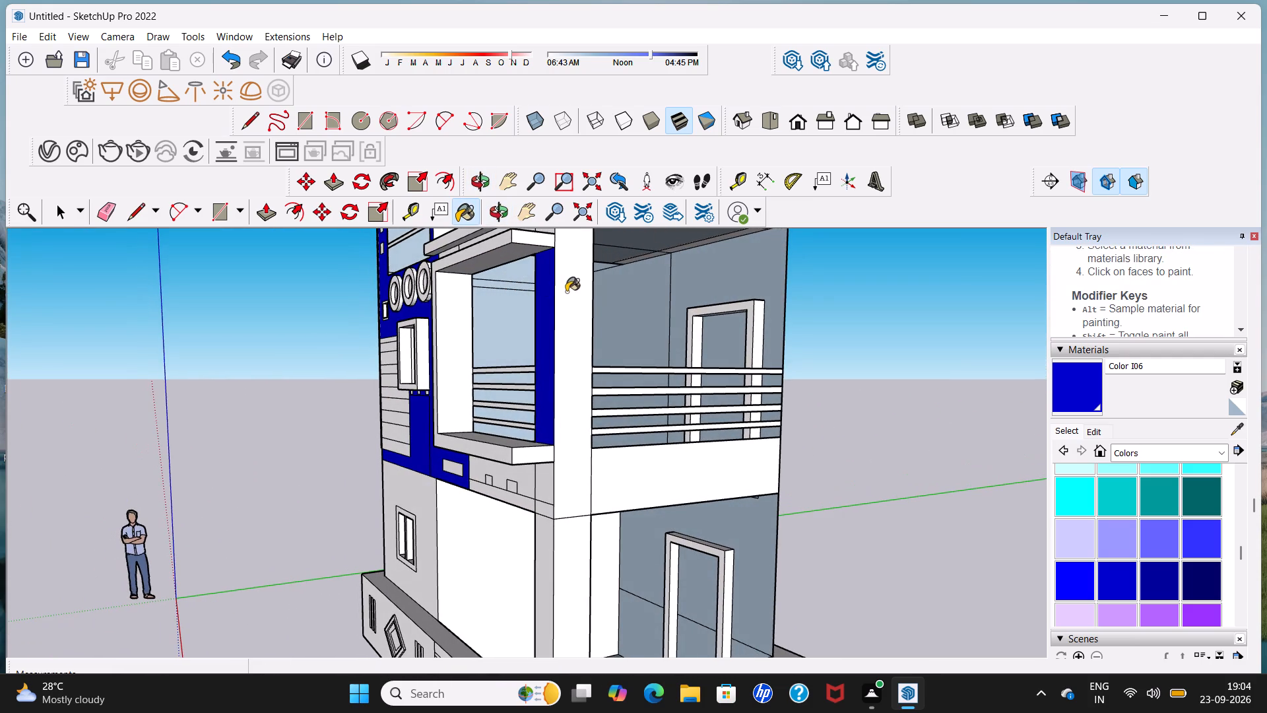
{"action": "left_click", "coordinate": [567, 292]}
{"action": "middle_click_drag", "start_coordinate": [549, 325], "coordinate": [373, 326]}
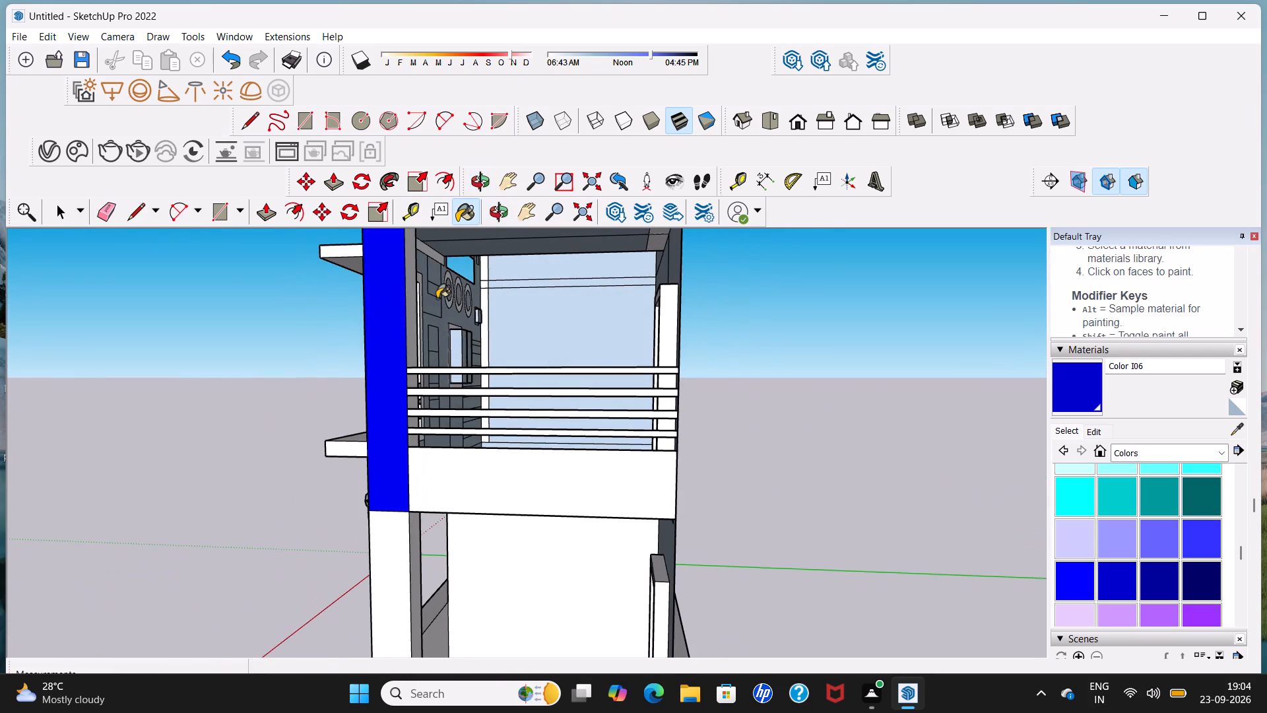
{"action": "scroll", "coordinate": [437, 298], "scroll_direction": "up", "scroll_amount": 3}
{"action": "left_click", "coordinate": [400, 310]}
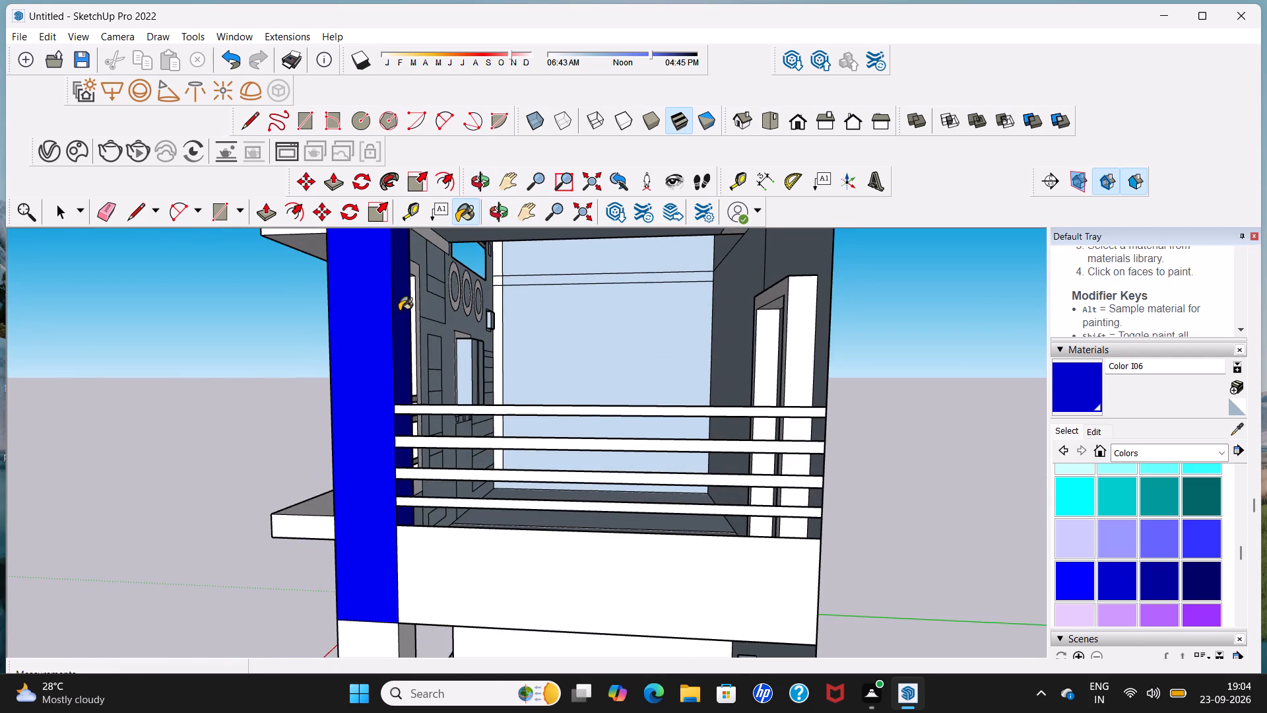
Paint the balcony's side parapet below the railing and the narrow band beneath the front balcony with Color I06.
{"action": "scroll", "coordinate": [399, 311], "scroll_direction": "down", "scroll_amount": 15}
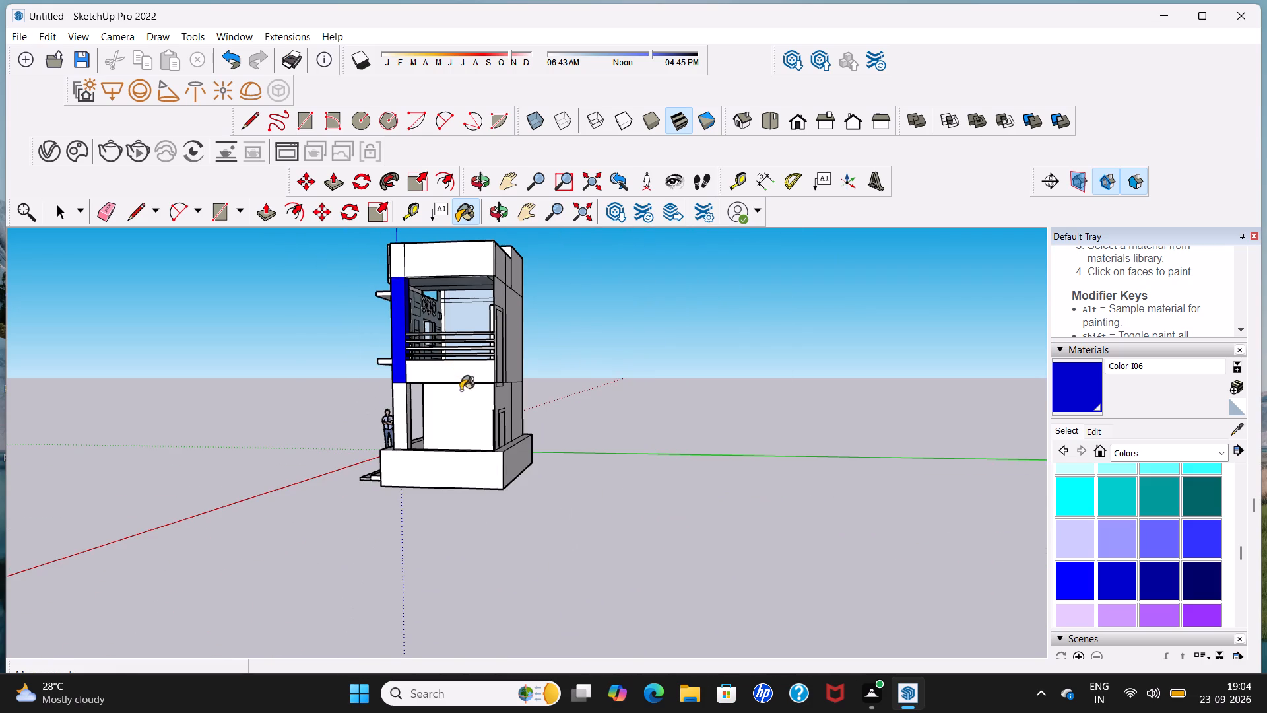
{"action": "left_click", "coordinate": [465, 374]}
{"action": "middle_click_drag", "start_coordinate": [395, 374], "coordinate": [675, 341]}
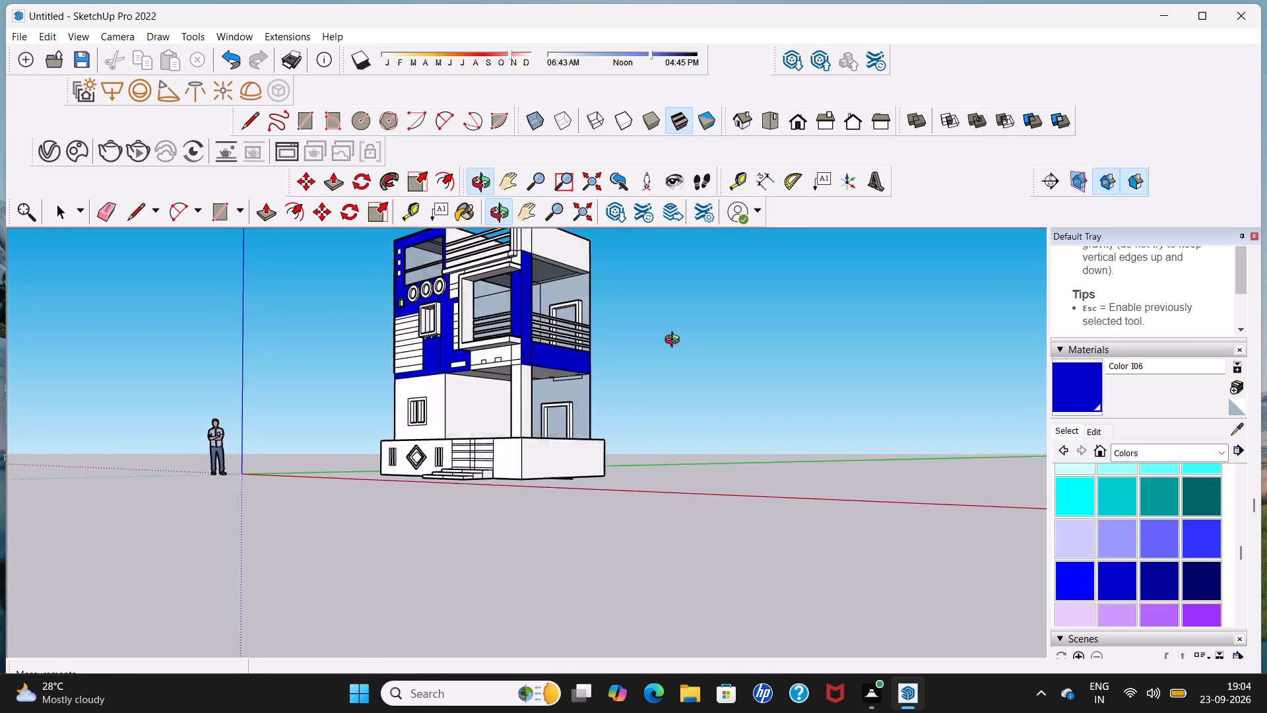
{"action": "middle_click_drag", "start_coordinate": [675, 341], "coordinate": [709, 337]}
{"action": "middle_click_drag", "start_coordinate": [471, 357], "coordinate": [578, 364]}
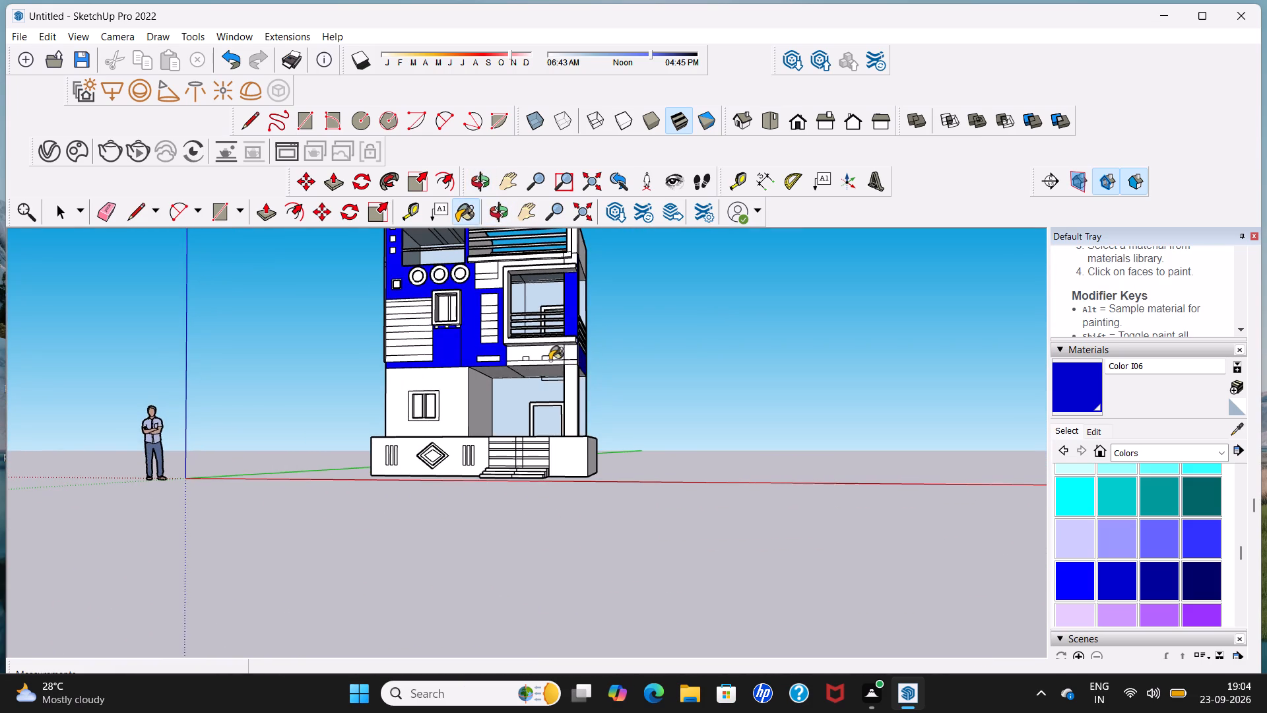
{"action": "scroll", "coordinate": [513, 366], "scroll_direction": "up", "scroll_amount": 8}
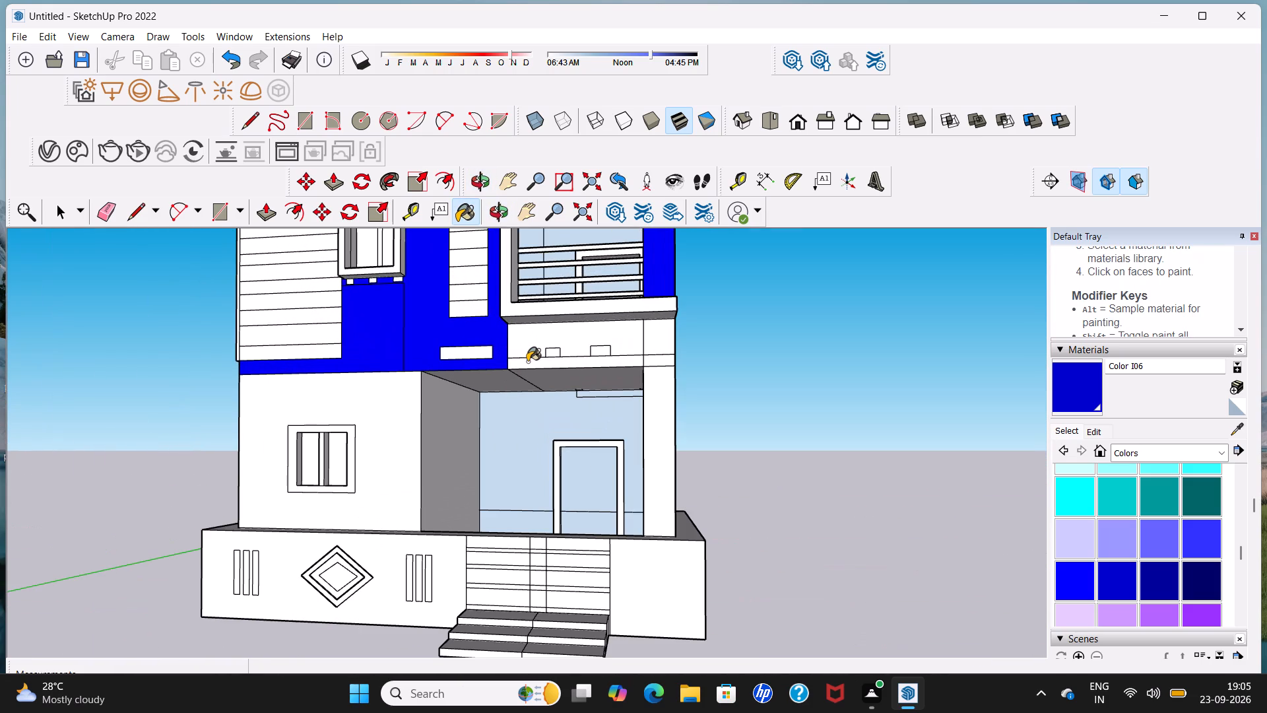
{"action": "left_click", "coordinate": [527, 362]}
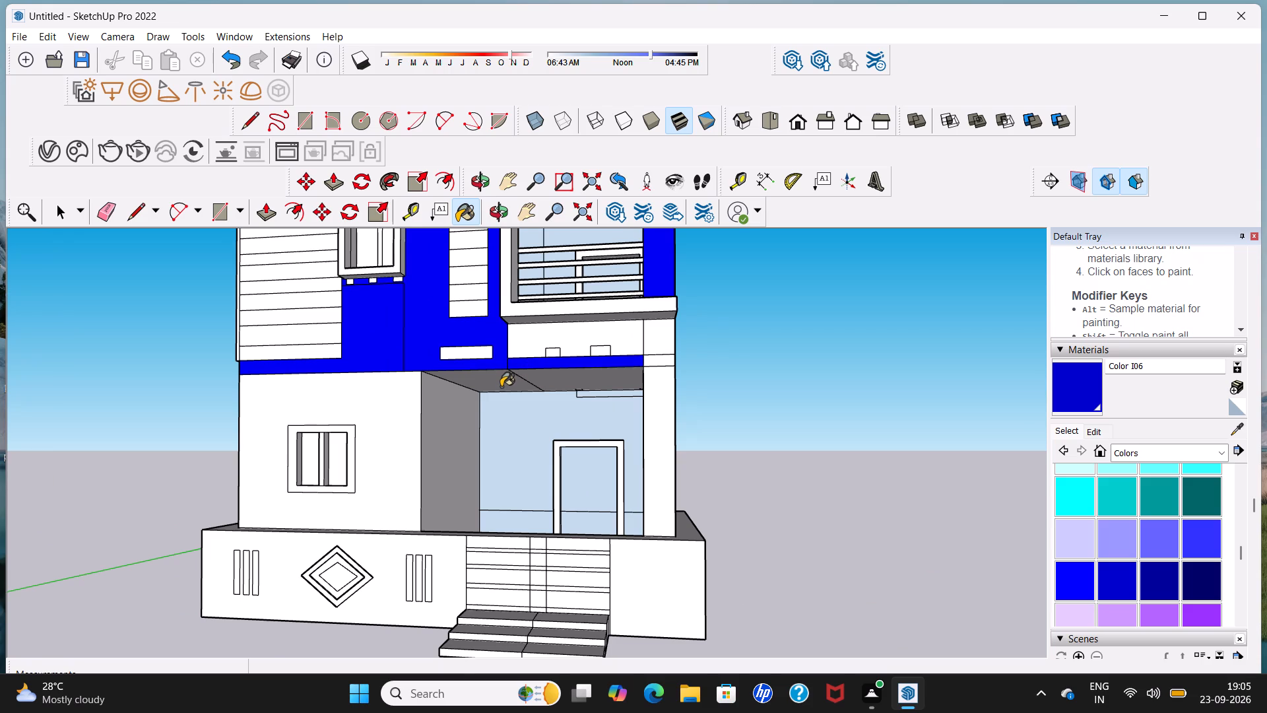
Paint the two small rectangles and the narrow band beneath the front balcony with Color I03.
{"action": "scroll", "coordinate": [501, 390], "scroll_direction": "down", "scroll_amount": 6}
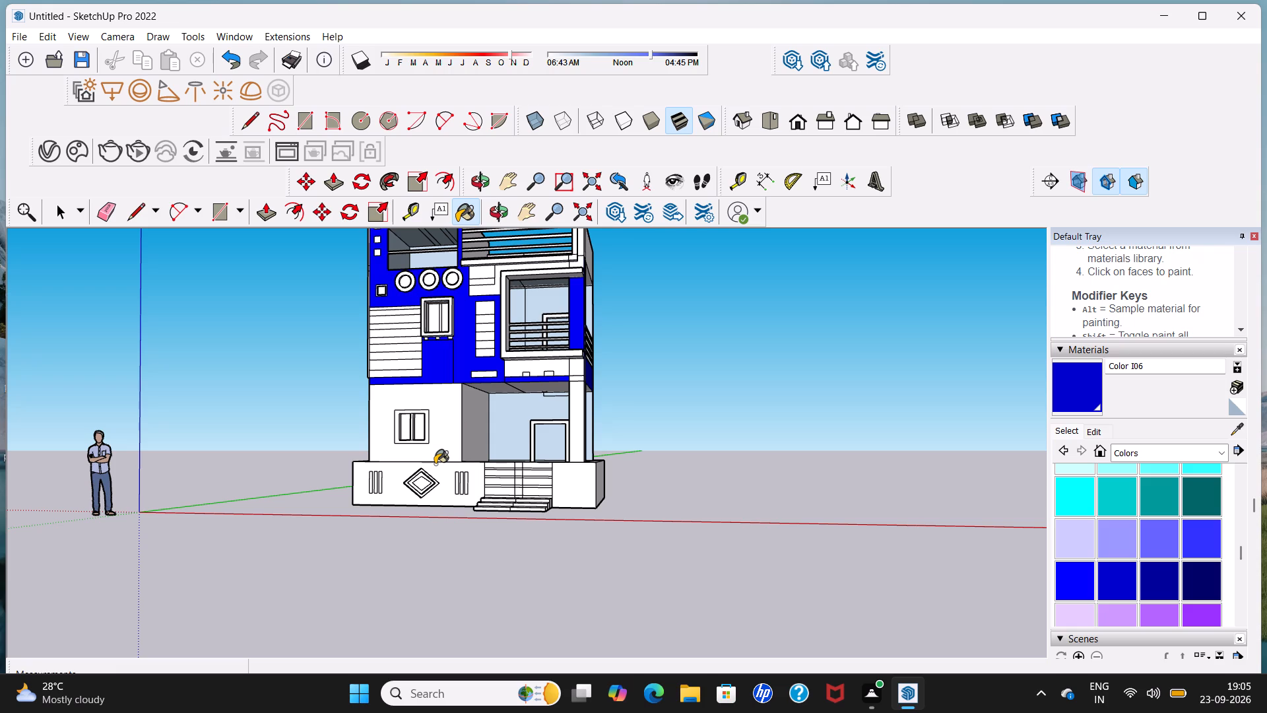
{"action": "scroll", "coordinate": [542, 461], "scroll_direction": "up", "scroll_amount": 5}
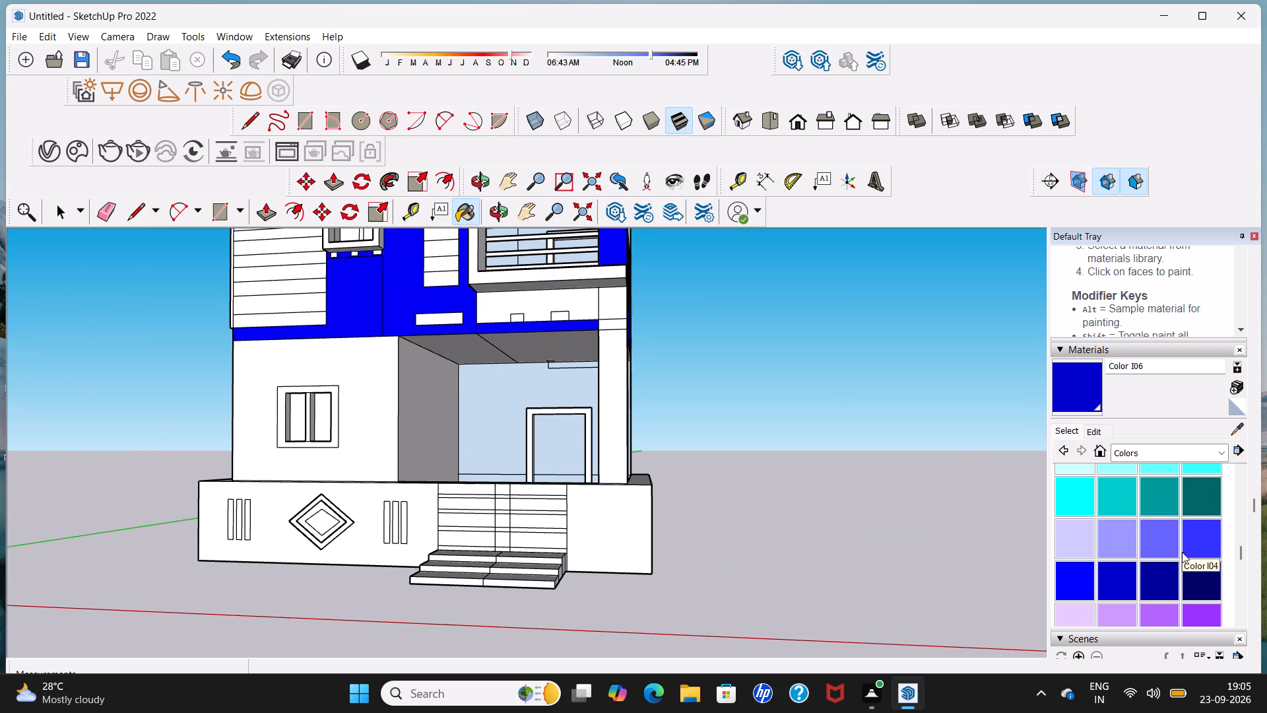
{"action": "left_click", "coordinate": [1158, 533]}
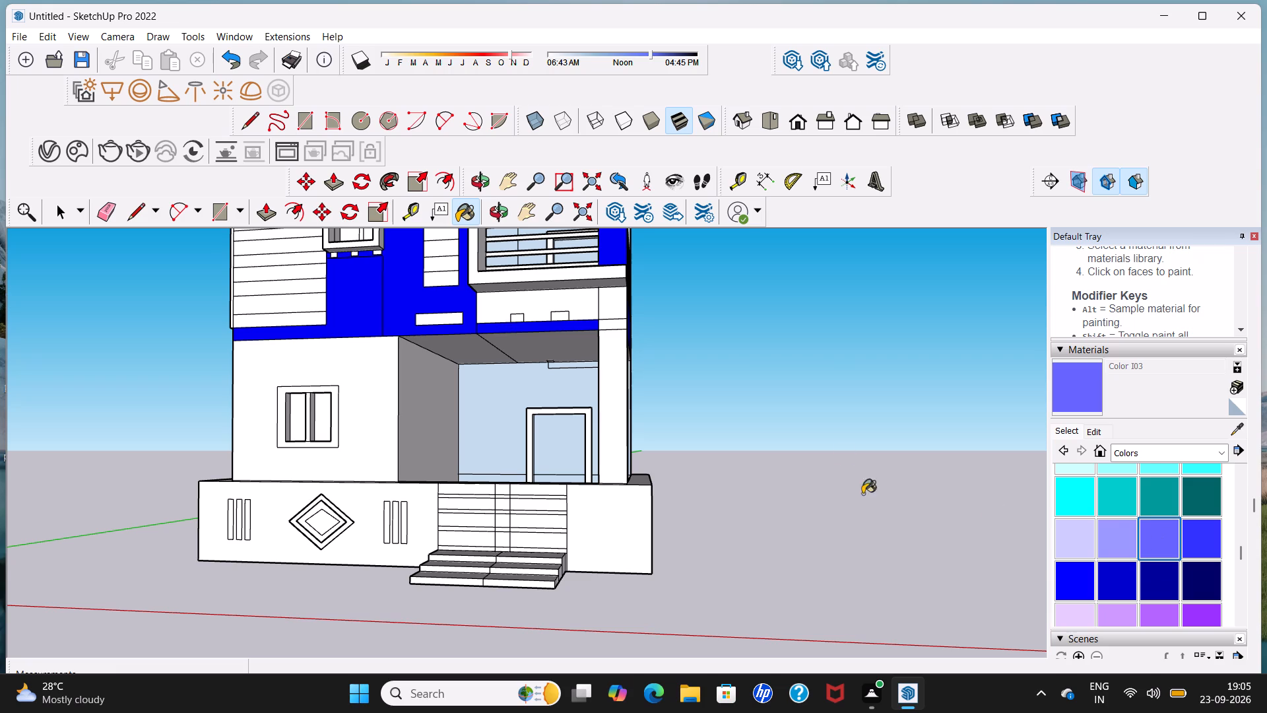
{"action": "scroll", "coordinate": [606, 327], "scroll_direction": "up", "scroll_amount": 4}
{"action": "left_click", "coordinate": [498, 314]}
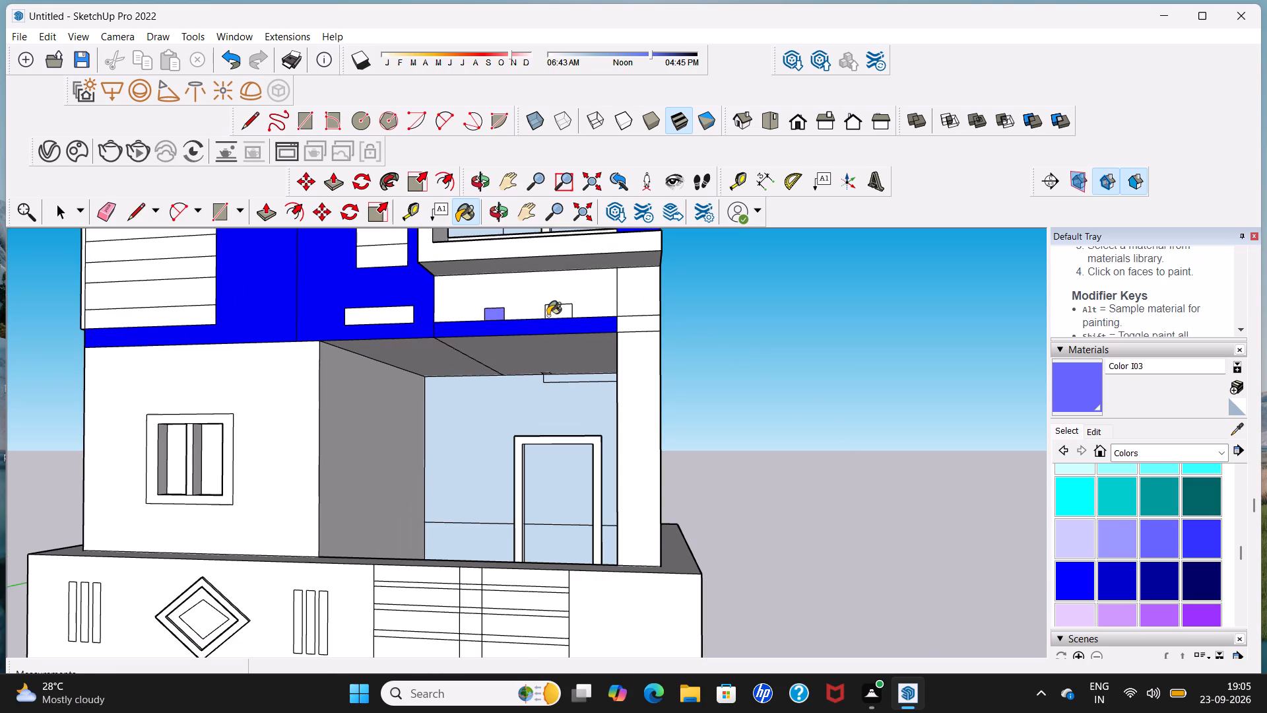
{"action": "left_click", "coordinate": [559, 315]}
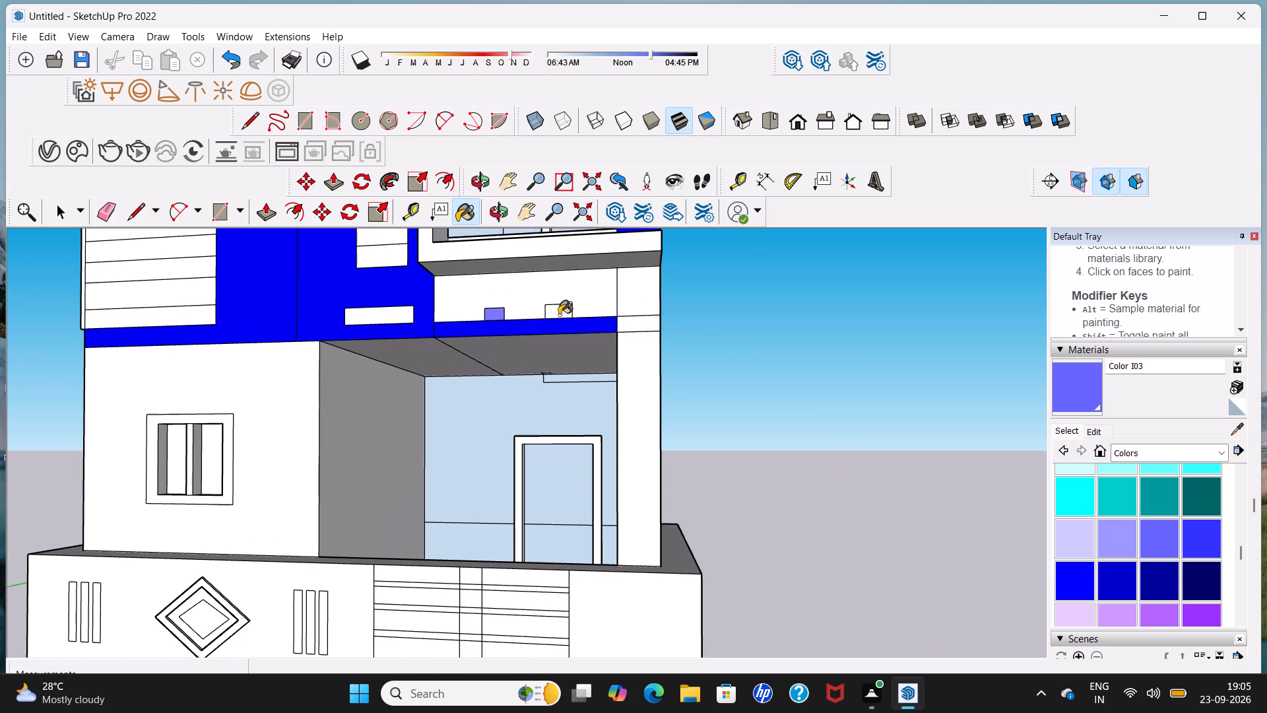
{"action": "left_click", "coordinate": [556, 327]}
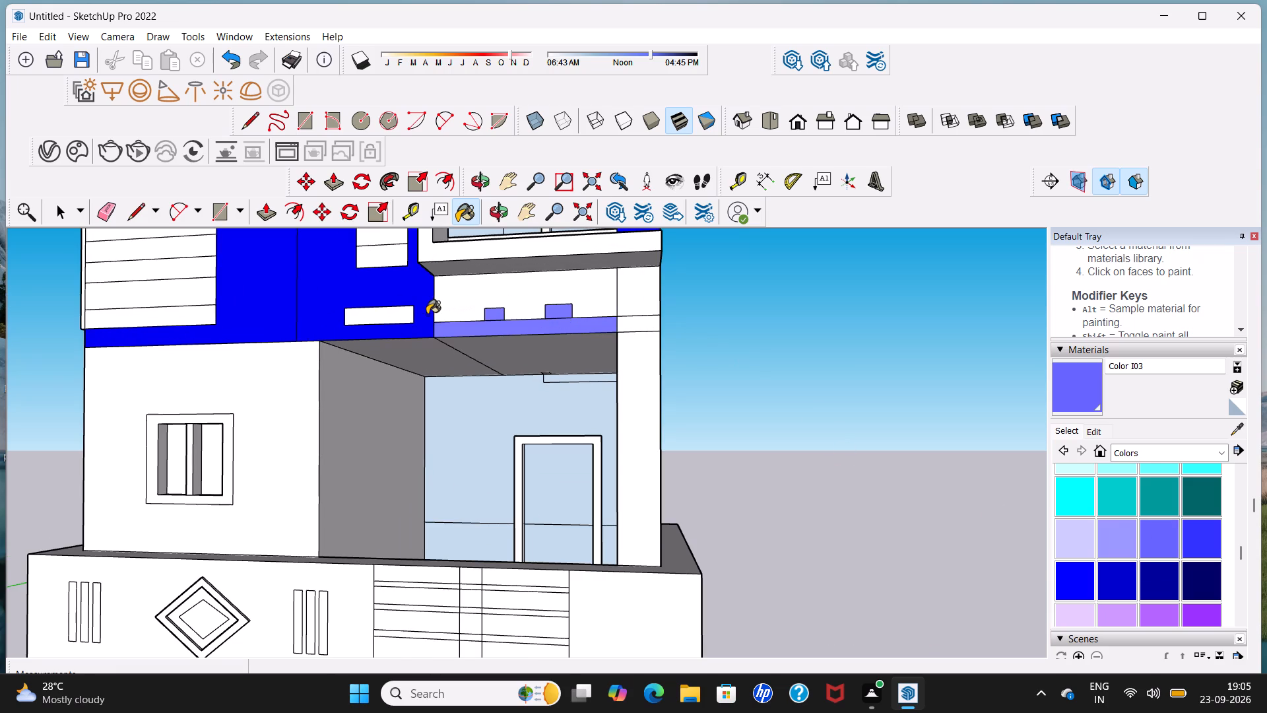
Repaint both sections of the first-floor front wall with Color I03.
{"action": "left_click", "coordinate": [424, 314]}
{"action": "scroll", "coordinate": [334, 292], "scroll_direction": "down", "scroll_amount": 3}
{"action": "left_click", "coordinate": [268, 287]}
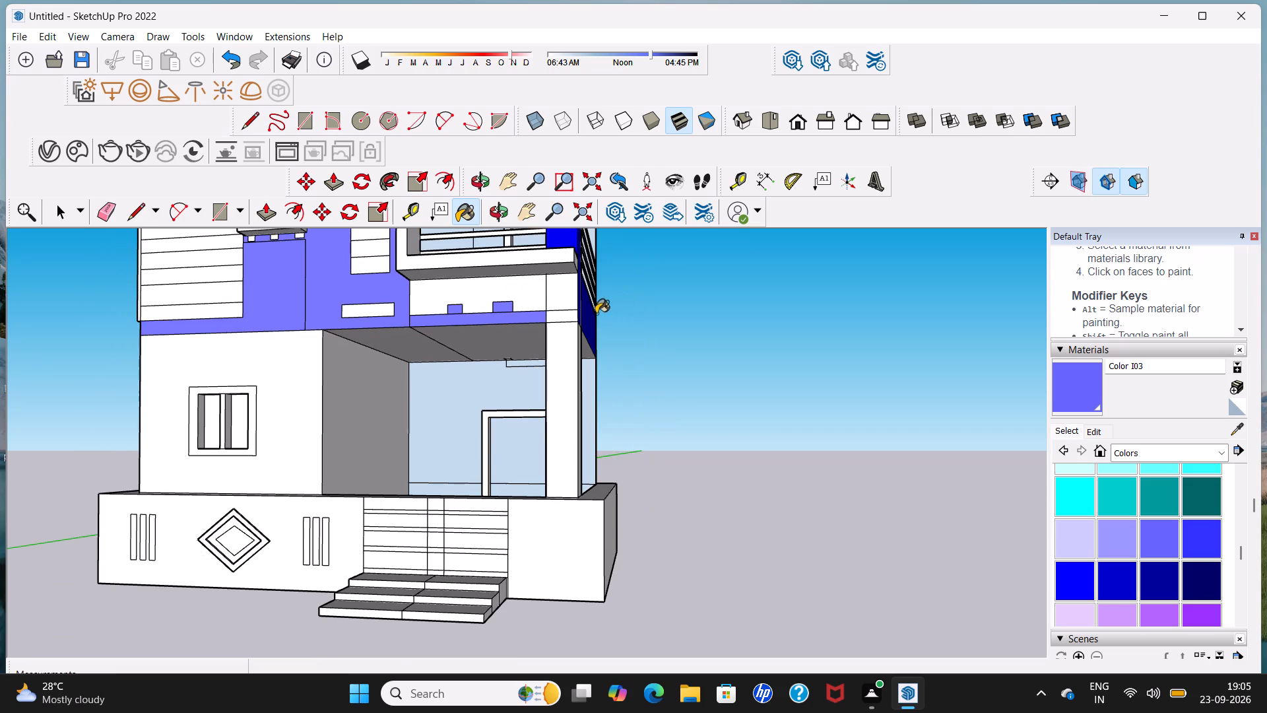
Repaint the balcony's side parapet and the corner column's outer side and front faces with Color I03.
{"action": "middle_click_drag", "start_coordinate": [596, 314], "coordinate": [476, 331]}
{"action": "scroll", "coordinate": [478, 331], "scroll_direction": "up", "scroll_amount": 1}
{"action": "scroll", "coordinate": [582, 302], "scroll_direction": "up", "scroll_amount": 3}
{"action": "left_click", "coordinate": [582, 300]}
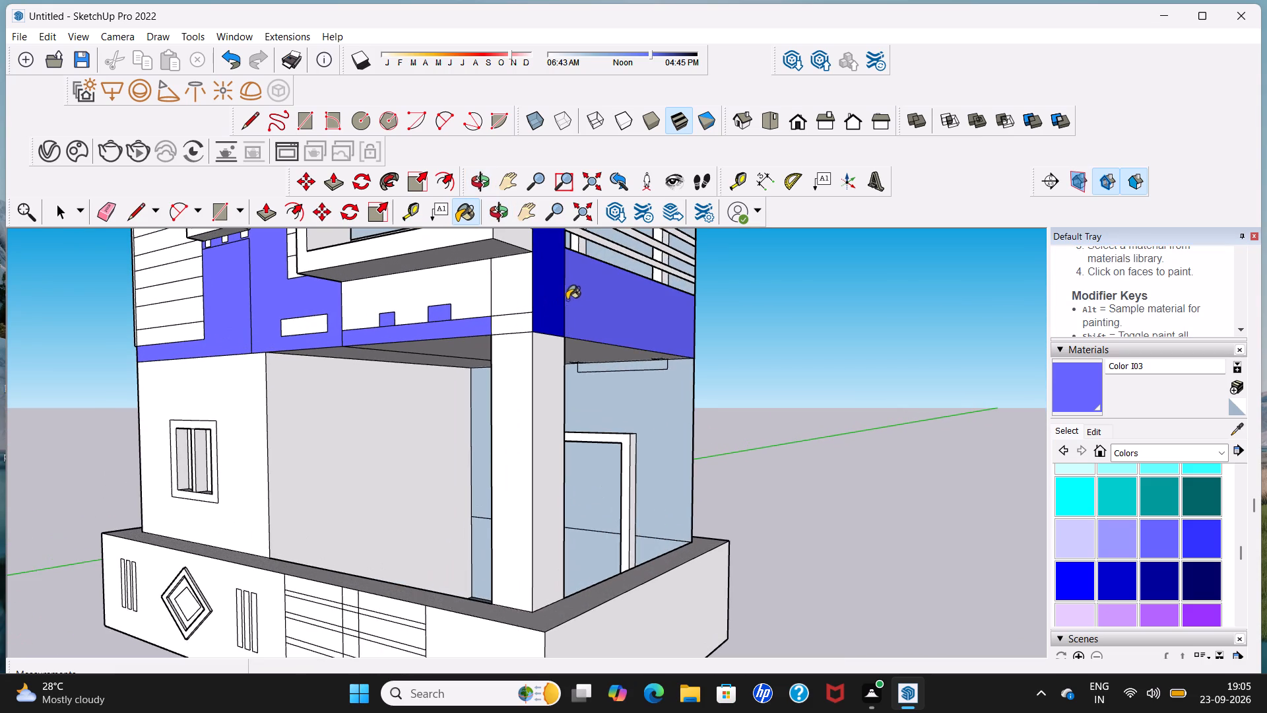
{"action": "left_click", "coordinate": [552, 300]}
{"action": "scroll", "coordinate": [552, 300], "scroll_direction": "down", "scroll_amount": 13}
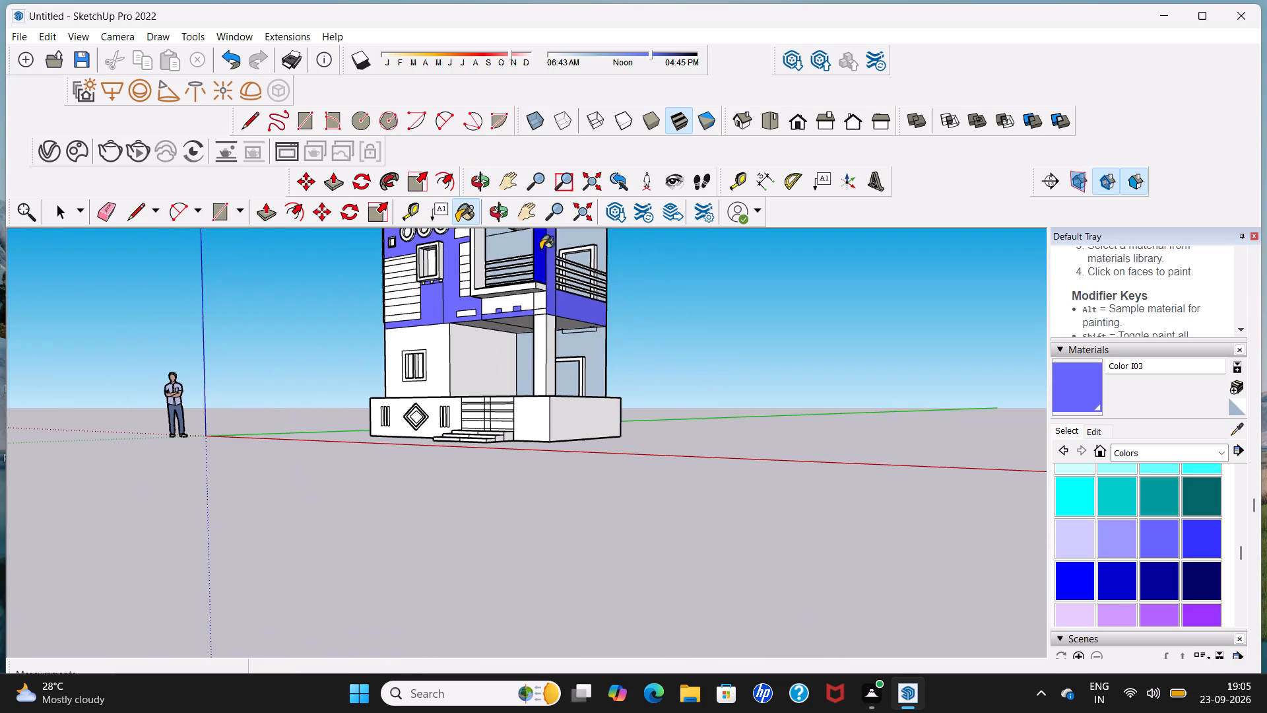
{"action": "left_click", "coordinate": [543, 256]}
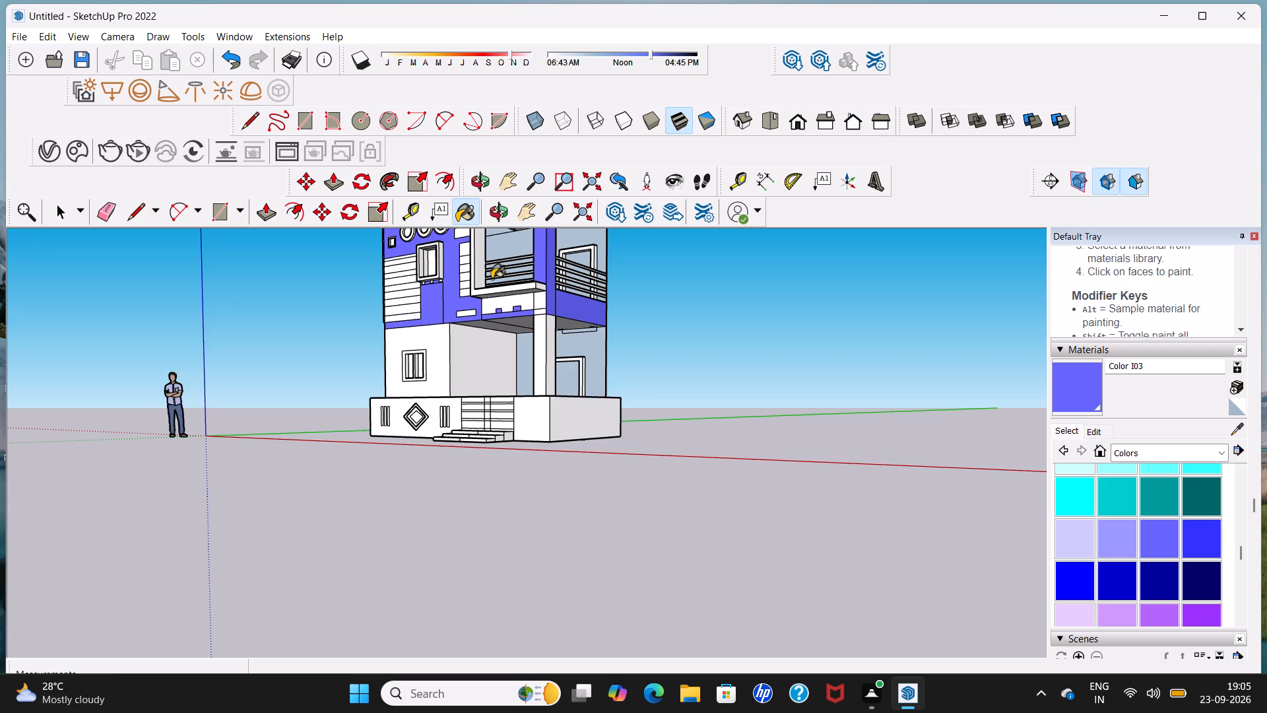
Paint the remaining inner faces of the balcony's corner column with Color I03.
{"action": "middle_click_drag", "start_coordinate": [494, 279], "coordinate": [713, 302]}
{"action": "middle_click_drag", "start_coordinate": [579, 268], "coordinate": [633, 285]}
{"action": "scroll", "coordinate": [567, 257], "scroll_direction": "up", "scroll_amount": 2}
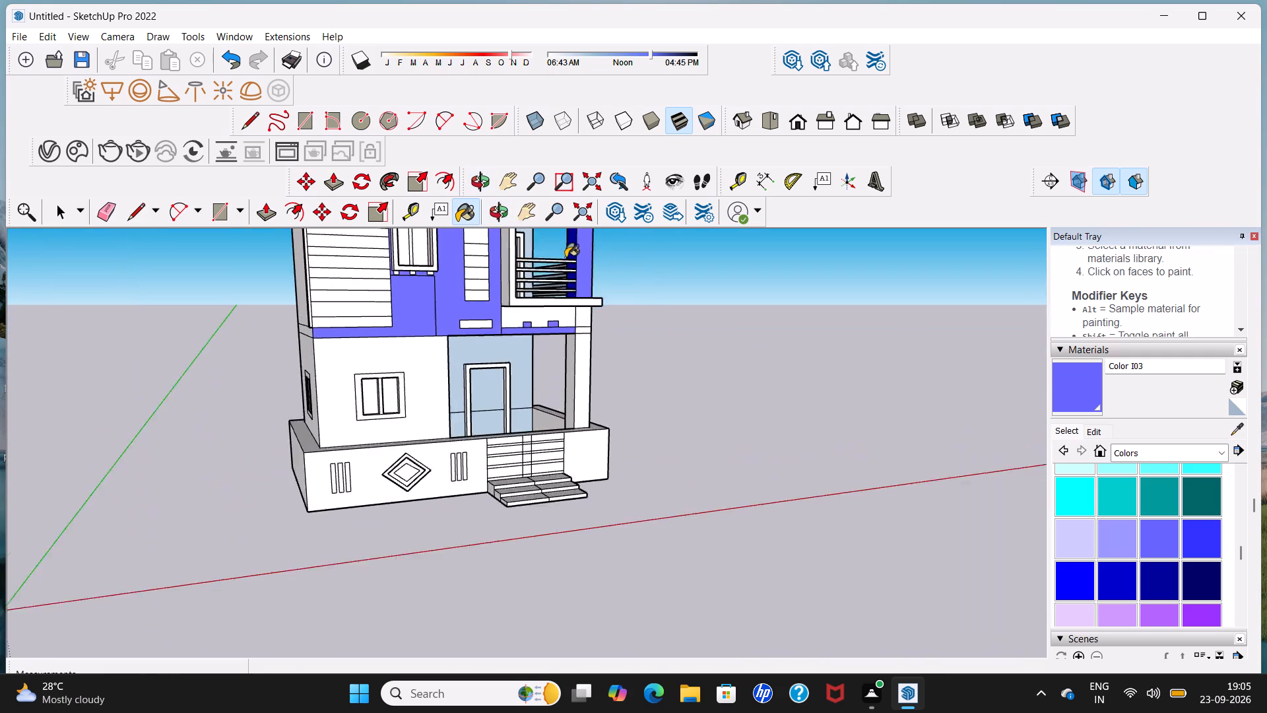
{"action": "scroll", "coordinate": [566, 257], "scroll_direction": "up", "scroll_amount": 5}
{"action": "left_click", "coordinate": [572, 253]}
{"action": "scroll", "coordinate": [572, 253], "scroll_direction": "down", "scroll_amount": 6}
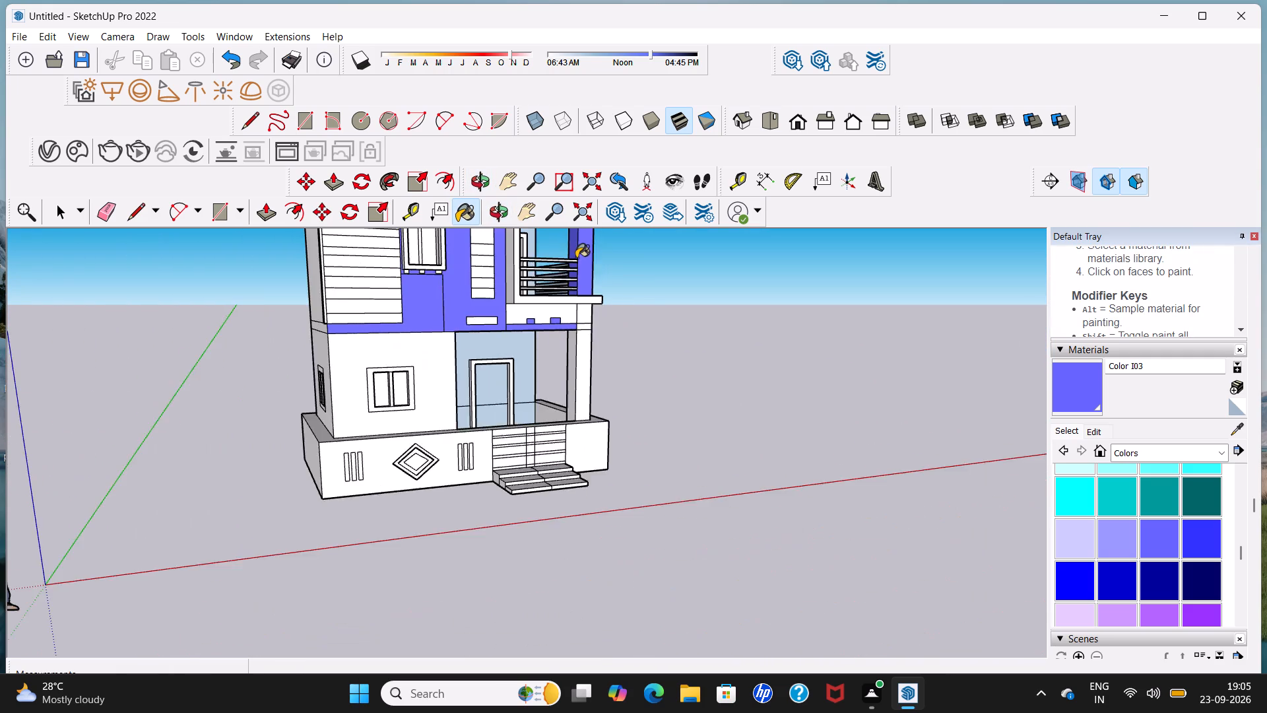
{"action": "scroll", "coordinate": [576, 258], "scroll_direction": "down", "scroll_amount": 5}
{"action": "middle_click_drag", "start_coordinate": [587, 287], "coordinate": [521, 420]}
{"action": "scroll", "coordinate": [530, 382], "scroll_direction": "up", "scroll_amount": 1}
{"action": "middle_click_drag", "start_coordinate": [530, 382], "coordinate": [265, 401]}
{"action": "scroll", "coordinate": [270, 401], "scroll_direction": "up", "scroll_amount": 1}
{"action": "middle_click_drag", "start_coordinate": [571, 379], "coordinate": [575, 381]}
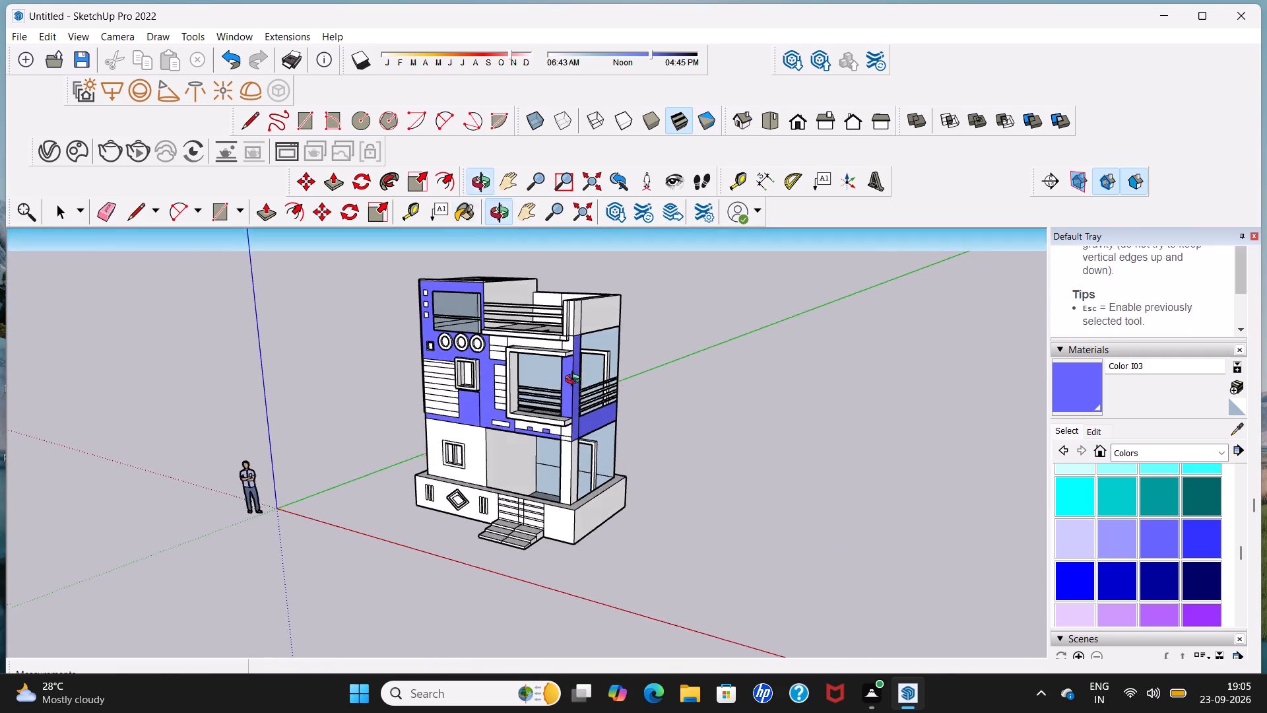
{"action": "middle_click_drag", "start_coordinate": [575, 381], "coordinate": [317, 366]}
{"action": "middle_click_drag", "start_coordinate": [522, 386], "coordinate": [408, 393]}
{"action": "scroll", "coordinate": [495, 384], "scroll_direction": "up", "scroll_amount": 3}
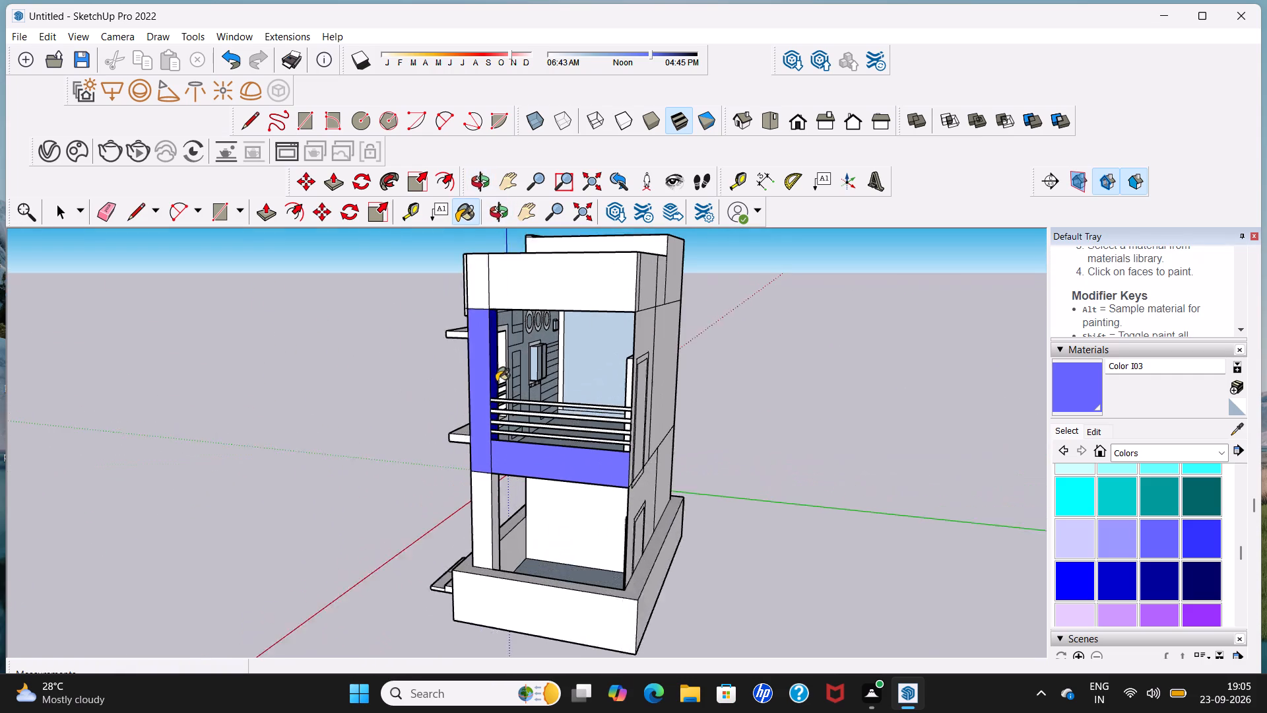
{"action": "scroll", "coordinate": [496, 382], "scroll_direction": "up", "scroll_amount": 2}
{"action": "left_click", "coordinate": [496, 376]}
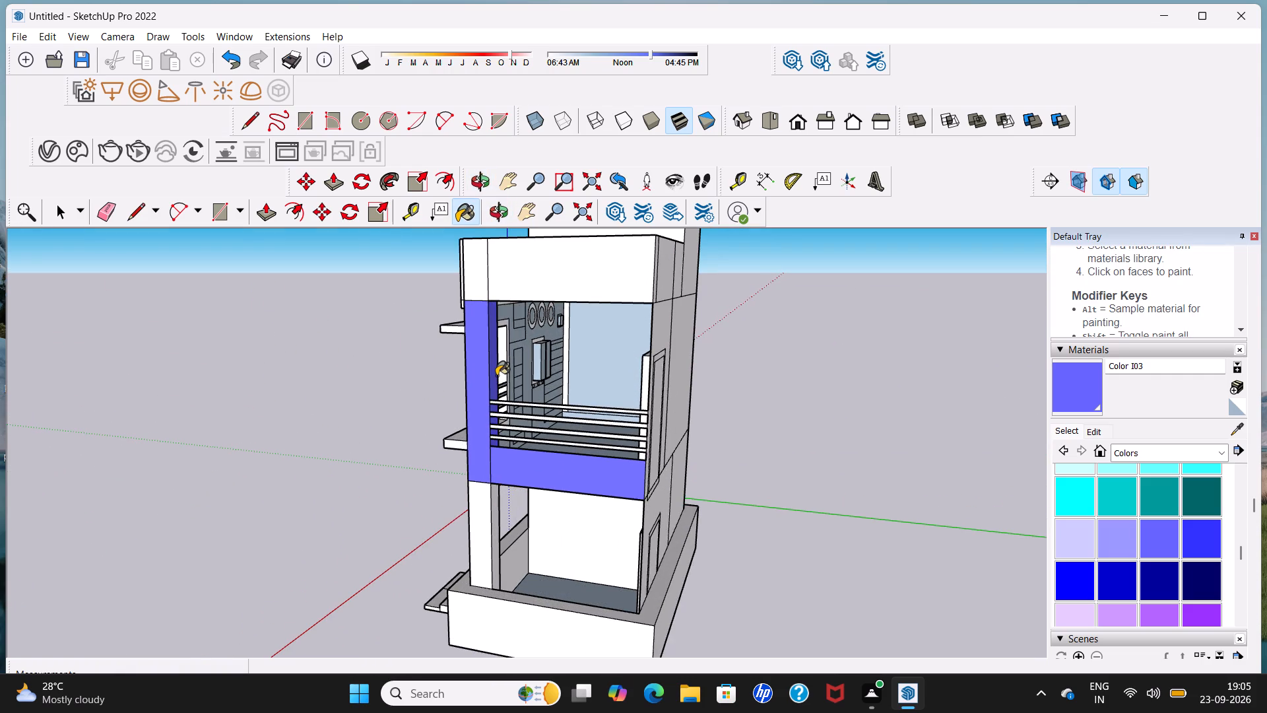
Paint the centres of the three round ornaments and the small square frame beside them with Color I03.
{"action": "scroll", "coordinate": [498, 374], "scroll_direction": "down", "scroll_amount": 6}
{"action": "middle_click_drag", "start_coordinate": [440, 397], "coordinate": [849, 388]}
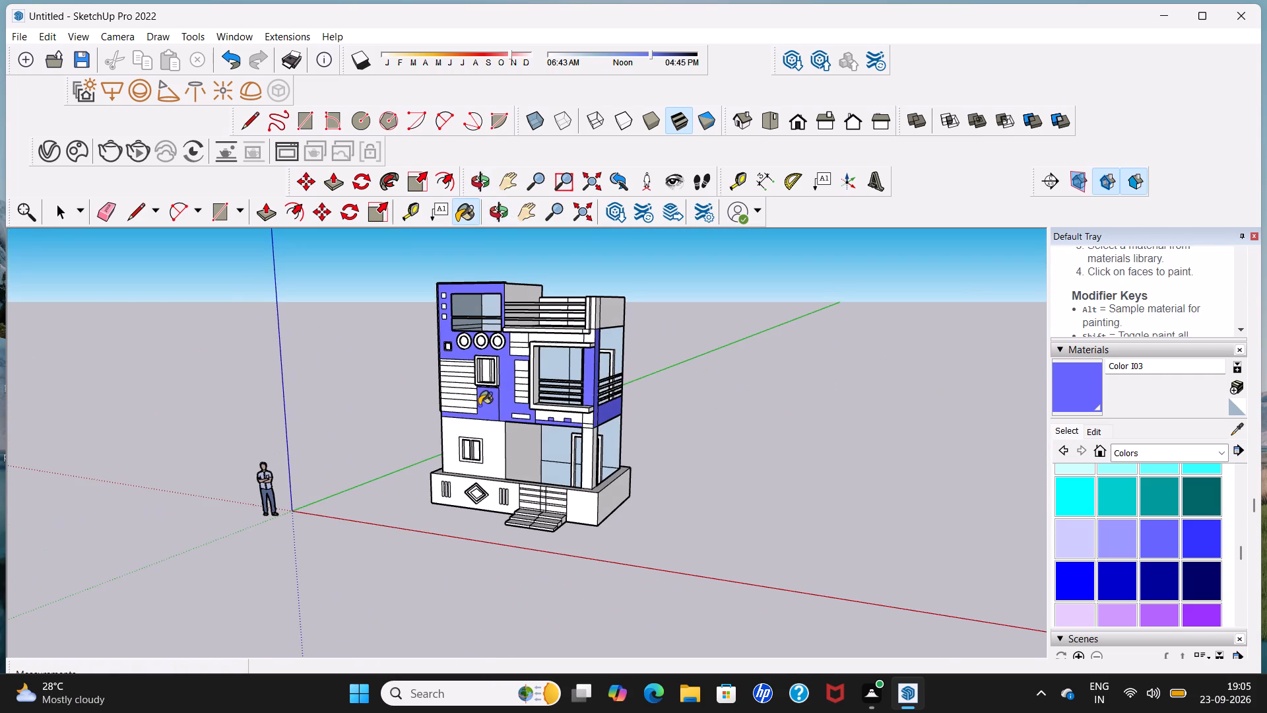
{"action": "middle_click_drag", "start_coordinate": [482, 406], "coordinate": [593, 400]}
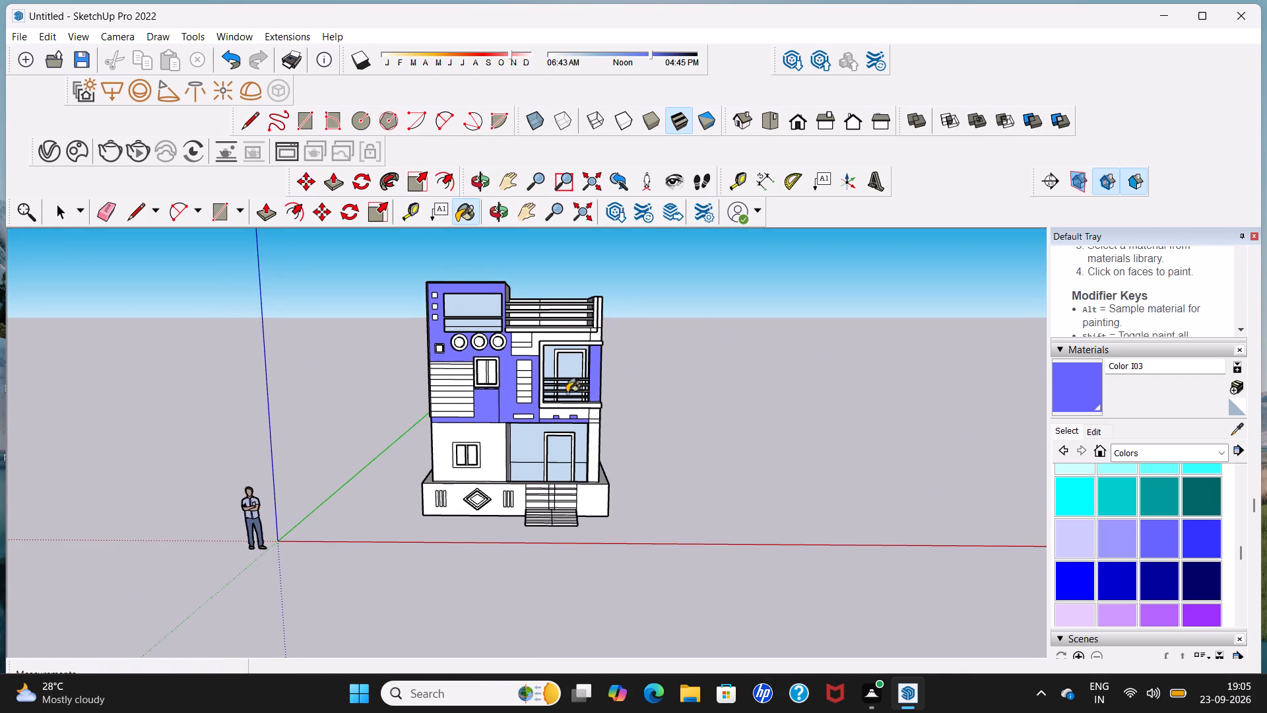
{"action": "scroll", "coordinate": [559, 389], "scroll_direction": "up", "scroll_amount": 4}
{"action": "scroll", "coordinate": [462, 338], "scroll_direction": "up", "scroll_amount": 4}
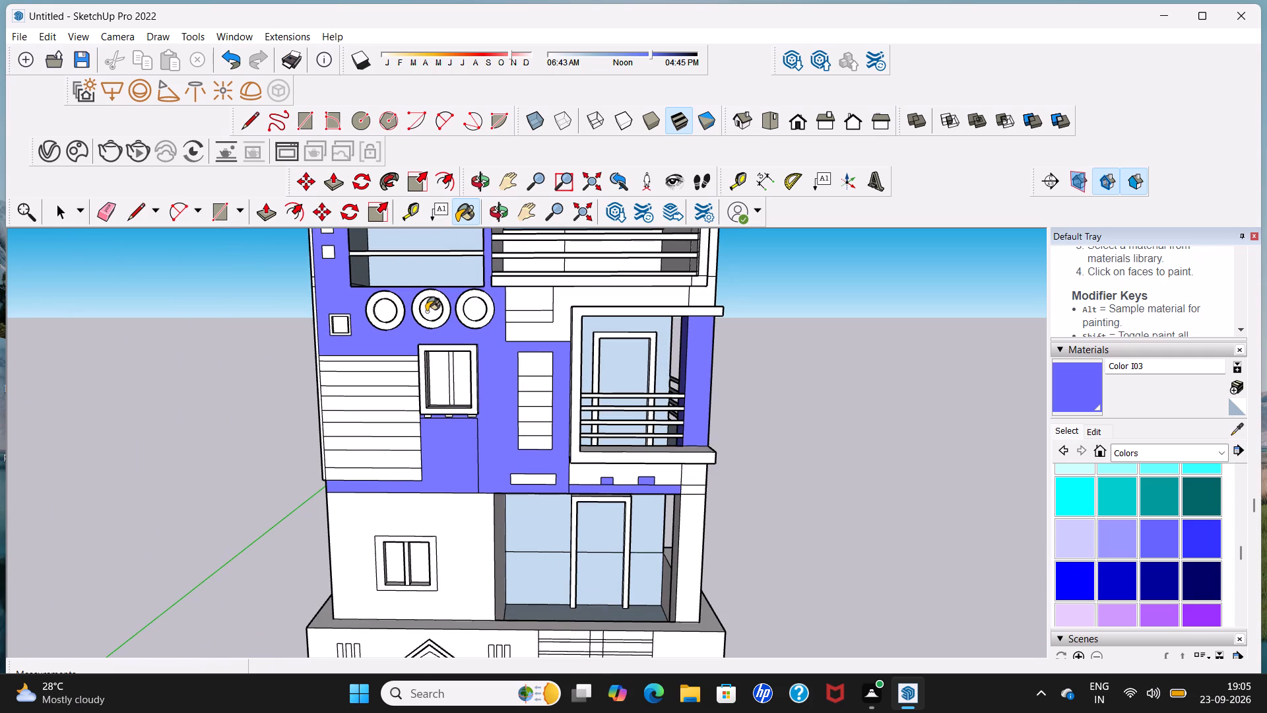
{"action": "left_click", "coordinate": [426, 312]}
{"action": "left_click", "coordinate": [388, 312]}
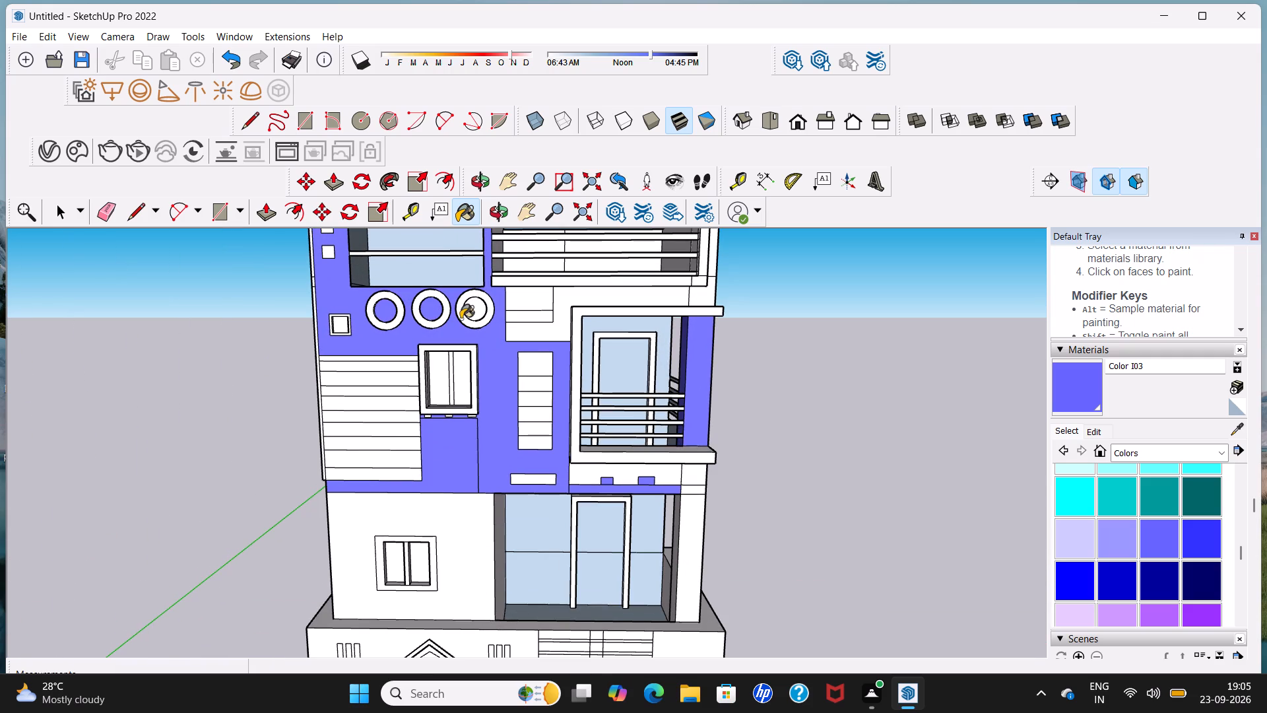
{"action": "left_click", "coordinate": [478, 311]}
{"action": "scroll", "coordinate": [317, 331], "scroll_direction": "up", "scroll_amount": 3}
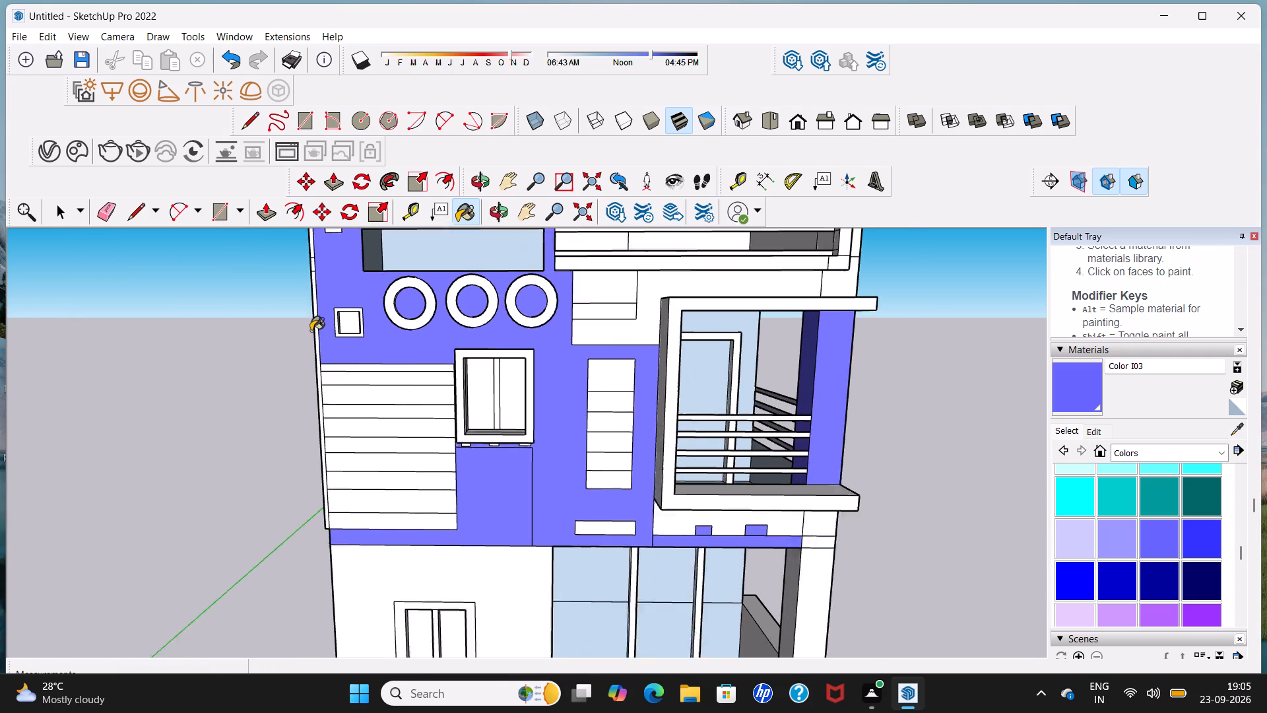
{"action": "scroll", "coordinate": [311, 331], "scroll_direction": "up", "scroll_amount": 1}
{"action": "left_click", "coordinate": [351, 324]}
Paint the diamond's outer border and the first strip of each three-strip group on the front plinth with Color I03.
{"action": "scroll", "coordinate": [351, 324], "scroll_direction": "down", "scroll_amount": 9}
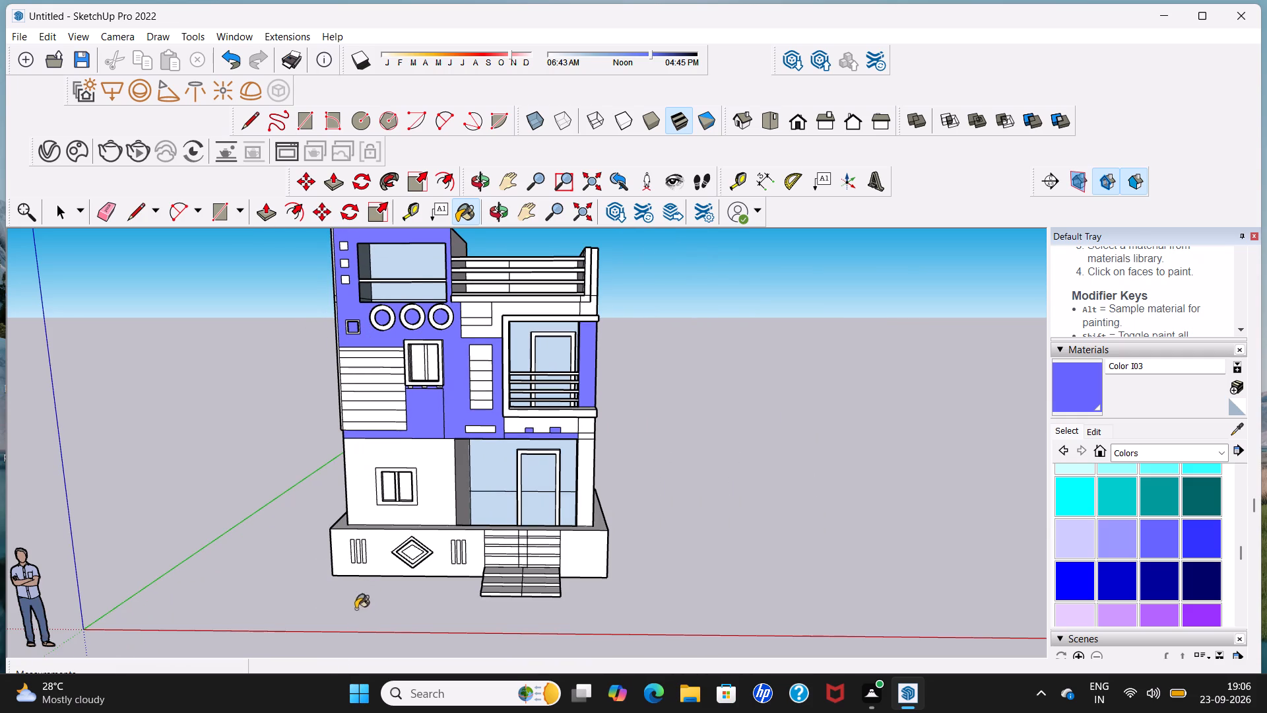
{"action": "scroll", "coordinate": [335, 668], "scroll_direction": "up", "scroll_amount": 7}
{"action": "scroll", "coordinate": [434, 548], "scroll_direction": "up", "scroll_amount": 6}
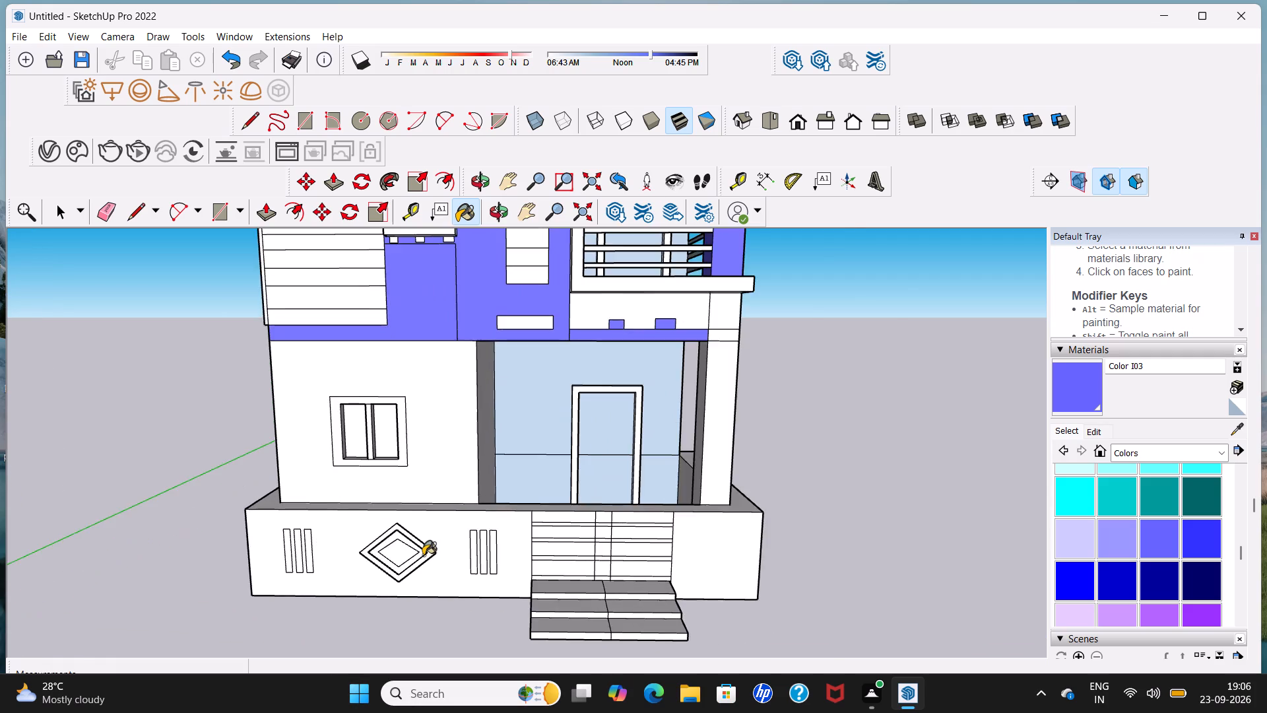
{"action": "scroll", "coordinate": [423, 555], "scroll_direction": "up", "scroll_amount": 4}
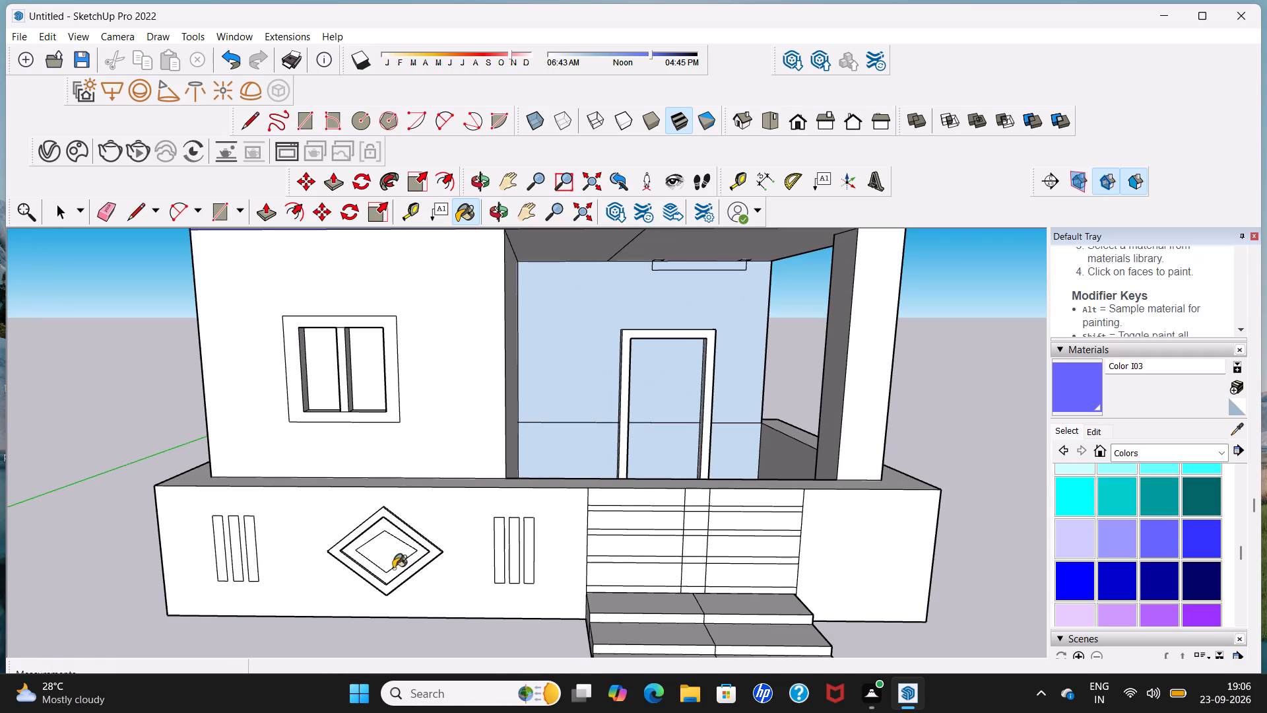
{"action": "scroll", "coordinate": [380, 570], "scroll_direction": "up", "scroll_amount": 4}
{"action": "left_click", "coordinate": [416, 507]}
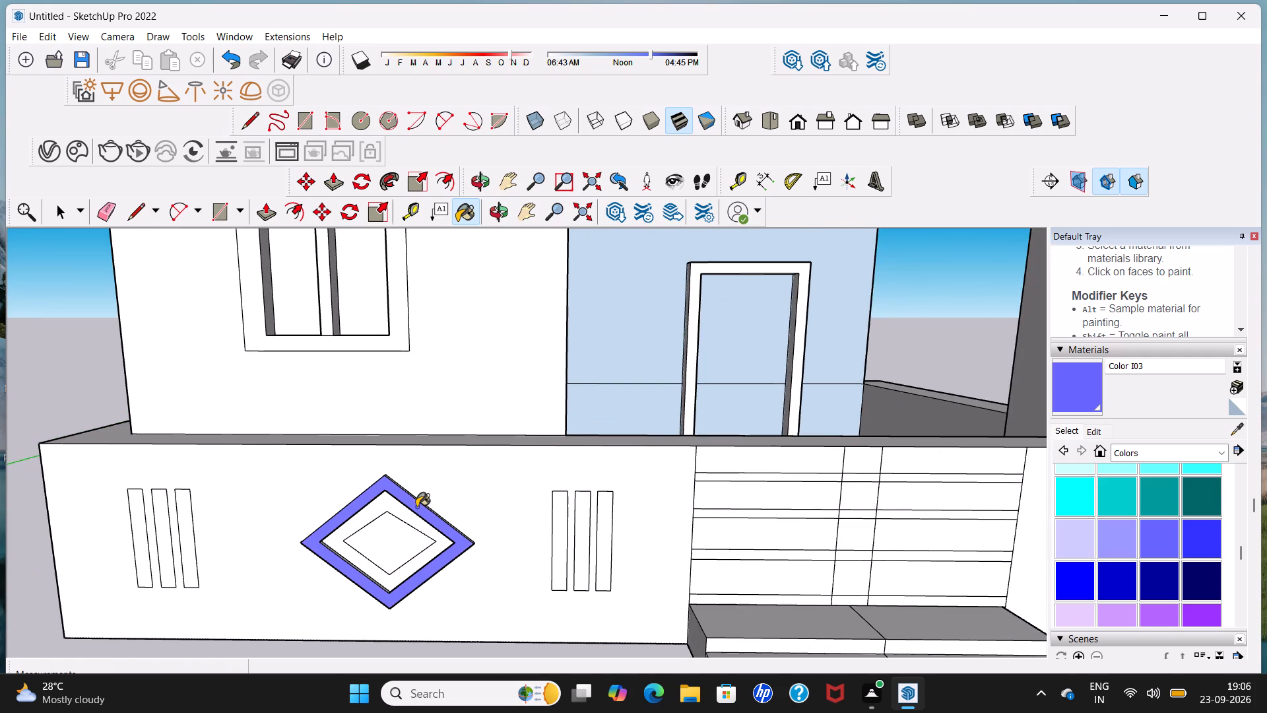
{"action": "scroll", "coordinate": [411, 510], "scroll_direction": "down", "scroll_amount": 1}
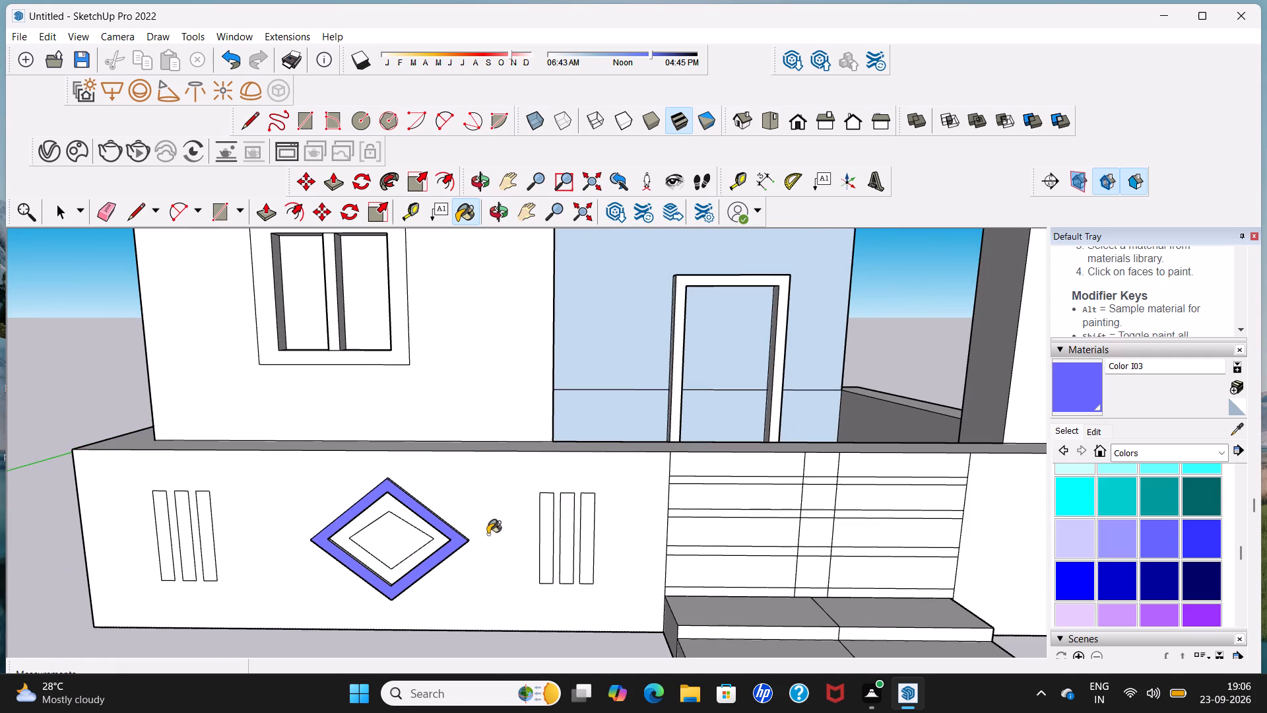
{"action": "left_click", "coordinate": [546, 530]}
{"action": "left_click", "coordinate": [161, 531]}
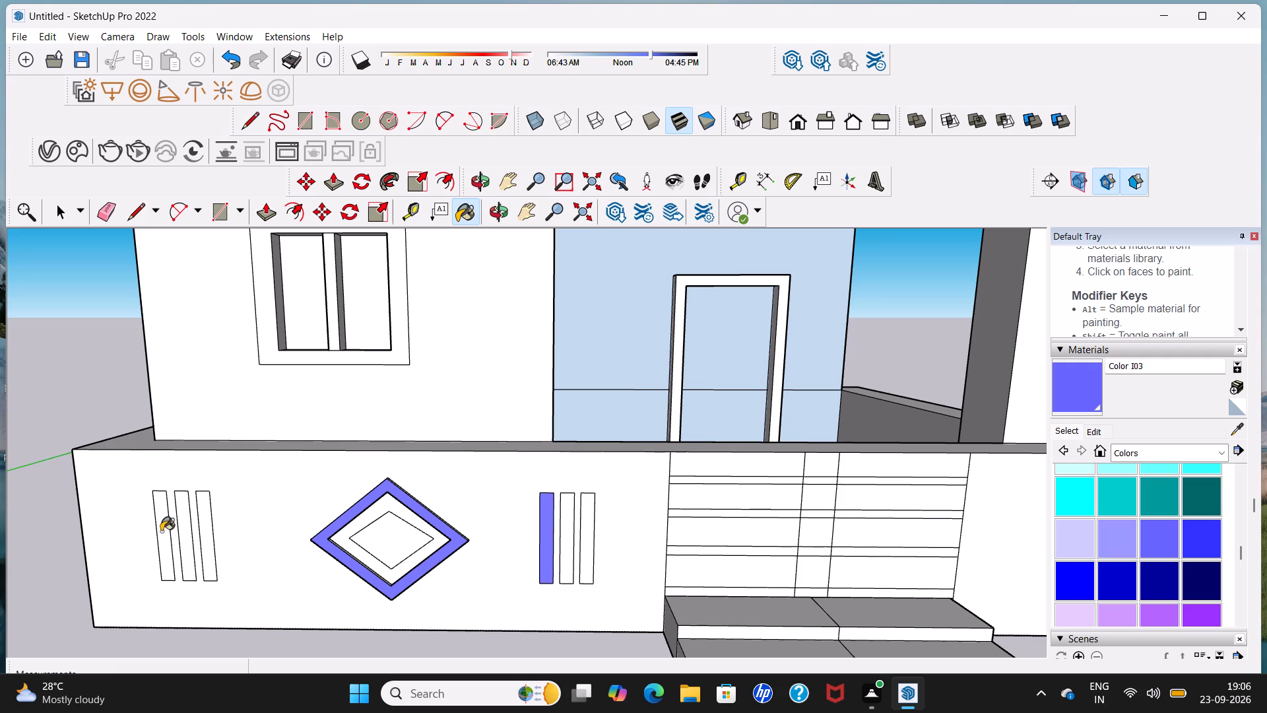
Paint every segment of the central vertical band on the plinth wall behind the entrance steps with Color I03.
{"action": "scroll", "coordinate": [203, 527], "scroll_direction": "down", "scroll_amount": 4}
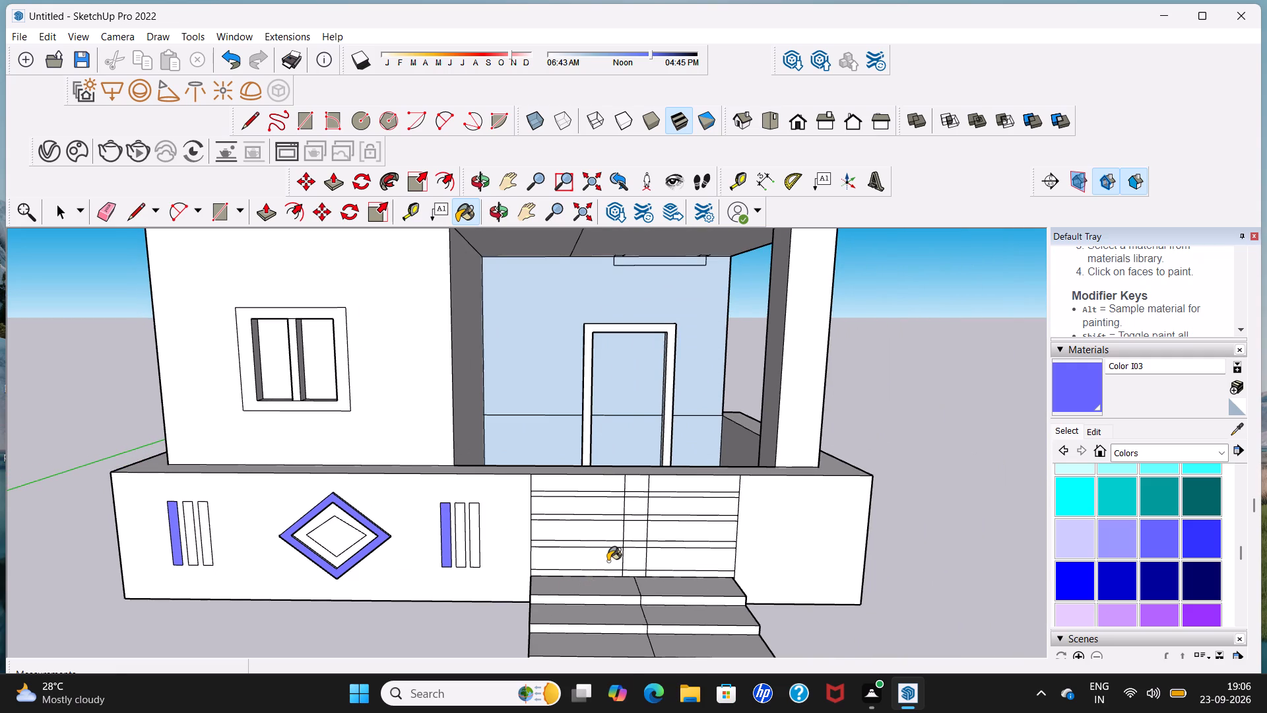
{"action": "scroll", "coordinate": [608, 560], "scroll_direction": "up", "scroll_amount": 4}
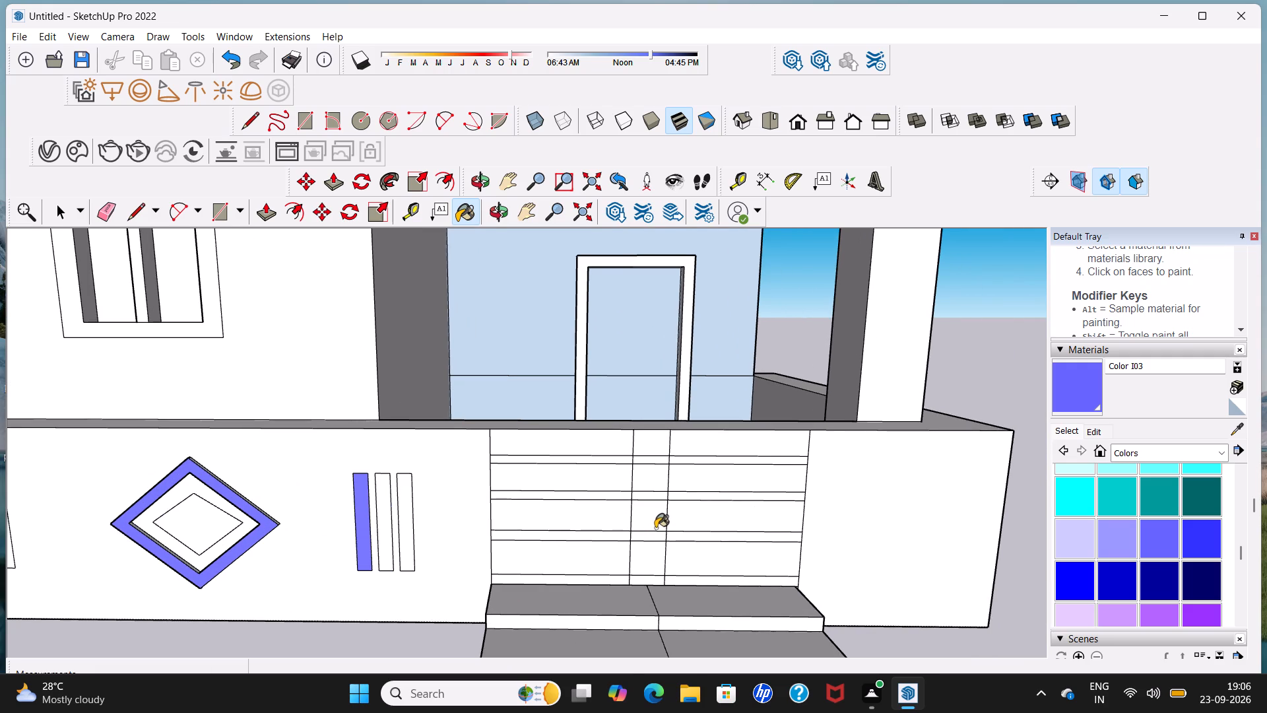
{"action": "left_click", "coordinate": [655, 526]}
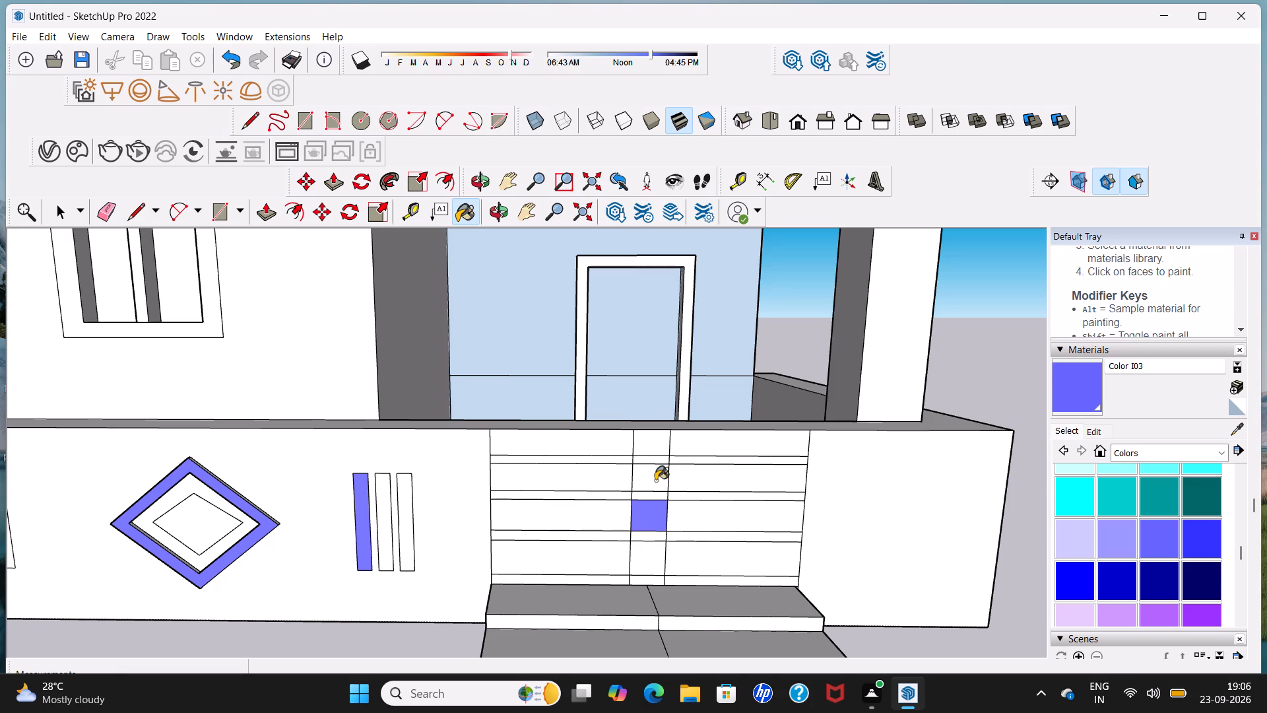
{"action": "left_click", "coordinate": [655, 481]}
{"action": "left_click", "coordinate": [655, 498]}
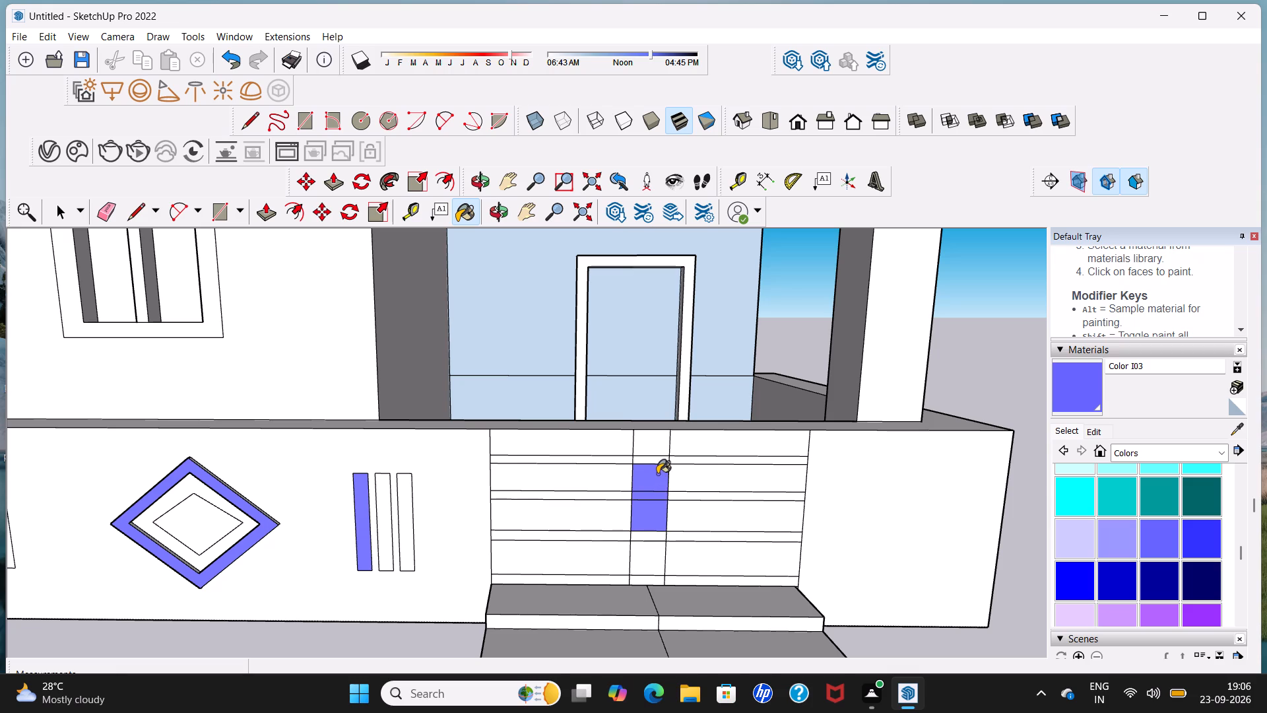
{"action": "left_click", "coordinate": [659, 461]}
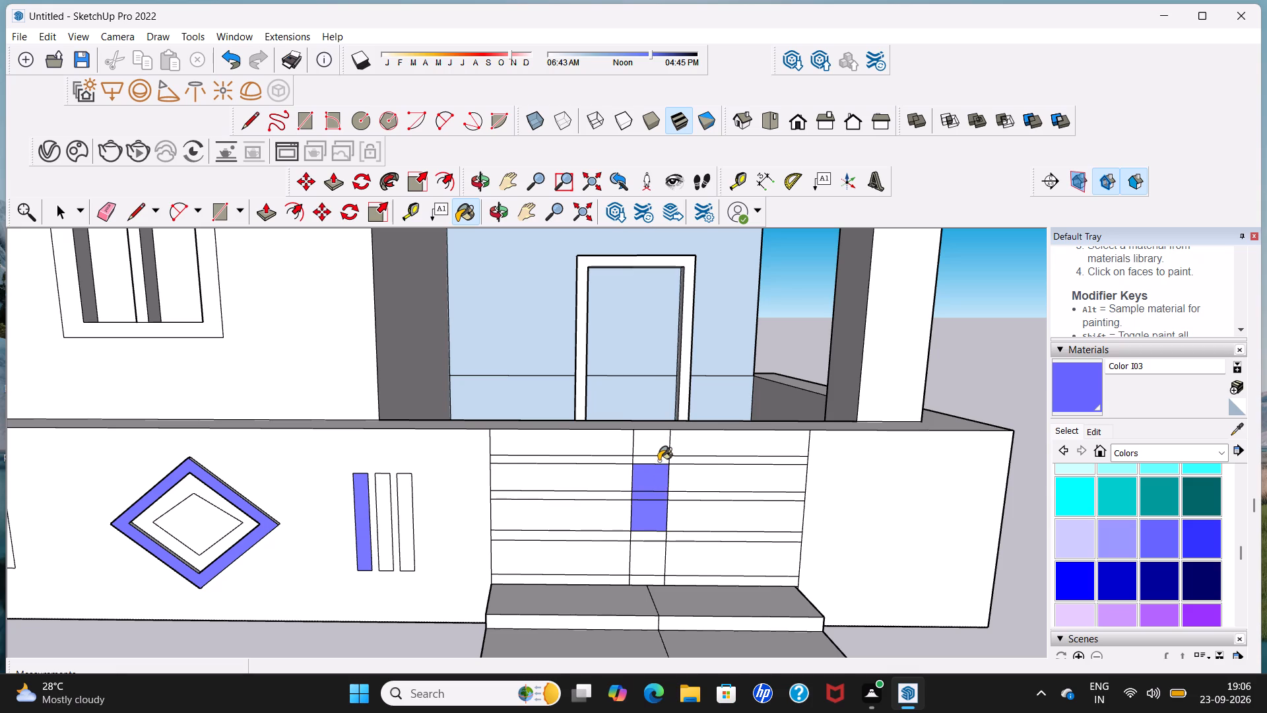
{"action": "left_click", "coordinate": [659, 452]}
{"action": "left_click", "coordinate": [649, 537]}
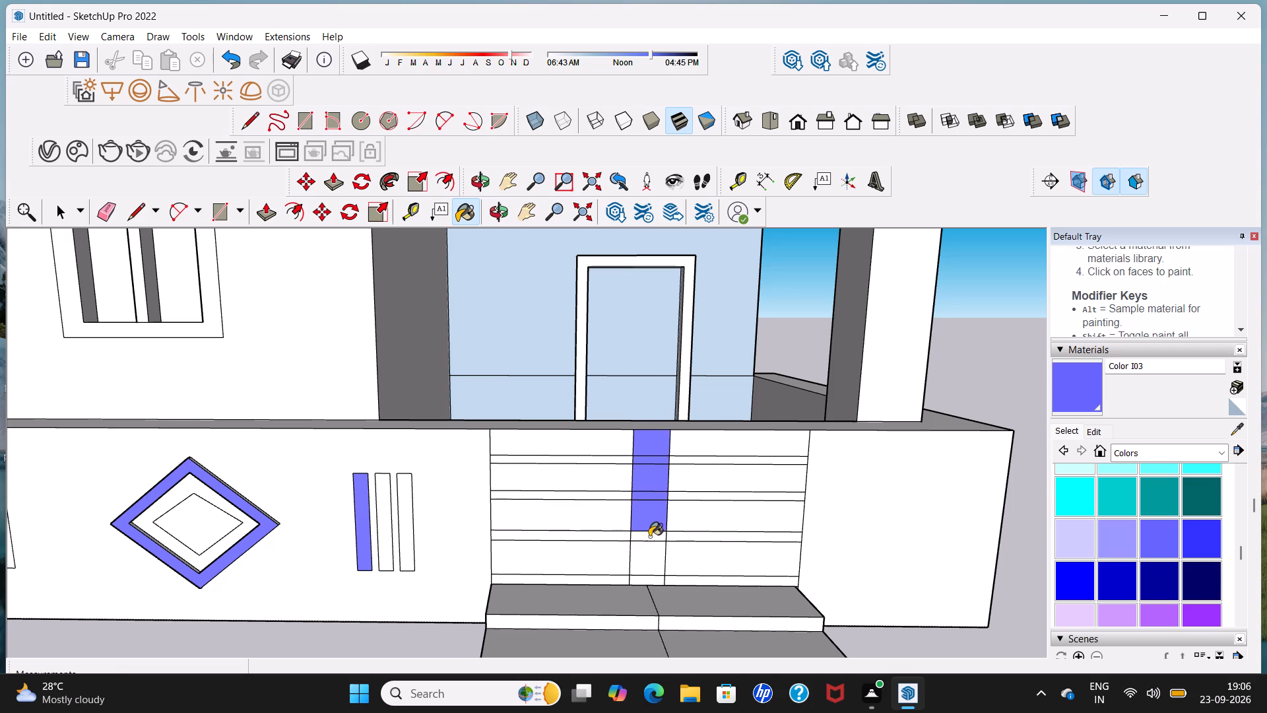
{"action": "left_click", "coordinate": [645, 561]}
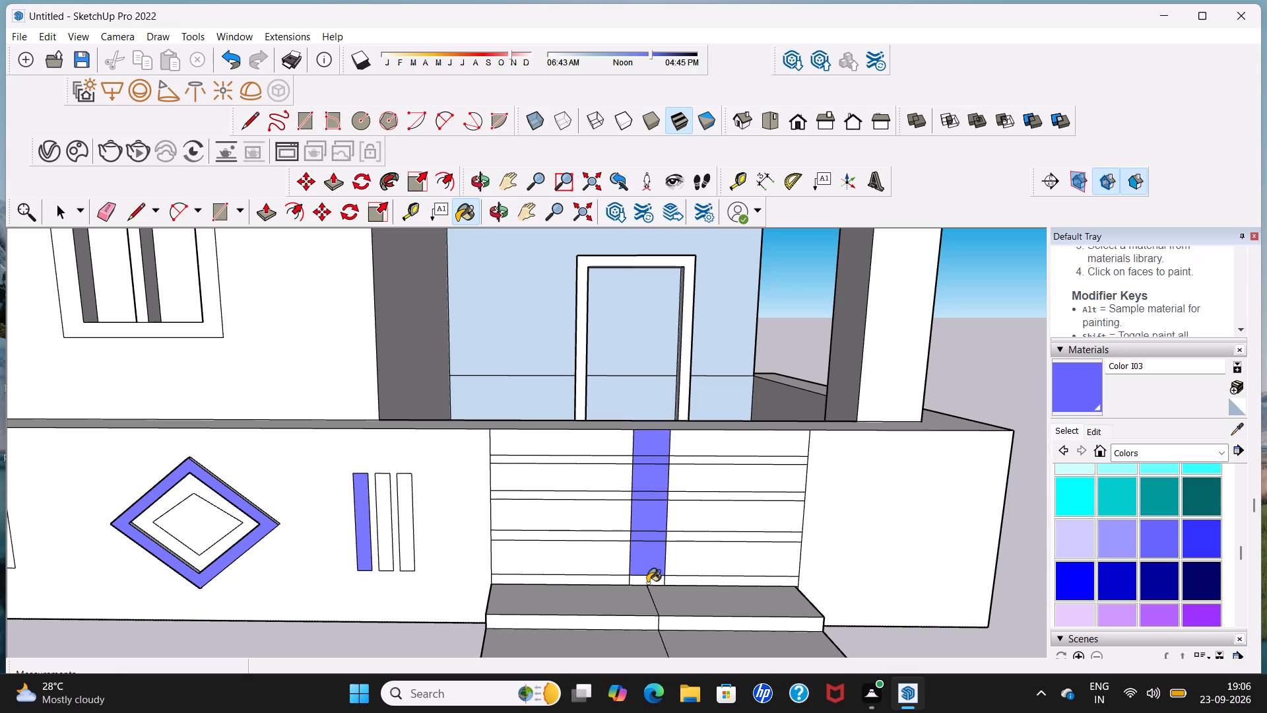
{"action": "left_click", "coordinate": [647, 583]}
Paint the four narrow horizontal bands on both sides of that central vertical band with Color I03.
{"action": "scroll", "coordinate": [610, 515], "scroll_direction": "up", "scroll_amount": 2}
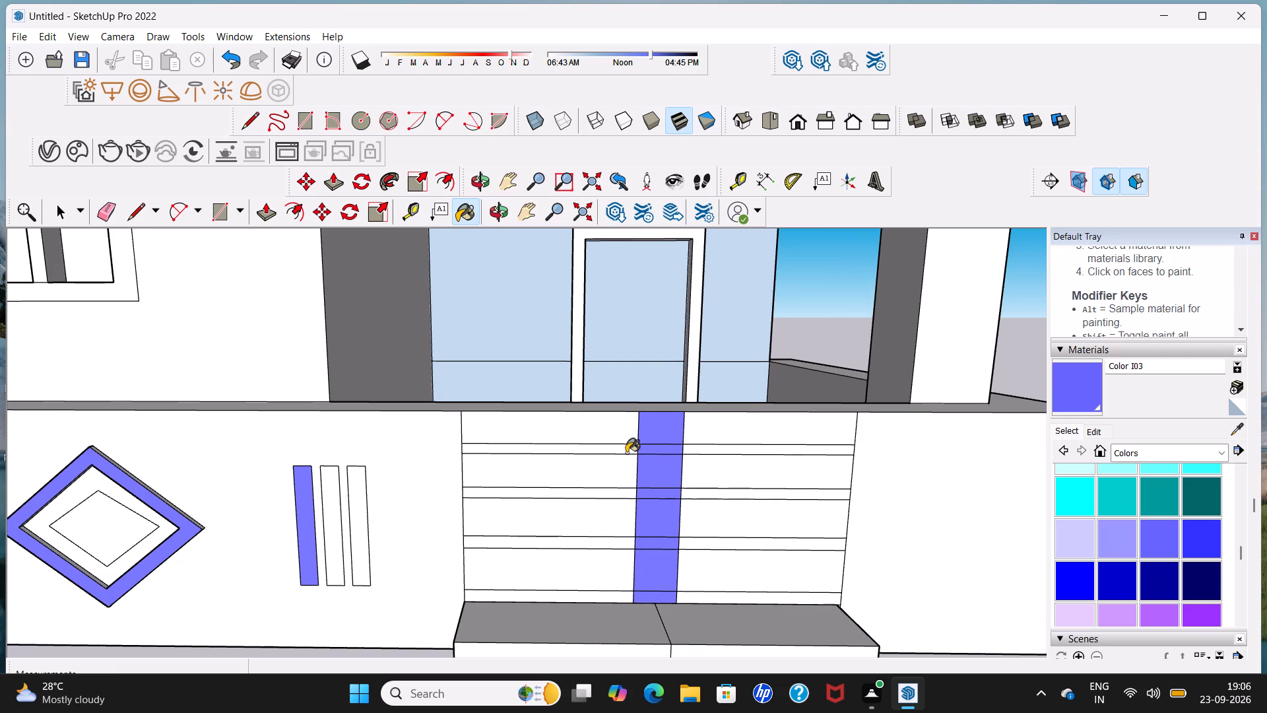
{"action": "left_click", "coordinate": [626, 453]}
{"action": "left_click", "coordinate": [625, 492]}
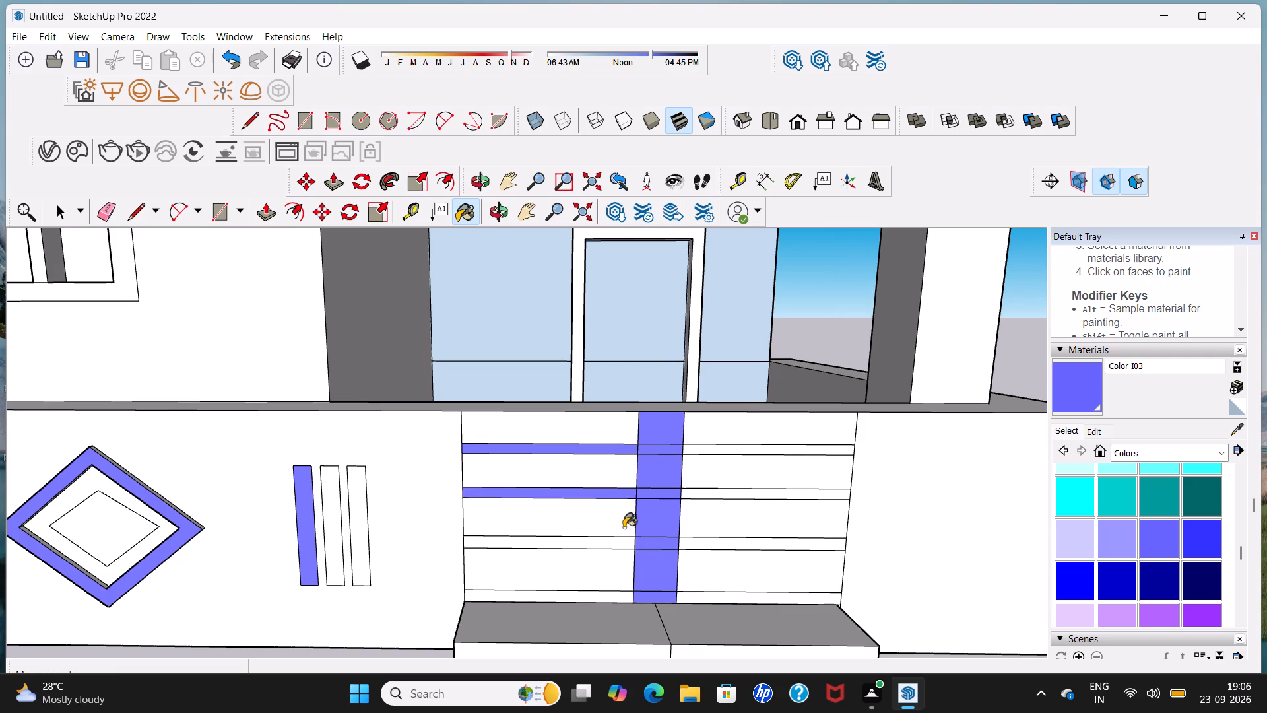
{"action": "left_click", "coordinate": [622, 543]}
{"action": "left_click", "coordinate": [608, 601]}
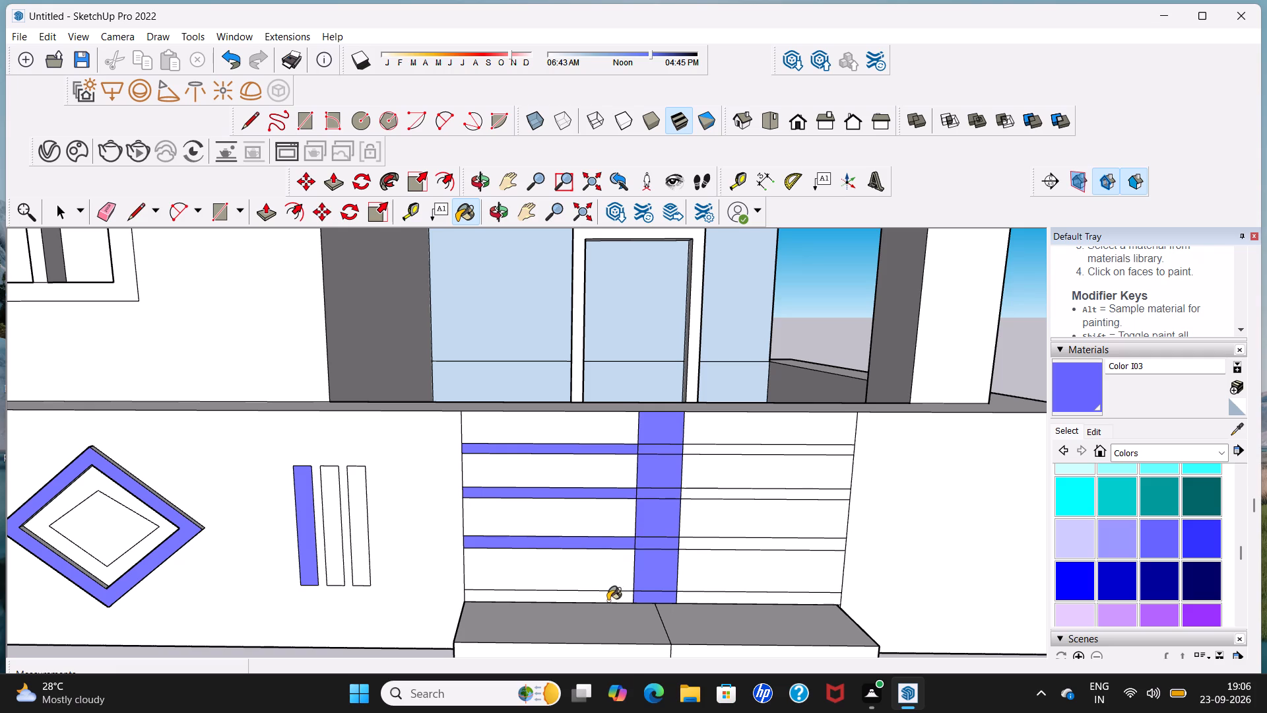
{"action": "left_click", "coordinate": [693, 594]}
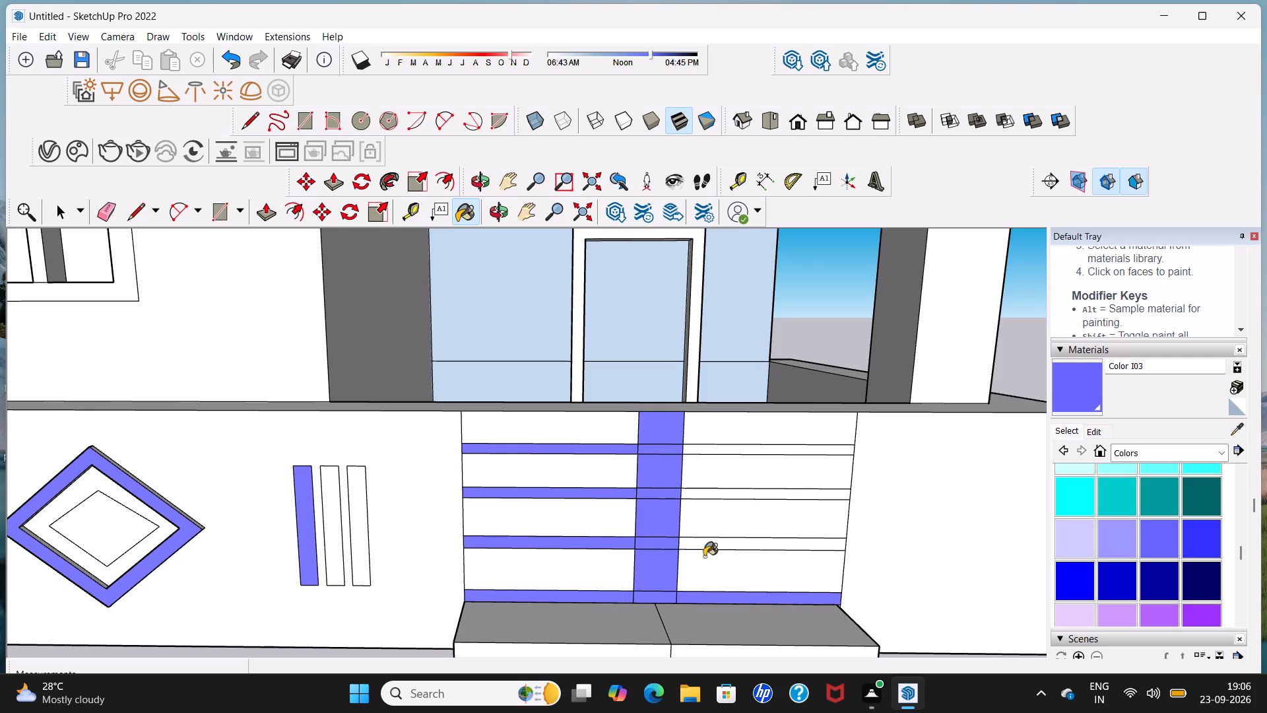
{"action": "left_click", "coordinate": [704, 541]}
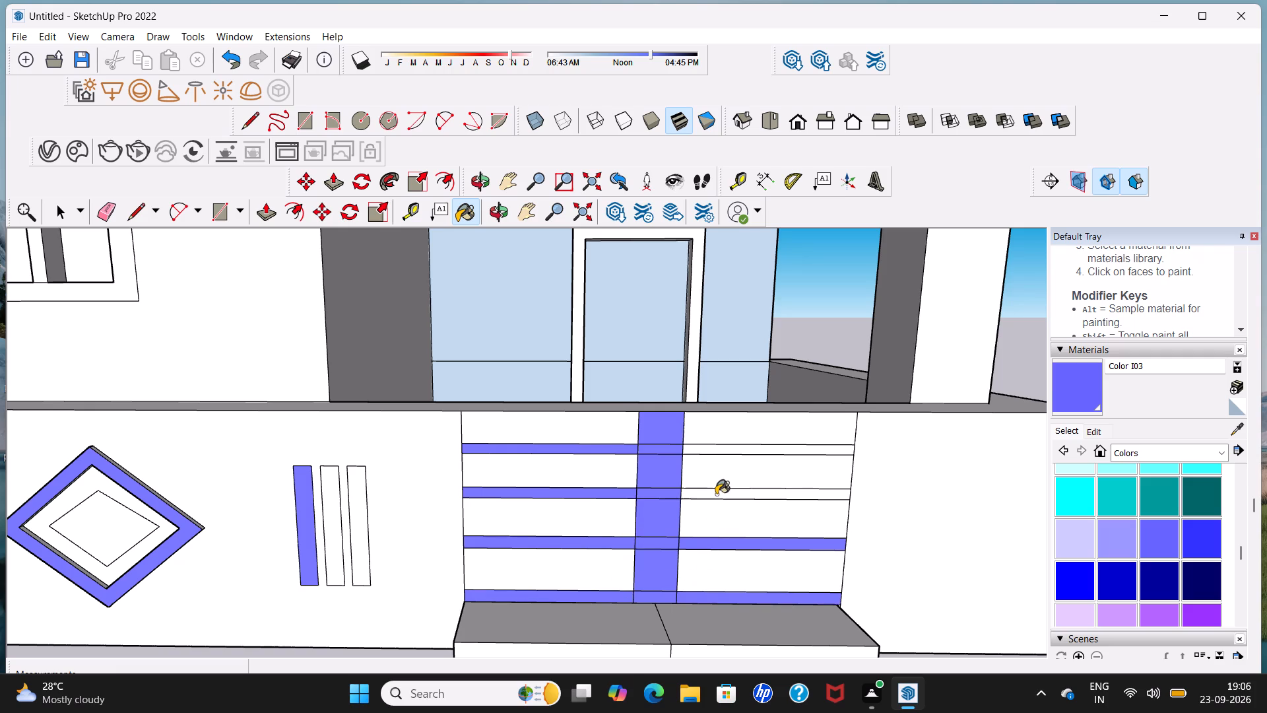
{"action": "left_click", "coordinate": [716, 494]}
{"action": "left_click", "coordinate": [727, 449]}
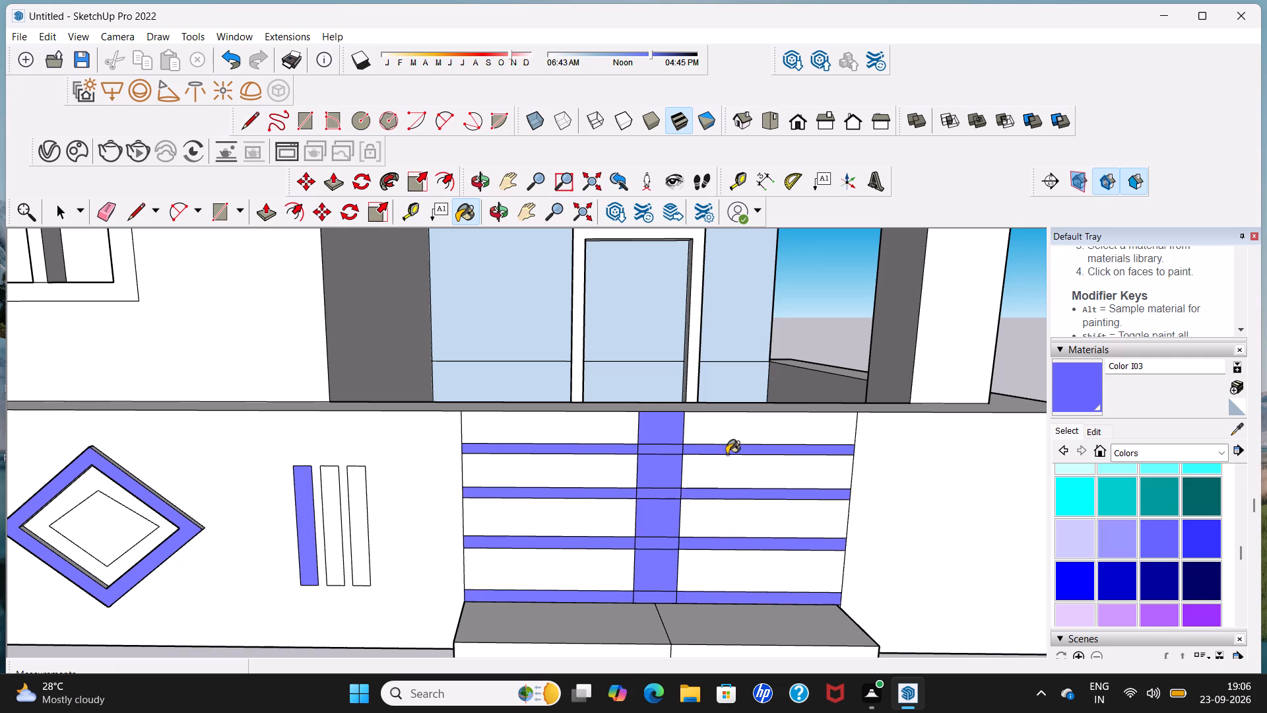
Paint the narrow band between the ground and first floors on the windowed side wall with Color I03.
{"action": "scroll", "coordinate": [716, 479], "scroll_direction": "down", "scroll_amount": 13}
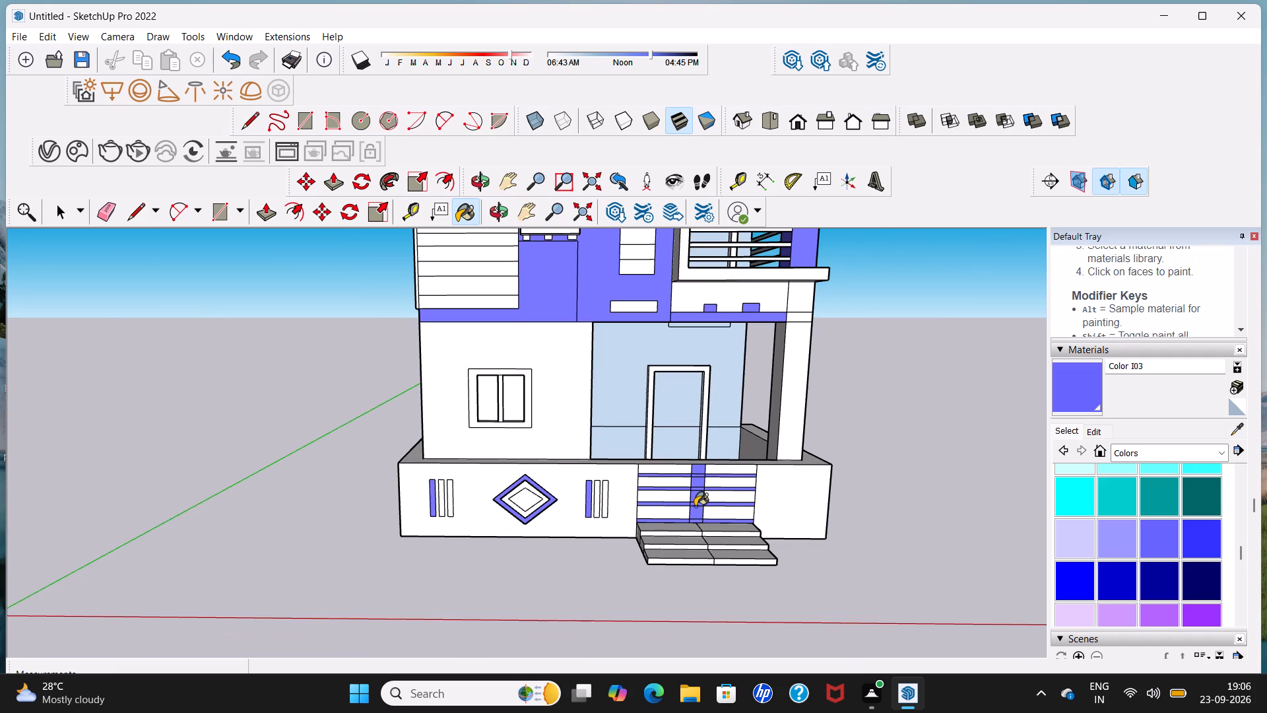
{"action": "middle_click_drag", "start_coordinate": [444, 424], "coordinate": [767, 487]}
{"action": "scroll", "coordinate": [358, 393], "scroll_direction": "up", "scroll_amount": 4}
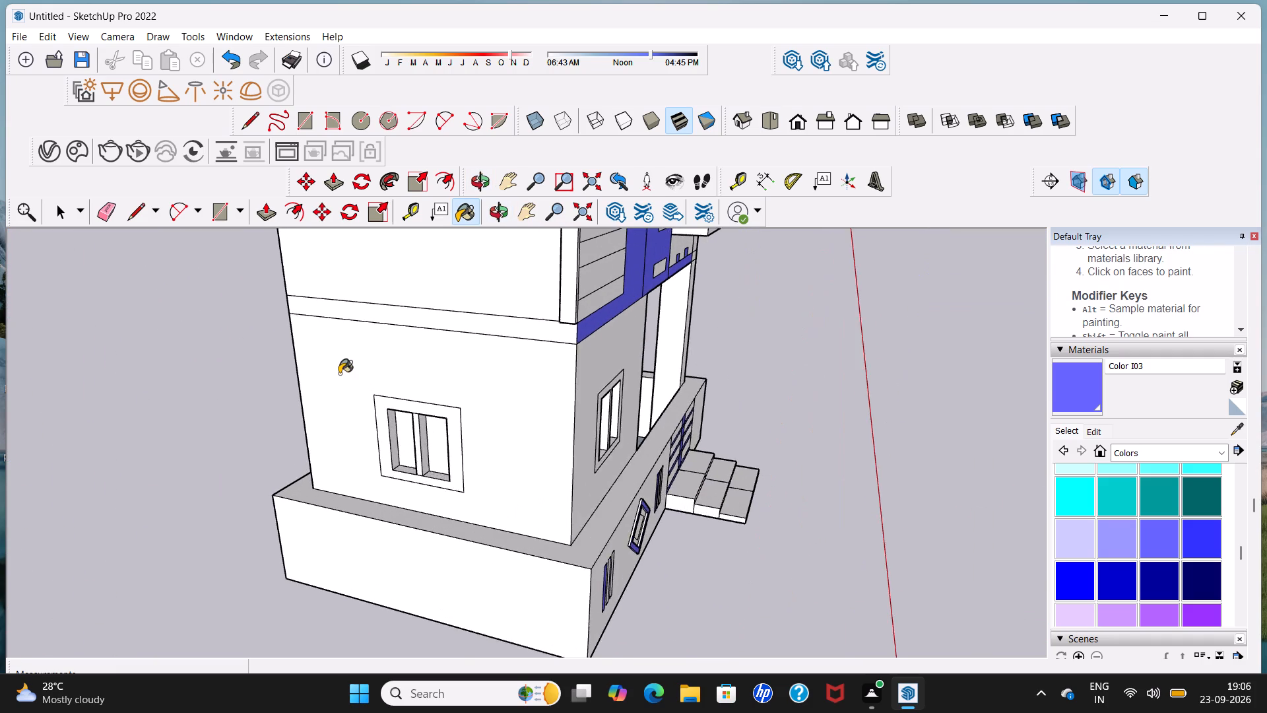
{"action": "left_click", "coordinate": [511, 315]}
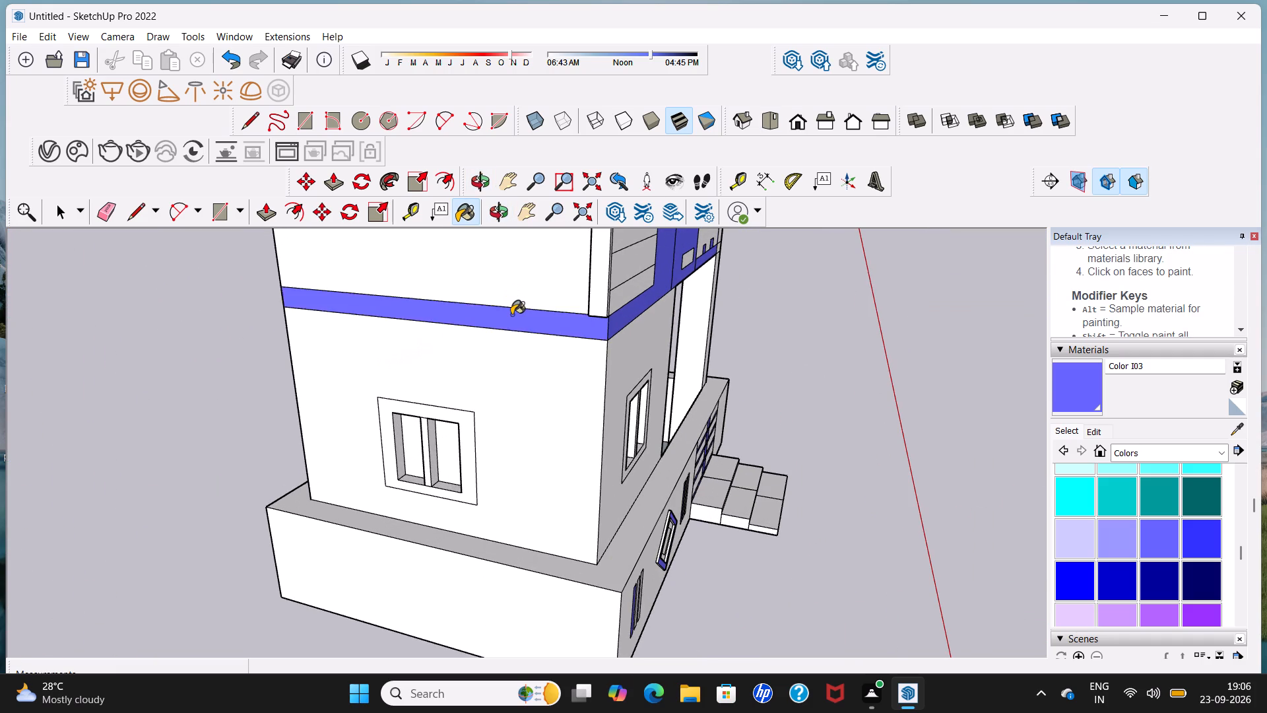
Paint the narrow upper horizontal band between the first and second floors on the side wall with Color I03.
{"action": "scroll", "coordinate": [510, 317], "scroll_direction": "down", "scroll_amount": 13}
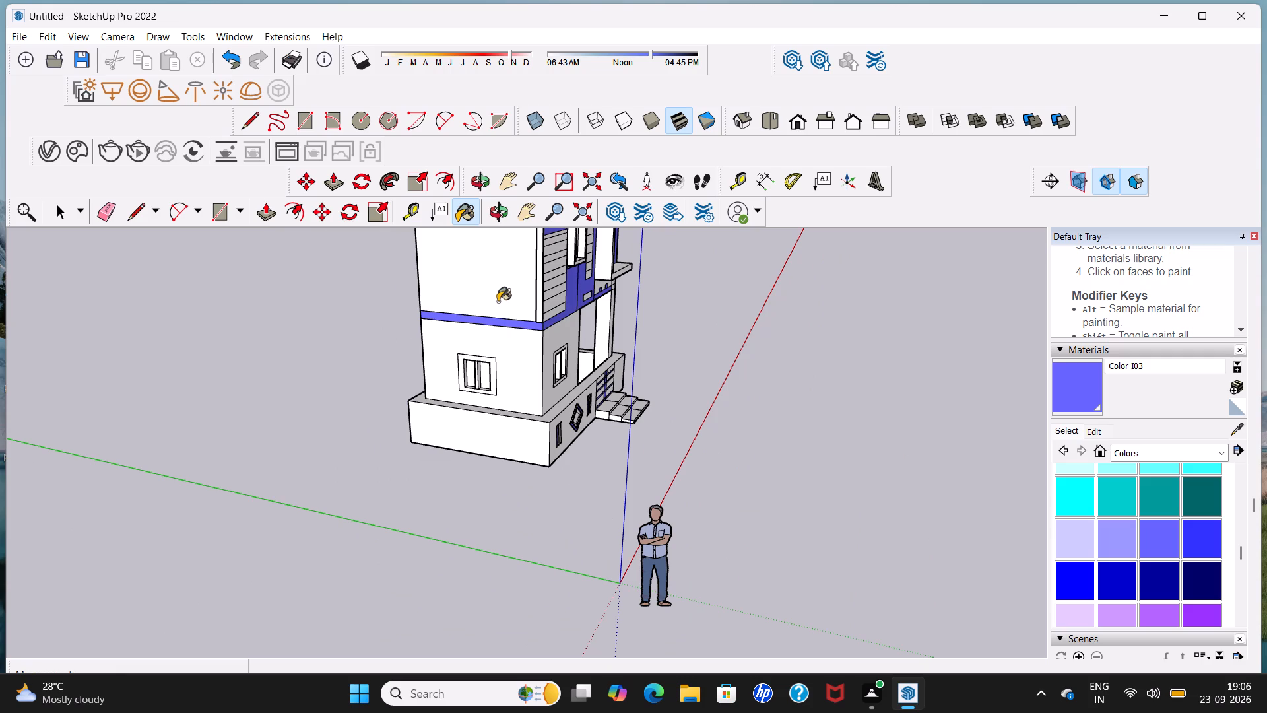
{"action": "middle_click_drag", "start_coordinate": [498, 301], "coordinate": [538, 448], "text": "shift"}
{"action": "scroll", "coordinate": [543, 395], "scroll_direction": "up", "scroll_amount": 3}
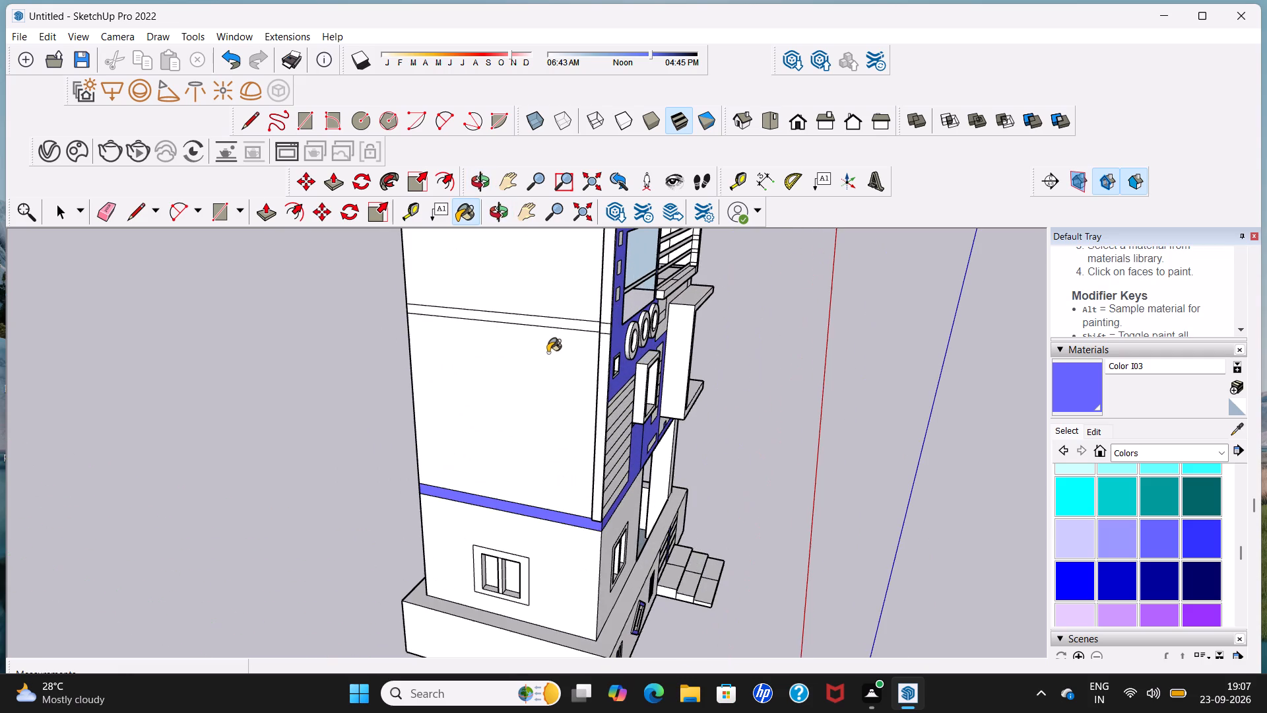
{"action": "scroll", "coordinate": [548, 353], "scroll_direction": "up", "scroll_amount": 1}
{"action": "left_click", "coordinate": [574, 325]}
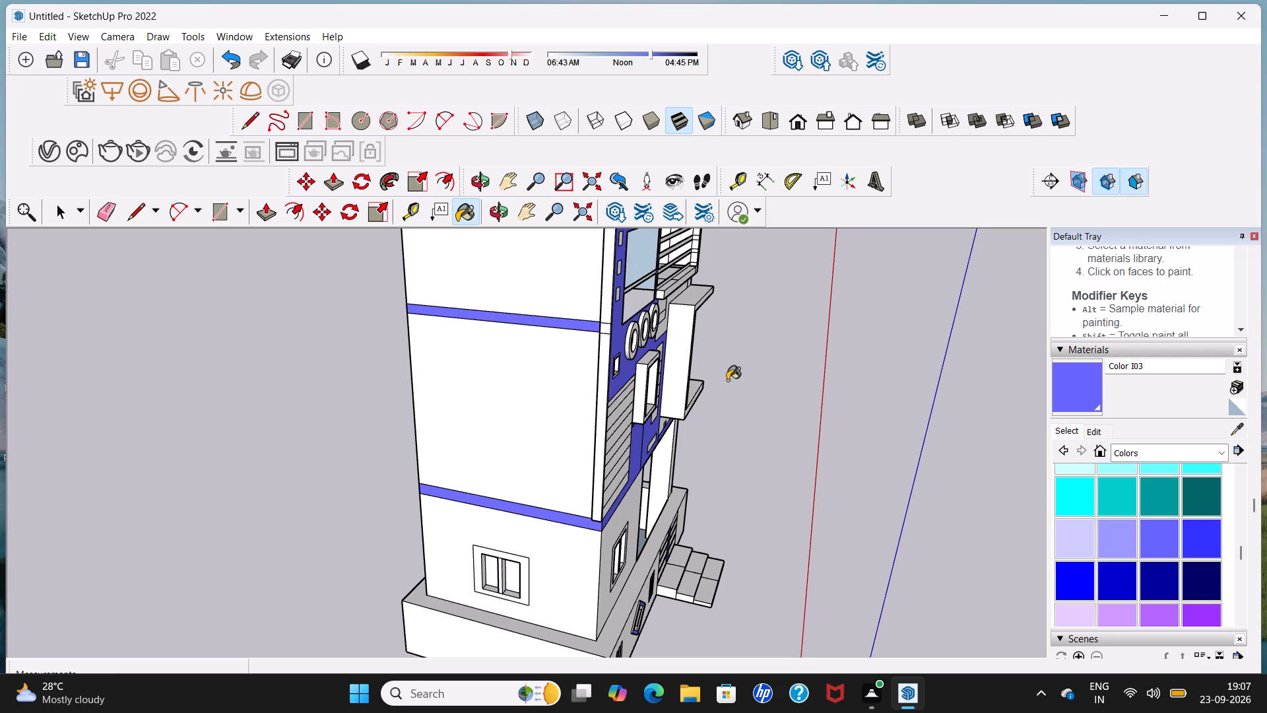
Paint the middle strip of the white front panel between the three rings and the balcony frame with Color I03.
{"action": "middle_click_drag", "start_coordinate": [669, 320], "coordinate": [412, 366]}
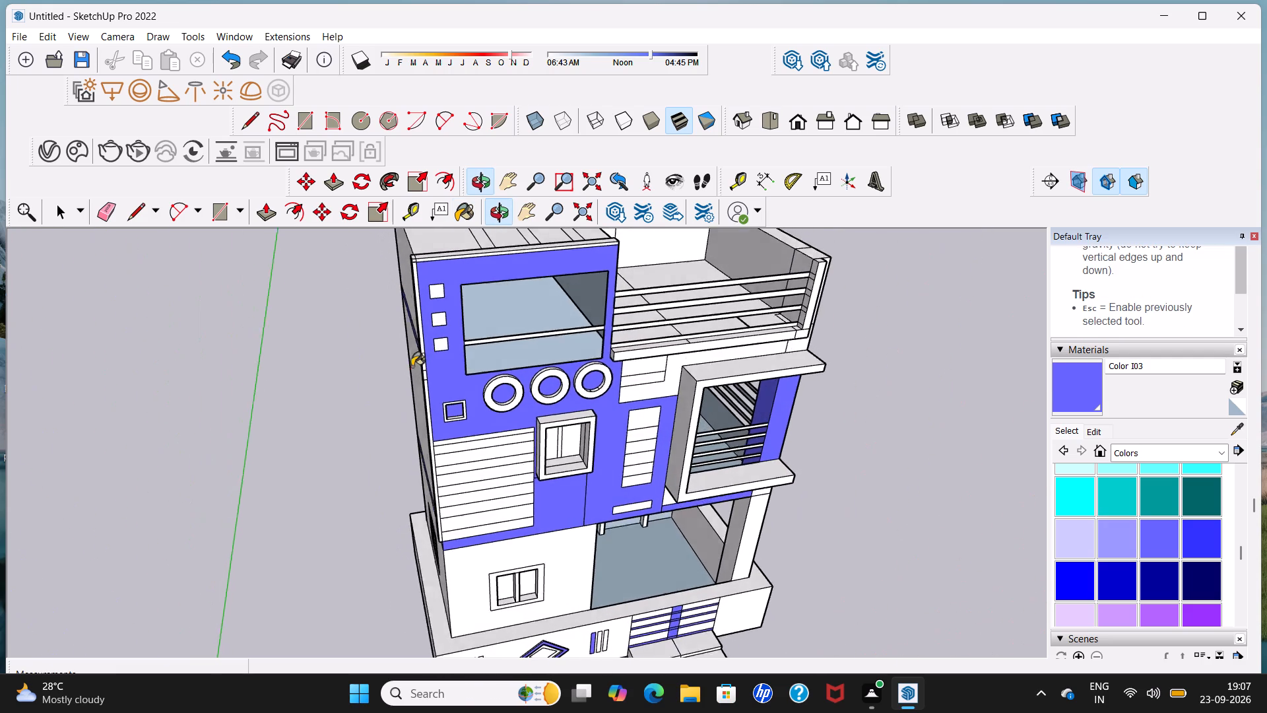
{"action": "middle_click_drag", "start_coordinate": [412, 366], "coordinate": [416, 370]}
{"action": "scroll", "coordinate": [639, 374], "scroll_direction": "up", "scroll_amount": 4}
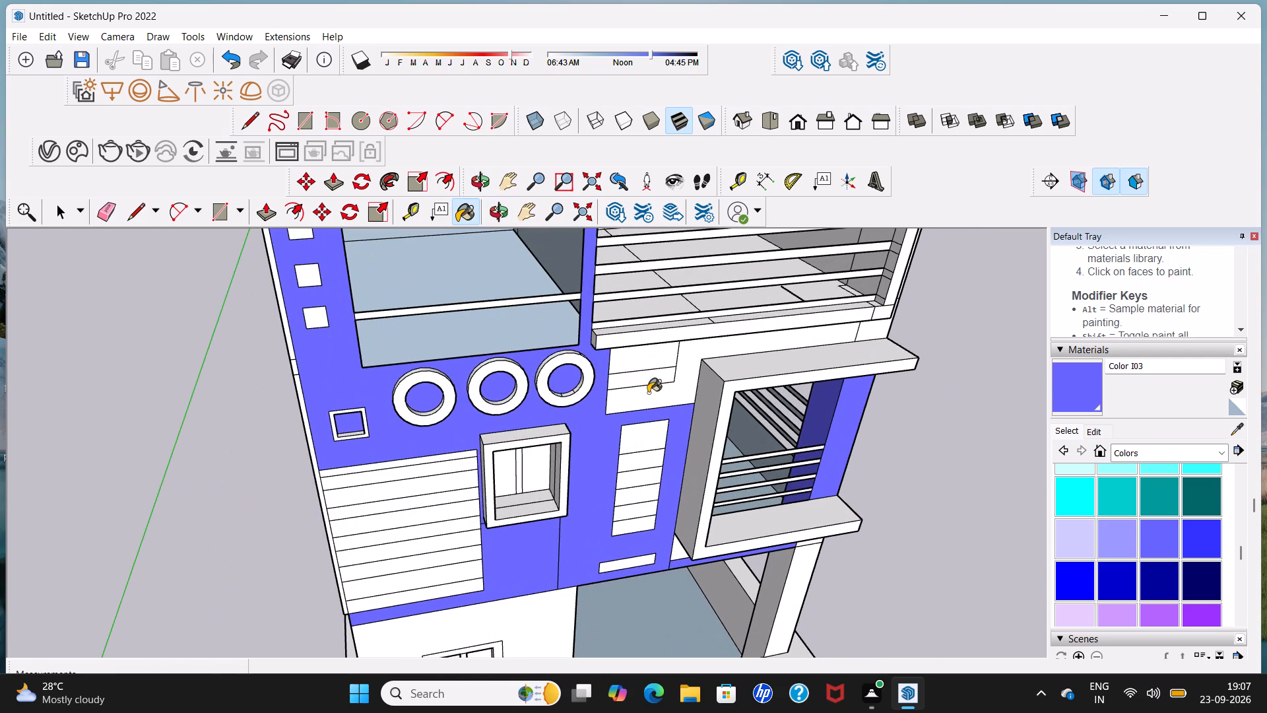
{"action": "left_click", "coordinate": [651, 380]}
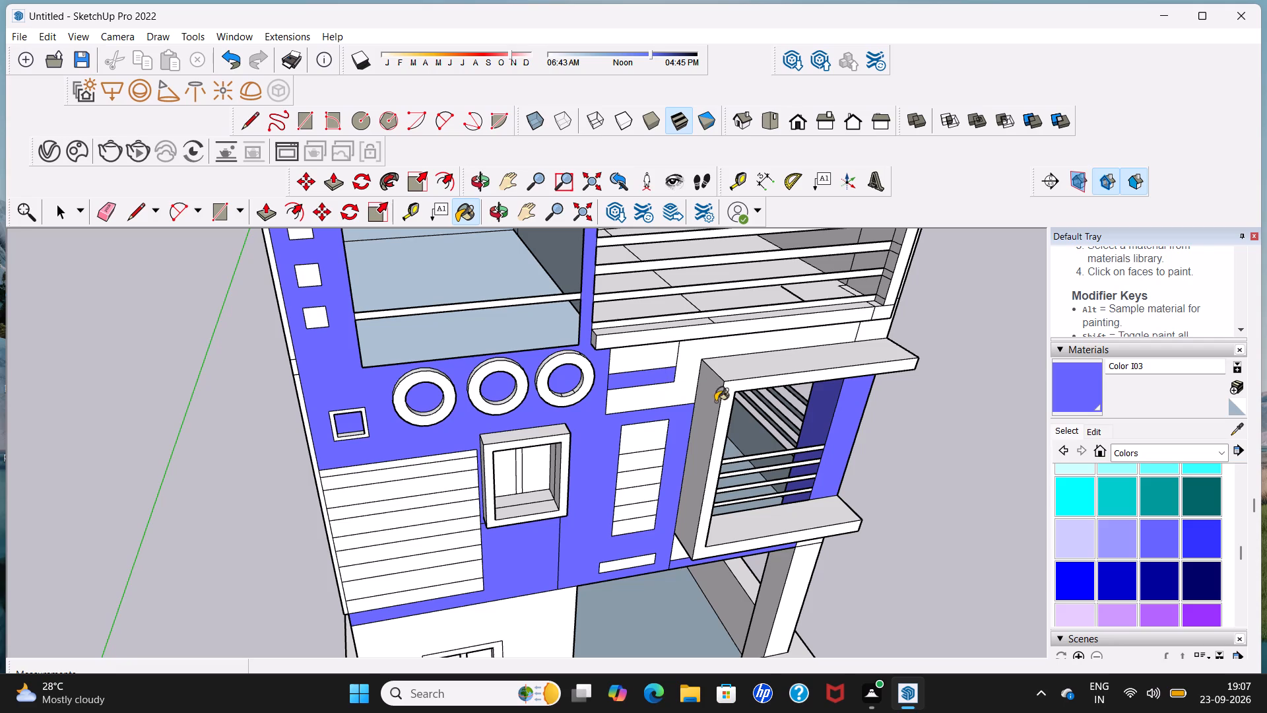
Choose the orange Color B04 and paint the front face of the projecting first-floor window frame with it.
{"action": "scroll", "coordinate": [1202, 498], "scroll_direction": "down", "scroll_amount": 3}
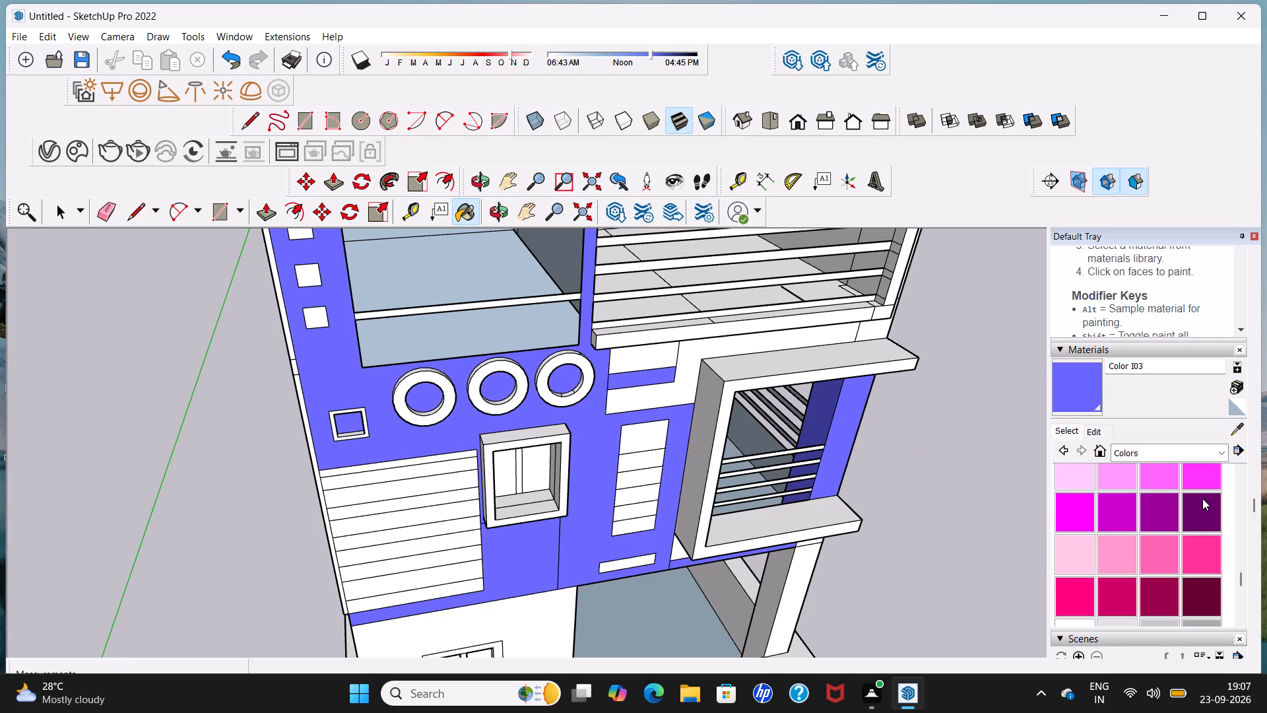
{"action": "scroll", "coordinate": [1202, 498], "scroll_direction": "down", "scroll_amount": 3}
{"action": "scroll", "coordinate": [1202, 498], "scroll_direction": "up", "scroll_amount": 9}
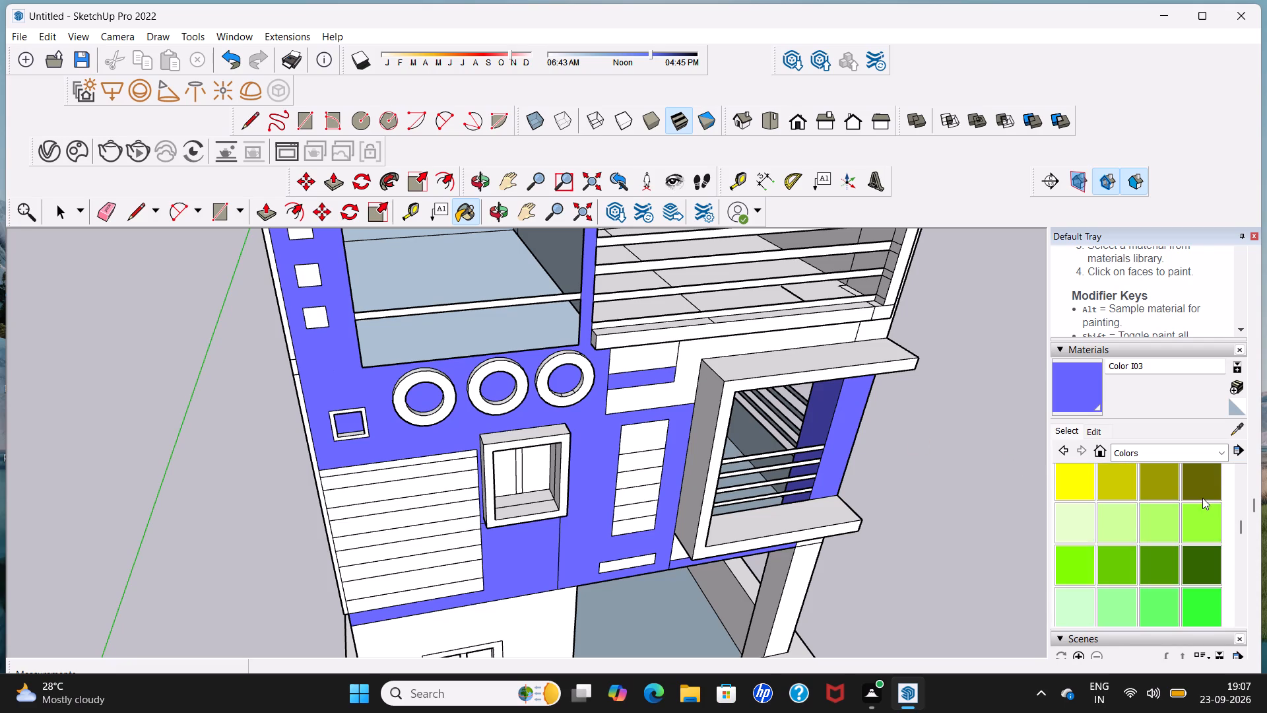
{"action": "scroll", "coordinate": [1202, 498], "scroll_direction": "up", "scroll_amount": 3}
{"action": "scroll", "coordinate": [1202, 498], "scroll_direction": "down", "scroll_amount": 2}
{"action": "scroll", "coordinate": [1202, 498], "scroll_direction": "up", "scroll_amount": 1}
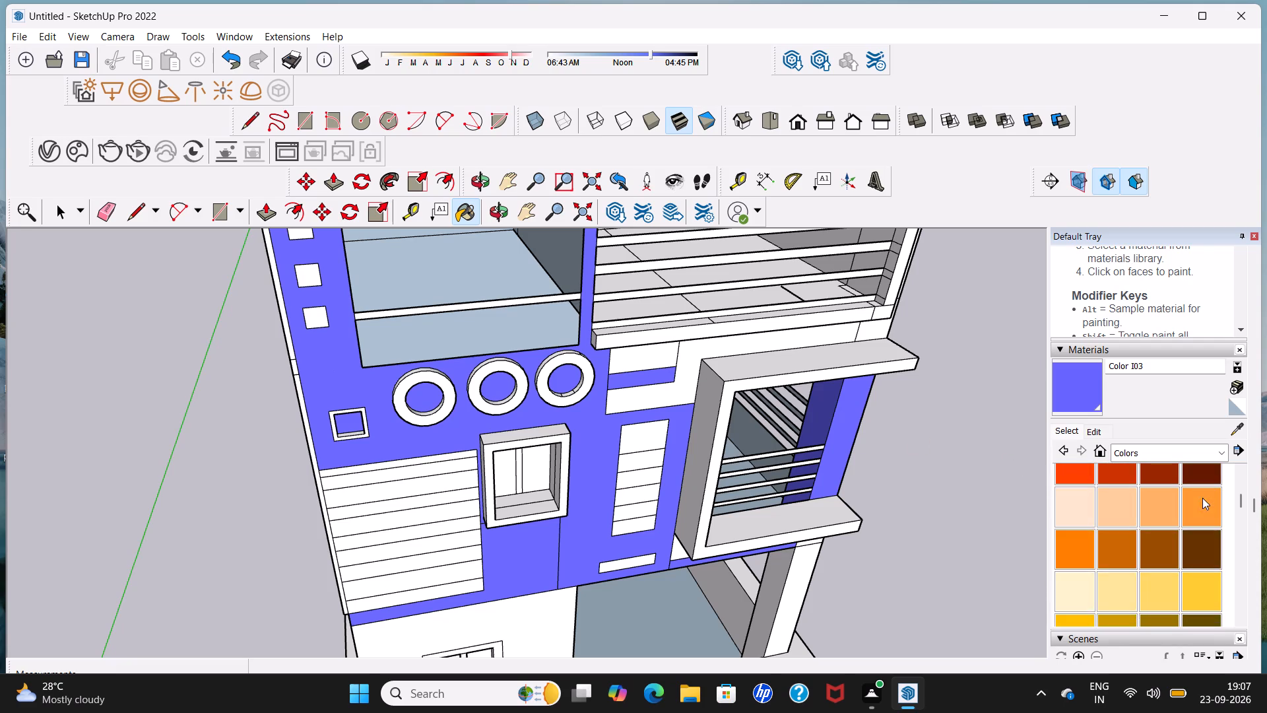
{"action": "scroll", "coordinate": [1202, 498], "scroll_direction": "up", "scroll_amount": 4}
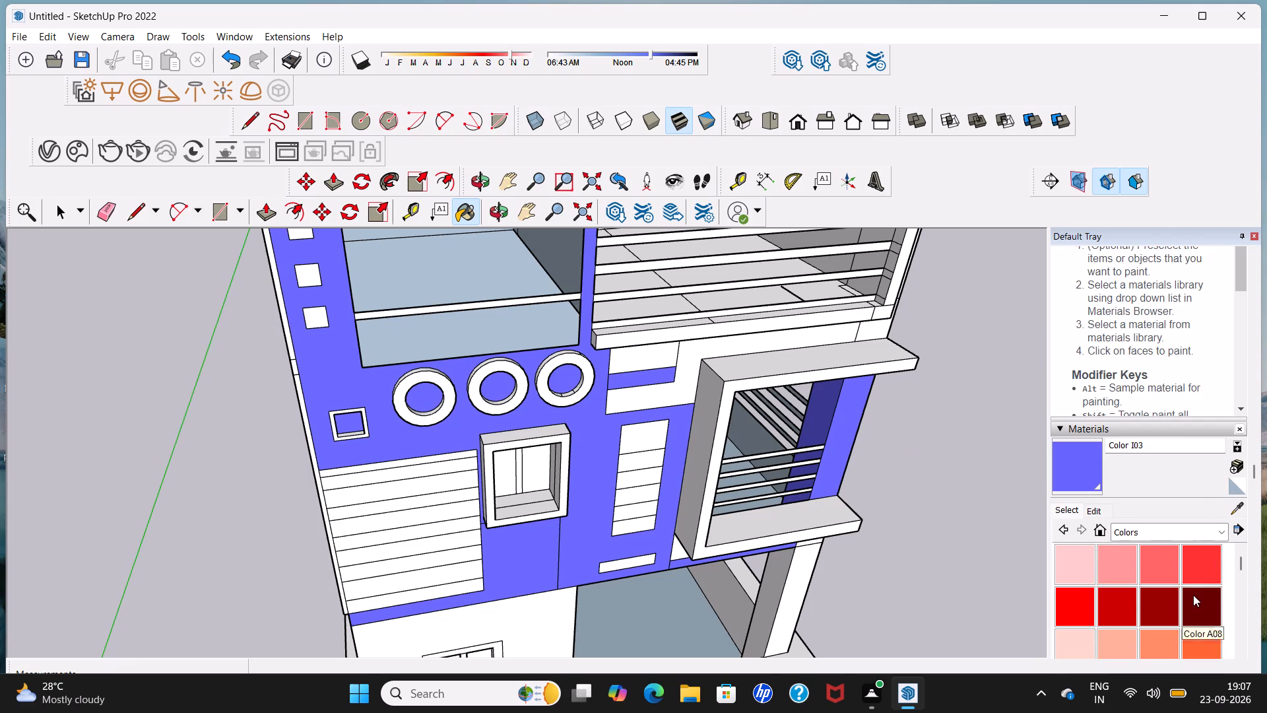
{"action": "scroll", "coordinate": [1193, 595], "scroll_direction": "down", "scroll_amount": 2}
{"action": "scroll", "coordinate": [1193, 595], "scroll_direction": "up", "scroll_amount": 2}
{"action": "scroll", "coordinate": [1193, 595], "scroll_direction": "down", "scroll_amount": 1}
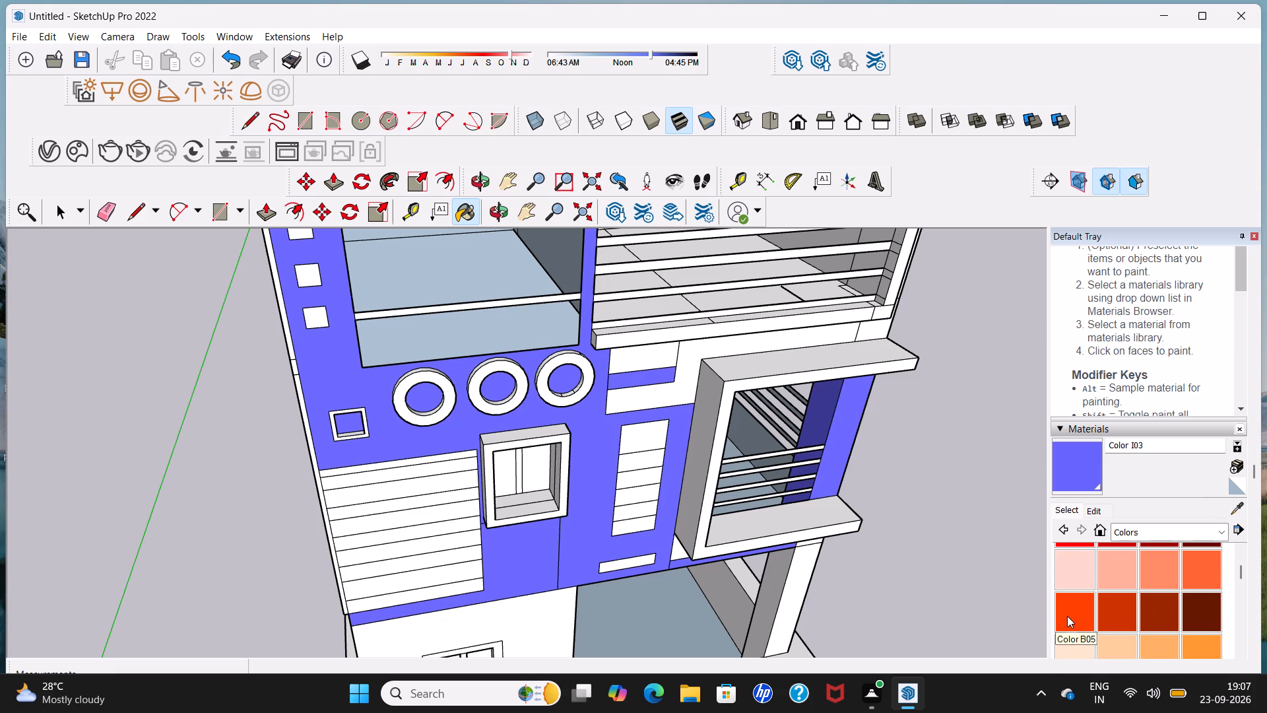
{"action": "left_click", "coordinate": [1067, 616]}
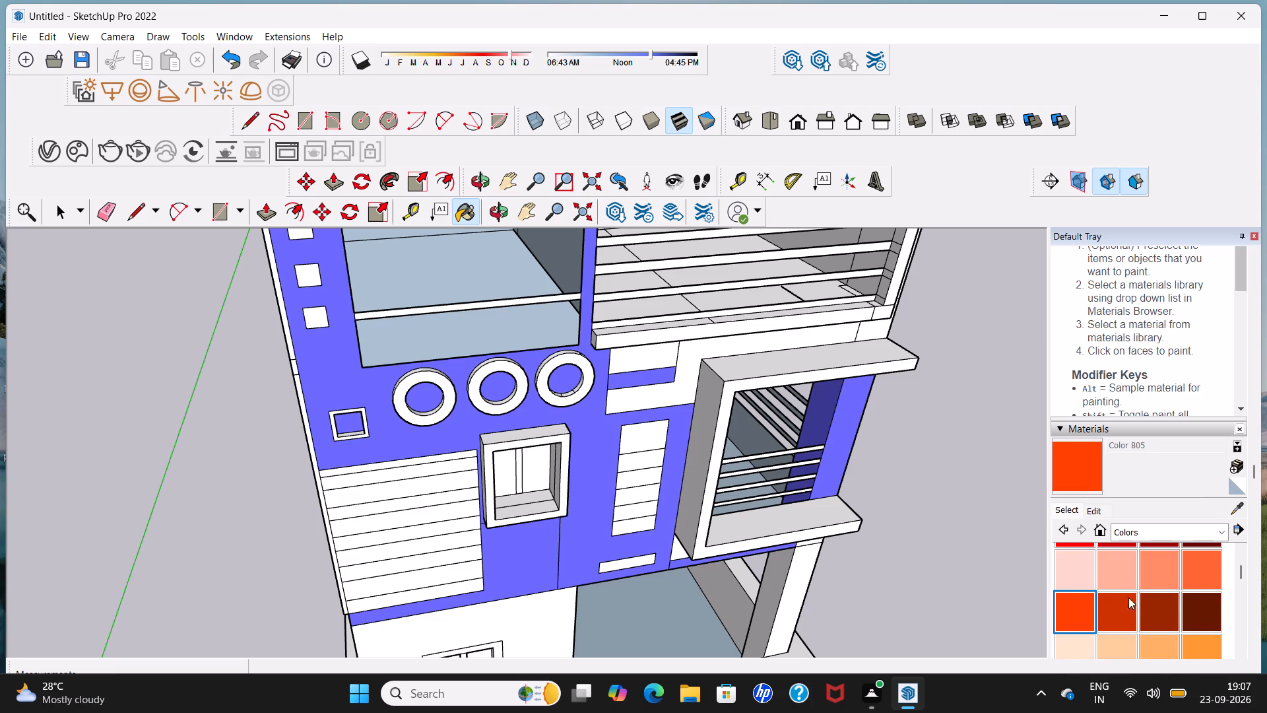
{"action": "left_click", "coordinate": [1195, 572]}
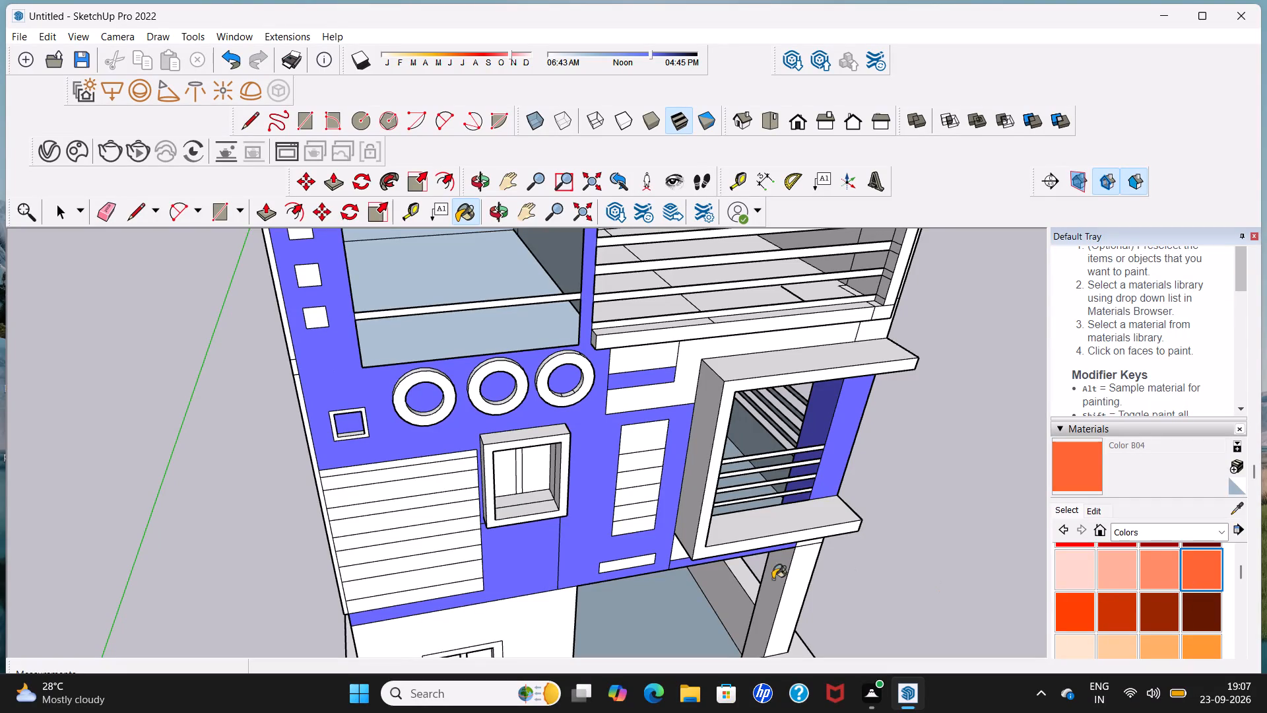
{"action": "scroll", "coordinate": [445, 512], "scroll_direction": "up", "scroll_amount": 2}
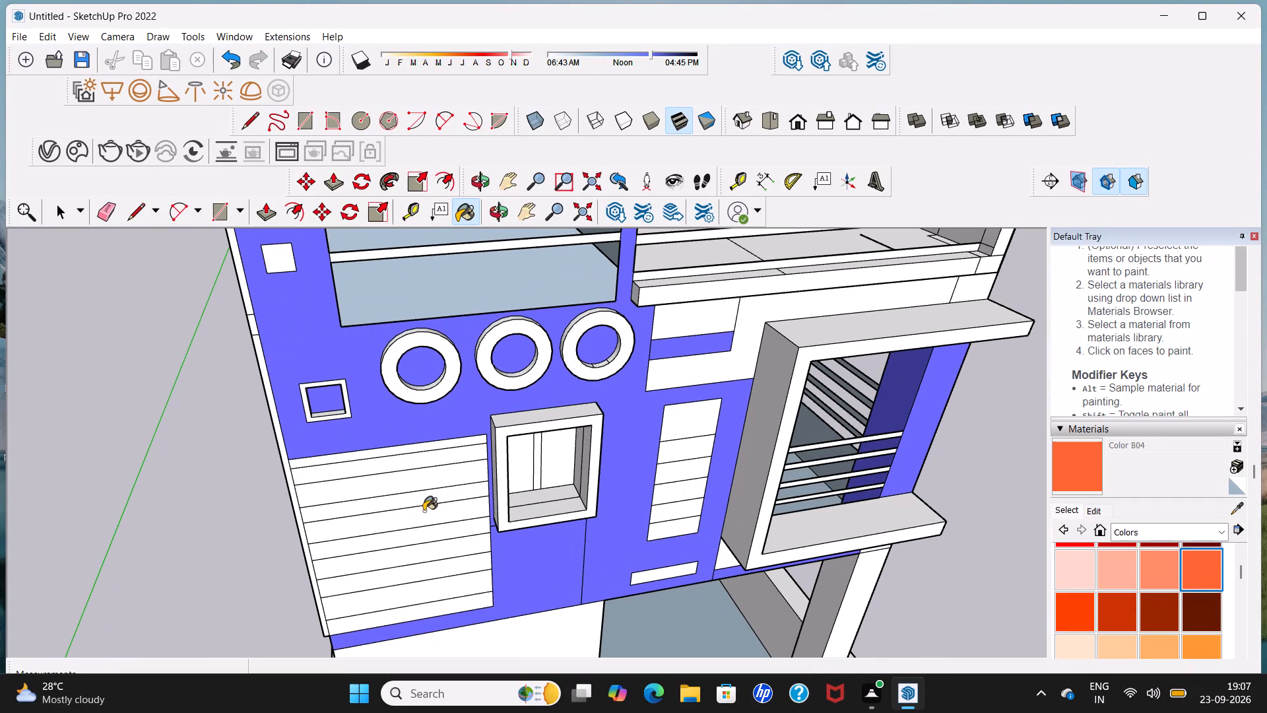
{"action": "left_click", "coordinate": [498, 448]}
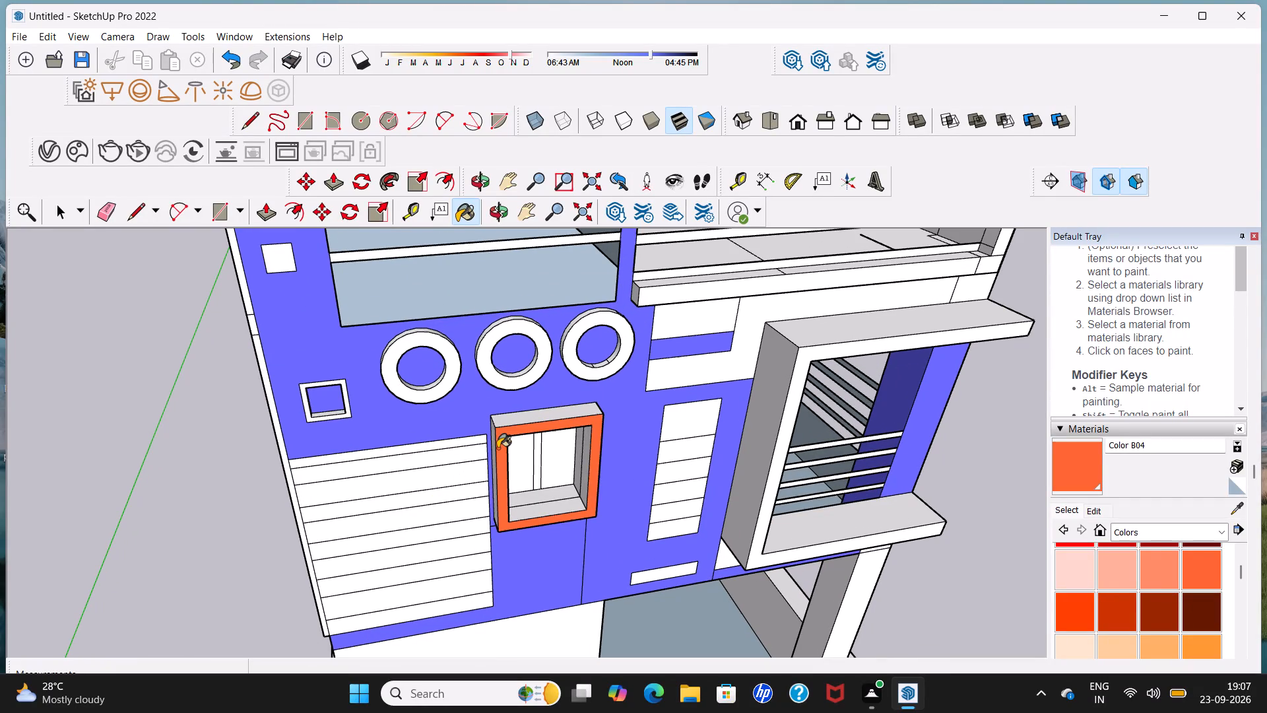
Paint the underside and the balcony-facing outer side of the projecting first-floor window frame with Color B04.
{"action": "middle_click_drag", "start_coordinate": [589, 498], "coordinate": [518, 388]}
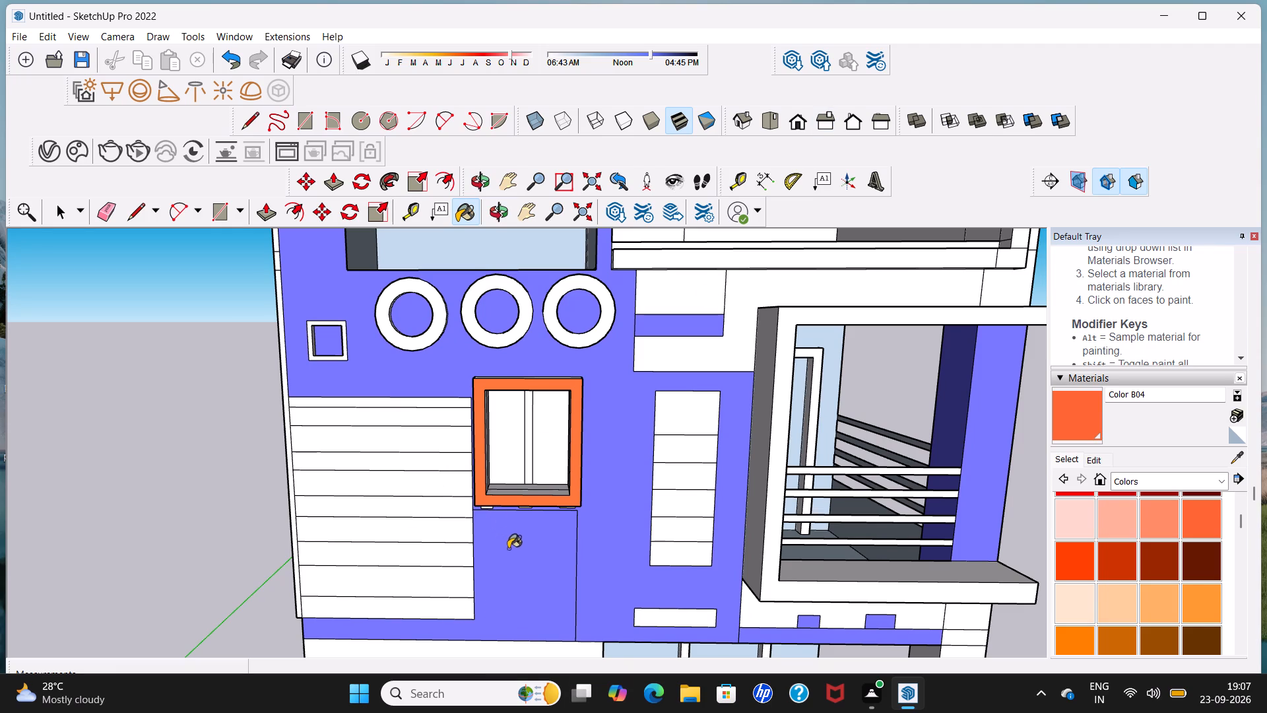
{"action": "middle_click", "coordinate": [522, 526]}
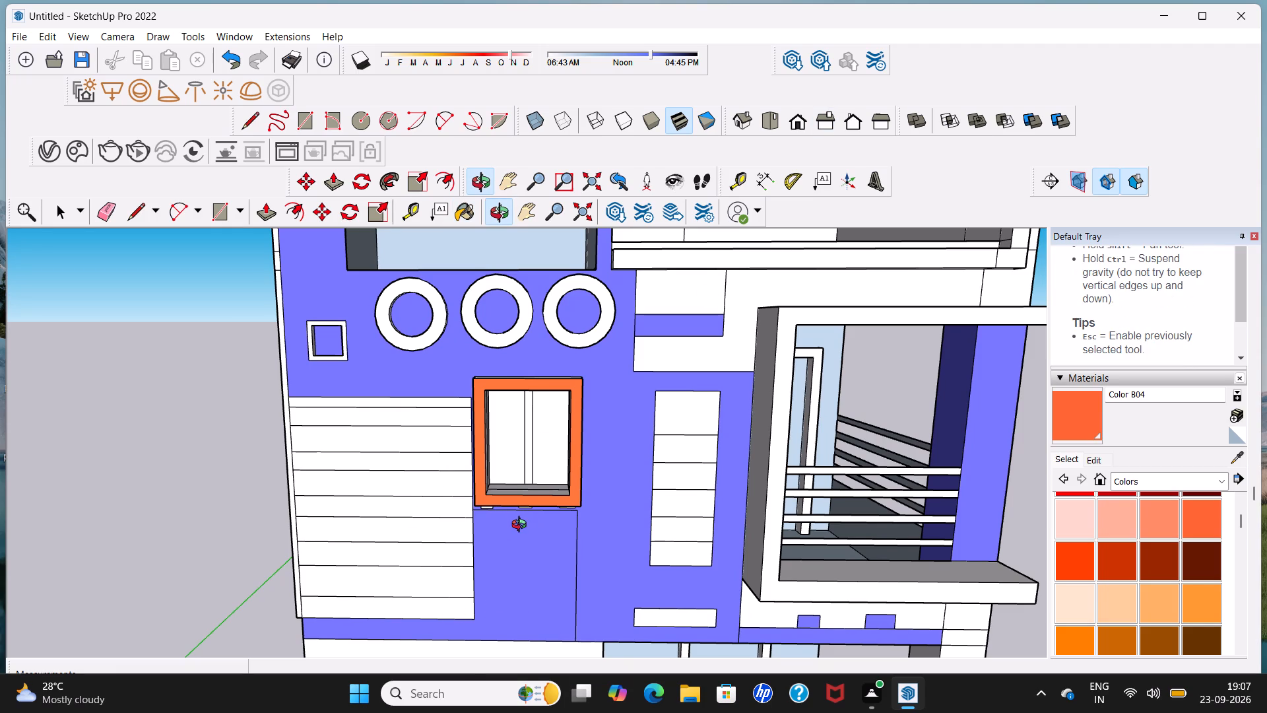
{"action": "middle_click_drag", "start_coordinate": [522, 526], "coordinate": [522, 523]}
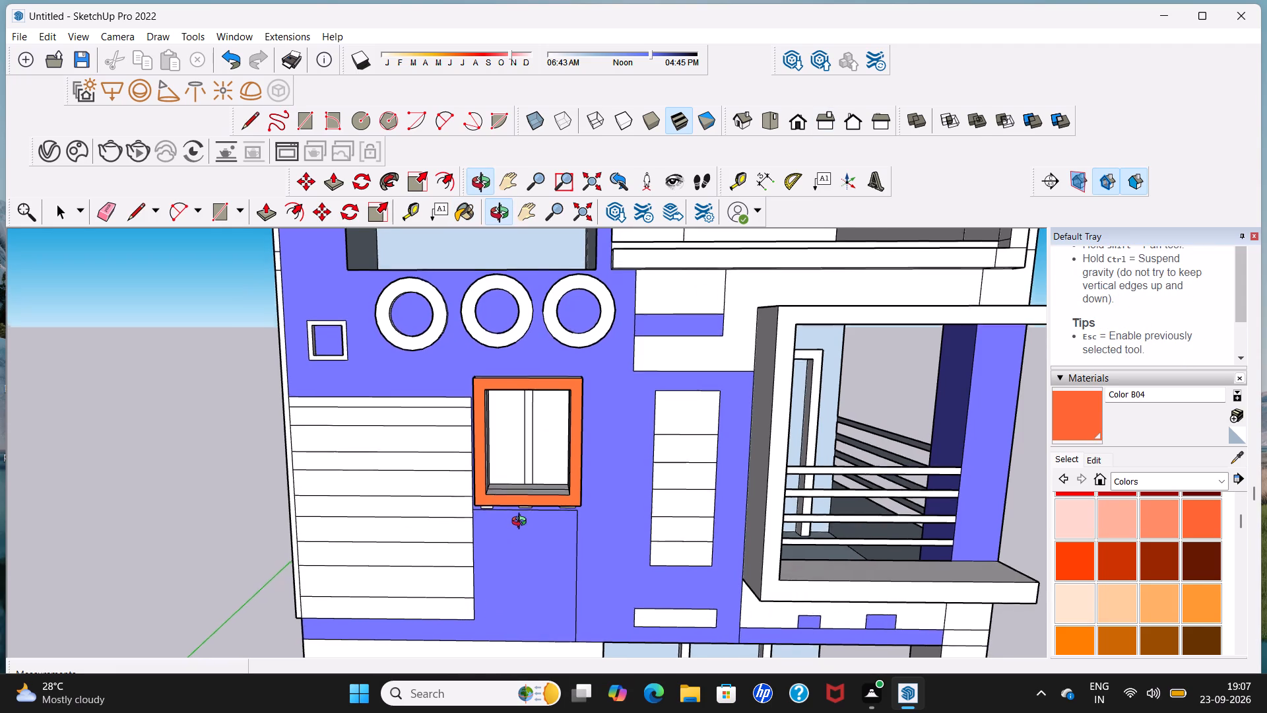
{"action": "middle_click_drag", "start_coordinate": [522, 523], "coordinate": [523, 405]}
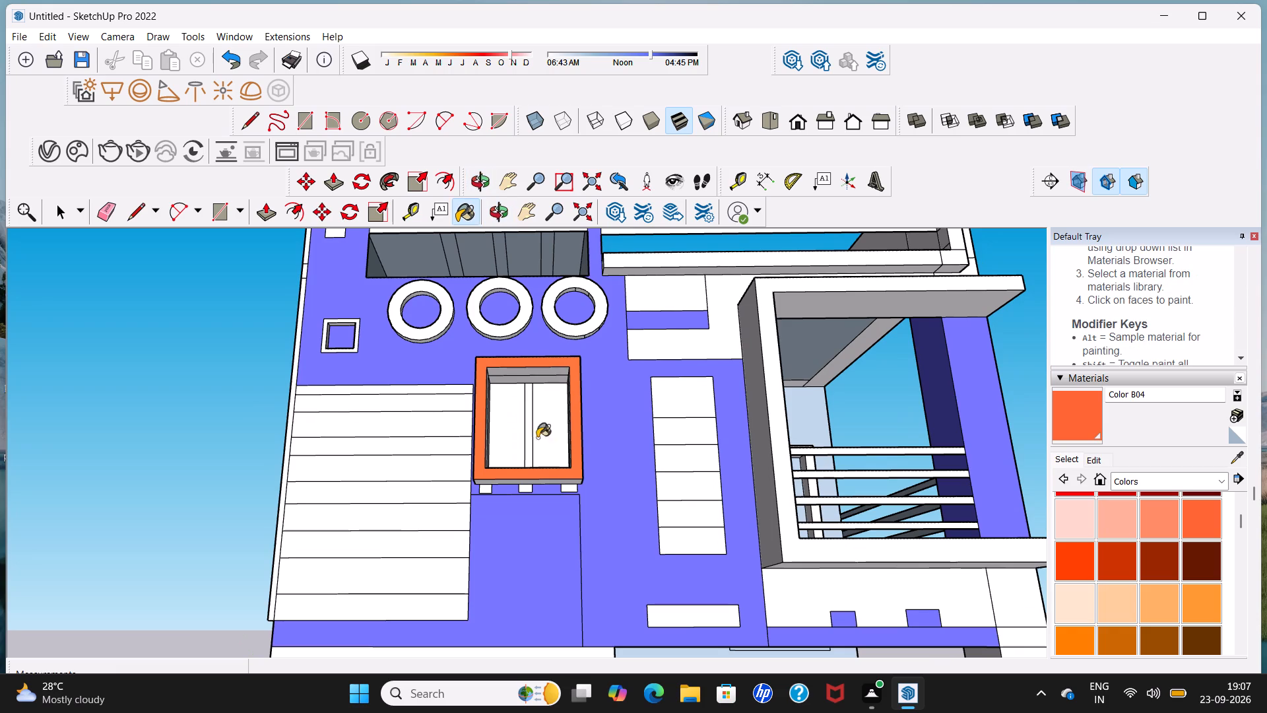
{"action": "middle_click_drag", "start_coordinate": [540, 510], "coordinate": [542, 459]}
{"action": "scroll", "coordinate": [542, 467], "scroll_direction": "up", "scroll_amount": 6}
{"action": "left_click", "coordinate": [542, 460]}
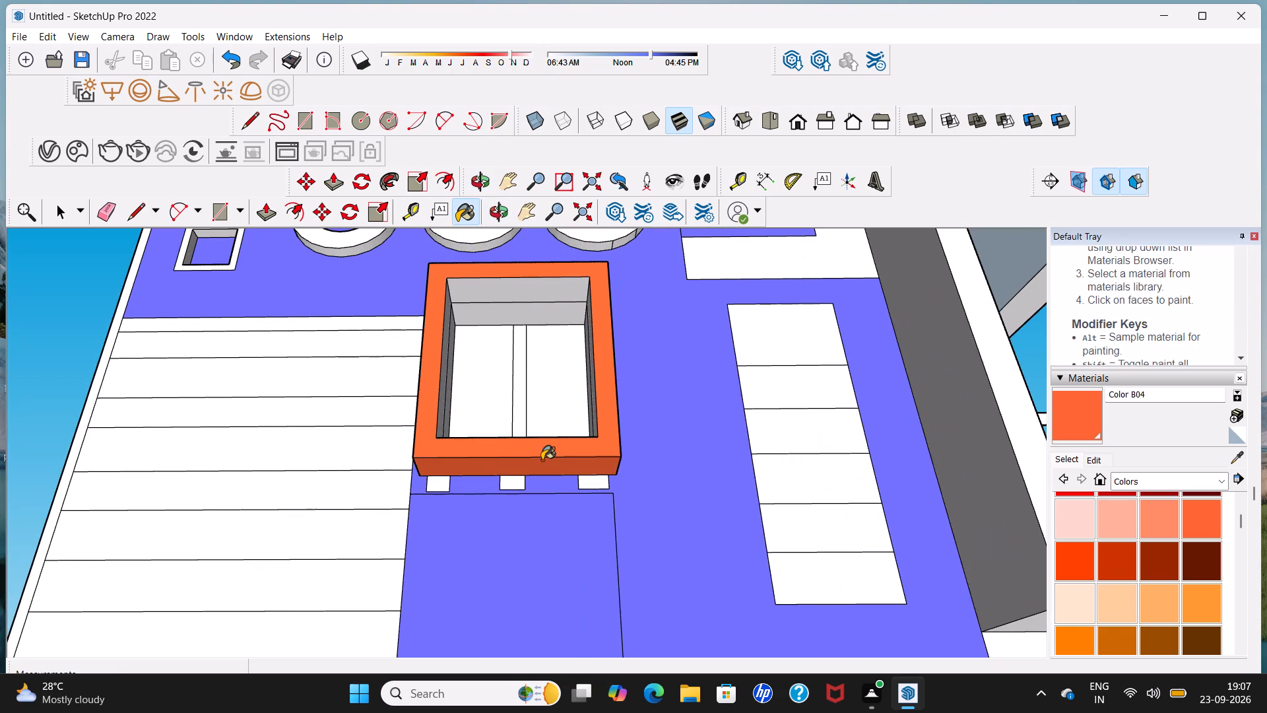
{"action": "middle_click_drag", "start_coordinate": [587, 442], "coordinate": [354, 469]}
{"action": "scroll", "coordinate": [538, 388], "scroll_direction": "up", "scroll_amount": 3}
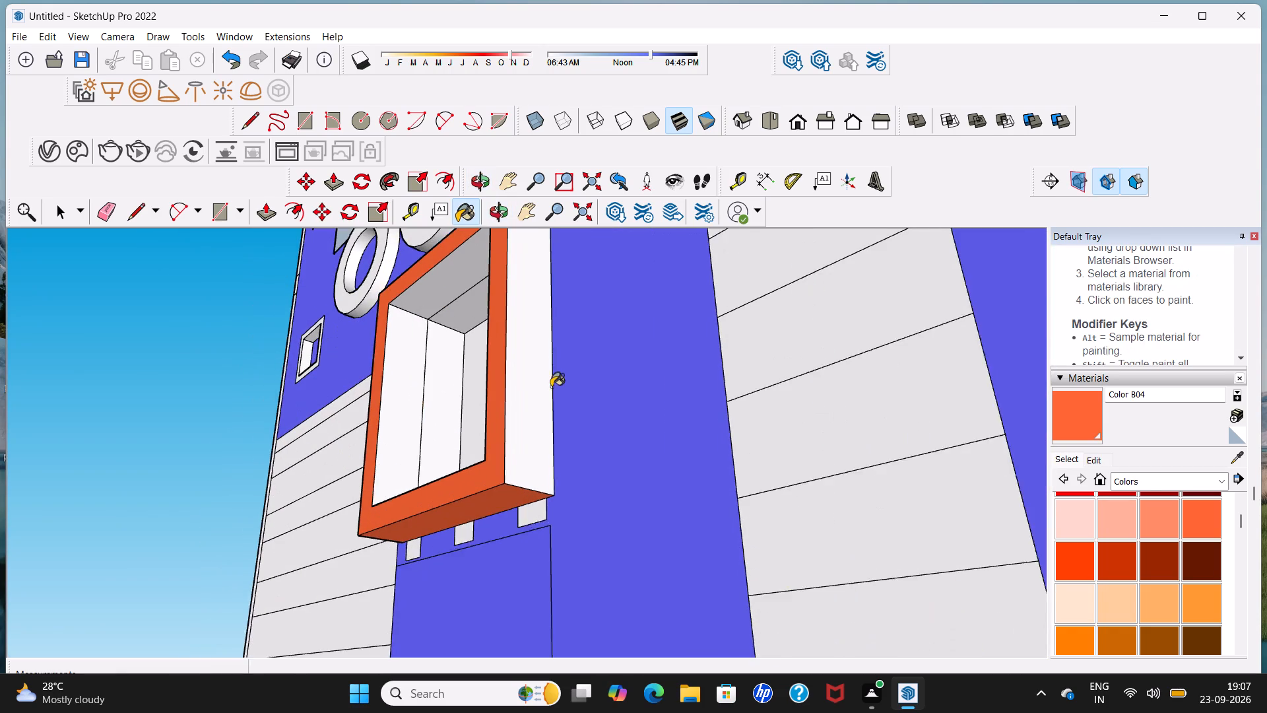
{"action": "scroll", "coordinate": [551, 387], "scroll_direction": "up", "scroll_amount": 1}
{"action": "left_click", "coordinate": [531, 395]}
Paint the outer side facing the horizontal cladding and the top of the projecting window frame with Color B04.
{"action": "scroll", "coordinate": [528, 395], "scroll_direction": "down", "scroll_amount": 6}
{"action": "middle_click_drag", "start_coordinate": [372, 382], "coordinate": [486, 397]}
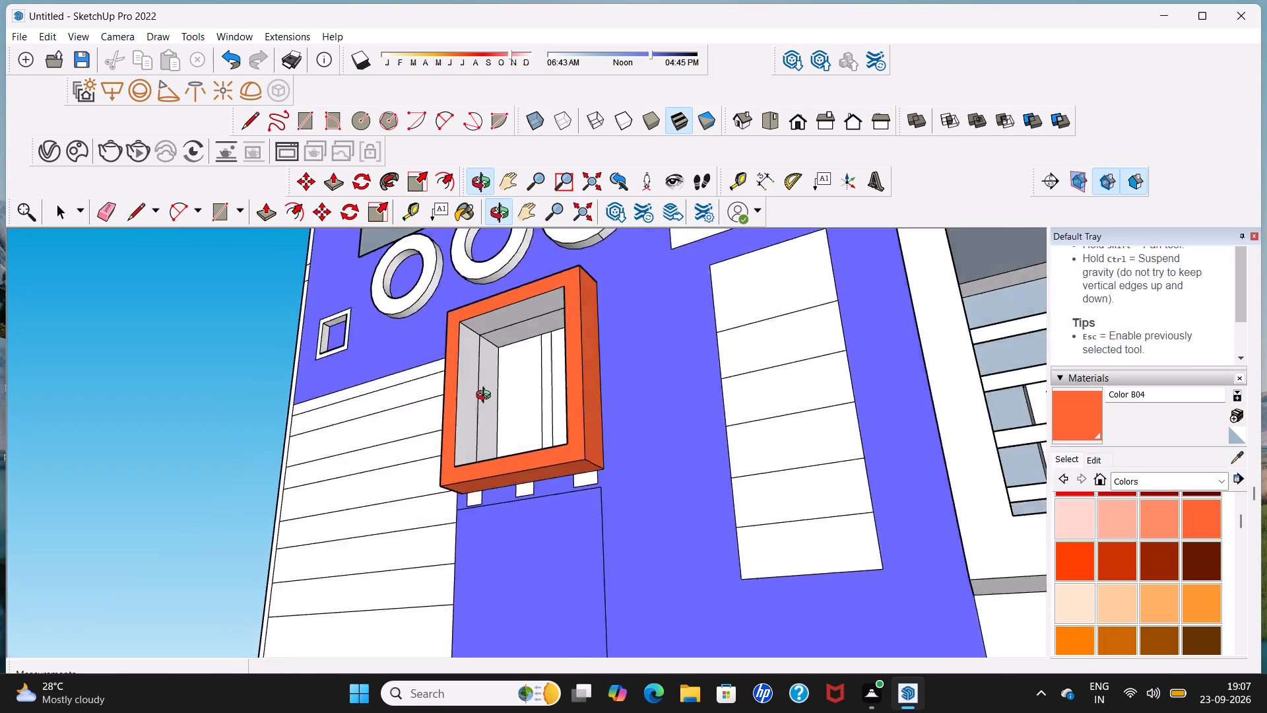
{"action": "middle_click_drag", "start_coordinate": [486, 397], "coordinate": [615, 397]}
{"action": "middle_click_drag", "start_coordinate": [490, 401], "coordinate": [569, 409]}
{"action": "scroll", "coordinate": [569, 409], "scroll_direction": "up", "scroll_amount": 4}
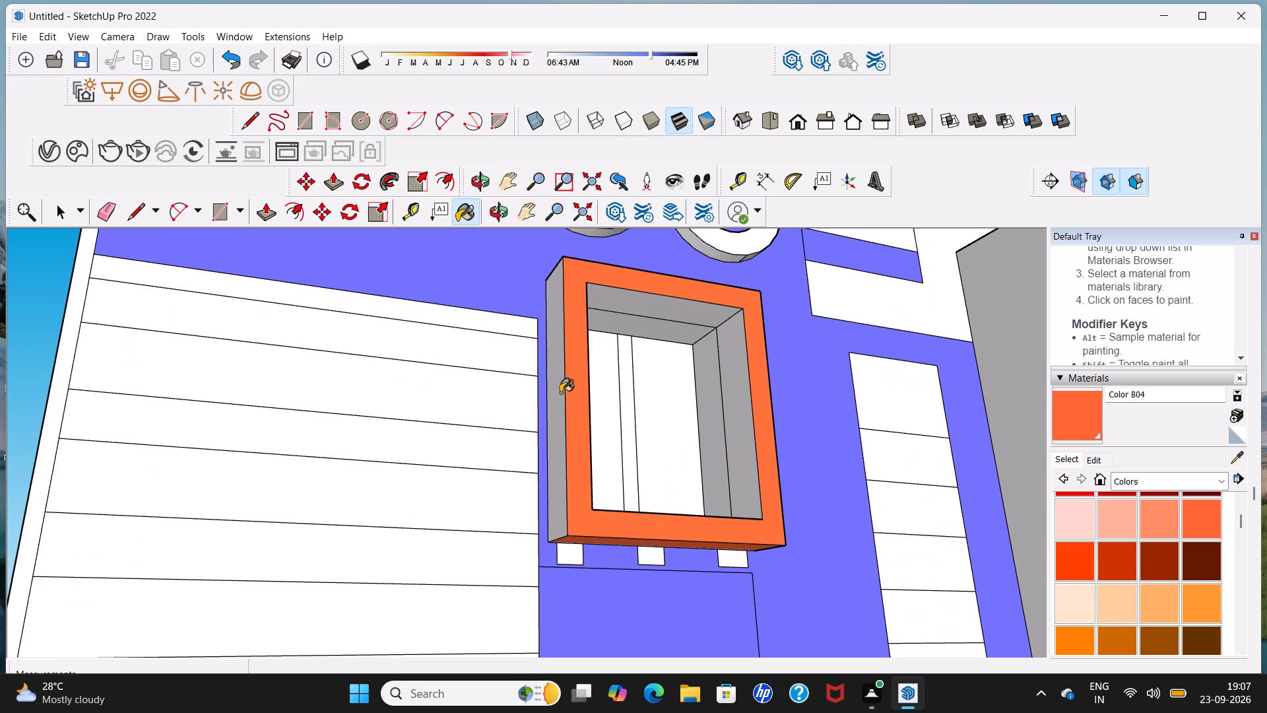
{"action": "left_click", "coordinate": [560, 393]}
{"action": "middle_click_drag", "start_coordinate": [603, 360], "coordinate": [536, 535]}
{"action": "scroll", "coordinate": [639, 361], "scroll_direction": "up", "scroll_amount": 1}
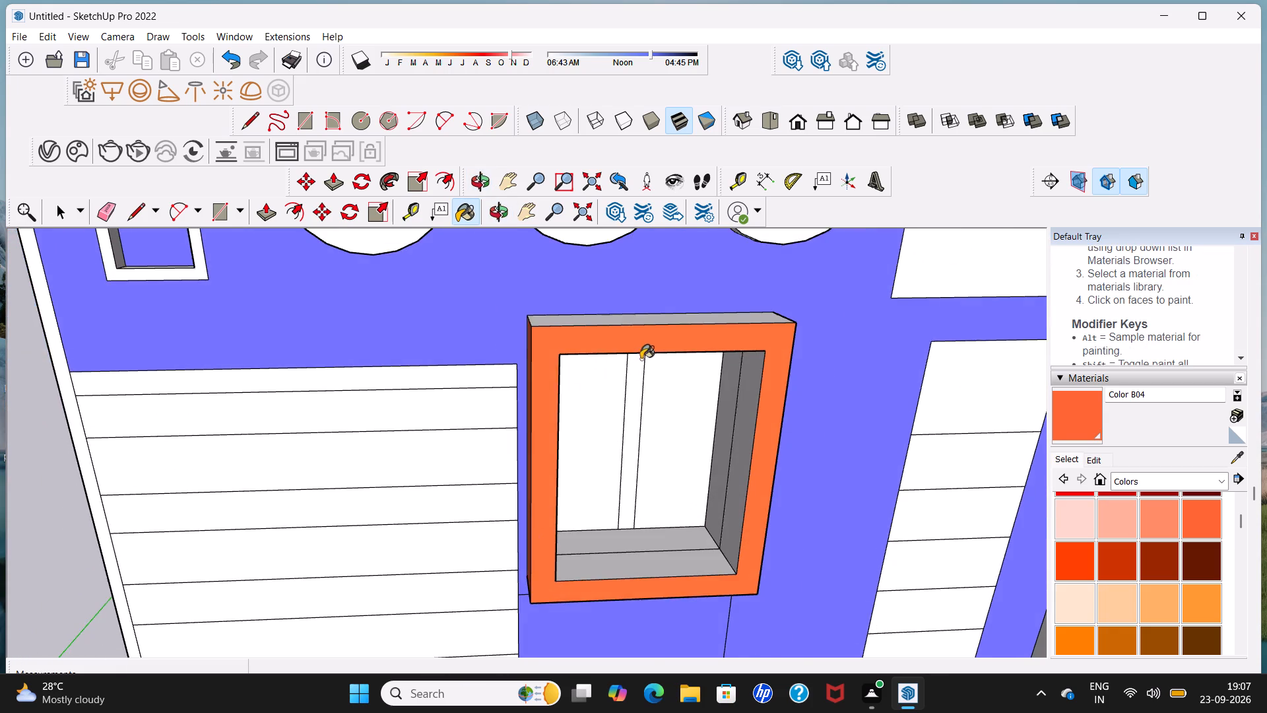
{"action": "scroll", "coordinate": [641, 359], "scroll_direction": "up", "scroll_amount": 2}
{"action": "left_click", "coordinate": [684, 304]}
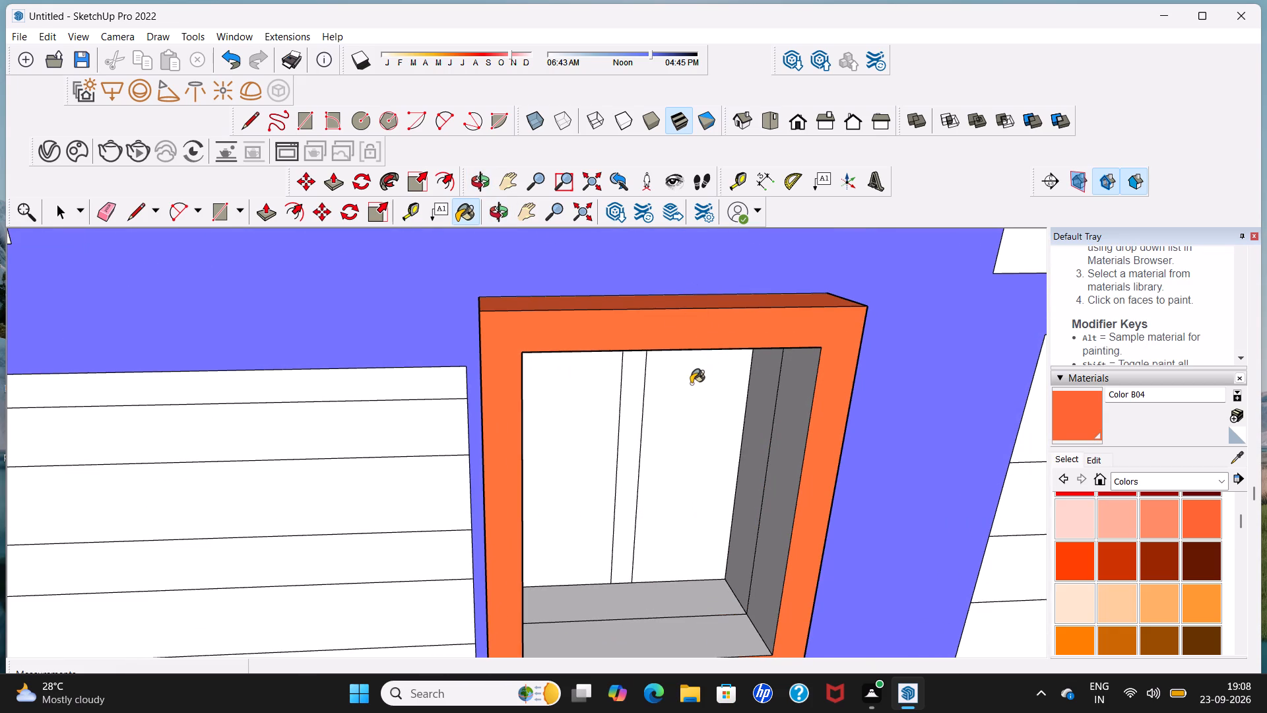
Paint the front inner faces of the projecting window frame, both sides, top and bottom, with Color B04.
{"action": "middle_click_drag", "start_coordinate": [689, 386], "coordinate": [728, 286]}
{"action": "scroll", "coordinate": [717, 299], "scroll_direction": "up", "scroll_amount": 1}
{"action": "left_click", "coordinate": [791, 368]}
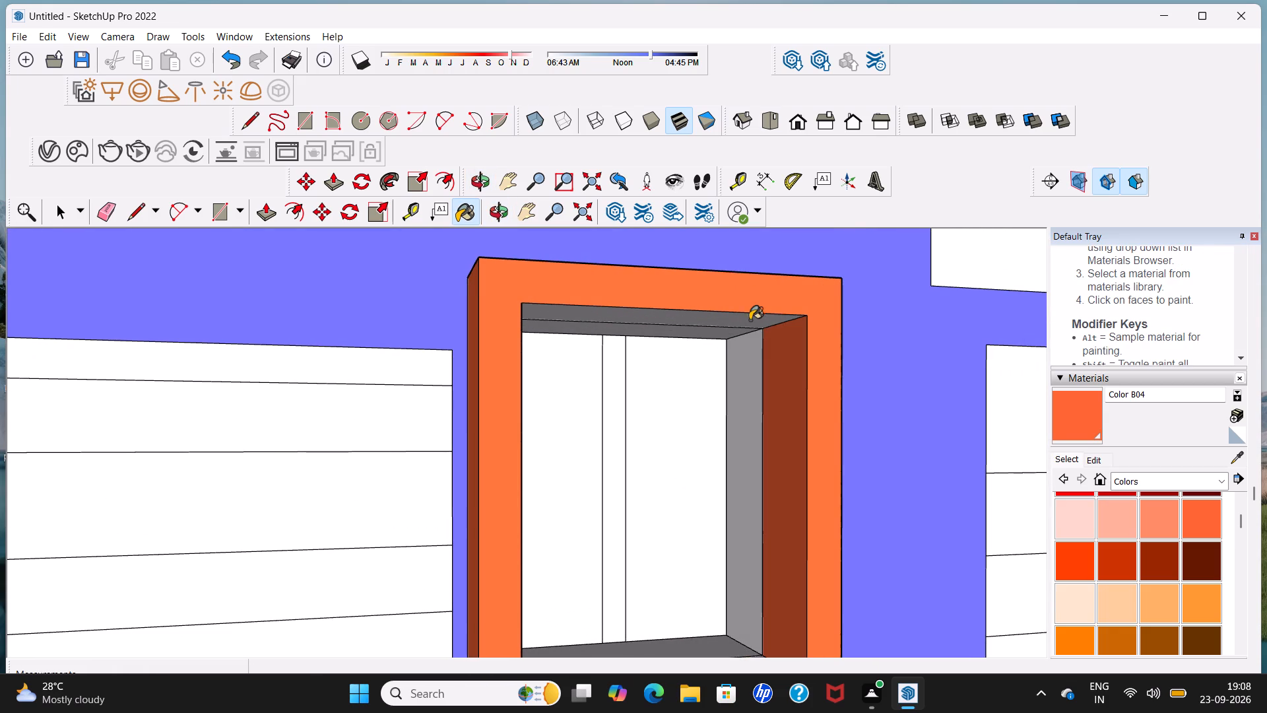
{"action": "left_click", "coordinate": [735, 316]}
{"action": "middle_click_drag", "start_coordinate": [670, 366], "coordinate": [449, 374]}
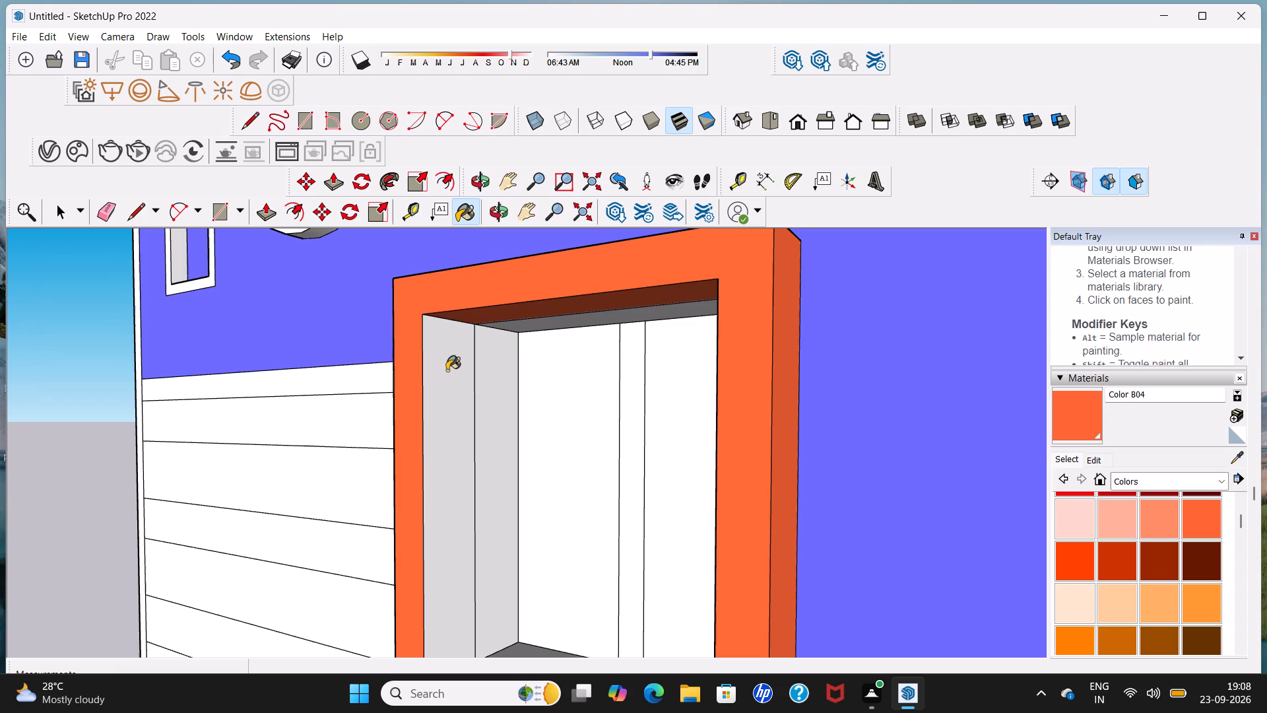
{"action": "left_click", "coordinate": [447, 370]}
{"action": "scroll", "coordinate": [448, 372], "scroll_direction": "down", "scroll_amount": 7}
{"action": "middle_click_drag", "start_coordinate": [496, 499], "coordinate": [500, 554]}
{"action": "scroll", "coordinate": [500, 554], "scroll_direction": "up", "scroll_amount": 4}
{"action": "left_click", "coordinate": [502, 545]}
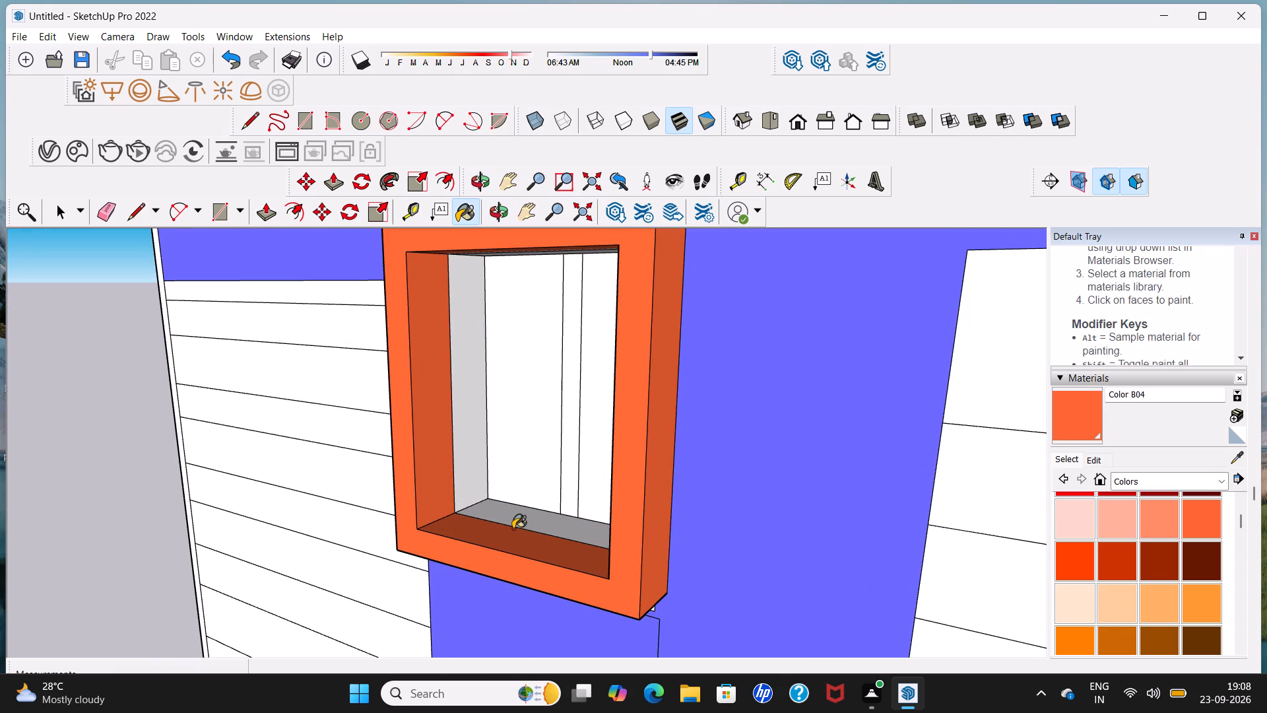
Paint the front faces of the two outer rings above the first-floor window with Color B04.
{"action": "scroll", "coordinate": [509, 420], "scroll_direction": "down", "scroll_amount": 5}
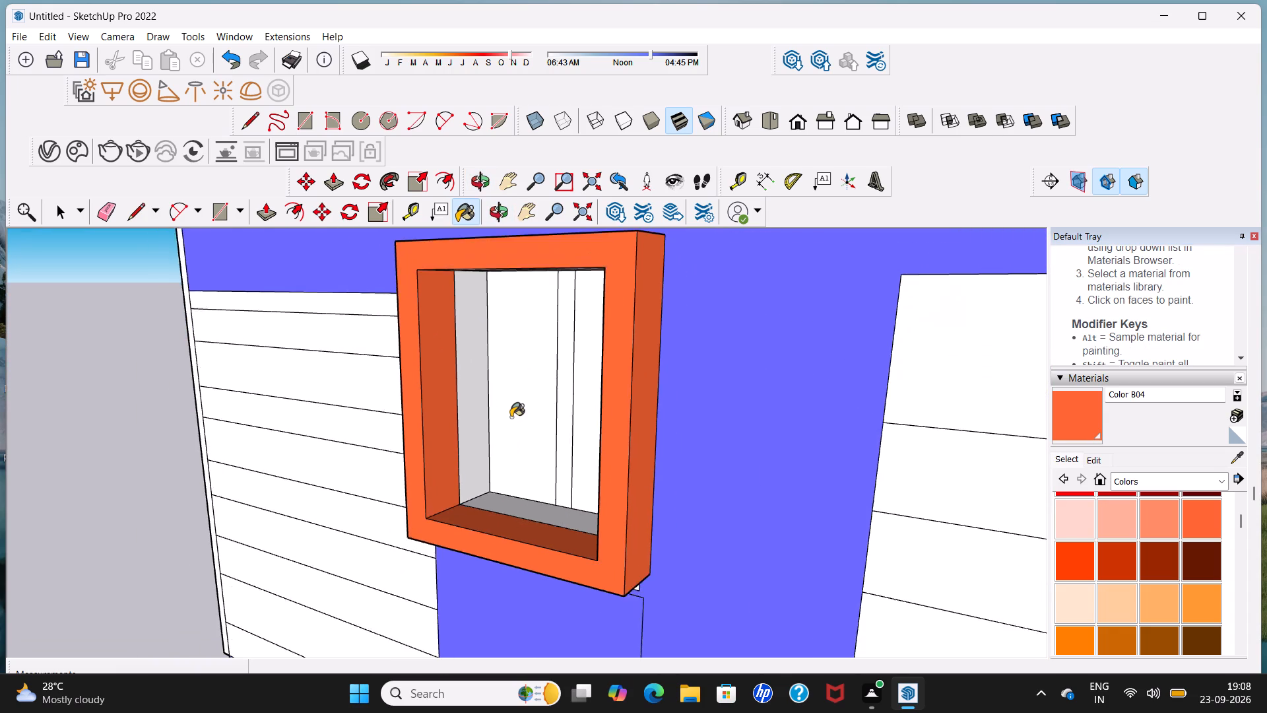
{"action": "scroll", "coordinate": [511, 417], "scroll_direction": "down", "scroll_amount": 9}
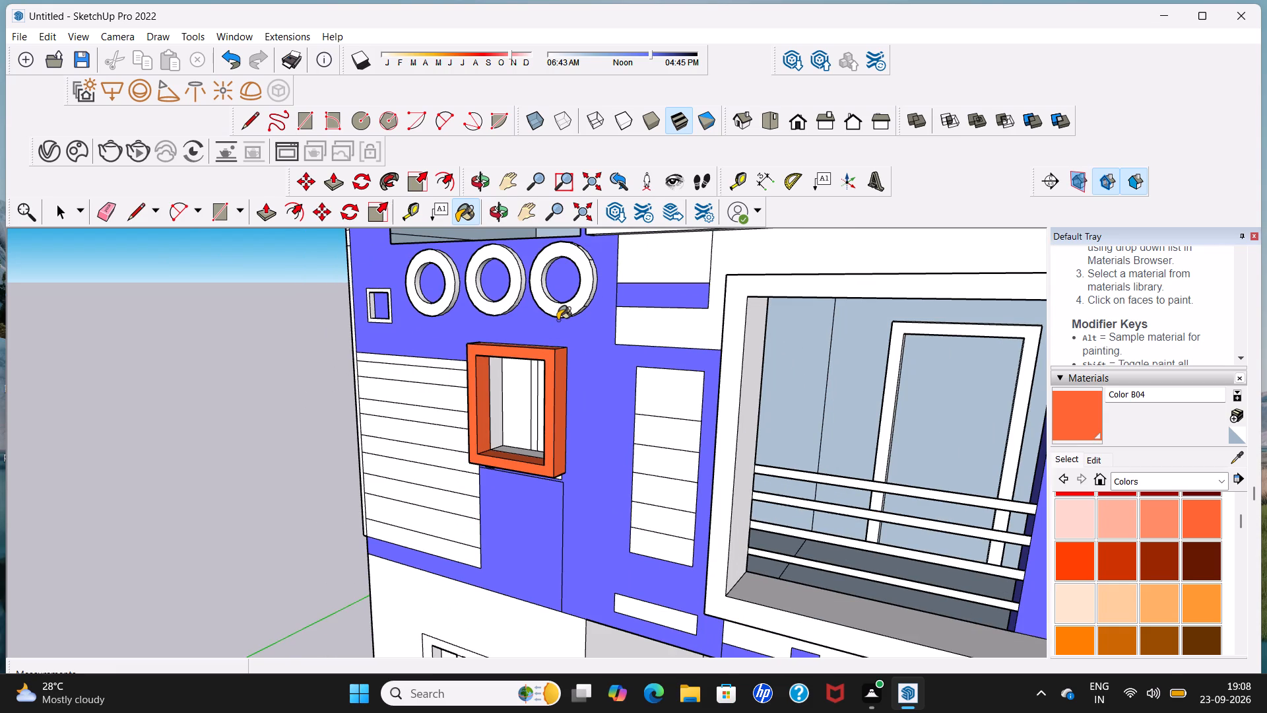
{"action": "left_click", "coordinate": [571, 310]}
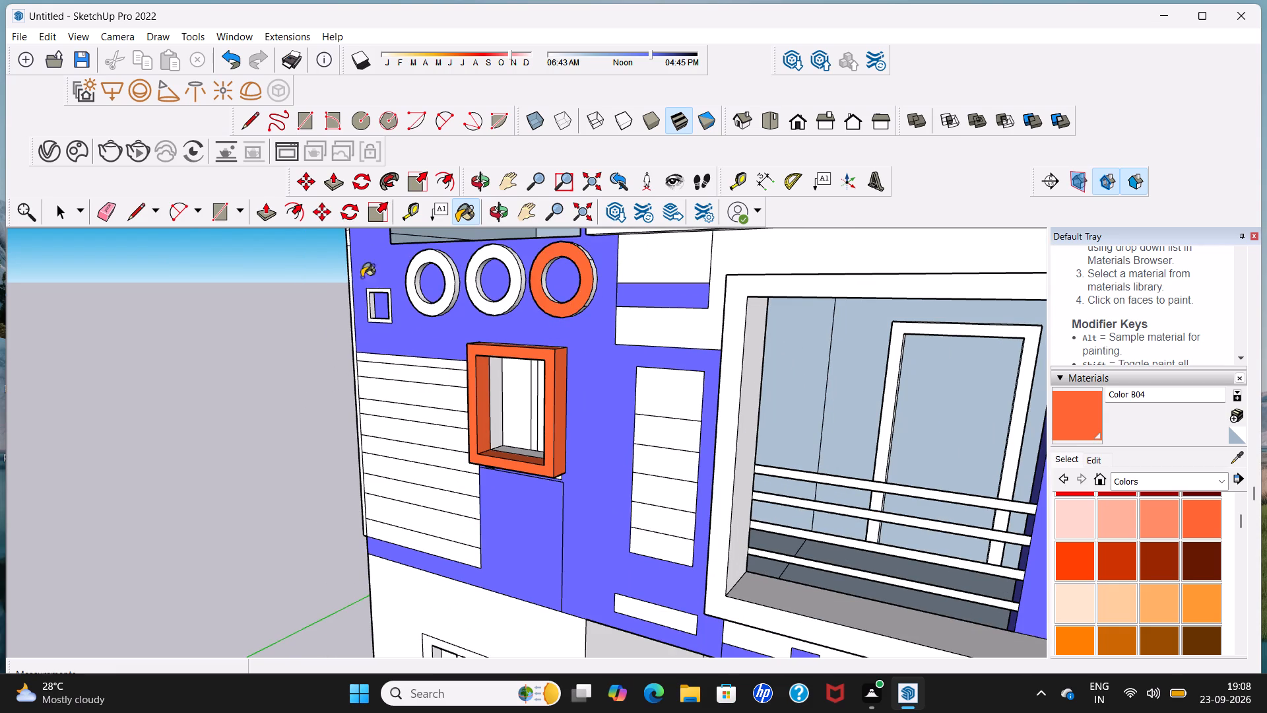
{"action": "left_click", "coordinate": [436, 308]}
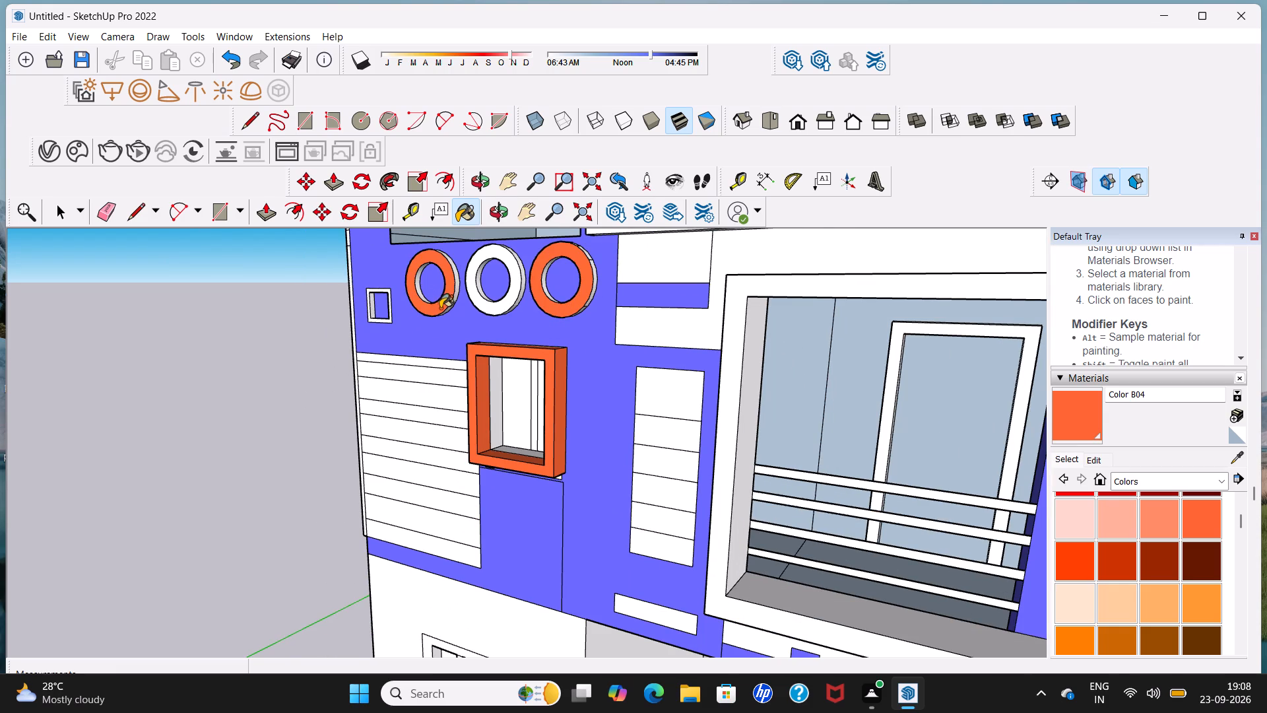
Paint the outer rim of the ring nearest the small square frame with Color B04.
{"action": "middle_click_drag", "start_coordinate": [440, 309], "coordinate": [425, 322]}
{"action": "scroll", "coordinate": [425, 312], "scroll_direction": "up", "scroll_amount": 5}
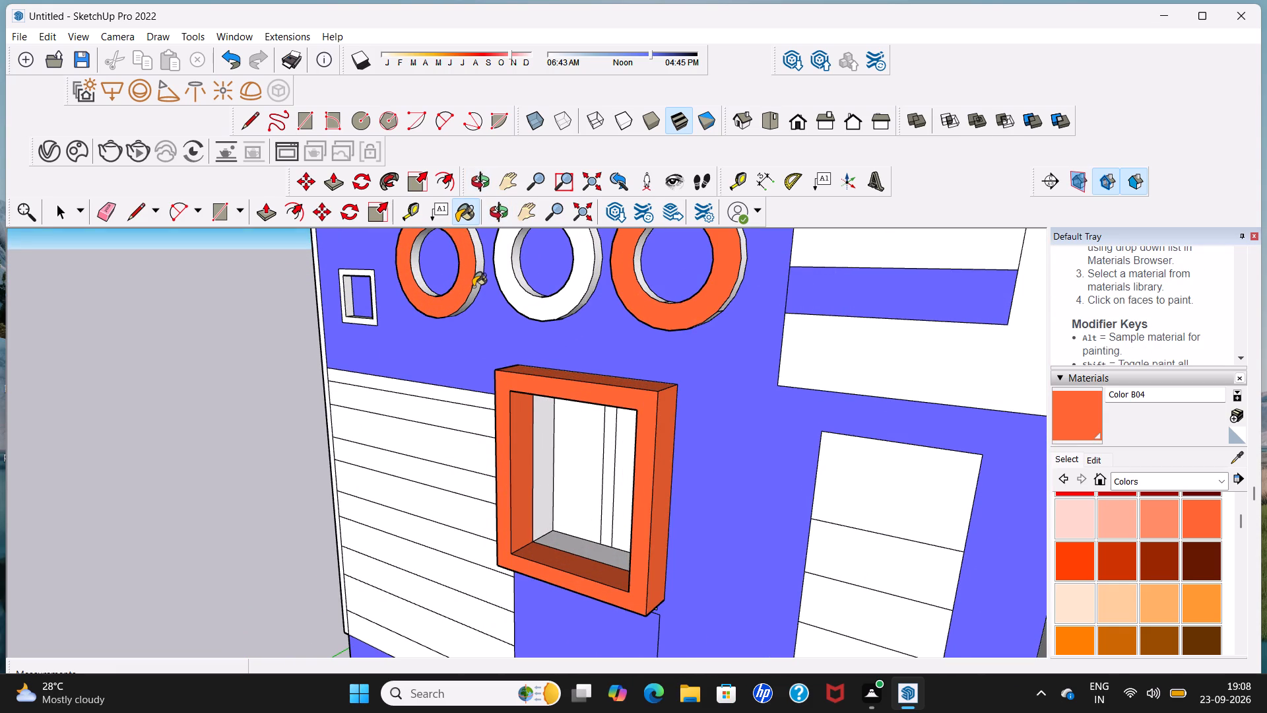
{"action": "left_click", "coordinate": [473, 287]}
{"action": "scroll", "coordinate": [473, 287], "scroll_direction": "up", "scroll_amount": 6}
{"action": "left_click", "coordinate": [477, 282]}
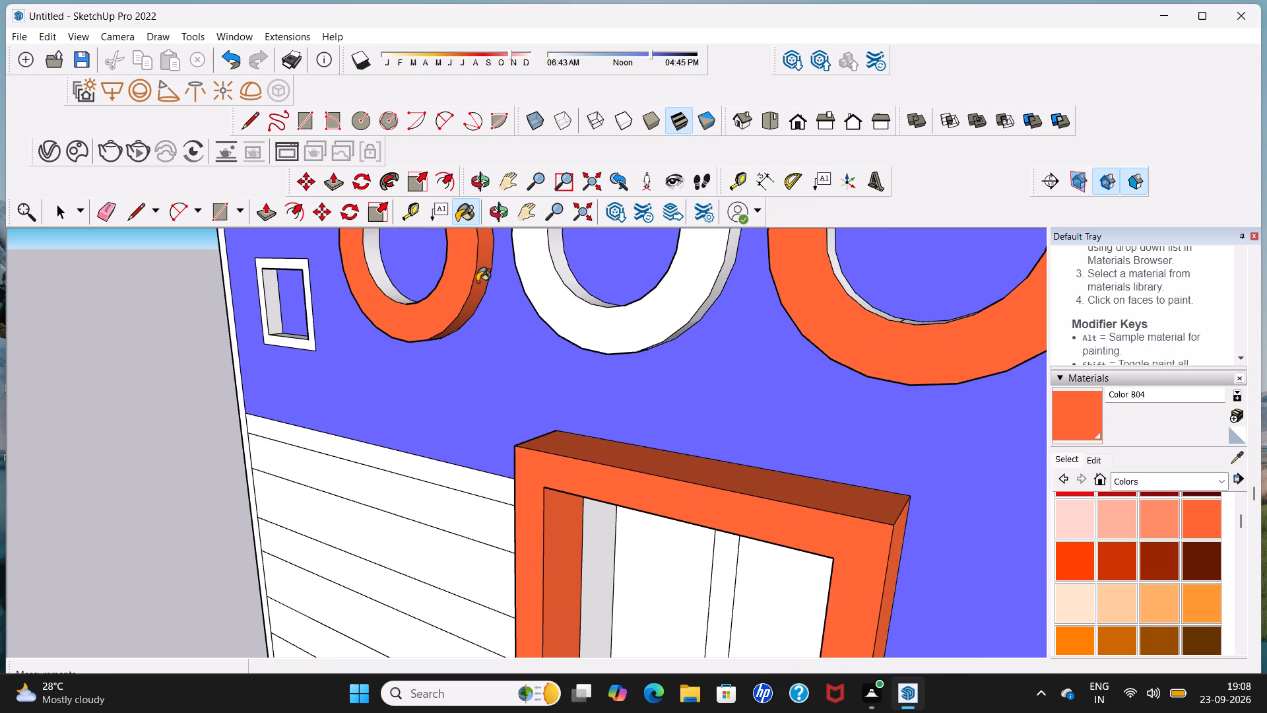
{"action": "scroll", "coordinate": [477, 283], "scroll_direction": "down", "scroll_amount": 16}
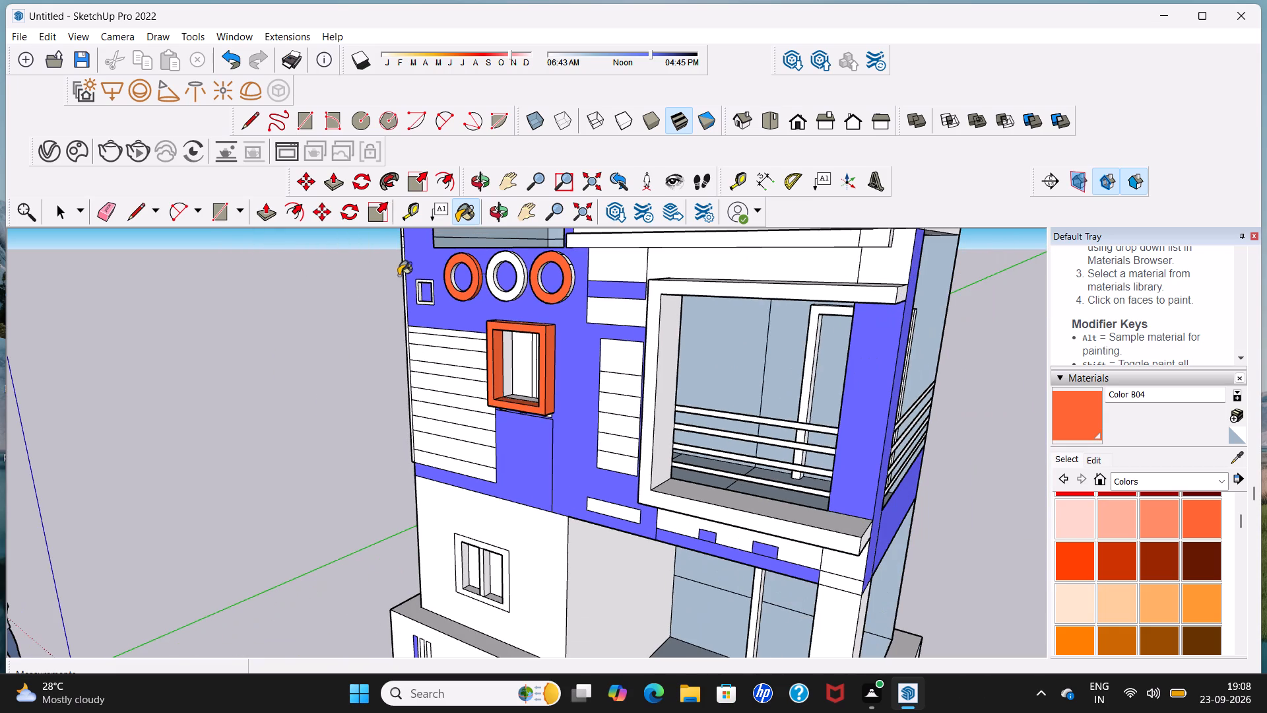
Paint the inner rim of the ring nearest the small square frame with Color B04.
{"action": "scroll", "coordinate": [391, 265], "scroll_direction": "up", "scroll_amount": 4}
{"action": "scroll", "coordinate": [484, 307], "scroll_direction": "up", "scroll_amount": 8}
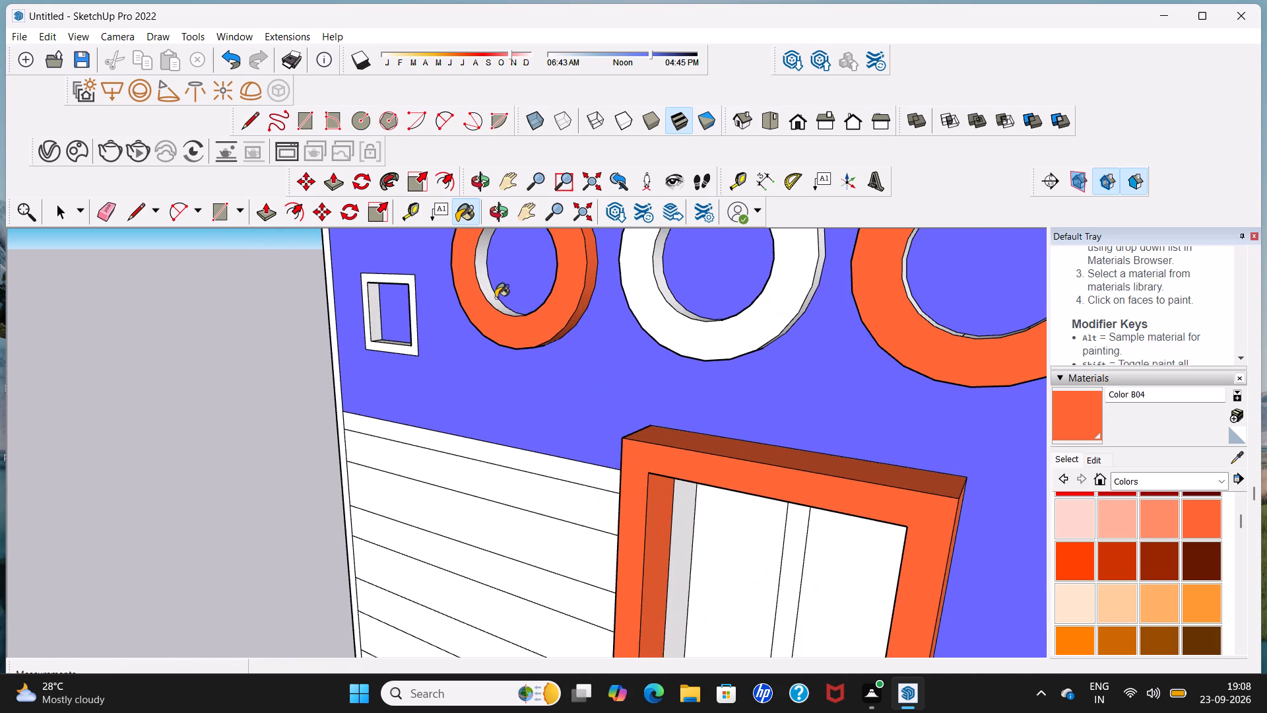
{"action": "left_click", "coordinate": [496, 304]}
Paint the side and underside segments of the outer rim of the ring farthest from the square frame with Color B04.
{"action": "scroll", "coordinate": [496, 306], "scroll_direction": "down", "scroll_amount": 12}
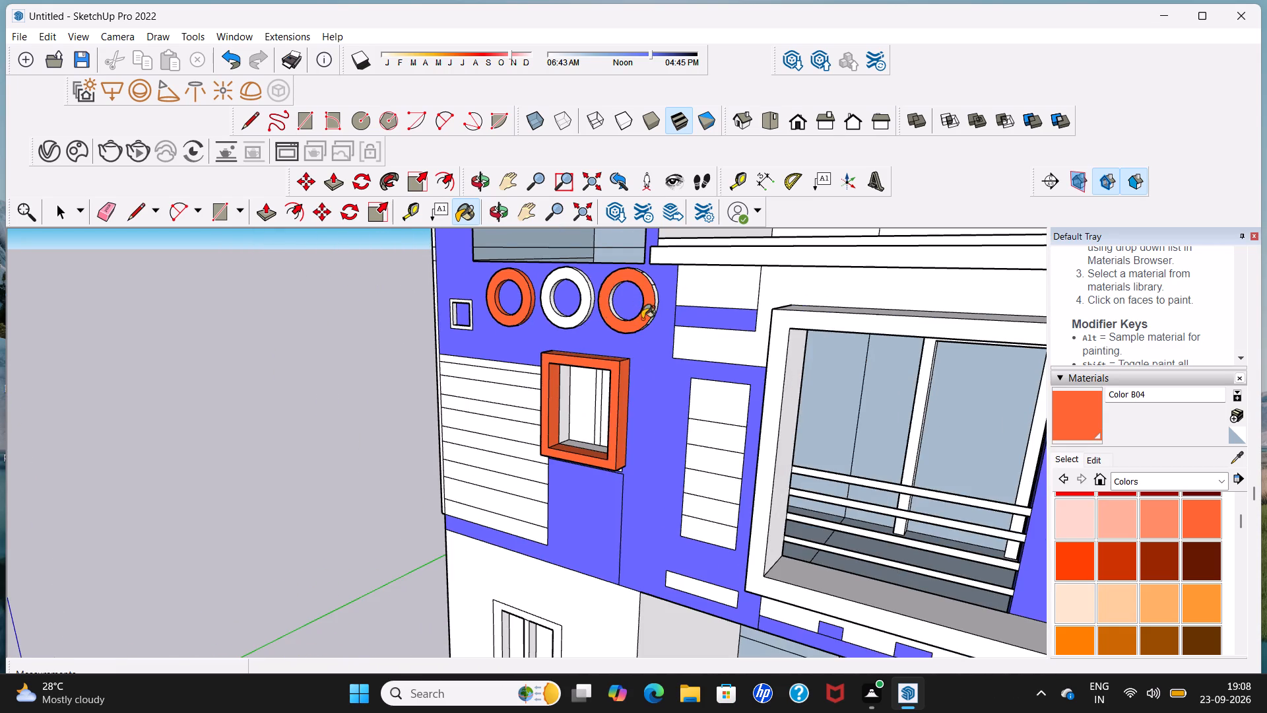
{"action": "scroll", "coordinate": [645, 318], "scroll_direction": "up", "scroll_amount": 9}
{"action": "left_click", "coordinate": [659, 312]}
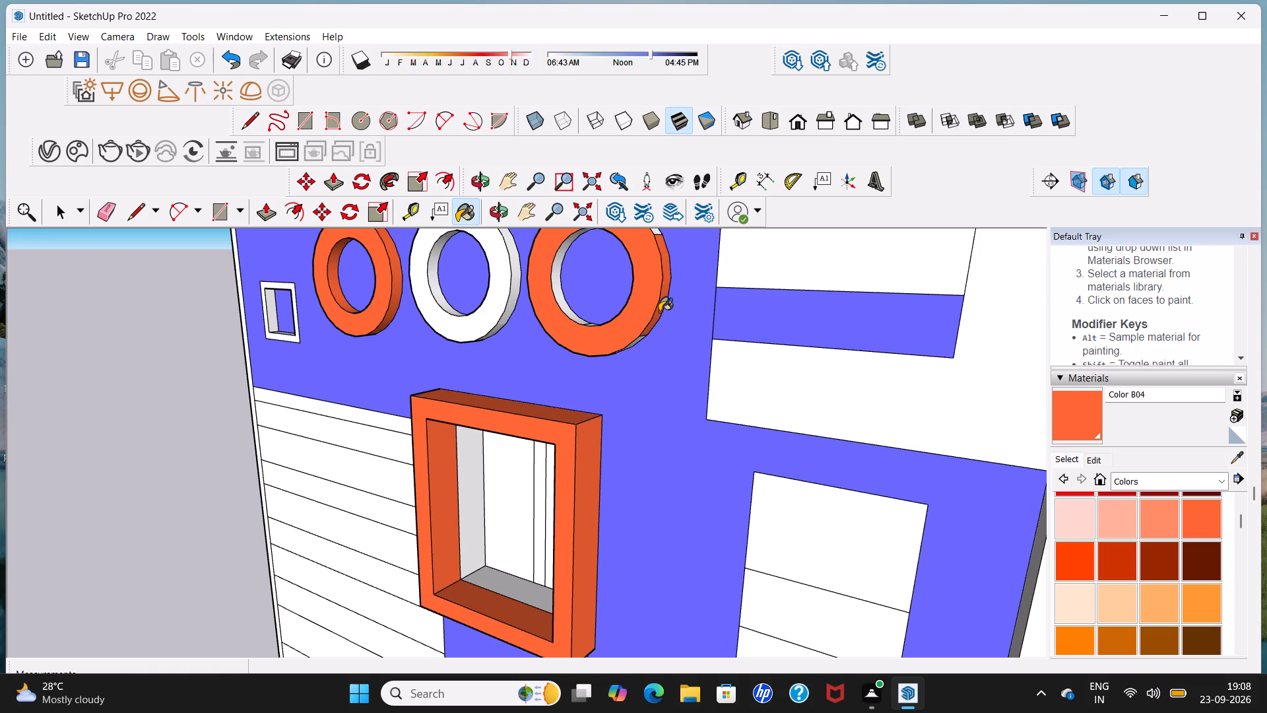
{"action": "scroll", "coordinate": [610, 355], "scroll_direction": "up", "scroll_amount": 4}
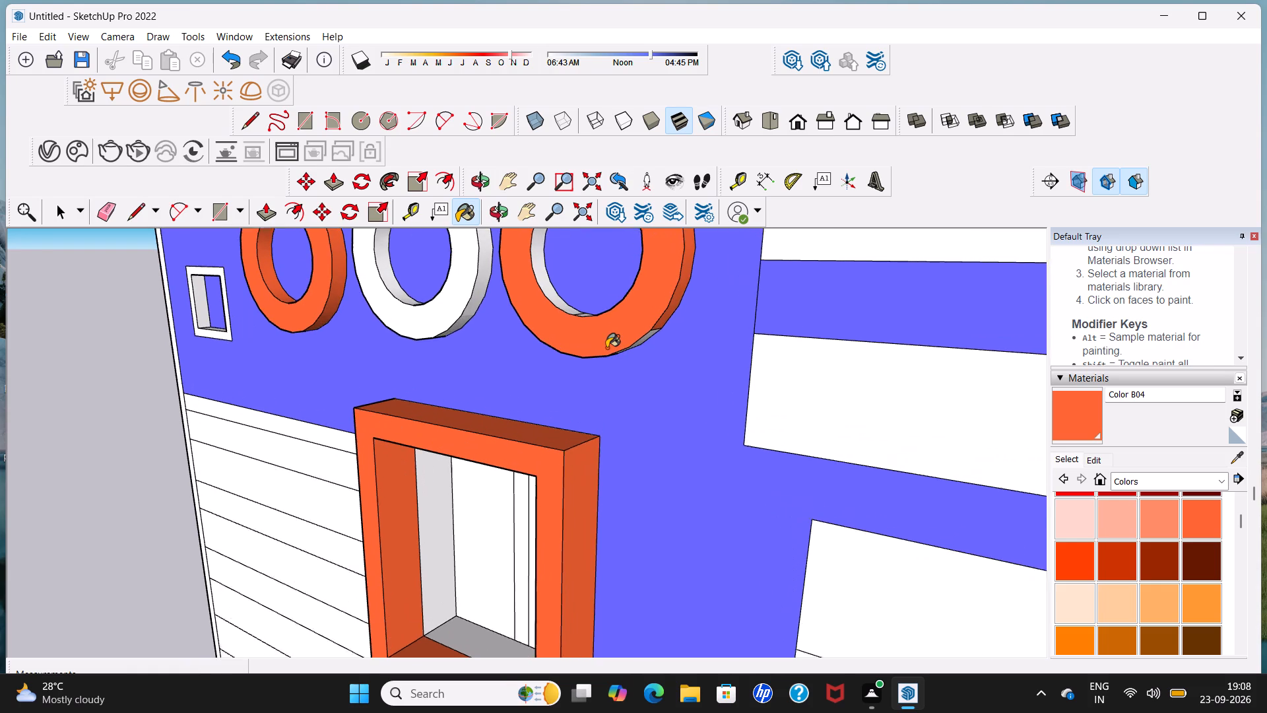
{"action": "middle_click_drag", "start_coordinate": [606, 347], "coordinate": [606, 345]}
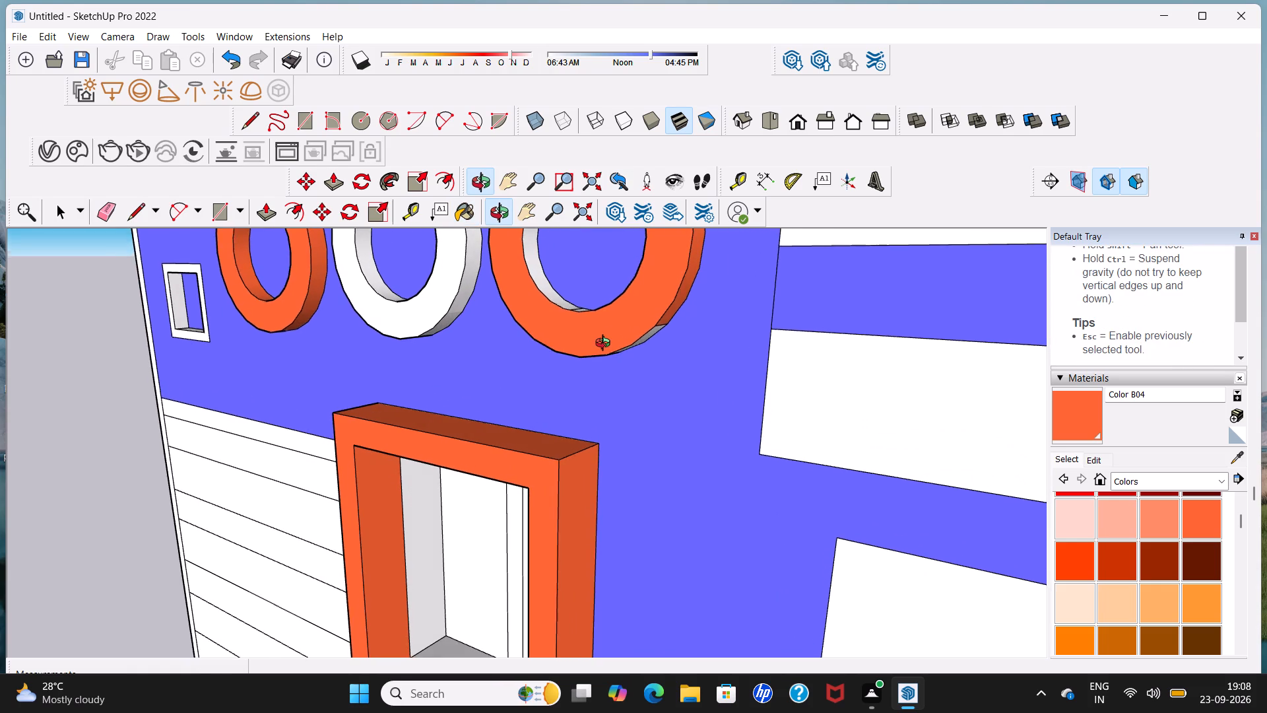
{"action": "middle_click_drag", "start_coordinate": [606, 345], "coordinate": [624, 283]}
{"action": "scroll", "coordinate": [623, 318], "scroll_direction": "up", "scroll_amount": 4}
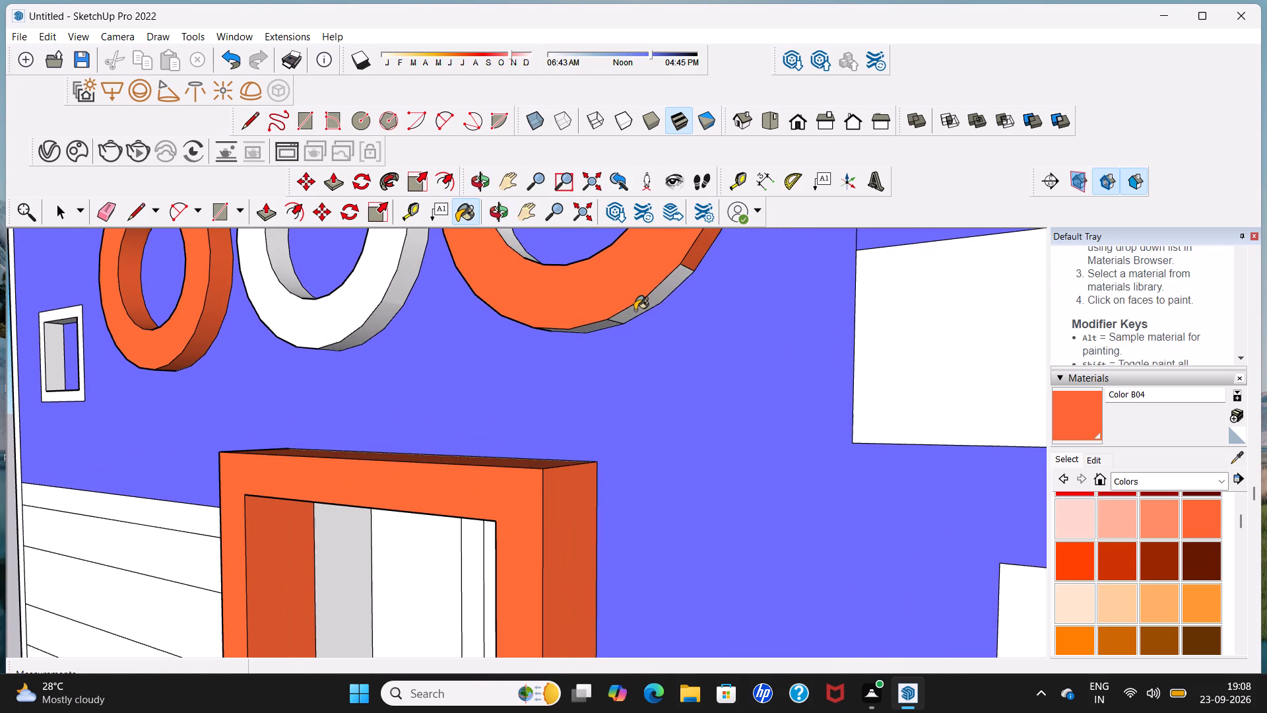
{"action": "left_click", "coordinate": [635, 310]}
{"action": "left_click", "coordinate": [604, 325]}
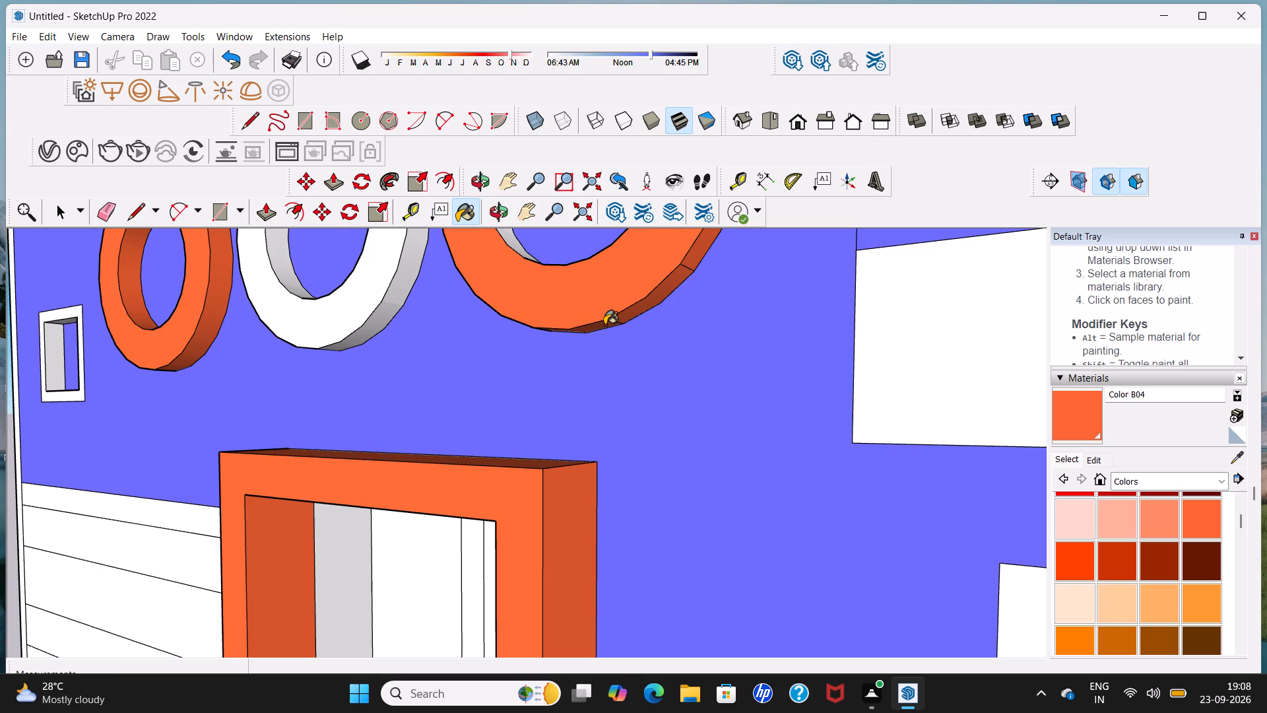
Paint the side and top segments of the farthest ring's inner rim with Color B04.
{"action": "scroll", "coordinate": [604, 325], "scroll_direction": "down", "scroll_amount": 12}
{"action": "scroll", "coordinate": [560, 277], "scroll_direction": "up", "scroll_amount": 6}
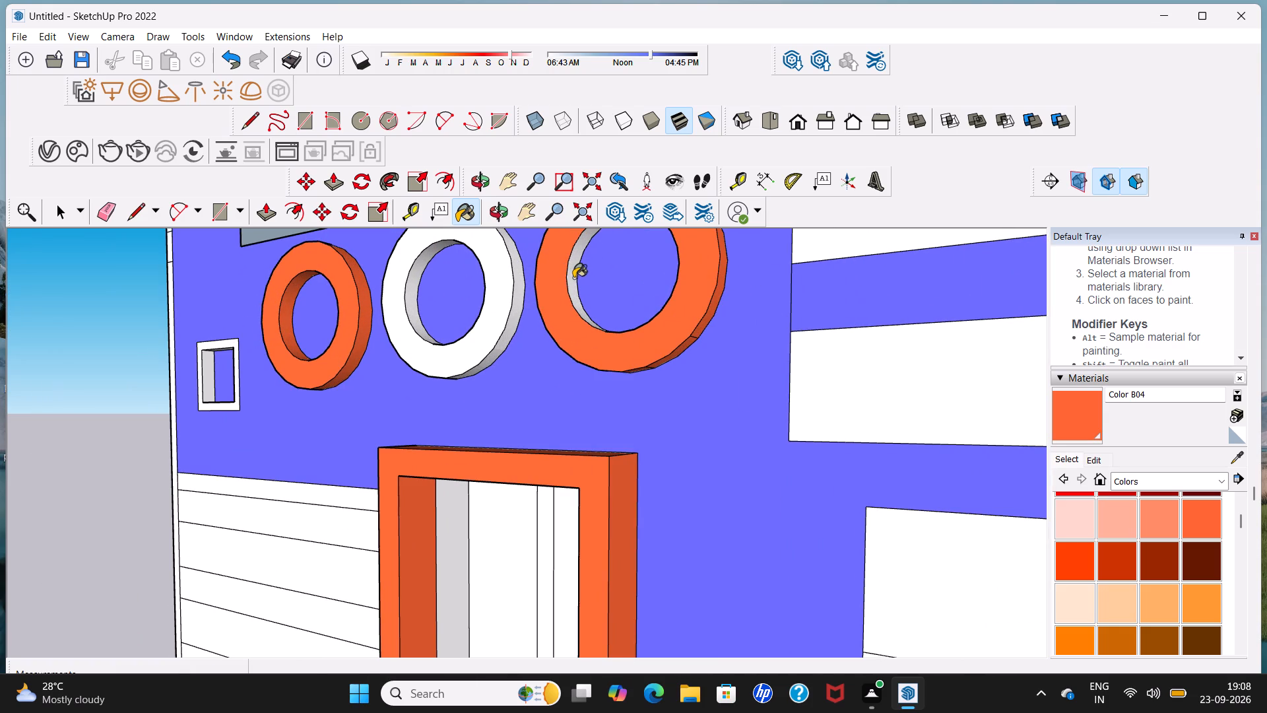
{"action": "left_click", "coordinate": [570, 285]}
{"action": "scroll", "coordinate": [593, 296], "scroll_direction": "down", "scroll_amount": 5}
{"action": "middle_click_drag", "start_coordinate": [610, 320], "coordinate": [727, 326]}
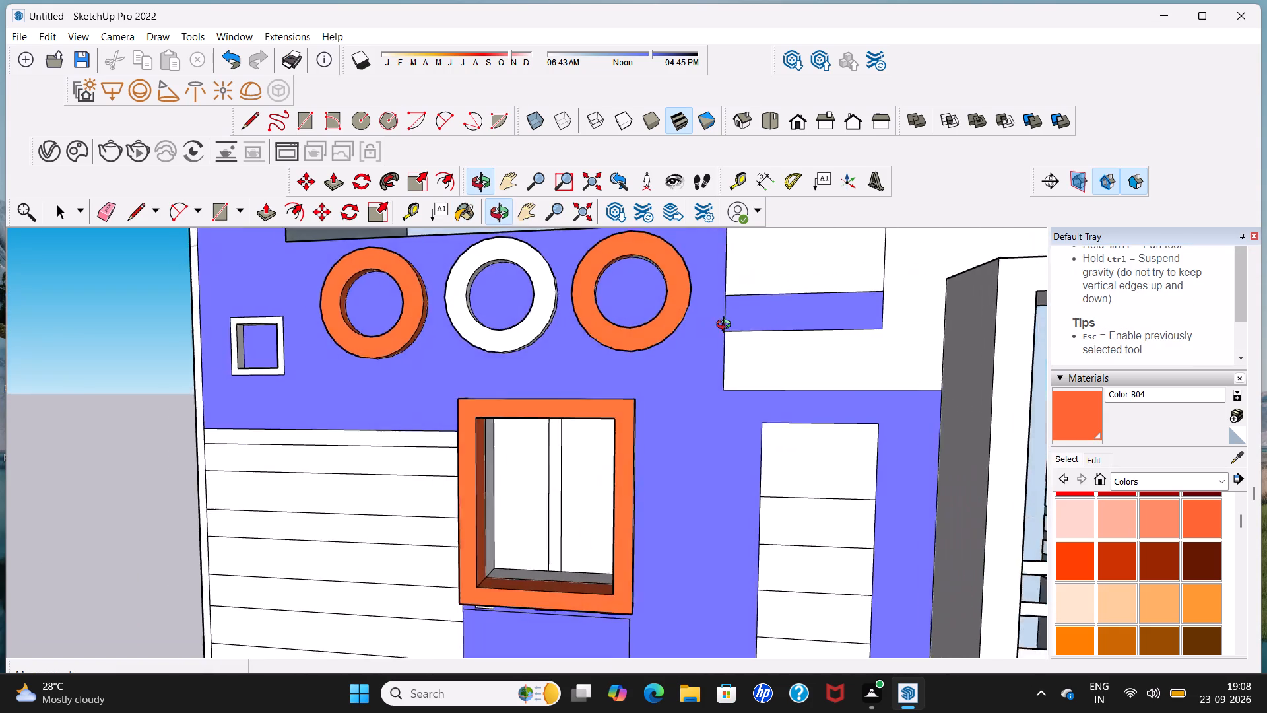
{"action": "middle_click_drag", "start_coordinate": [727, 326], "coordinate": [802, 315]}
{"action": "scroll", "coordinate": [614, 317], "scroll_direction": "up", "scroll_amount": 4}
{"action": "left_click", "coordinate": [678, 289]}
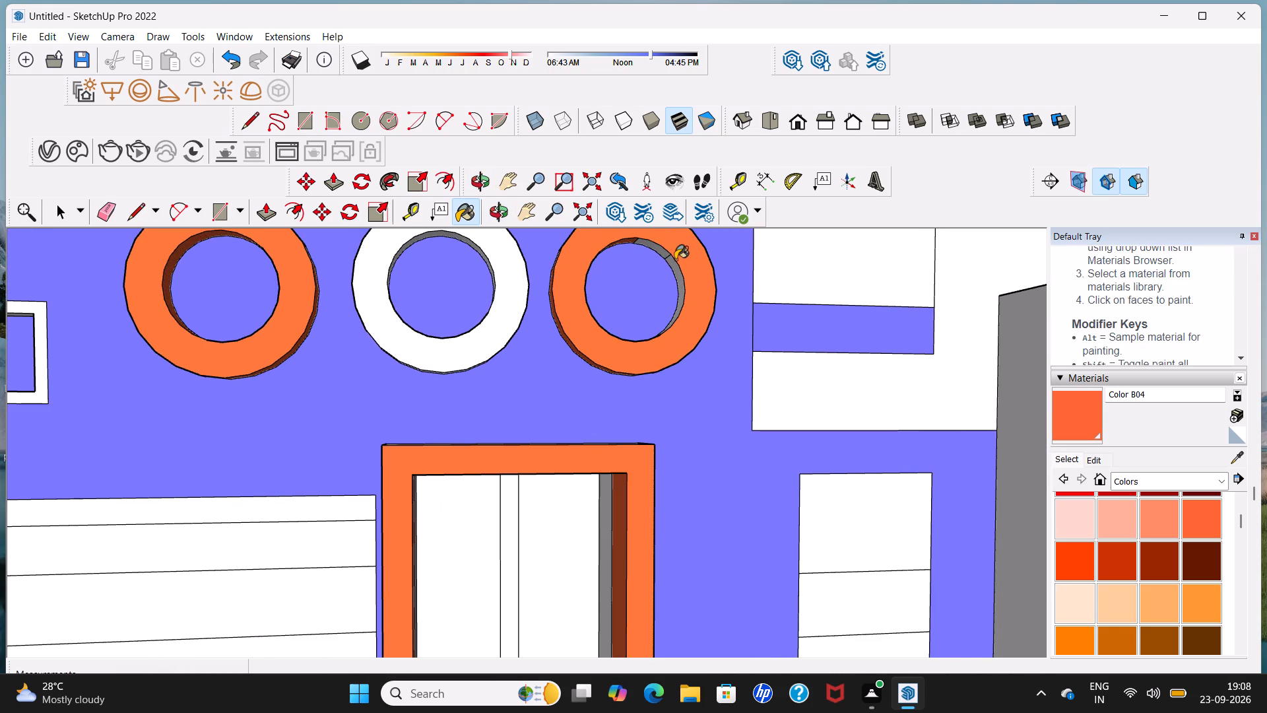
{"action": "scroll", "coordinate": [667, 274], "scroll_direction": "up", "scroll_amount": 6}
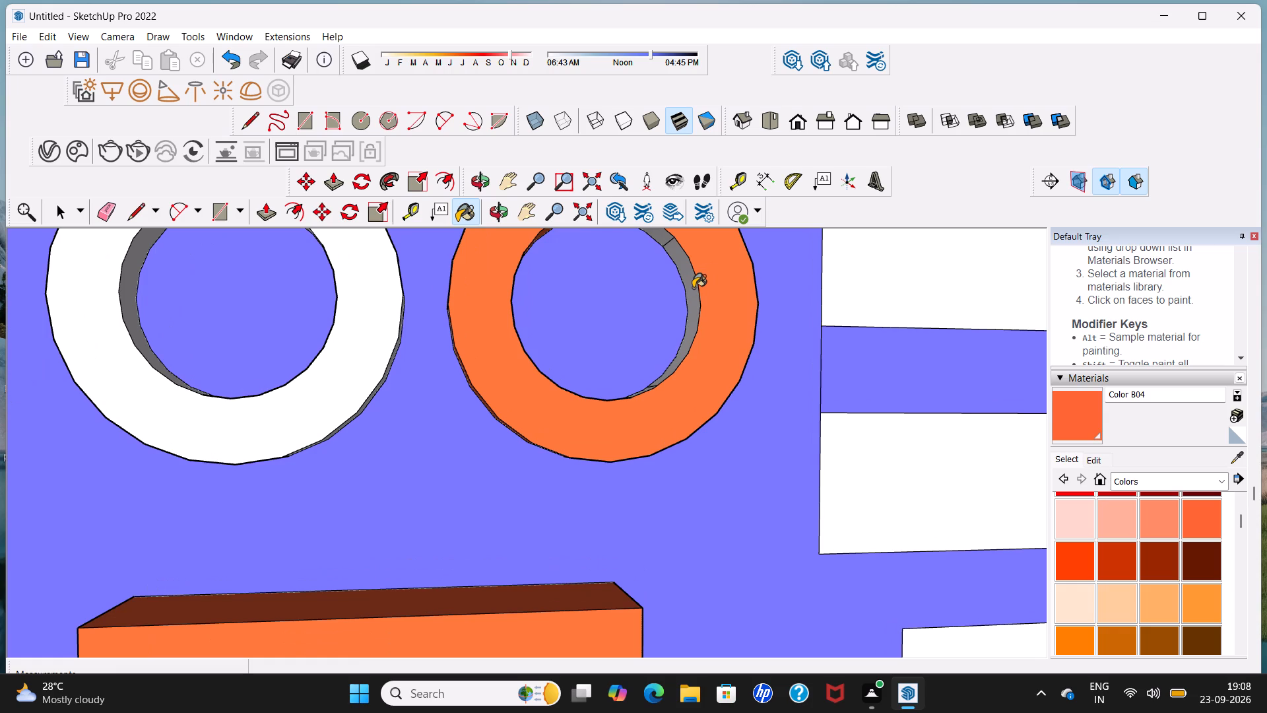
{"action": "left_click", "coordinate": [693, 288]}
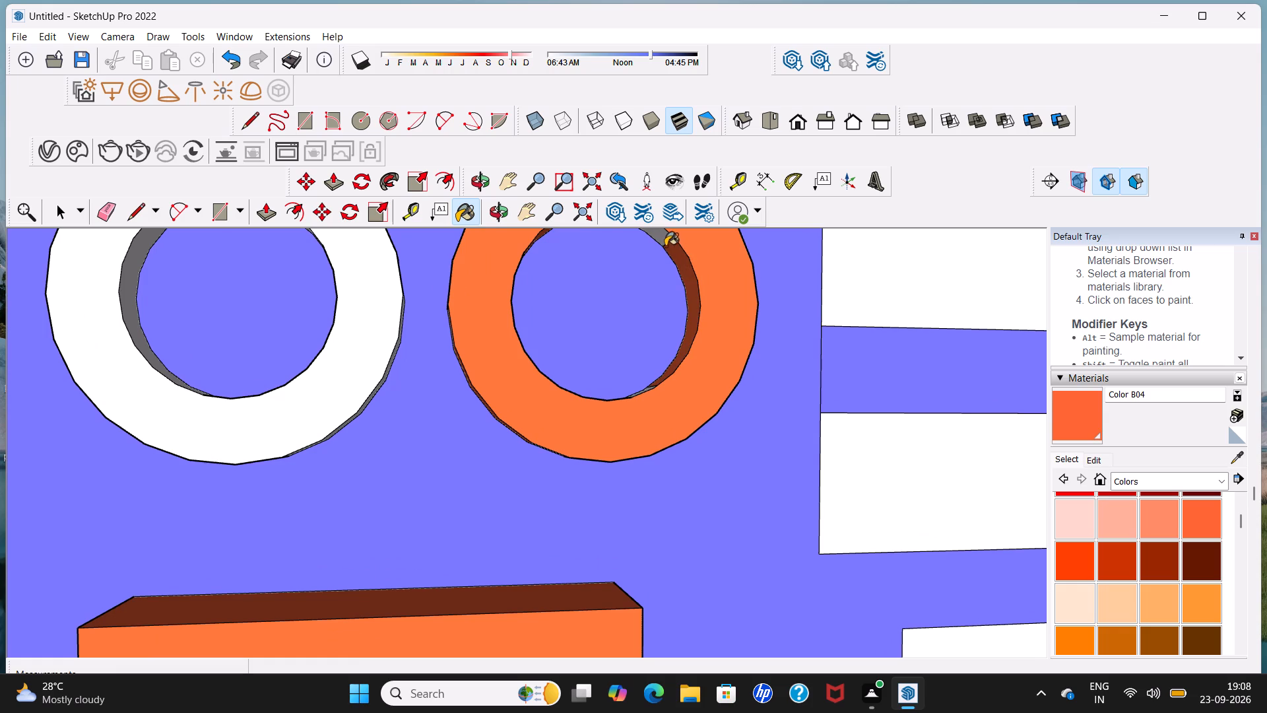
{"action": "left_click", "coordinate": [665, 244]}
{"action": "left_click", "coordinate": [665, 238]}
Paint the remaining bottom segment of the farthest ring's inner rim with Color B04.
{"action": "scroll", "coordinate": [686, 302], "scroll_direction": "down", "scroll_amount": 5}
{"action": "middle_click_drag", "start_coordinate": [634, 353], "coordinate": [632, 485]}
{"action": "scroll", "coordinate": [634, 354], "scroll_direction": "down", "scroll_amount": 1}
{"action": "scroll", "coordinate": [632, 421], "scroll_direction": "up", "scroll_amount": 2}
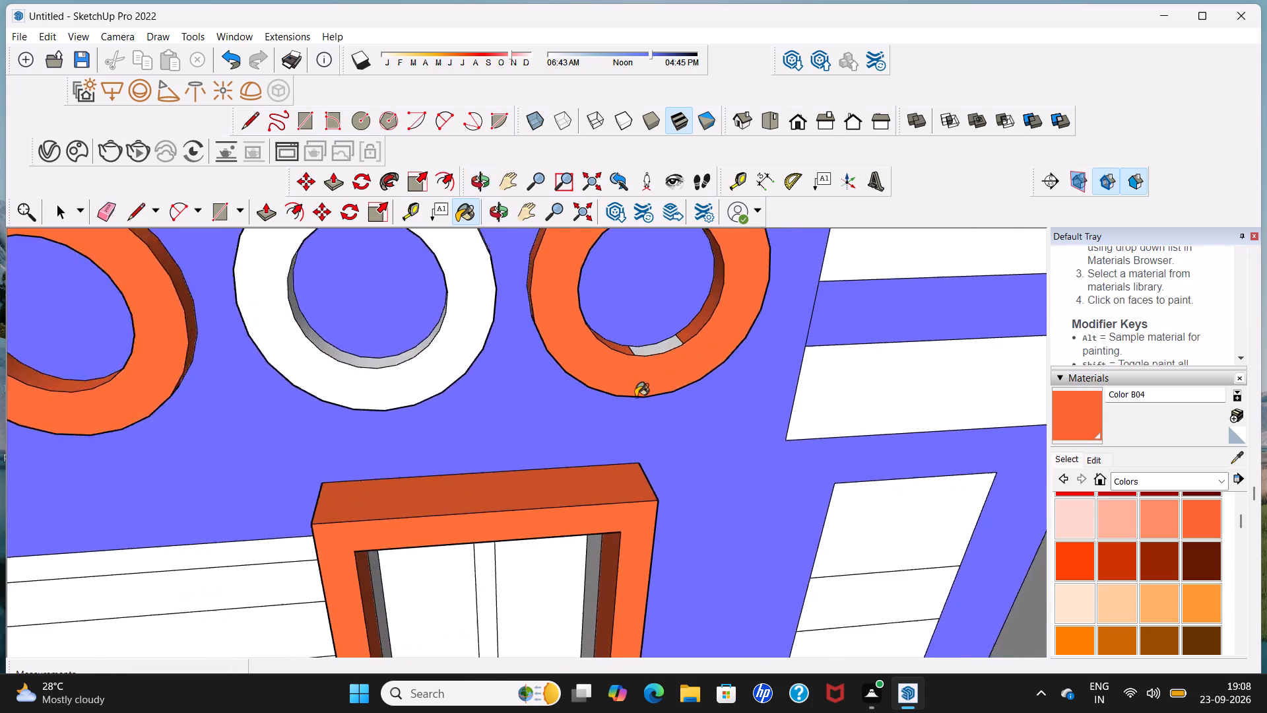
{"action": "scroll", "coordinate": [635, 397], "scroll_direction": "up", "scroll_amount": 3}
{"action": "left_click", "coordinate": [677, 332]}
{"action": "left_click", "coordinate": [676, 329]}
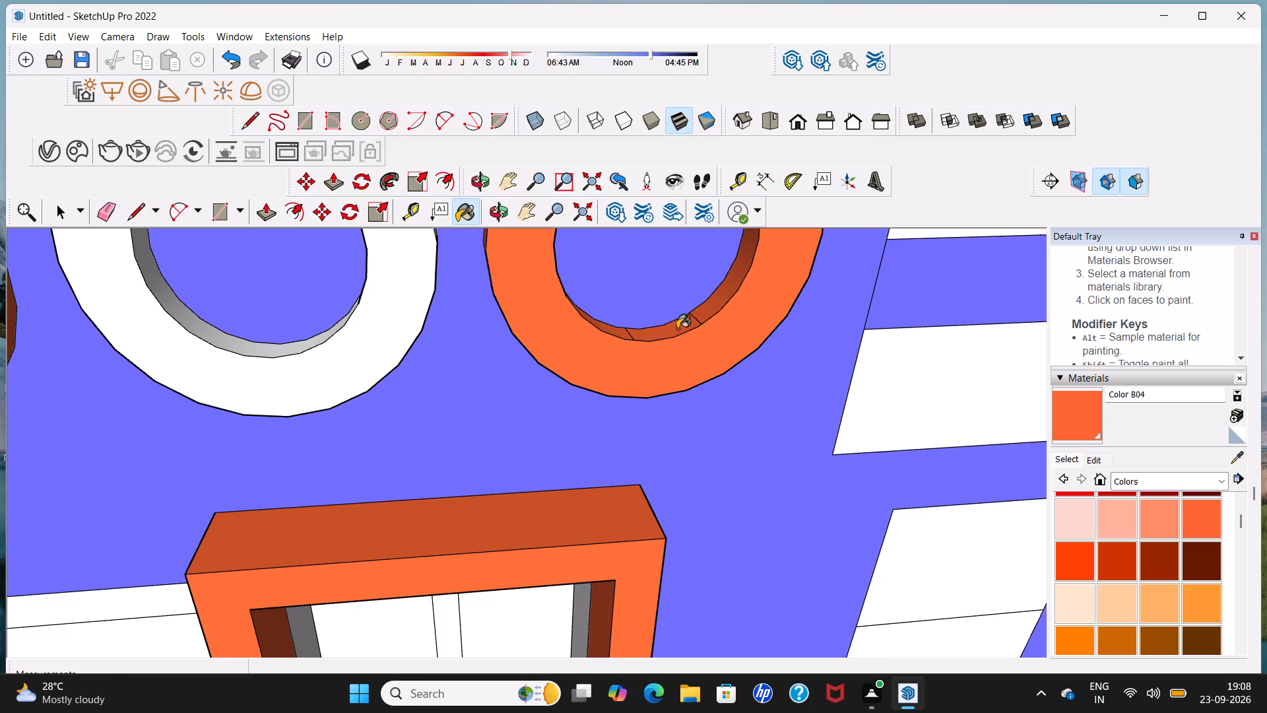
Paint the remaining upper segment of the farthest ring's outer rim with Color B04.
{"action": "scroll", "coordinate": [698, 329], "scroll_direction": "down", "scroll_amount": 11}
{"action": "middle_click_drag", "start_coordinate": [672, 263], "coordinate": [672, 256]}
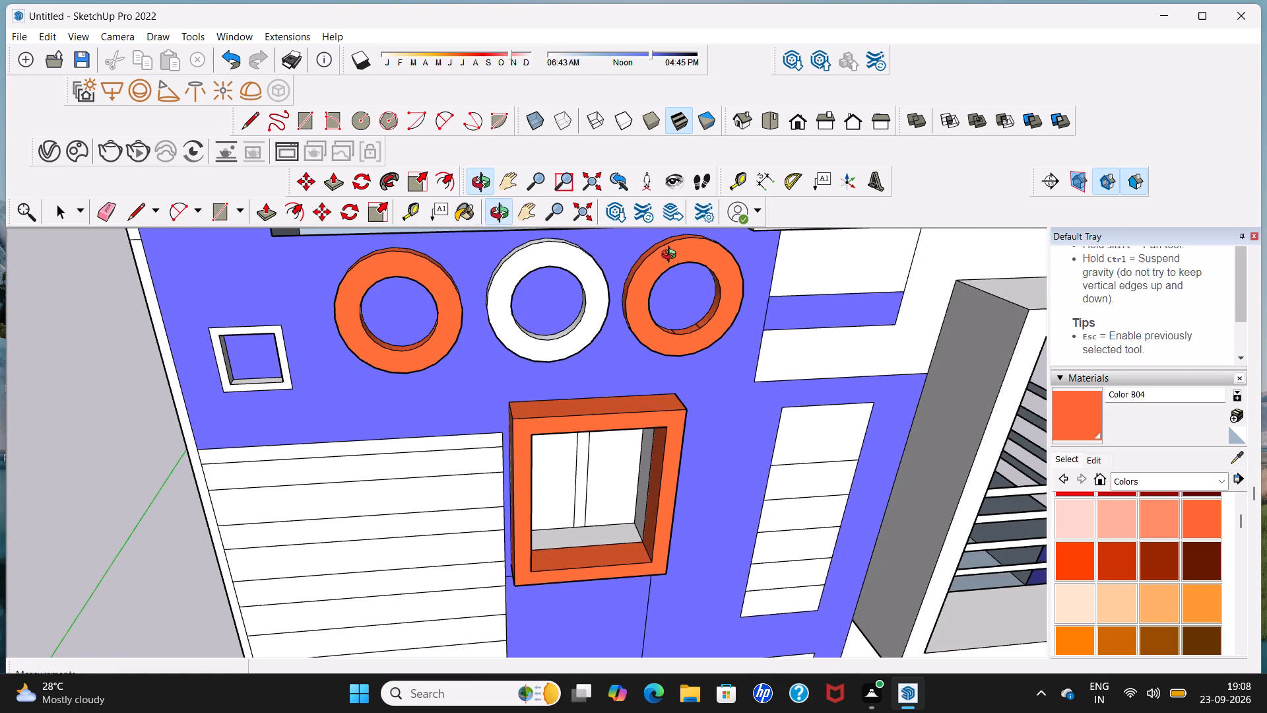
{"action": "middle_click_drag", "start_coordinate": [672, 256], "coordinate": [671, 206]}
{"action": "scroll", "coordinate": [721, 310], "scroll_direction": "up", "scroll_amount": 4}
{"action": "middle_click_drag", "start_coordinate": [686, 249], "coordinate": [688, 201]}
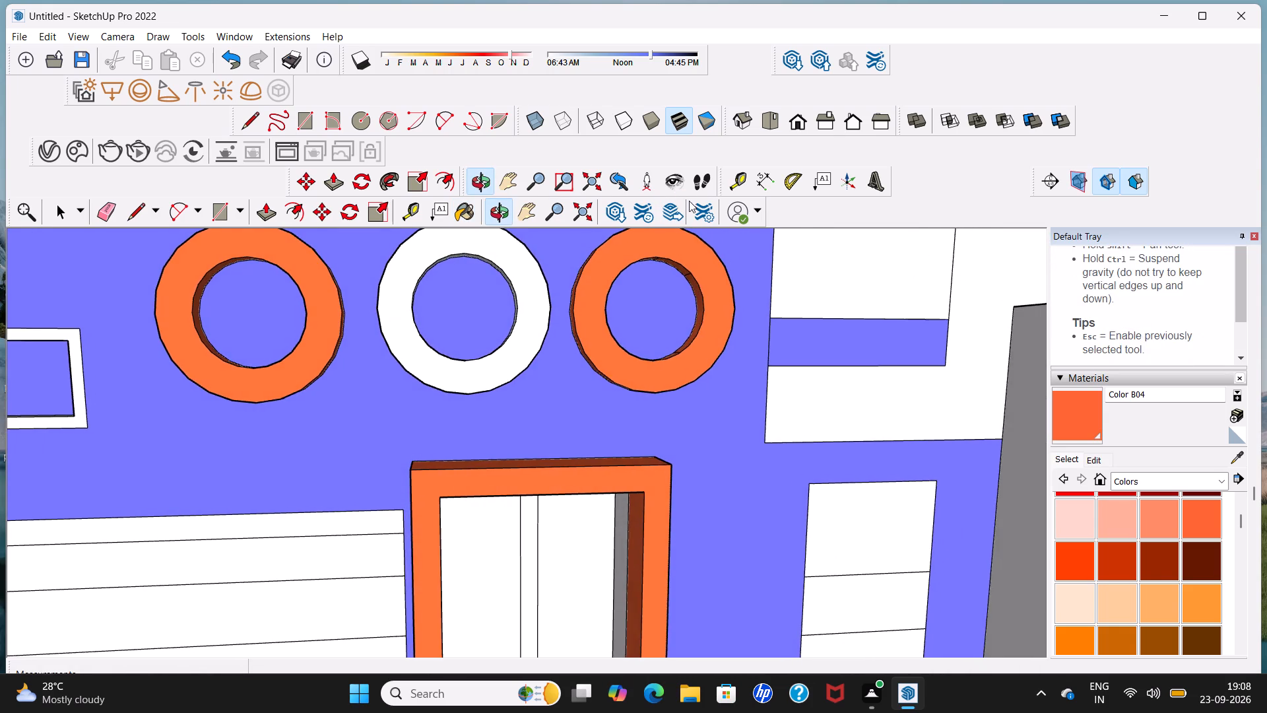
{"action": "middle_click_drag", "start_coordinate": [692, 286], "coordinate": [540, 247]}
{"action": "middle_click_drag", "start_coordinate": [718, 273], "coordinate": [725, 416]}
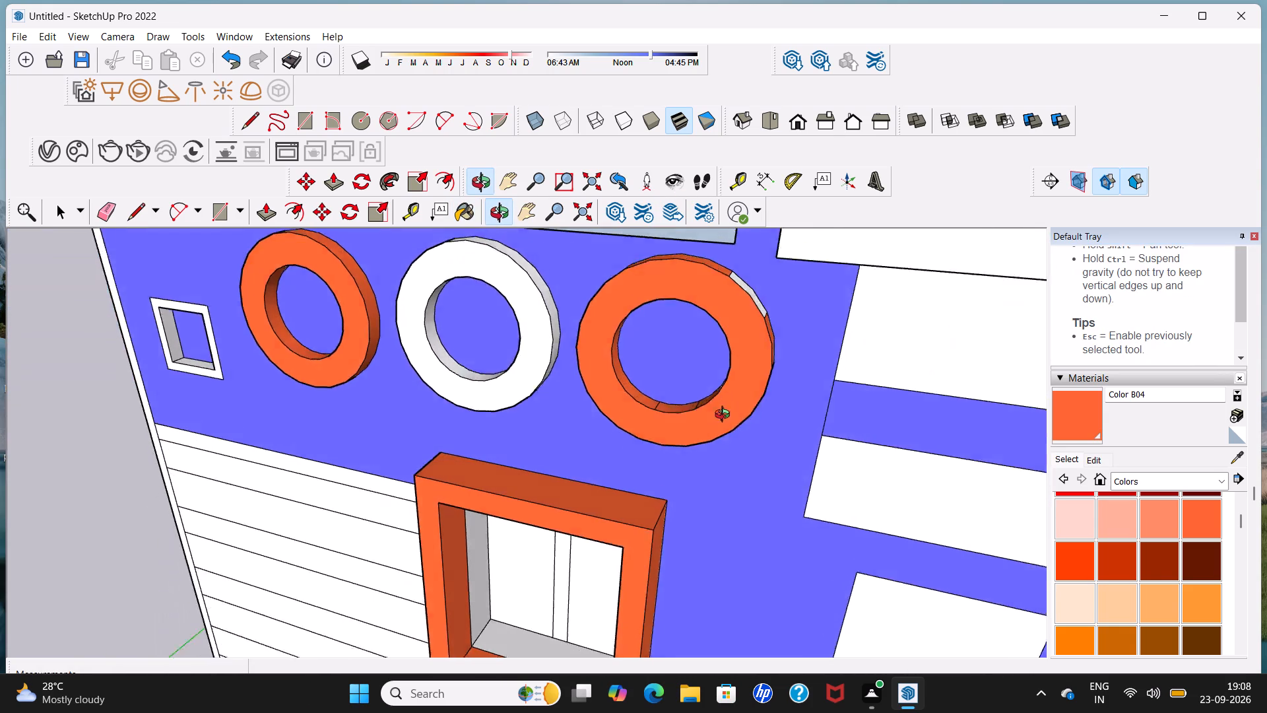
{"action": "middle_click_drag", "start_coordinate": [725, 416], "coordinate": [732, 467]}
{"action": "scroll", "coordinate": [739, 359], "scroll_direction": "up", "scroll_amount": 3}
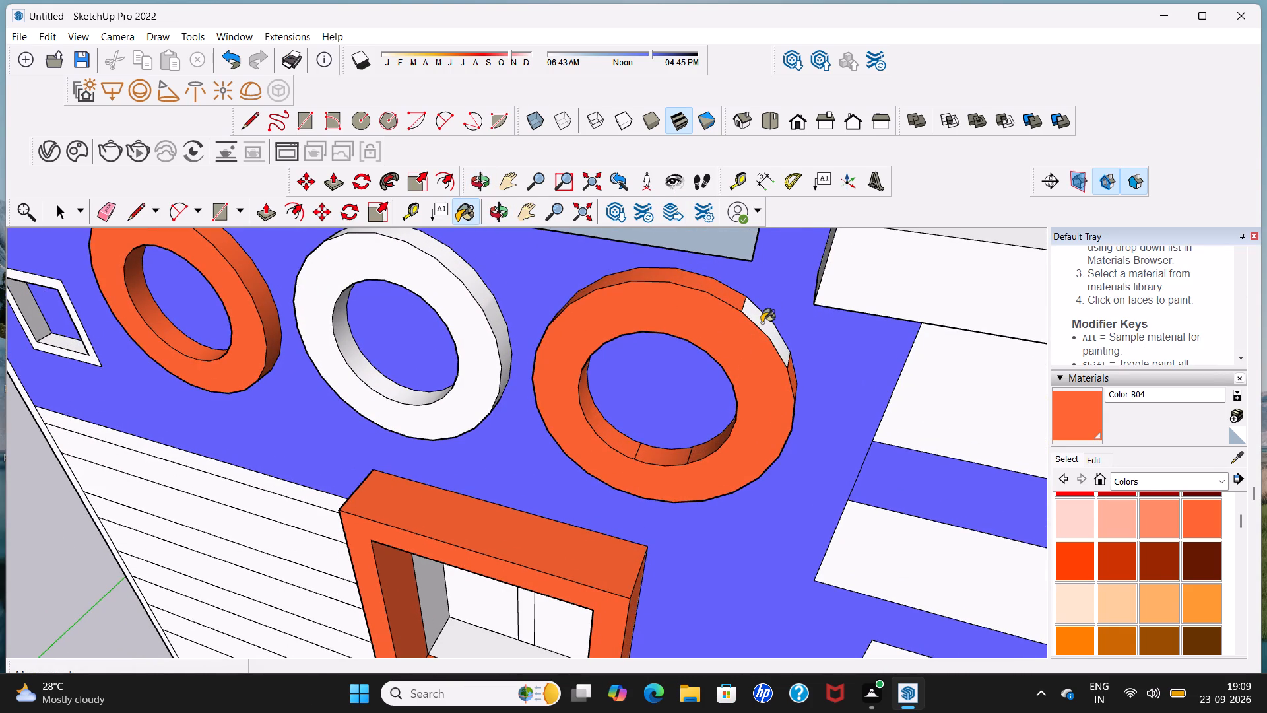
{"action": "left_click", "coordinate": [760, 325]}
Paint the front face of the small square frame beside the rings with Color B04.
{"action": "middle_click_drag", "start_coordinate": [597, 379], "coordinate": [762, 247]}
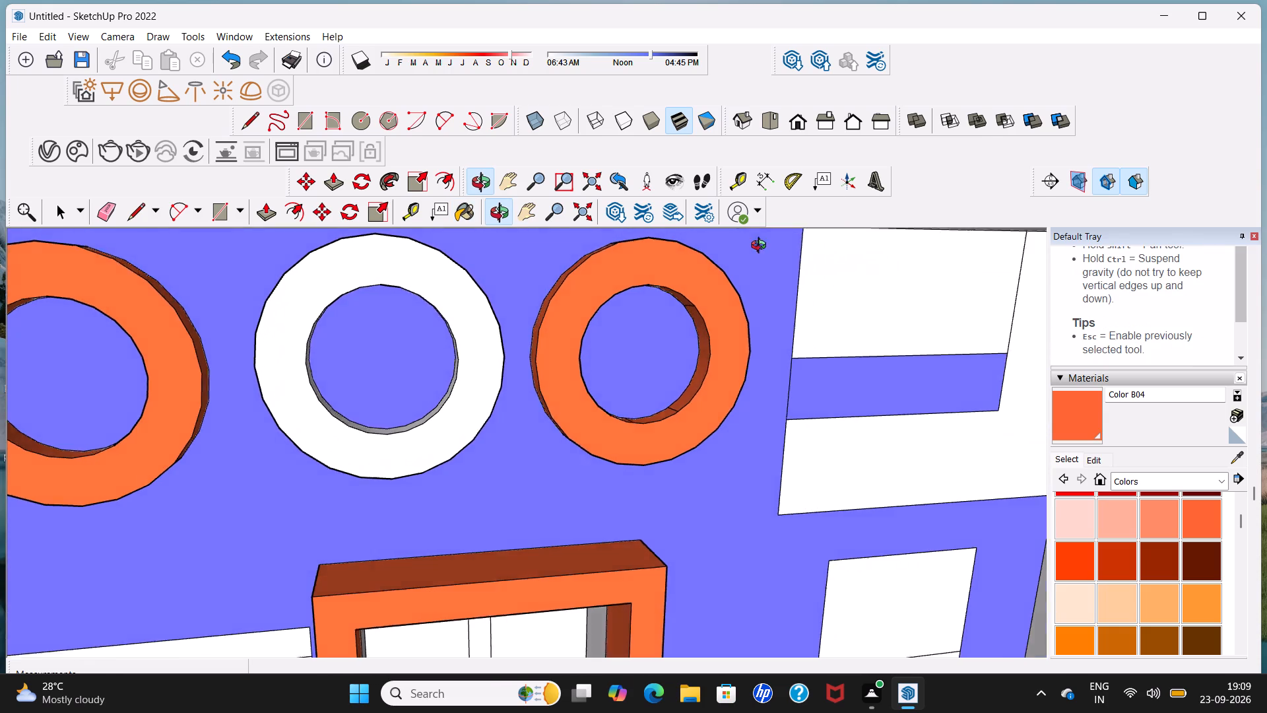
{"action": "middle_click_drag", "start_coordinate": [762, 247], "coordinate": [763, 247]}
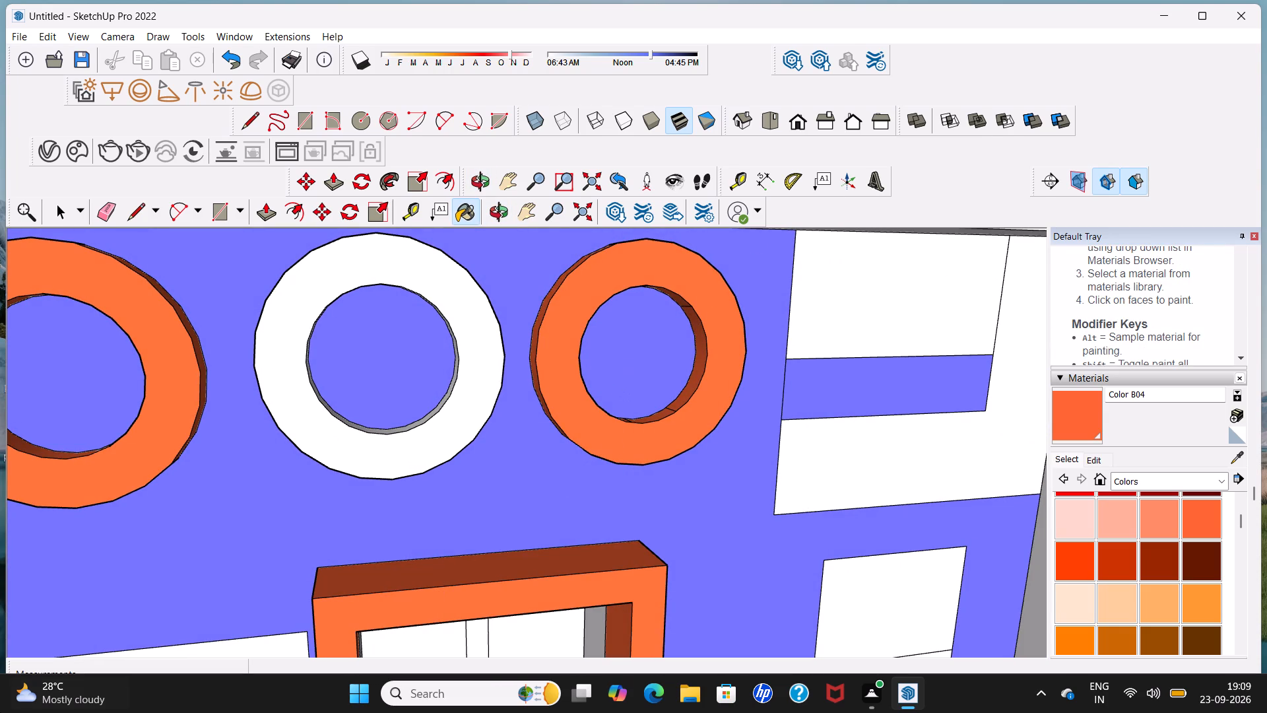
{"action": "middle_click_drag", "start_coordinate": [3, 683], "coordinate": [104, 567]}
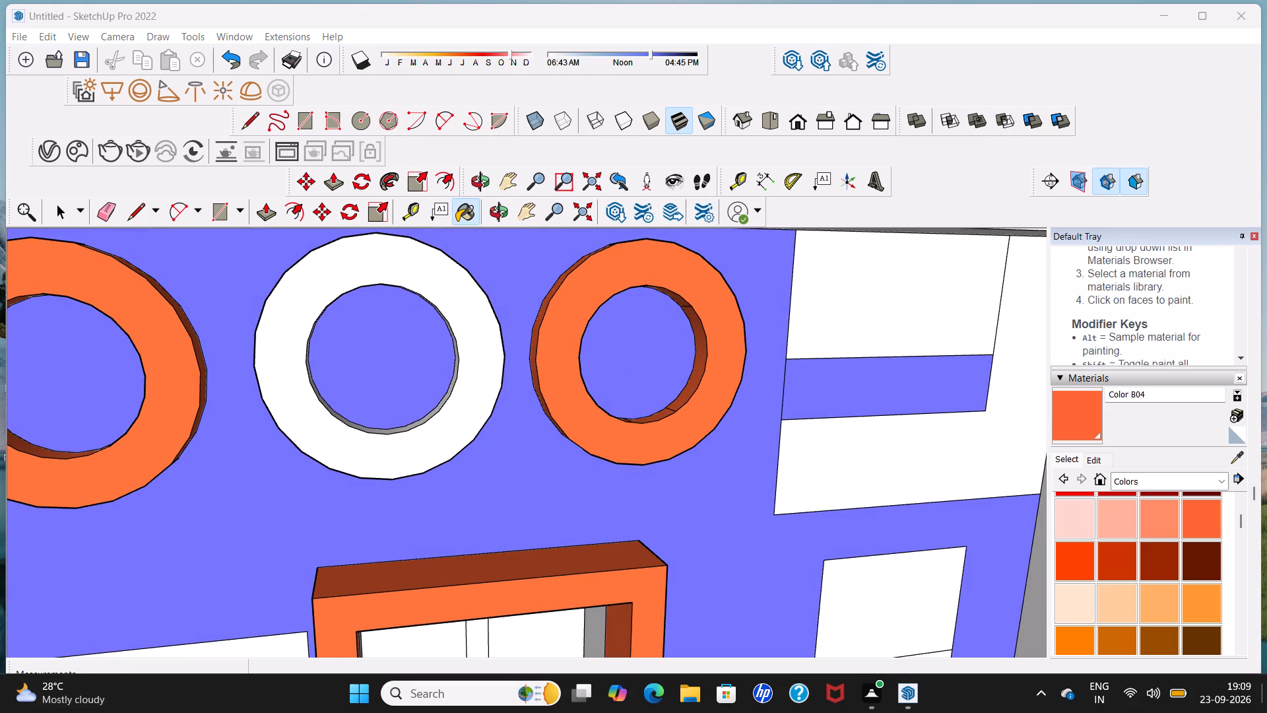
{"action": "middle_click_drag", "start_coordinate": [649, 458], "coordinate": [643, 388]}
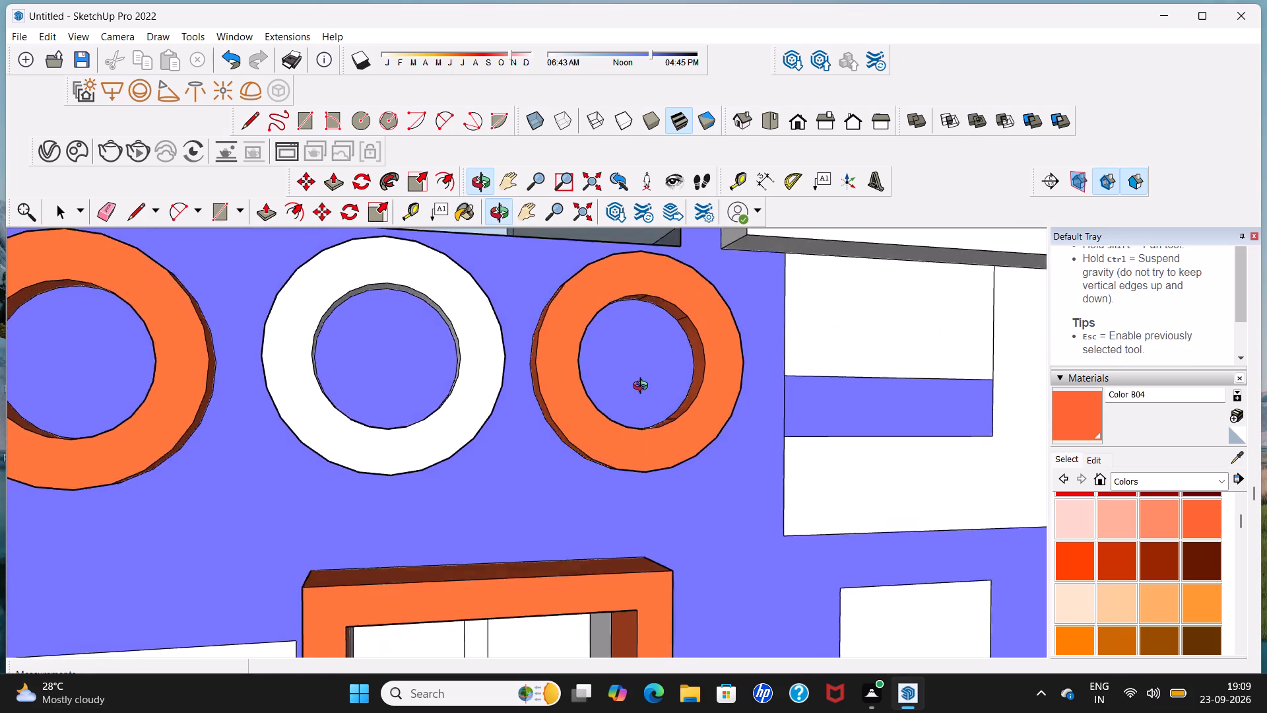
{"action": "middle_click_drag", "start_coordinate": [643, 388], "coordinate": [648, 290]}
{"action": "scroll", "coordinate": [648, 439], "scroll_direction": "up", "scroll_amount": 2}
{"action": "scroll", "coordinate": [652, 426], "scroll_direction": "down", "scroll_amount": 13}
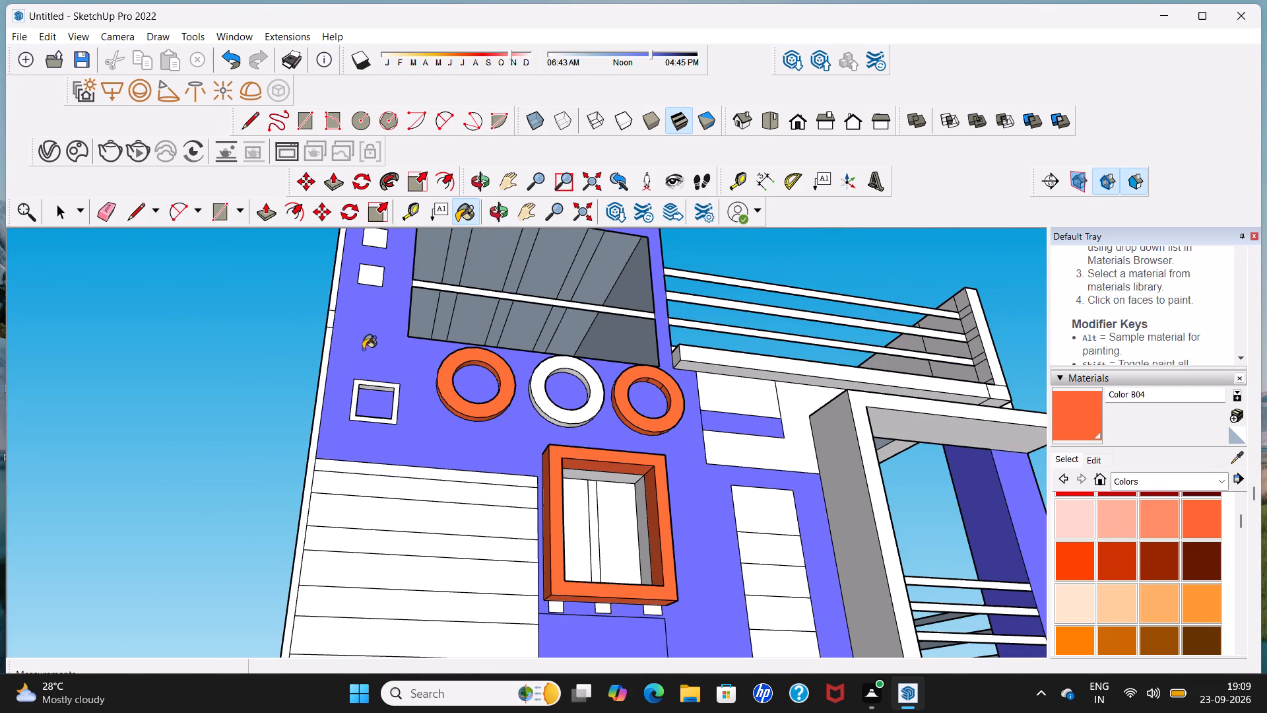
{"action": "scroll", "coordinate": [354, 405], "scroll_direction": "up", "scroll_amount": 6}
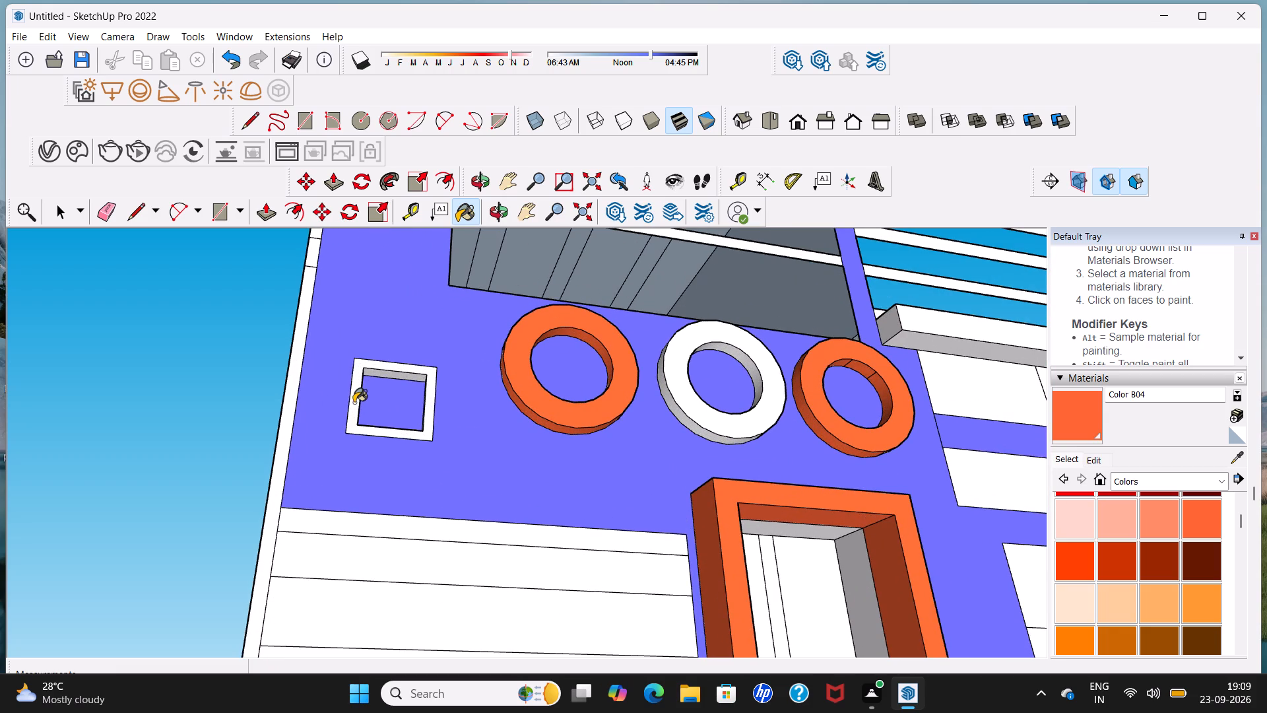
{"action": "left_click", "coordinate": [354, 403]}
Paint the four inner faces of the small square frame with Color B04.
{"action": "middle_click_drag", "start_coordinate": [374, 409], "coordinate": [275, 454]}
{"action": "scroll", "coordinate": [374, 409], "scroll_direction": "up", "scroll_amount": 1}
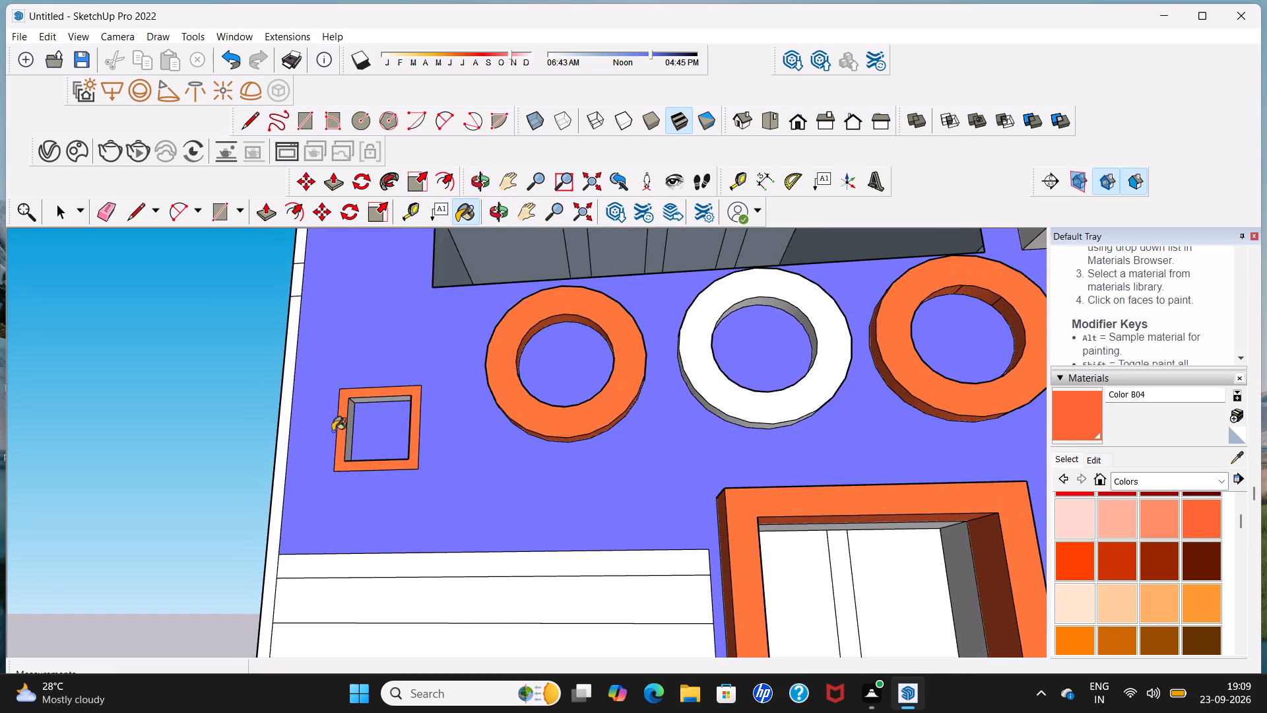
{"action": "scroll", "coordinate": [338, 428], "scroll_direction": "up", "scroll_amount": 7}
{"action": "left_click", "coordinate": [356, 417]}
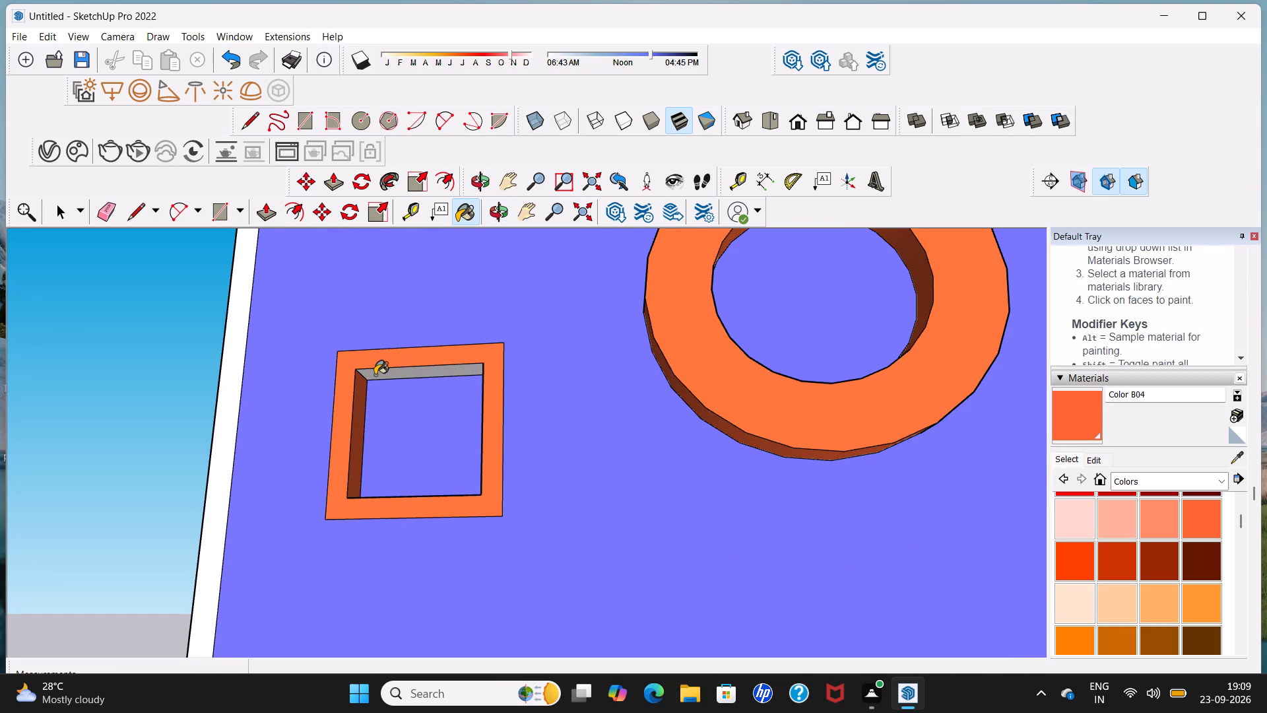
{"action": "left_click", "coordinate": [375, 375]}
{"action": "middle_click_drag", "start_coordinate": [410, 407], "coordinate": [590, 409]}
{"action": "scroll", "coordinate": [528, 435], "scroll_direction": "up", "scroll_amount": 2}
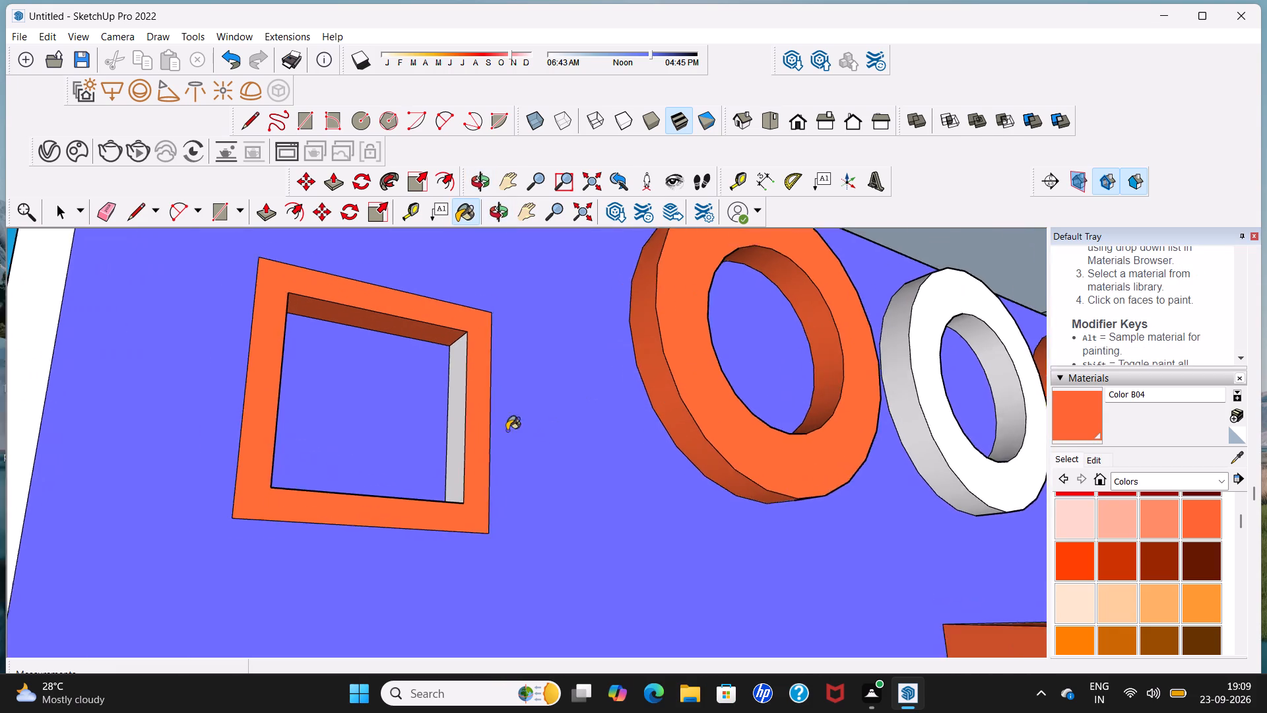
{"action": "scroll", "coordinate": [507, 430], "scroll_direction": "up", "scroll_amount": 2}
{"action": "left_click", "coordinate": [449, 394]}
{"action": "middle_click_drag", "start_coordinate": [317, 510], "coordinate": [259, 690]}
{"action": "scroll", "coordinate": [259, 687], "scroll_direction": "up", "scroll_amount": 1}
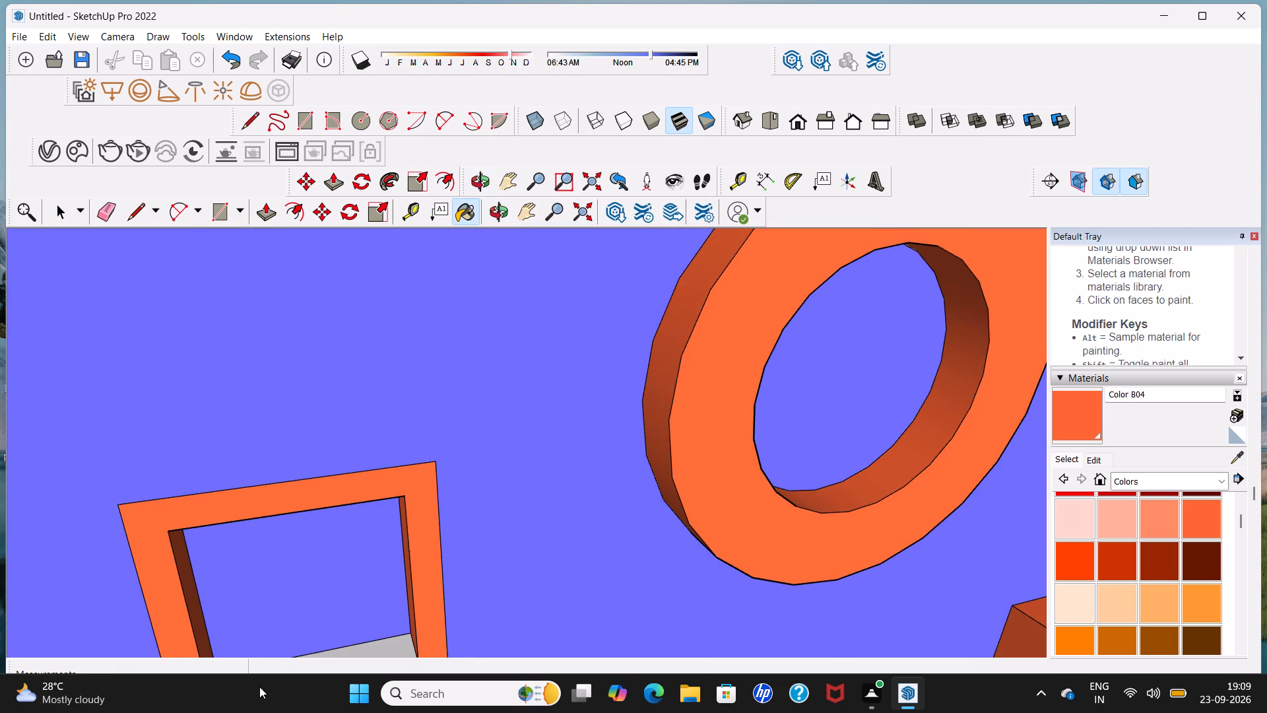
{"action": "middle_click_drag", "start_coordinate": [313, 543], "coordinate": [333, 338]}
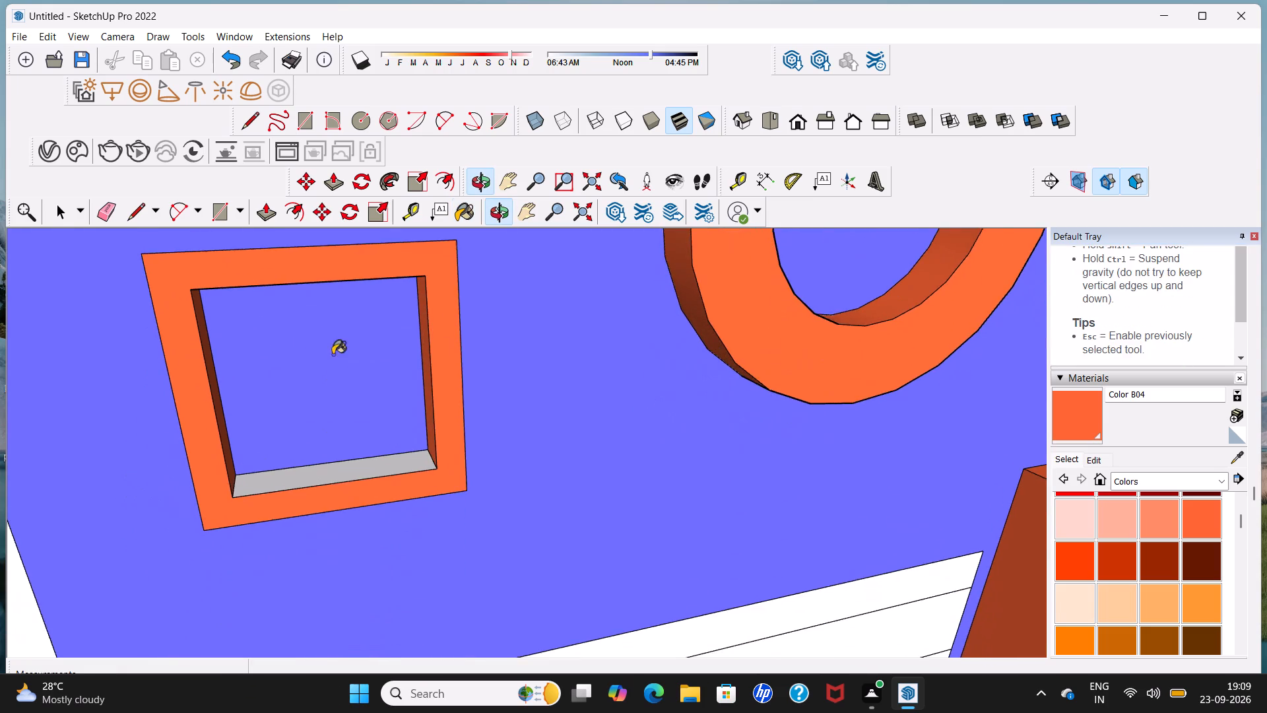
{"action": "scroll", "coordinate": [334, 461], "scroll_direction": "up", "scroll_amount": 3}
{"action": "left_click", "coordinate": [347, 478]}
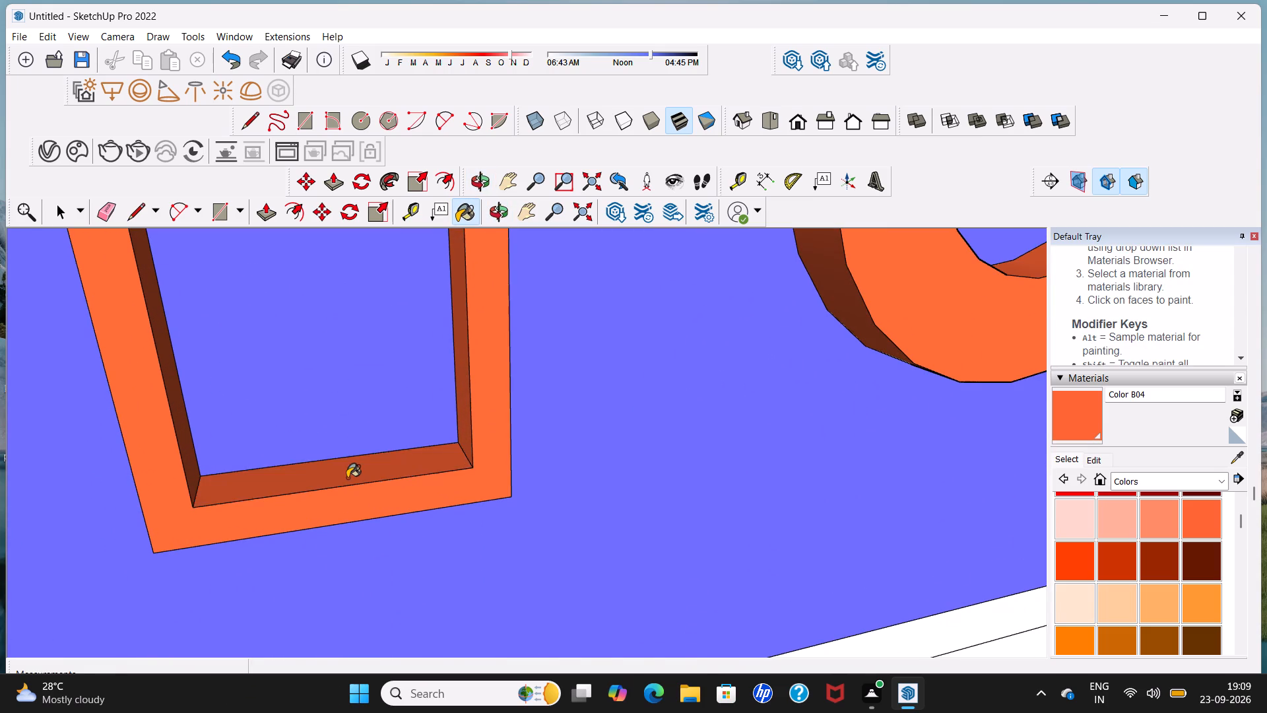
Paint the three segments of the narrow vertical strip along the blue-violet facade's outer edge with Color B04.
{"action": "scroll", "coordinate": [347, 478], "scroll_direction": "down", "scroll_amount": 11}
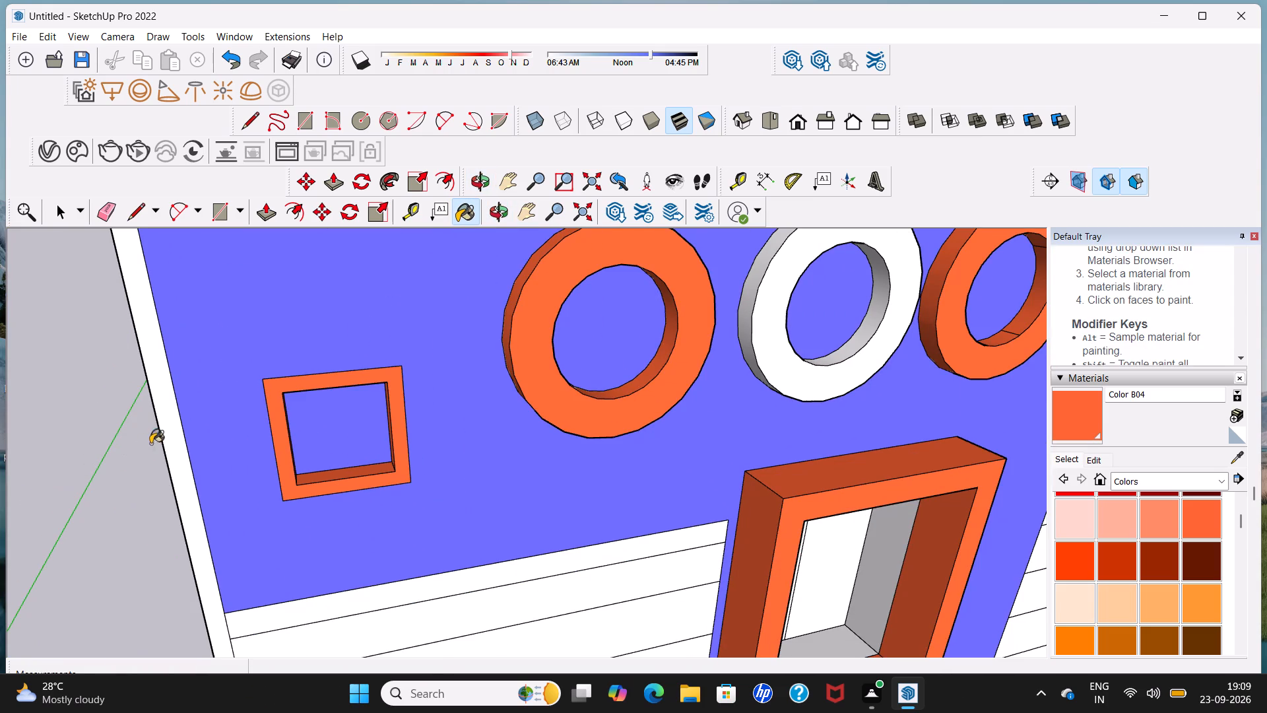
{"action": "left_click", "coordinate": [162, 434]}
{"action": "scroll", "coordinate": [174, 417], "scroll_direction": "down", "scroll_amount": 12}
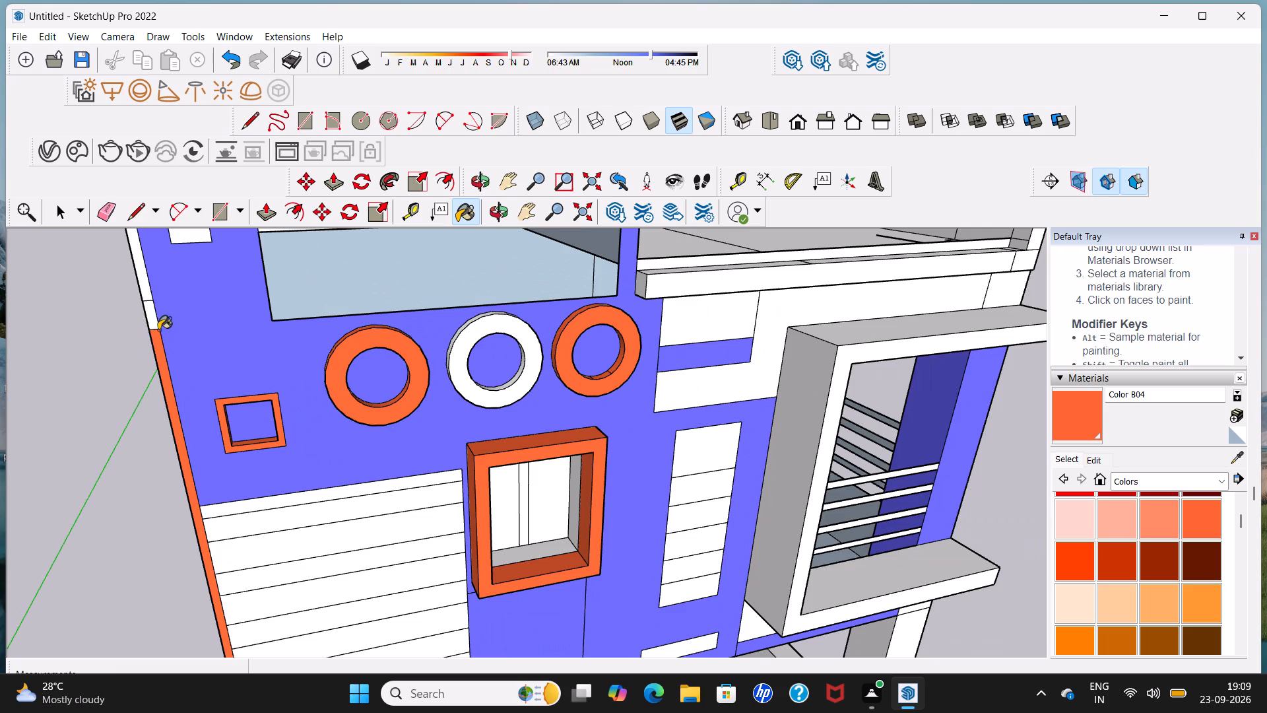
{"action": "left_click", "coordinate": [150, 320]}
{"action": "left_click", "coordinate": [146, 289]}
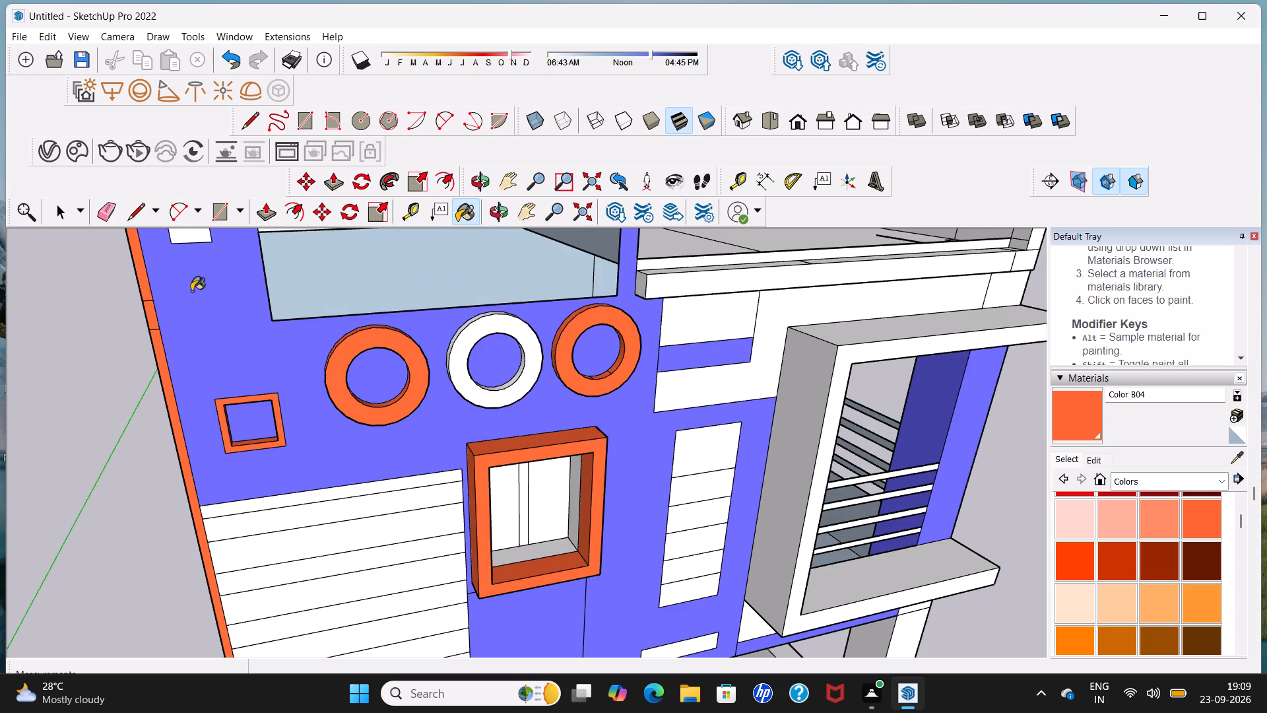
{"action": "scroll", "coordinate": [191, 291], "scroll_direction": "down", "scroll_amount": 20}
{"action": "scroll", "coordinate": [191, 291], "scroll_direction": "down", "scroll_amount": 5}
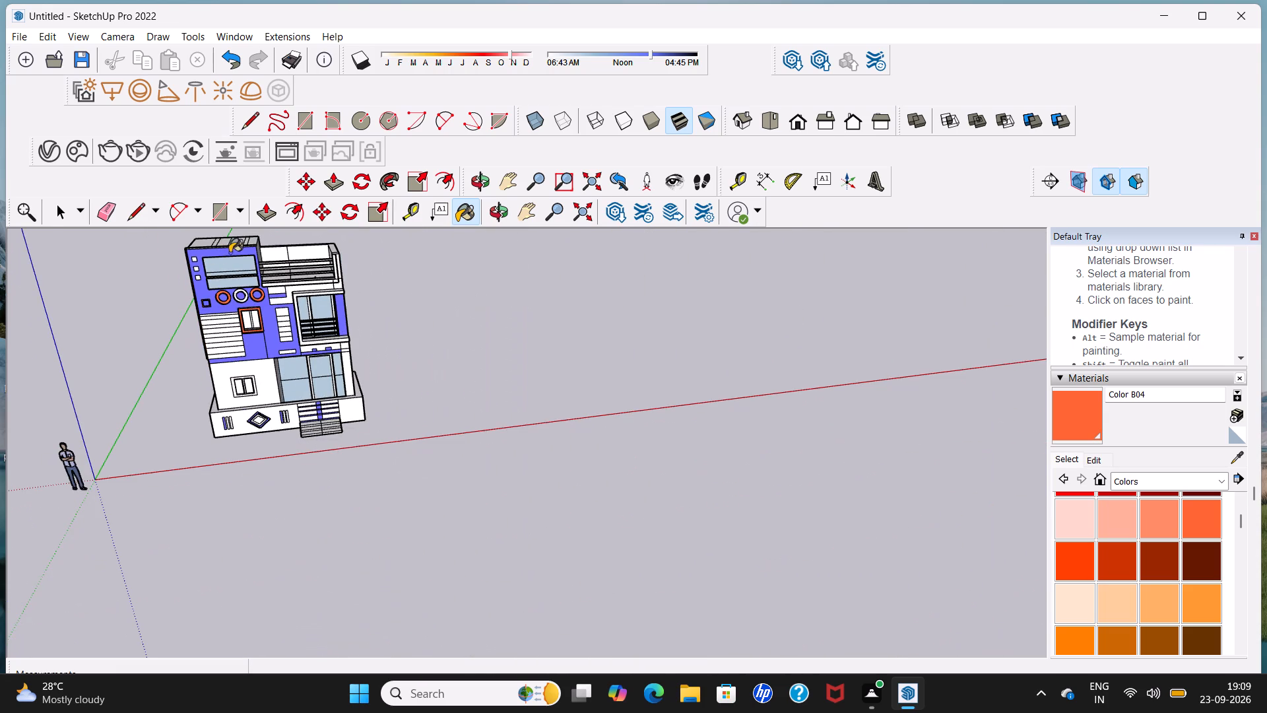
Paint the narrow horizontal strip along the top edge of the blue-violet facade with Color B04.
{"action": "scroll", "coordinate": [245, 245], "scroll_direction": "up", "scroll_amount": 1}
{"action": "middle_click_drag", "start_coordinate": [245, 244], "coordinate": [219, 407]}
{"action": "scroll", "coordinate": [219, 407], "scroll_direction": "up", "scroll_amount": 7}
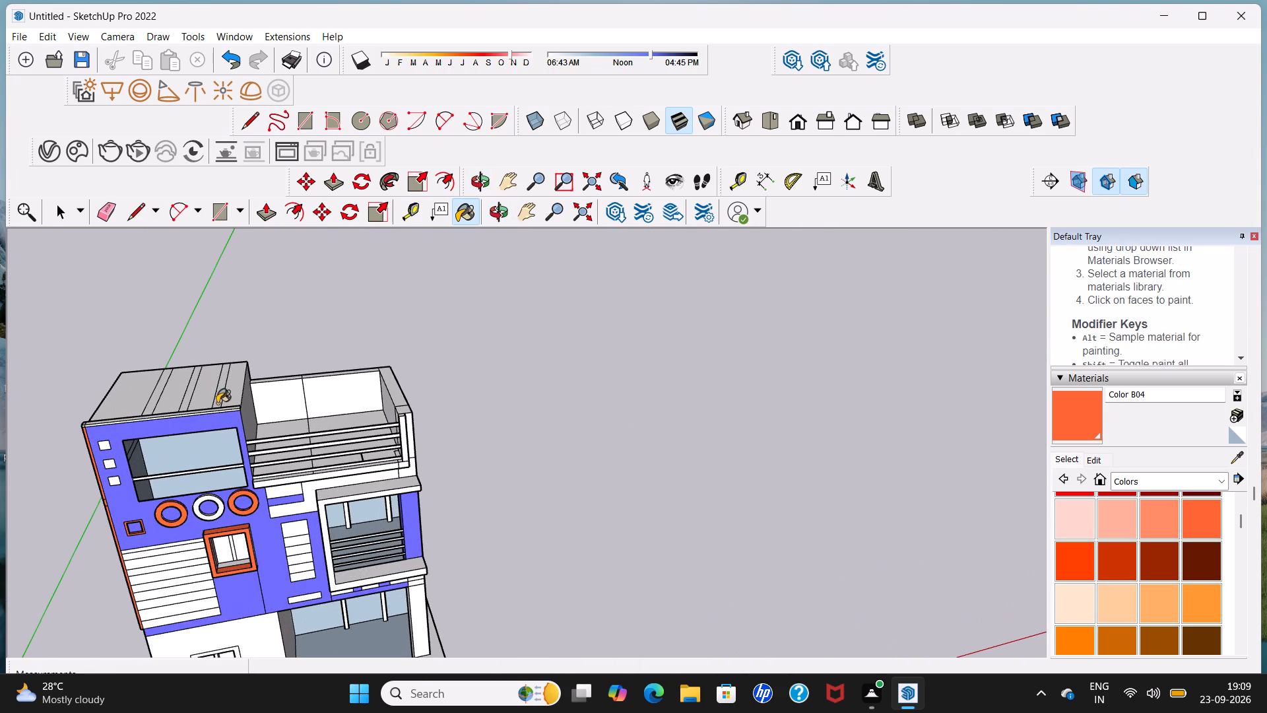
{"action": "middle_click_drag", "start_coordinate": [204, 438], "coordinate": [230, 343]}
{"action": "scroll", "coordinate": [231, 343], "scroll_direction": "up", "scroll_amount": 6}
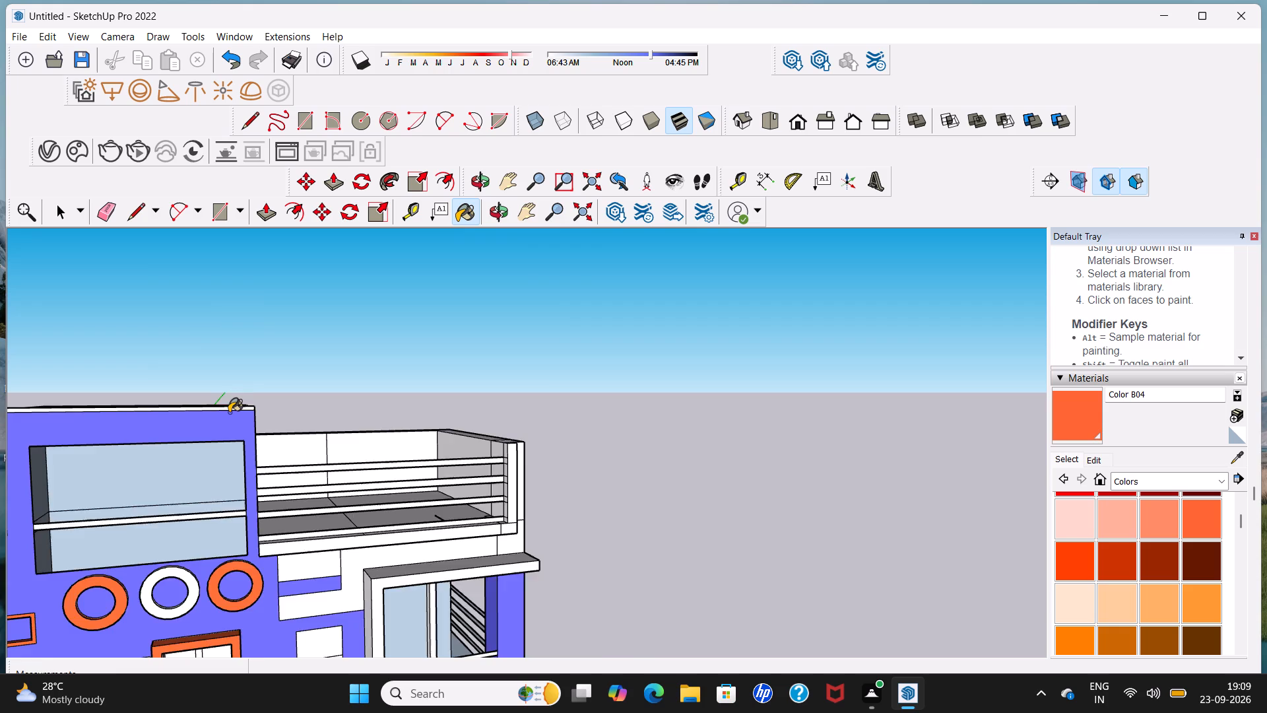
{"action": "scroll", "coordinate": [229, 415], "scroll_direction": "up", "scroll_amount": 5}
{"action": "left_click", "coordinate": [236, 403]}
Paint the small corner piece joining the facade's top strip and its vertical edge strip with Color B04.
{"action": "scroll", "coordinate": [236, 403], "scroll_direction": "down", "scroll_amount": 8}
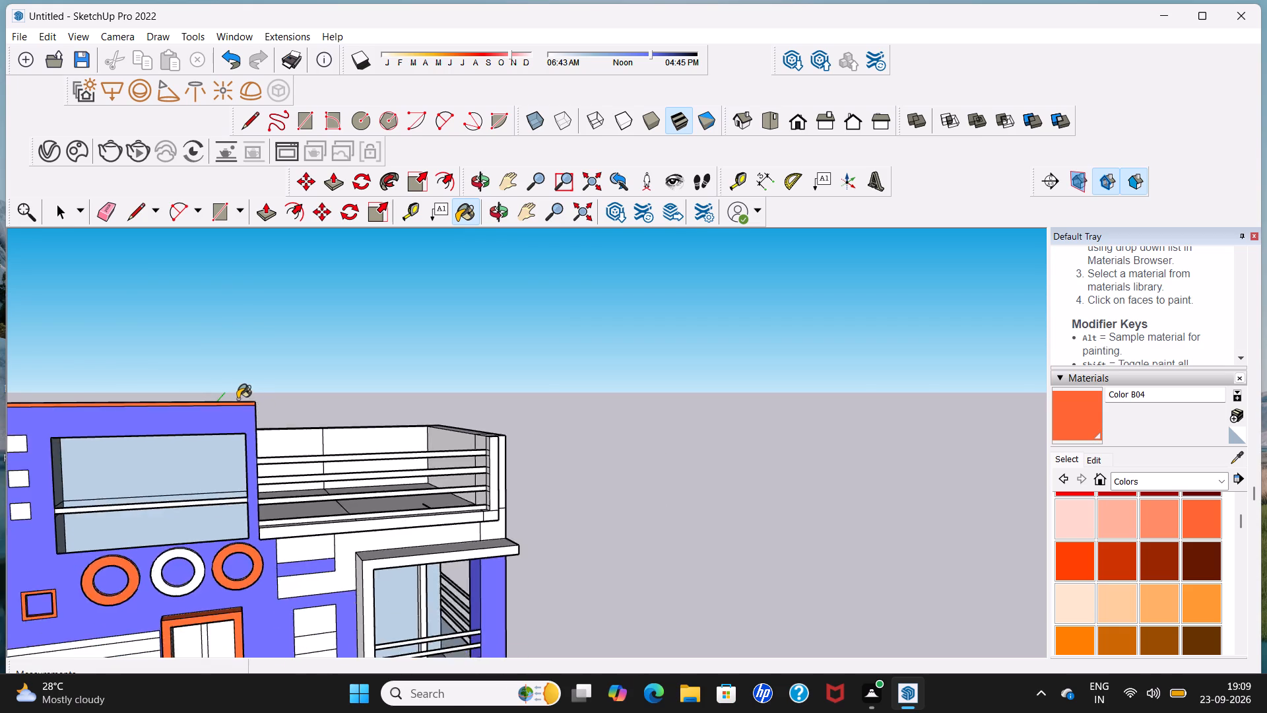
{"action": "scroll", "coordinate": [238, 399], "scroll_direction": "down", "scroll_amount": 8}
{"action": "middle_click_drag", "start_coordinate": [91, 398], "coordinate": [329, 480]}
{"action": "middle_click_drag", "start_coordinate": [217, 547], "coordinate": [366, 290]}
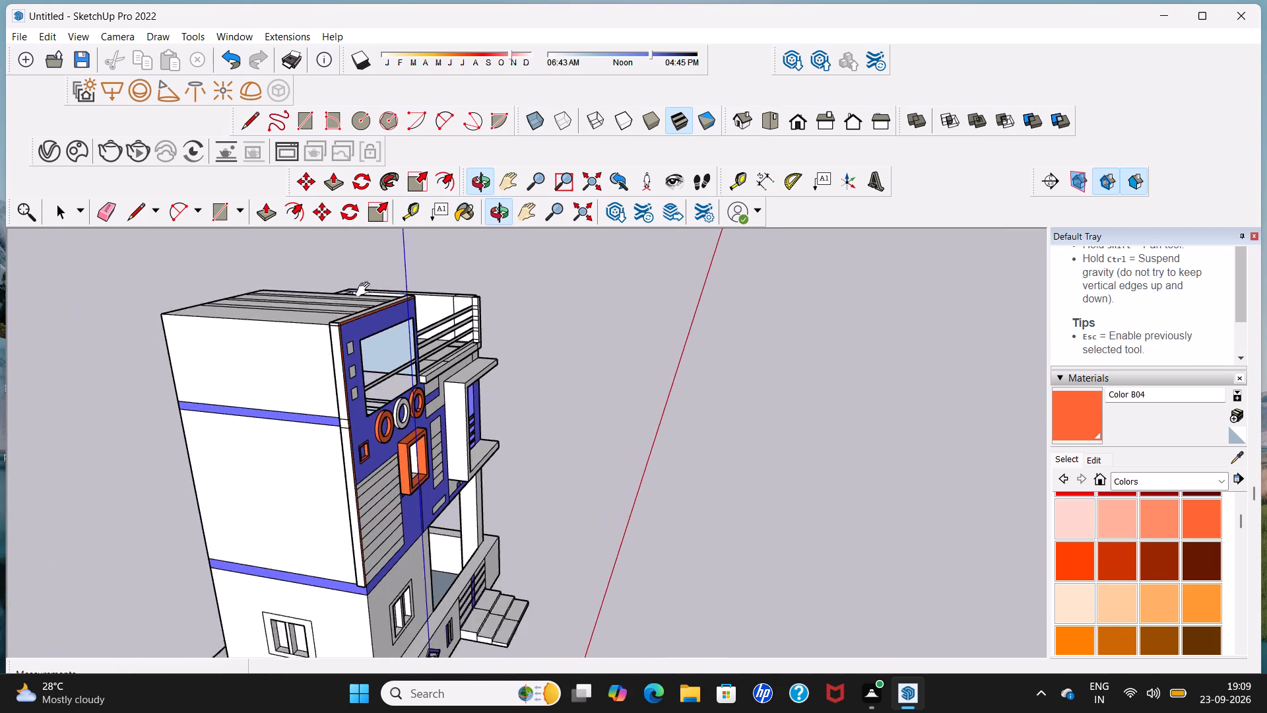
{"action": "middle_click_drag", "start_coordinate": [366, 290], "coordinate": [368, 285]}
{"action": "scroll", "coordinate": [342, 359], "scroll_direction": "up", "scroll_amount": 10}
{"action": "middle_click_drag", "start_coordinate": [385, 349], "coordinate": [343, 476]}
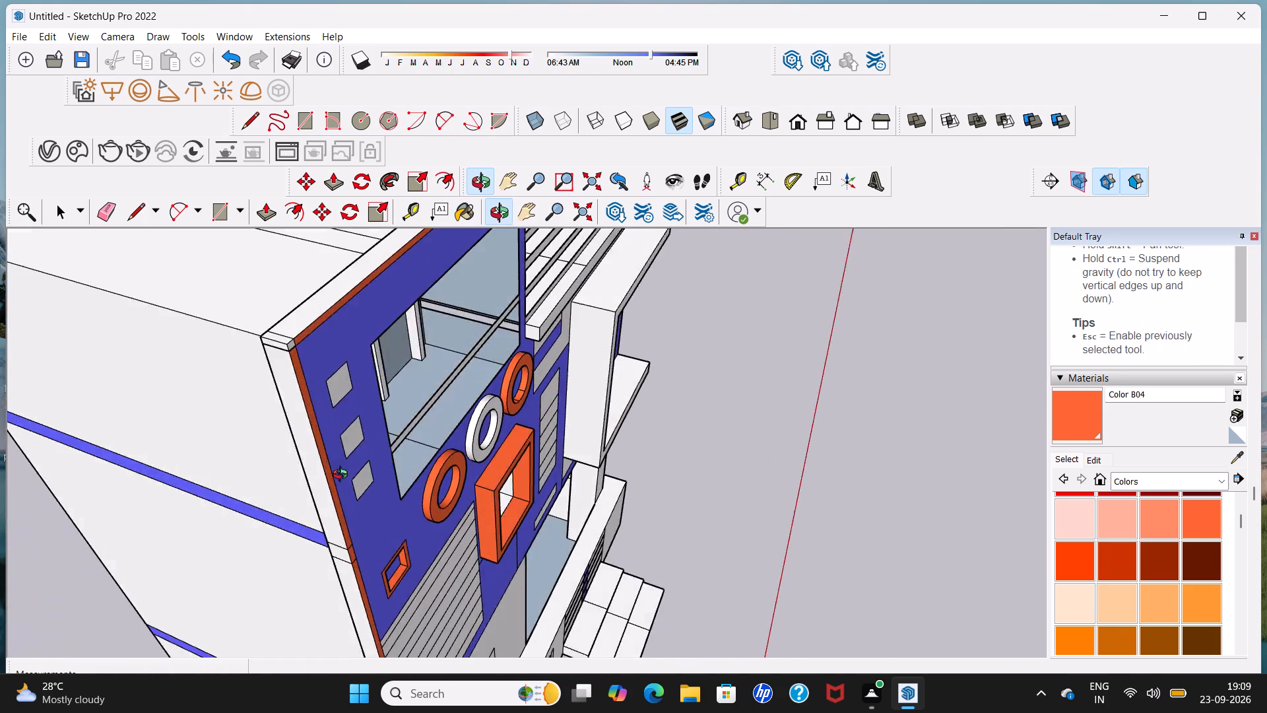
{"action": "middle_click_drag", "start_coordinate": [343, 476], "coordinate": [335, 539]}
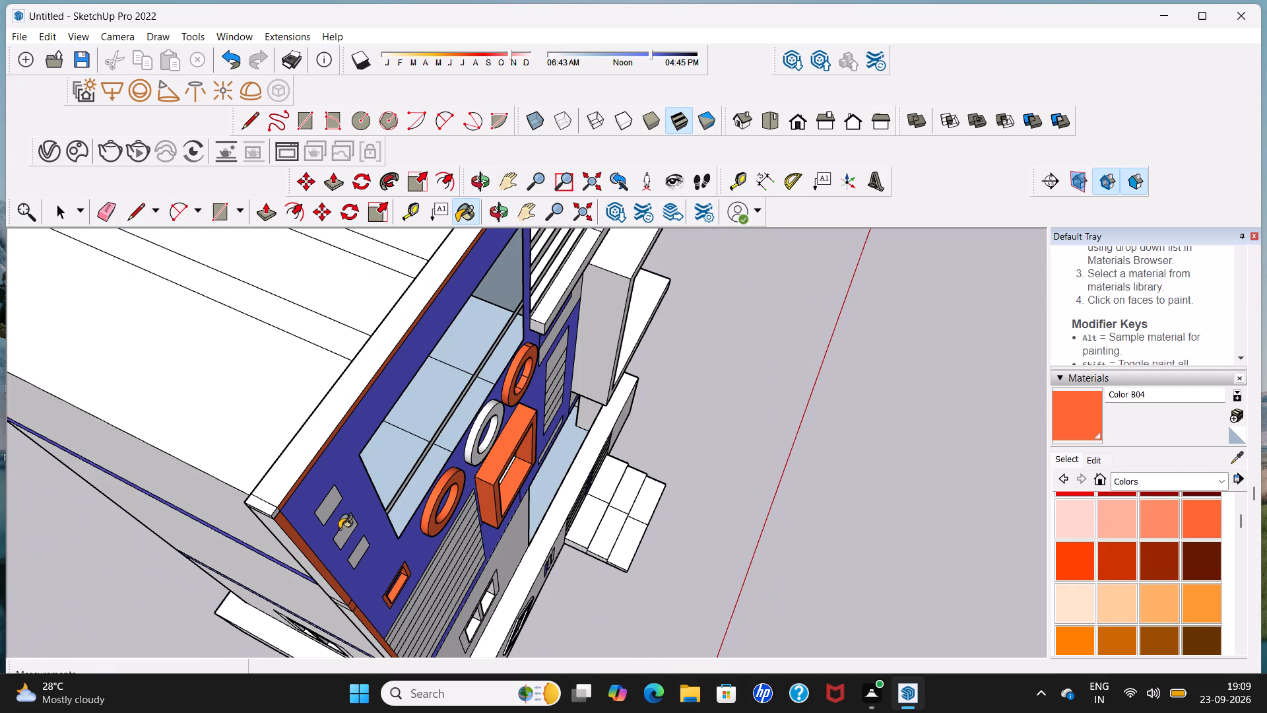
{"action": "scroll", "coordinate": [341, 516], "scroll_direction": "up", "scroll_amount": 3}
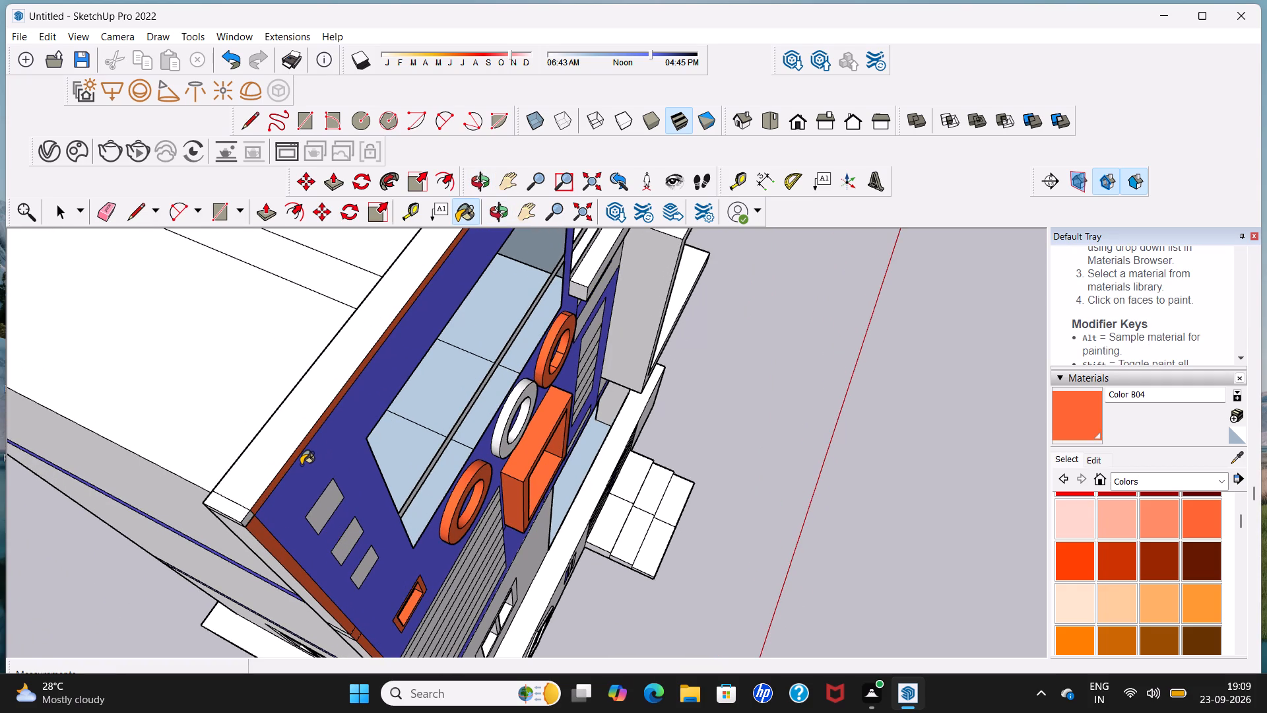
{"action": "scroll", "coordinate": [237, 522], "scroll_direction": "up", "scroll_amount": 4}
{"action": "left_click", "coordinate": [247, 519]}
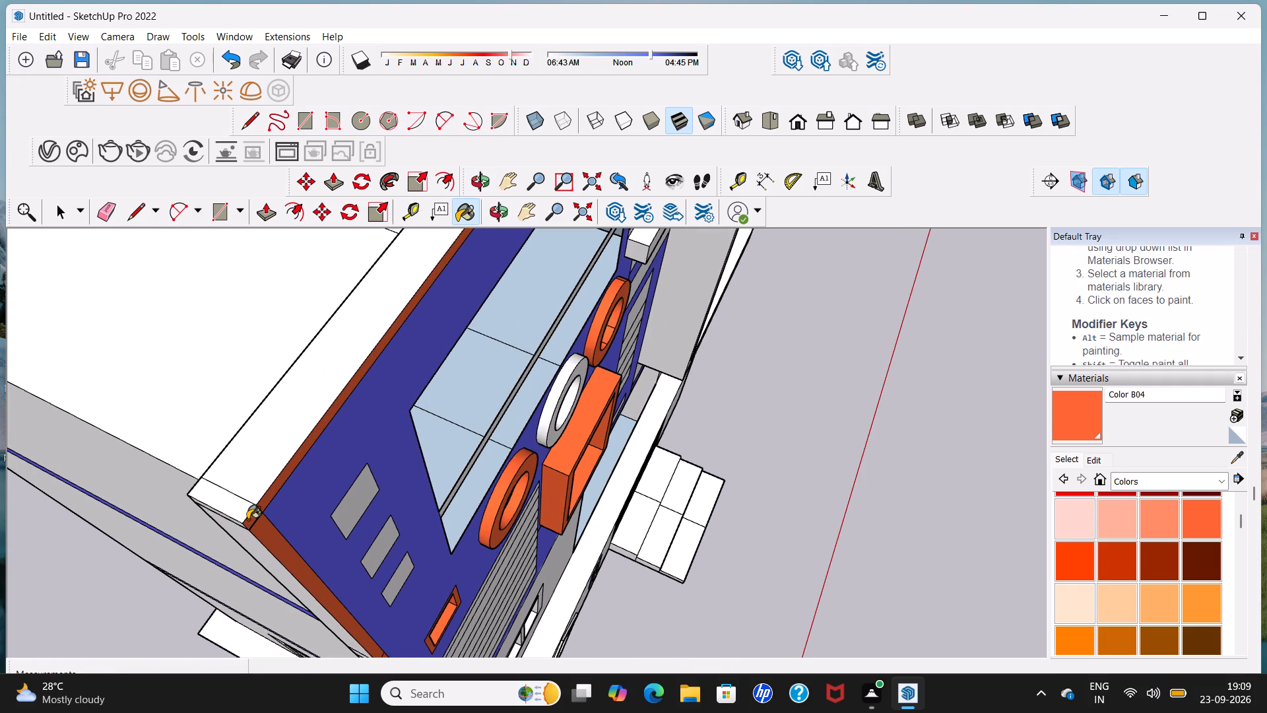
Paint the upper two of the three small squares beside the large top-floor opening with Color B04.
{"action": "middle_click_drag", "start_coordinate": [478, 483], "coordinate": [430, 462]}
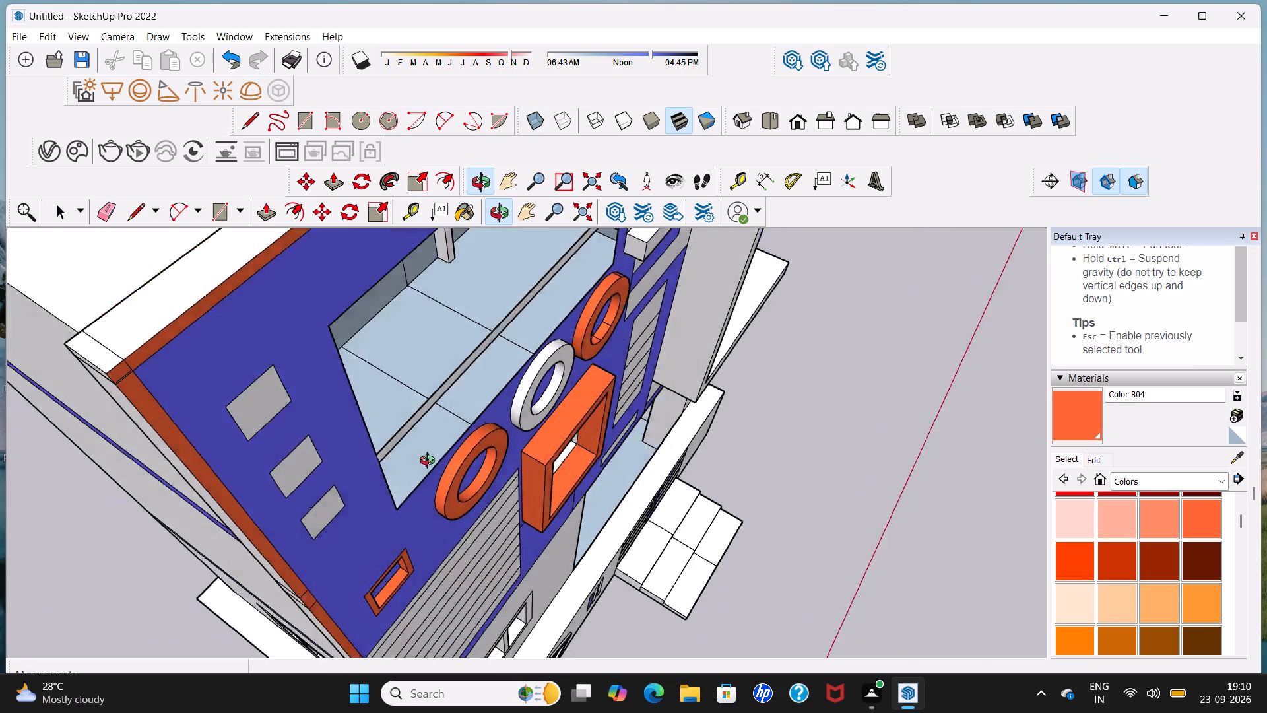
{"action": "middle_click_drag", "start_coordinate": [430, 462], "coordinate": [347, 385]}
{"action": "scroll", "coordinate": [329, 366], "scroll_direction": "down", "scroll_amount": 13}
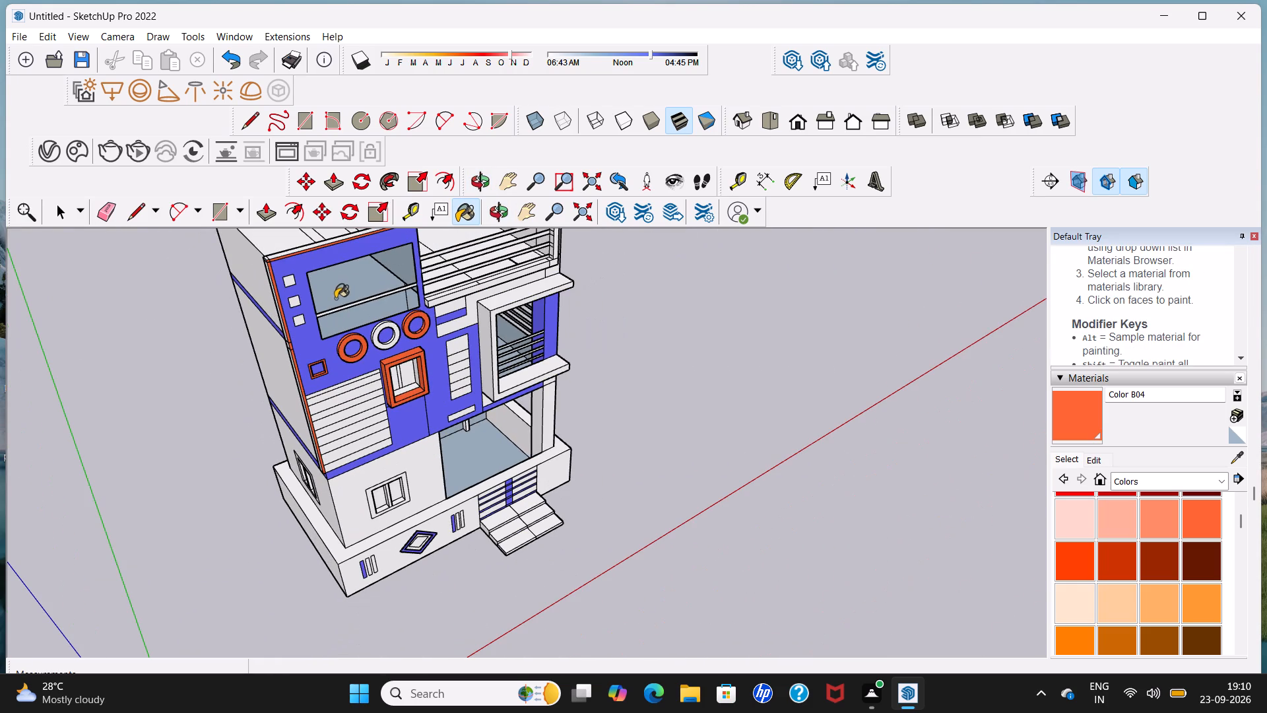
{"action": "middle_click_drag", "start_coordinate": [350, 306], "coordinate": [253, 368]}
{"action": "middle_click_drag", "start_coordinate": [236, 349], "coordinate": [236, 349]}
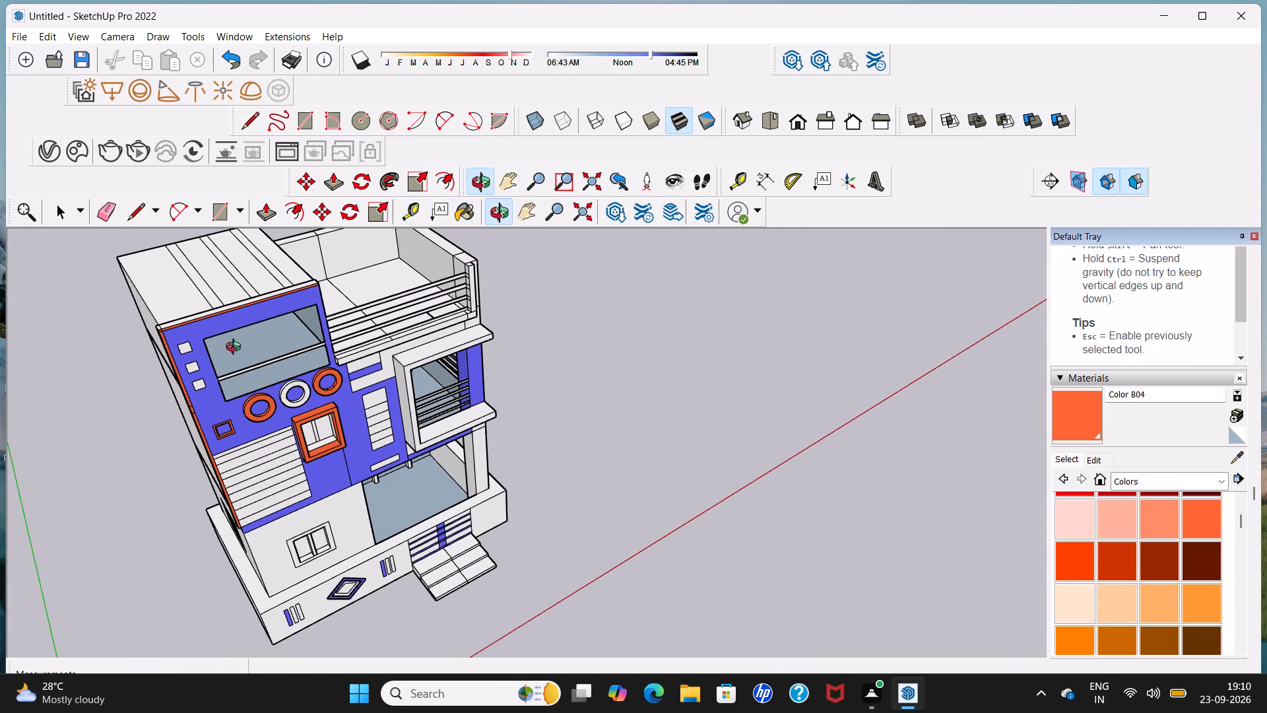
{"action": "middle_click_drag", "start_coordinate": [236, 349], "coordinate": [236, 253]}
{"action": "scroll", "coordinate": [196, 290], "scroll_direction": "up", "scroll_amount": 5}
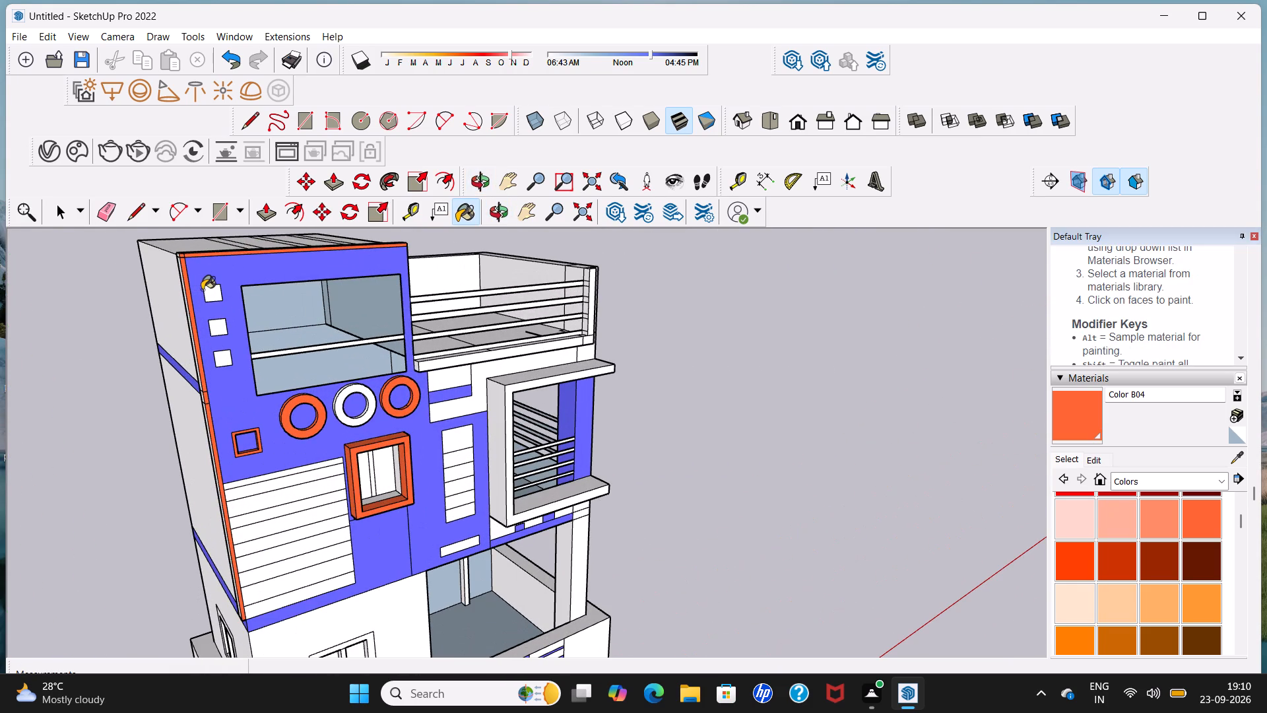
{"action": "left_click", "coordinate": [208, 292]}
{"action": "left_click", "coordinate": [216, 329]}
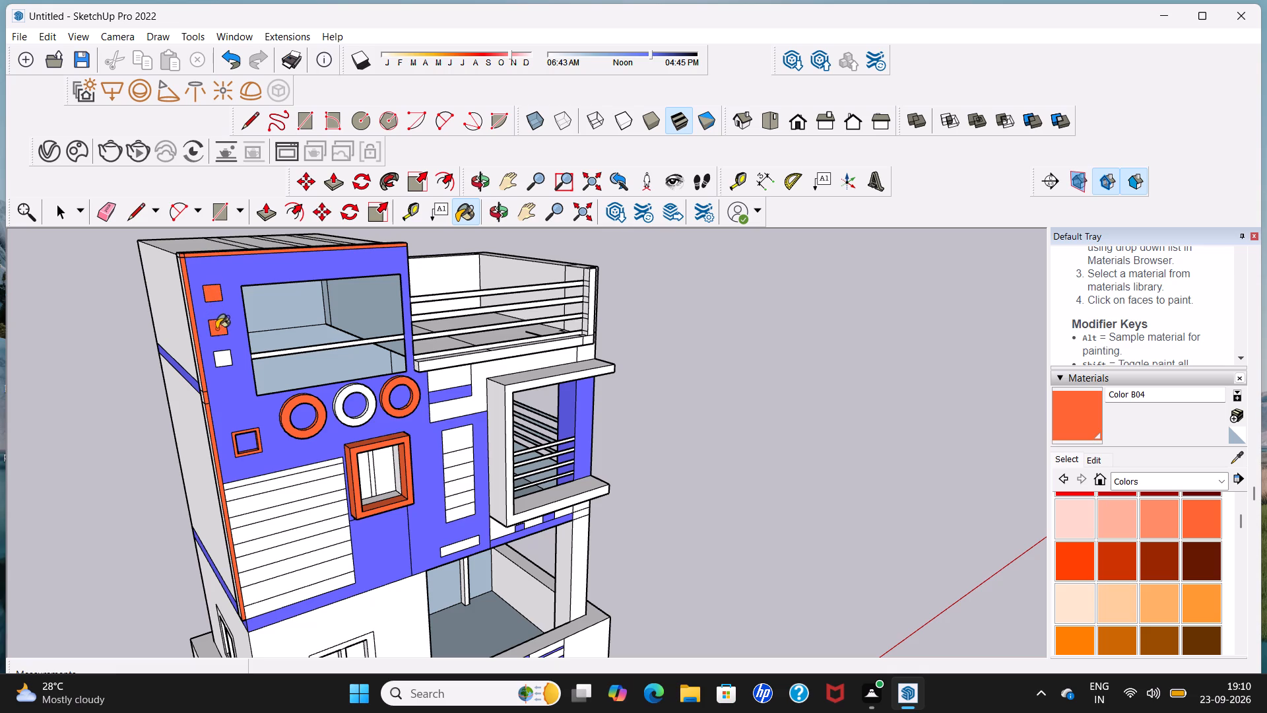
Paint the upper band of the panel beside the rings and the top segment of the striped panel below it with Color B04.
{"action": "middle_click_drag", "start_coordinate": [349, 366], "coordinate": [229, 314]}
{"action": "left_click", "coordinate": [468, 367]}
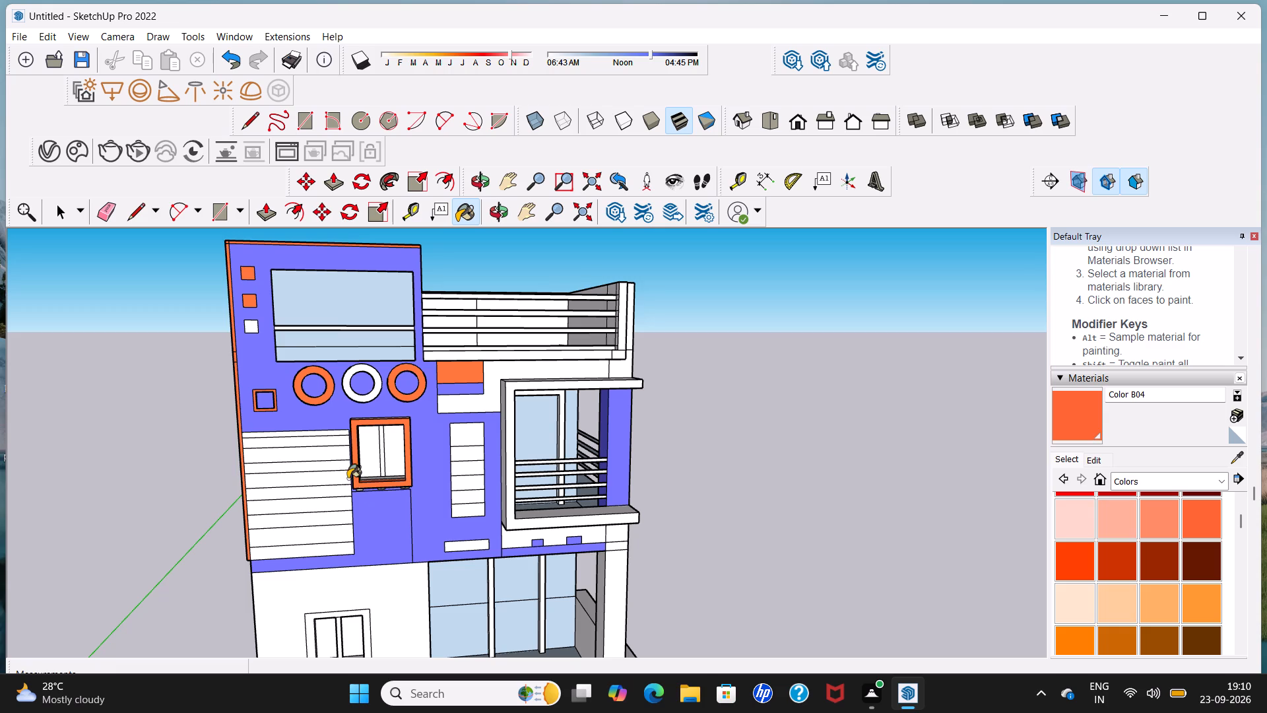
{"action": "left_click", "coordinate": [474, 440]}
Paint the front face of the C-shaped frame around the first-floor balcony with Color B04.
{"action": "scroll", "coordinate": [474, 440], "scroll_direction": "down", "scroll_amount": 1}
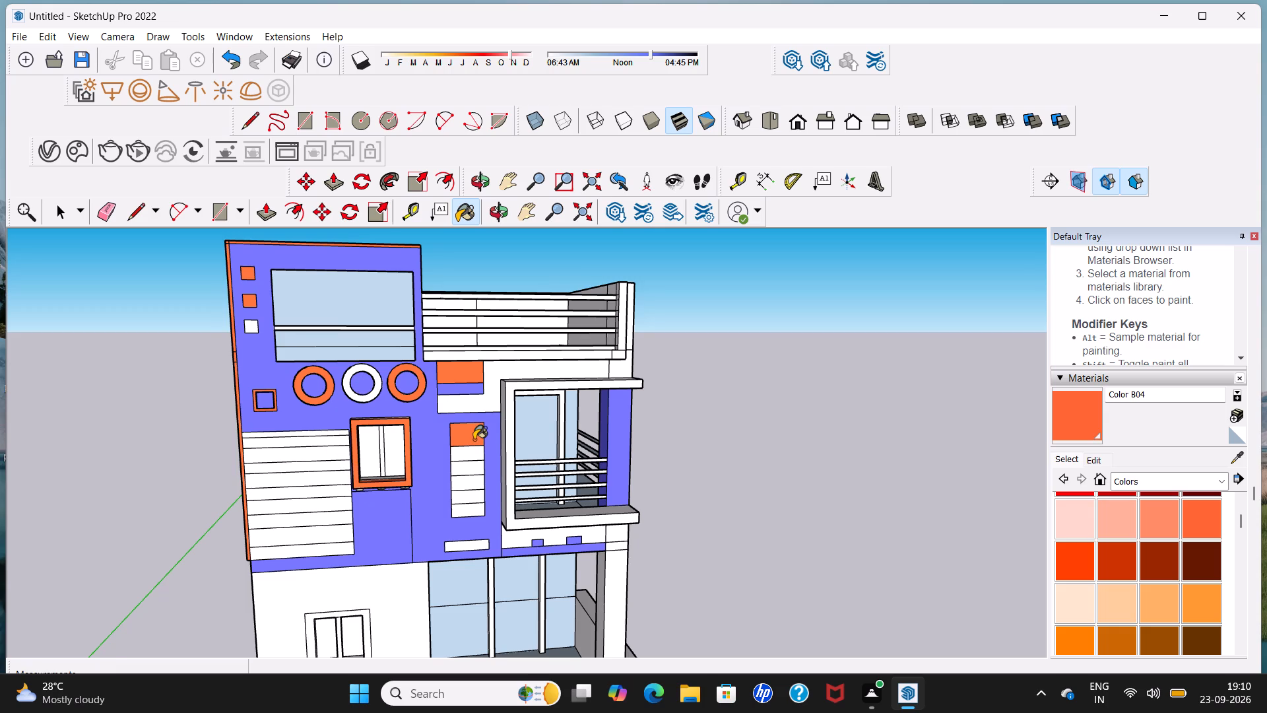
{"action": "scroll", "coordinate": [474, 440], "scroll_direction": "down", "scroll_amount": 1}
{"action": "scroll", "coordinate": [540, 543], "scroll_direction": "up", "scroll_amount": 3}
{"action": "left_click", "coordinate": [486, 459]}
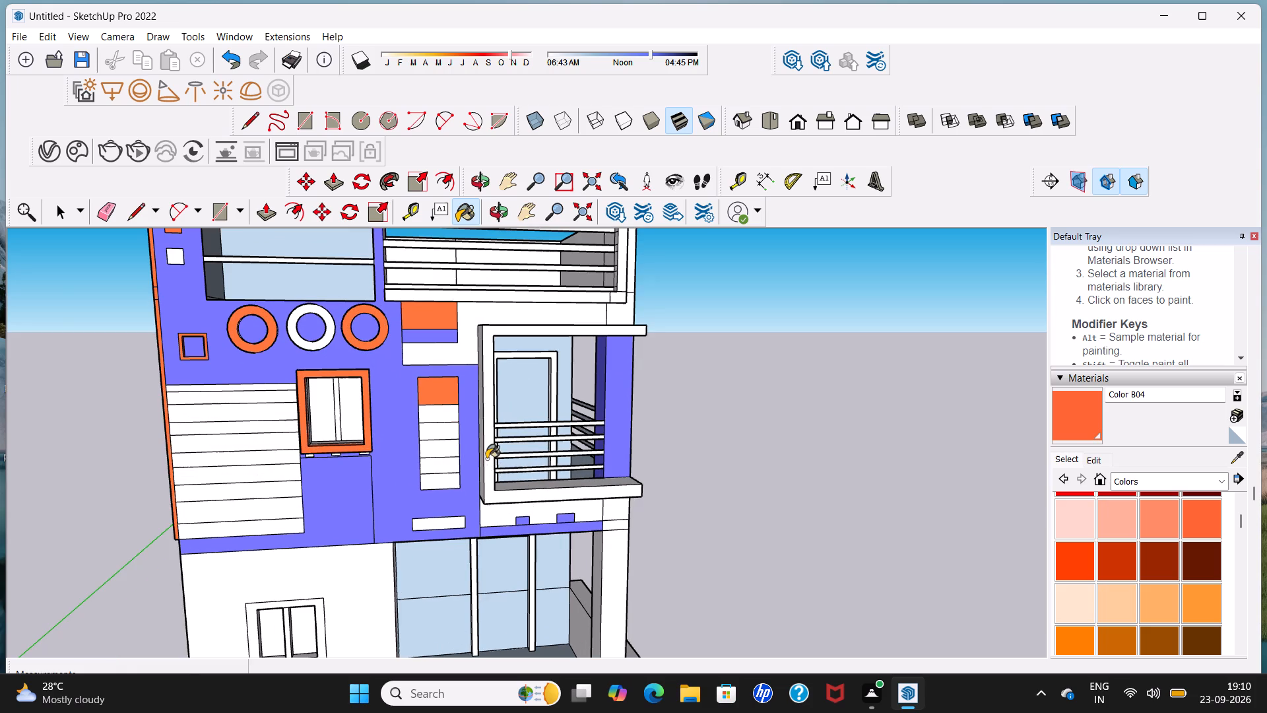
Paint the balcony frame's inner vertical face and the underside of its upper arm with Color B04.
{"action": "middle_click_drag", "start_coordinate": [506, 458], "coordinate": [326, 430]}
{"action": "scroll", "coordinate": [419, 392], "scroll_direction": "up", "scroll_amount": 2}
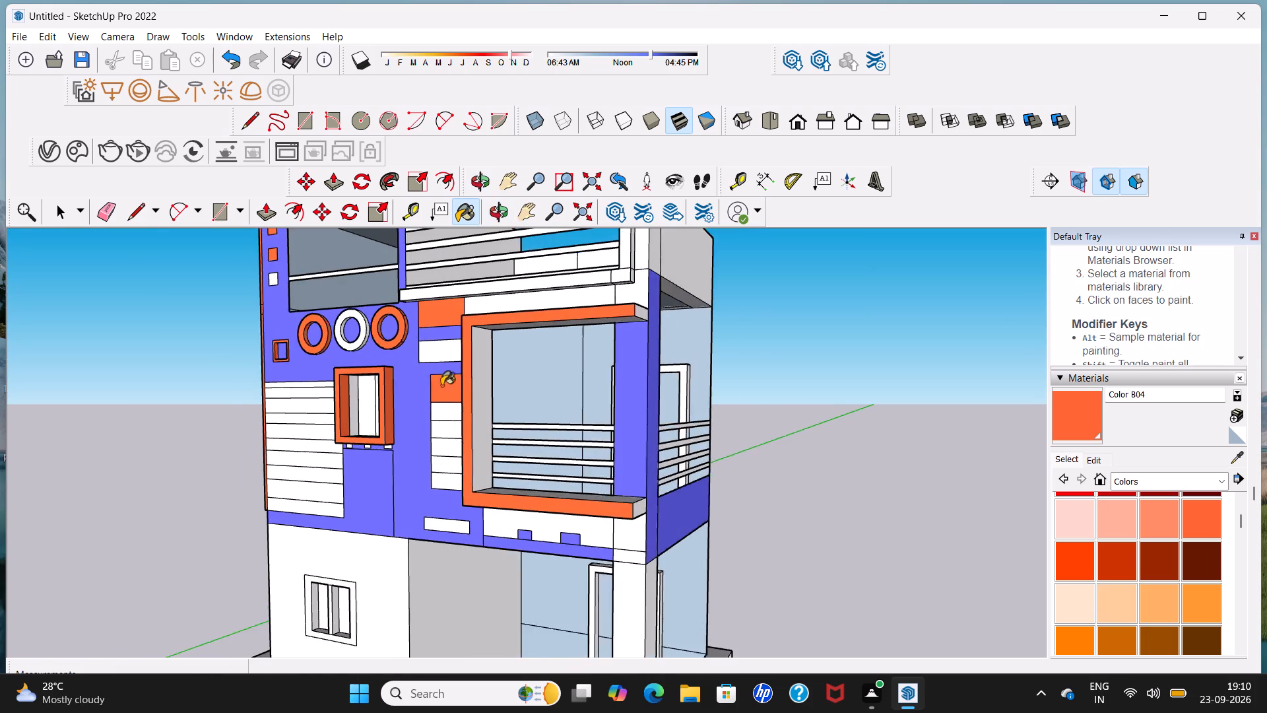
{"action": "scroll", "coordinate": [441, 386], "scroll_direction": "up", "scroll_amount": 2}
{"action": "left_click", "coordinate": [494, 364]}
{"action": "middle_click_drag", "start_coordinate": [544, 300], "coordinate": [573, 238]}
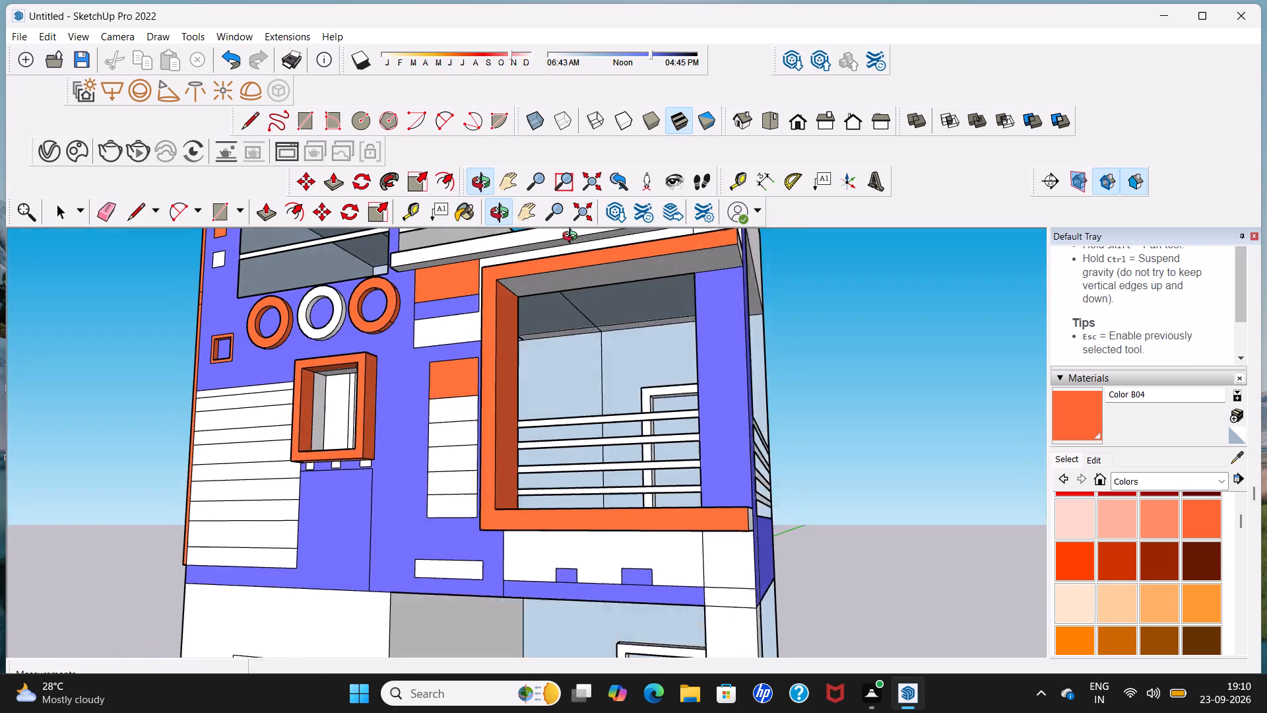
{"action": "middle_click_drag", "start_coordinate": [573, 238], "coordinate": [581, 218]}
{"action": "left_click", "coordinate": [595, 264]}
Paint the free end face of the balcony frame's upper arm with Color B04.
{"action": "middle_click_drag", "start_coordinate": [674, 289], "coordinate": [665, 412]}
{"action": "scroll", "coordinate": [754, 338], "scroll_direction": "up", "scroll_amount": 3}
{"action": "middle_click_drag", "start_coordinate": [761, 322], "coordinate": [736, 335]}
{"action": "left_click", "coordinate": [748, 337]}
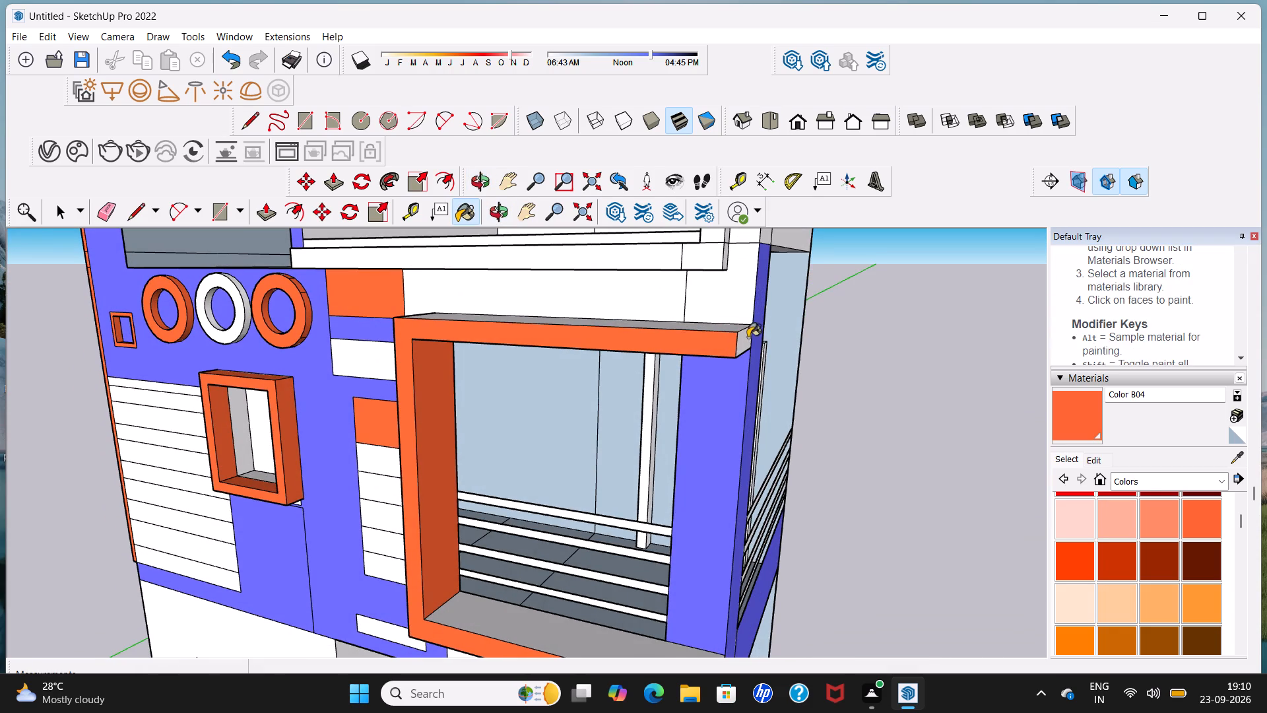
Paint the upper surface and the free end face of the balcony frame's lower arm with Color B04.
{"action": "scroll", "coordinate": [739, 347], "scroll_direction": "down", "scroll_amount": 11}
{"action": "left_click", "coordinate": [703, 479]}
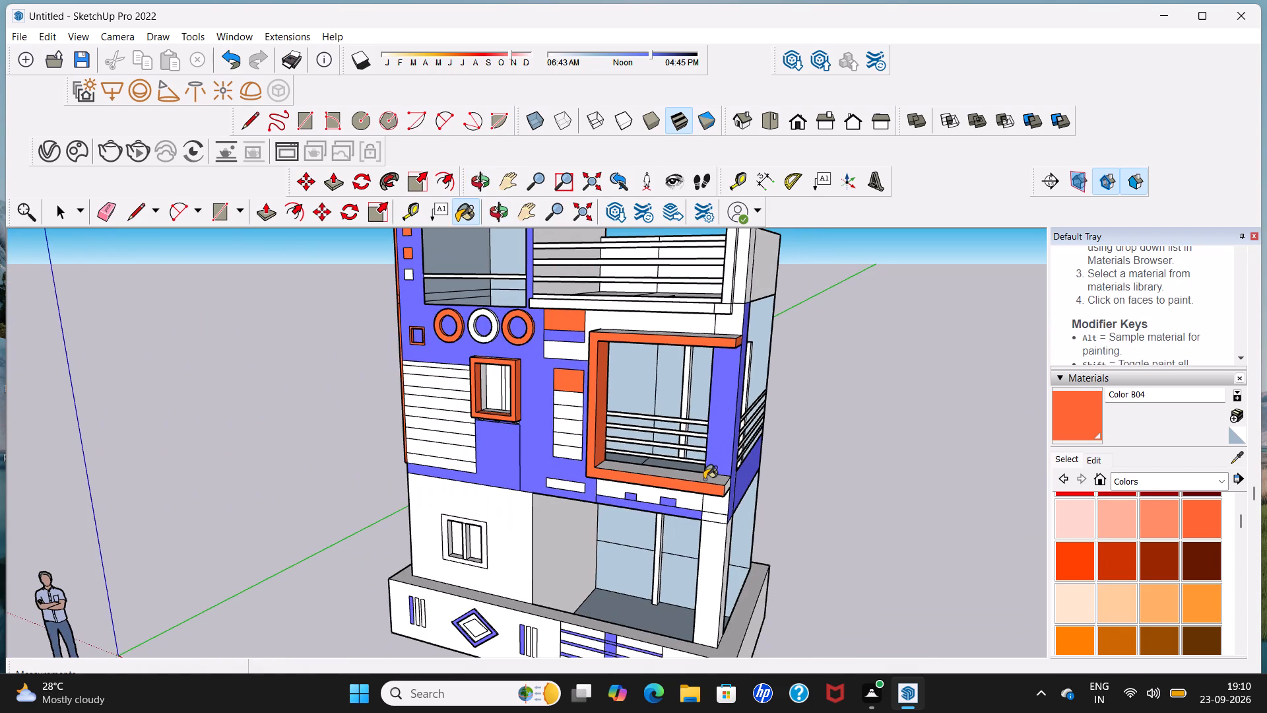
{"action": "left_click", "coordinate": [725, 488]}
{"action": "scroll", "coordinate": [734, 501], "scroll_direction": "up", "scroll_amount": 6}
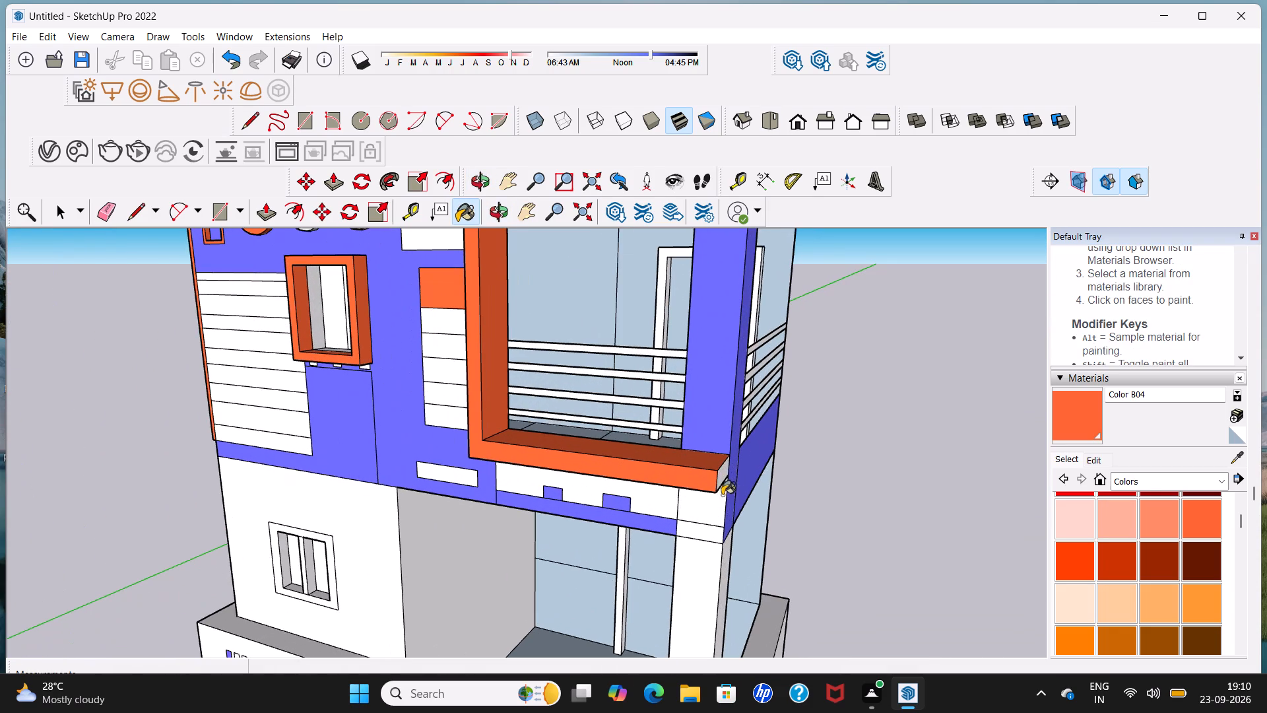
{"action": "left_click", "coordinate": [717, 475]}
{"action": "left_click", "coordinate": [719, 475]}
Paint the underside of the balcony frame's lower arm and the frame's outer vertical face with Color B04.
{"action": "middle_click_drag", "start_coordinate": [502, 482], "coordinate": [571, 270]}
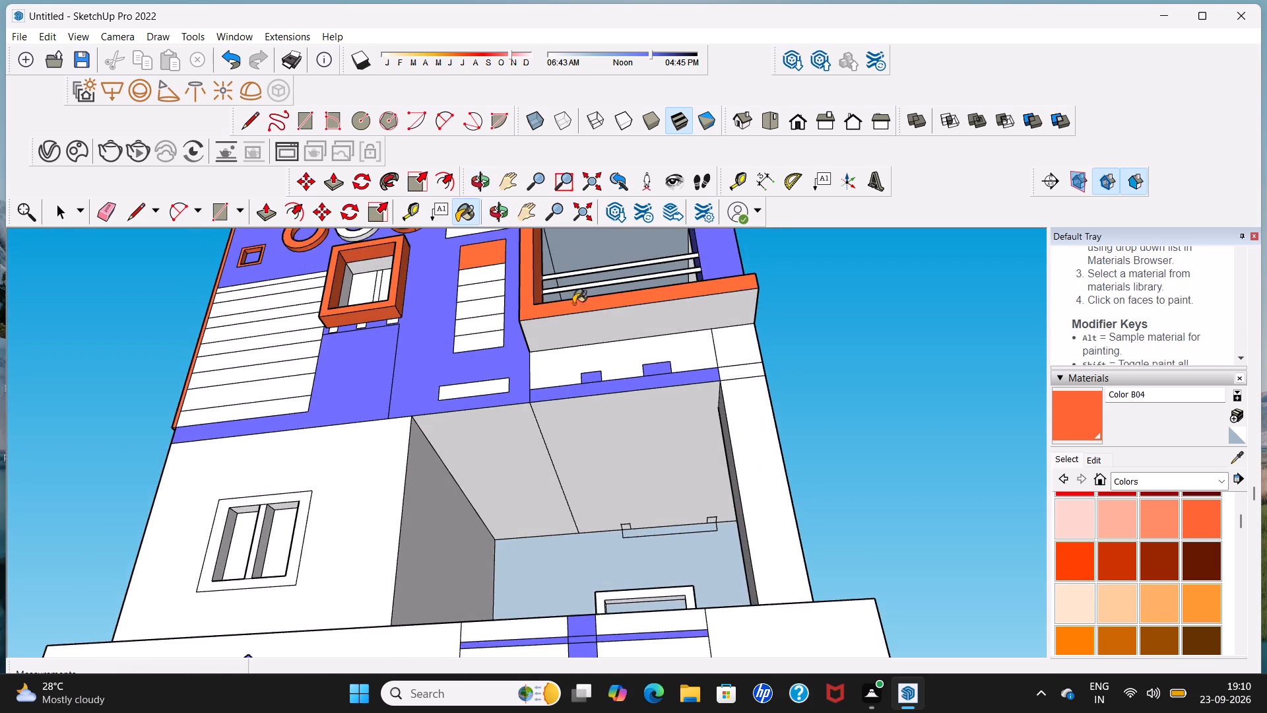
{"action": "scroll", "coordinate": [573, 310], "scroll_direction": "up", "scroll_amount": 3}
{"action": "left_click", "coordinate": [580, 327]}
{"action": "middle_click_drag", "start_coordinate": [476, 311], "coordinate": [662, 327]}
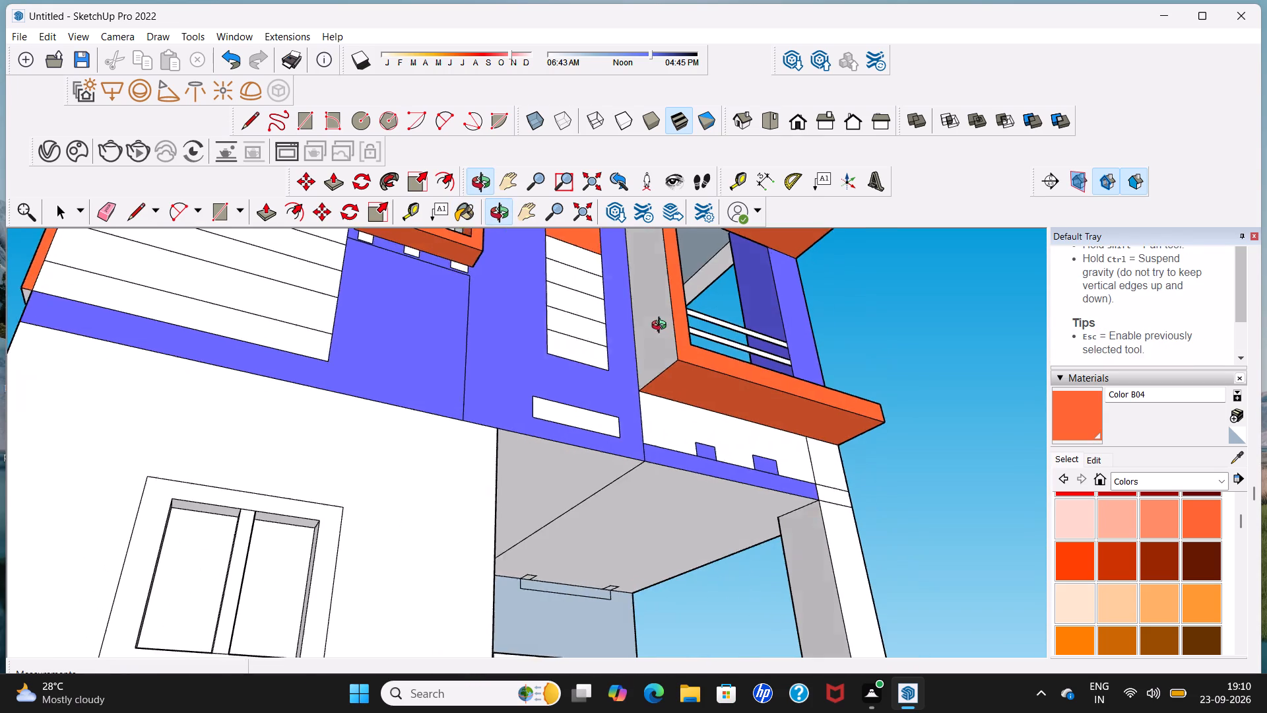
{"action": "middle_click_drag", "start_coordinate": [662, 327], "coordinate": [664, 327]}
{"action": "scroll", "coordinate": [664, 319], "scroll_direction": "up", "scroll_amount": 1}
{"action": "left_click", "coordinate": [664, 319]}
Paint the top surface of the balcony frame's upper arm with Color B04.
{"action": "scroll", "coordinate": [665, 313], "scroll_direction": "down", "scroll_amount": 13}
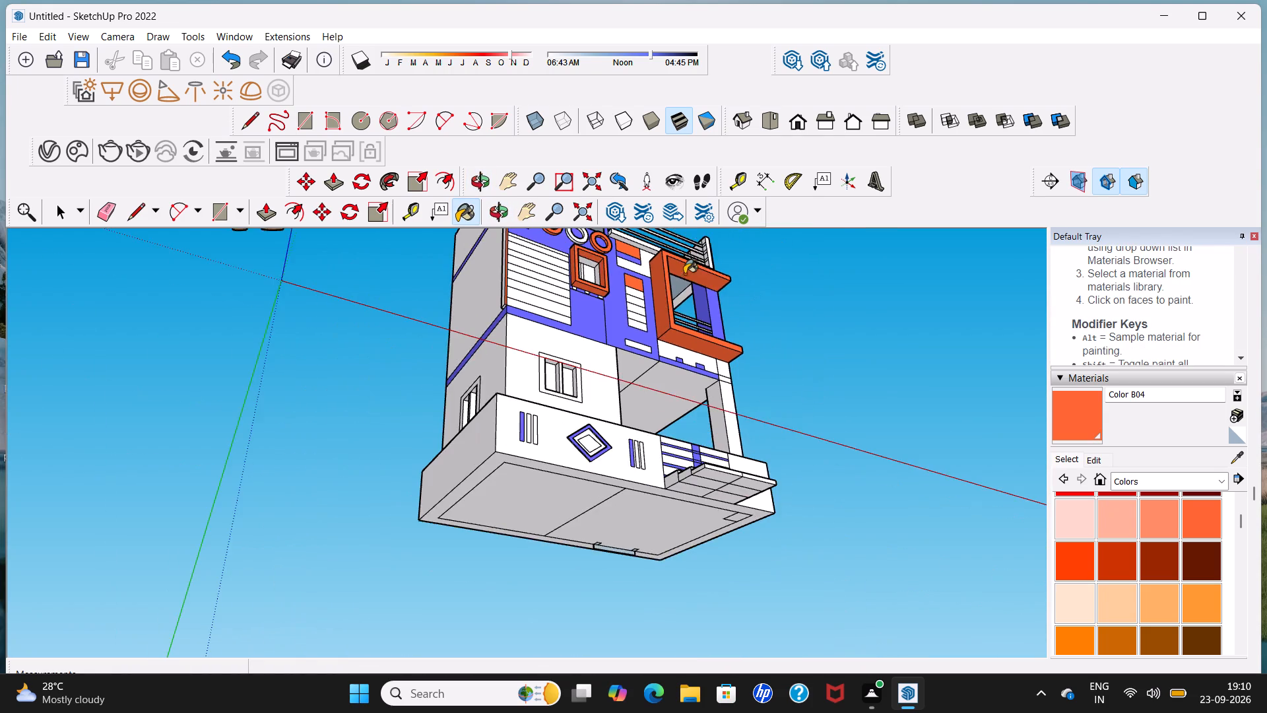
{"action": "middle_click_drag", "start_coordinate": [685, 274], "coordinate": [595, 500]}
{"action": "scroll", "coordinate": [734, 226], "scroll_direction": "up", "scroll_amount": 3}
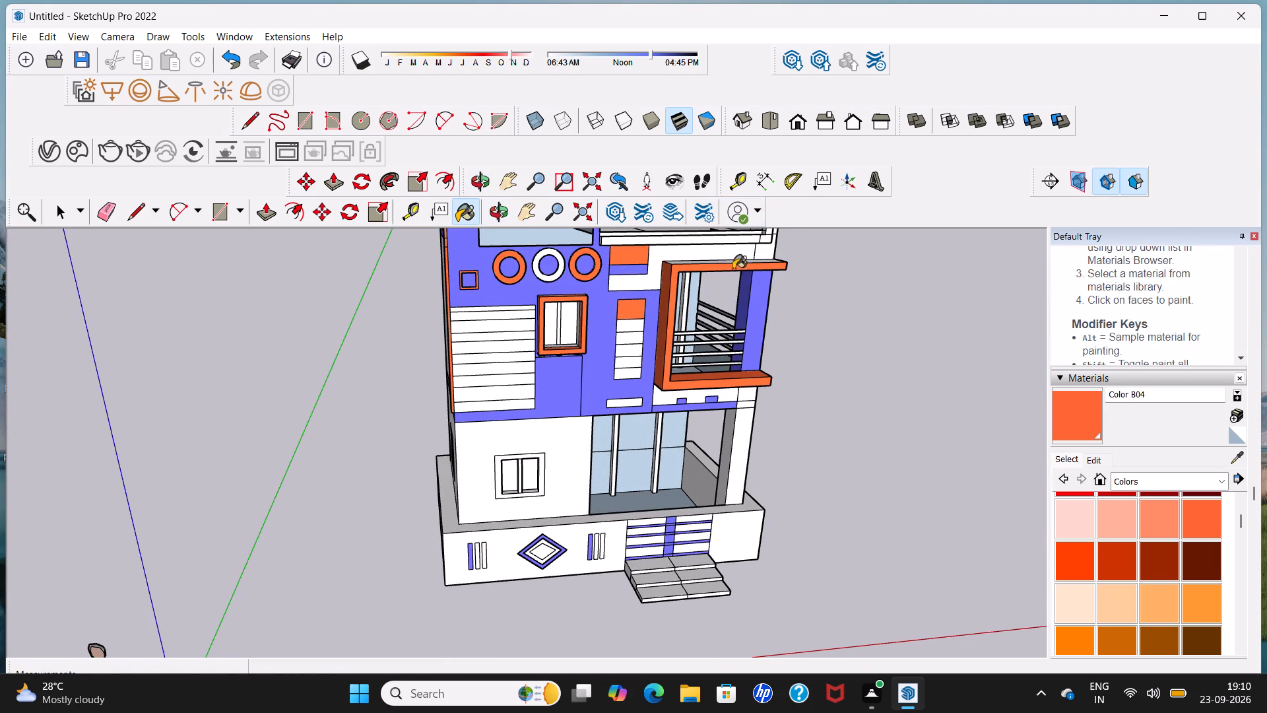
{"action": "middle_click_drag", "start_coordinate": [734, 269], "coordinate": [688, 394]}
{"action": "scroll", "coordinate": [696, 352], "scroll_direction": "up", "scroll_amount": 3}
{"action": "left_click", "coordinate": [745, 290]}
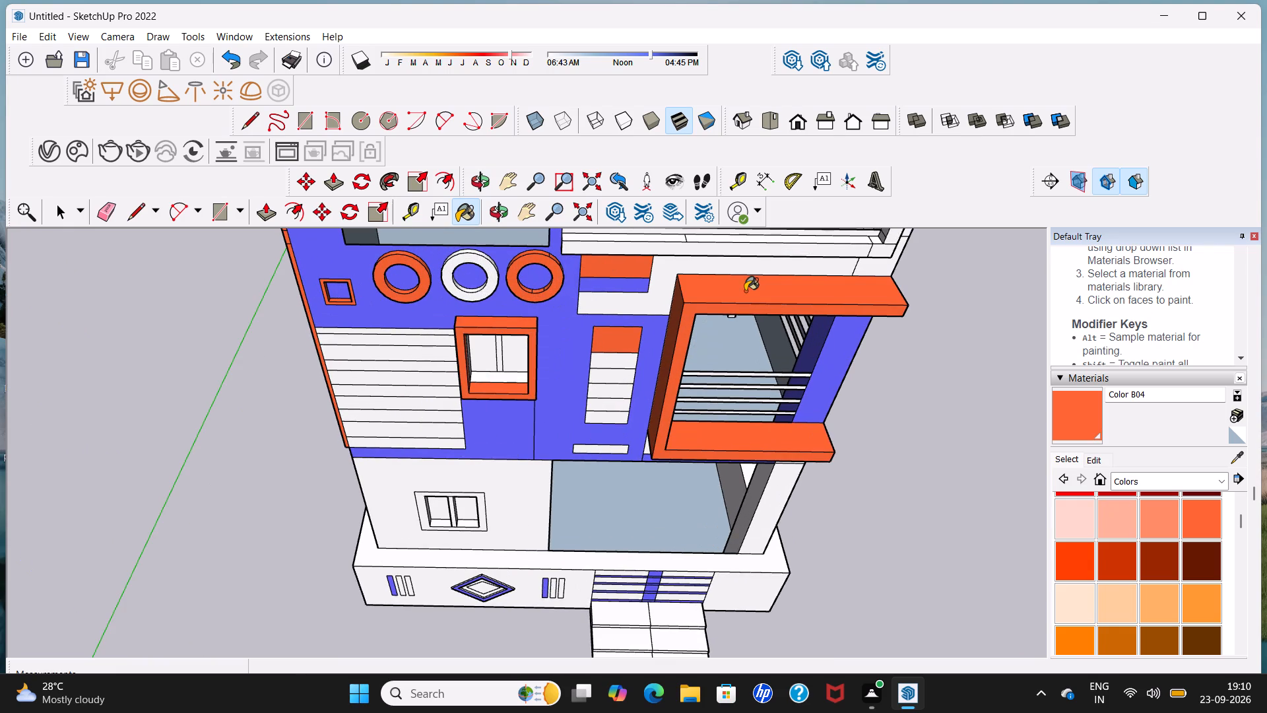
Paint the two white bars of the three-bar group farthest from the entrance steps on the base wall with Color B04.
{"action": "scroll", "coordinate": [693, 333], "scroll_direction": "down", "scroll_amount": 5}
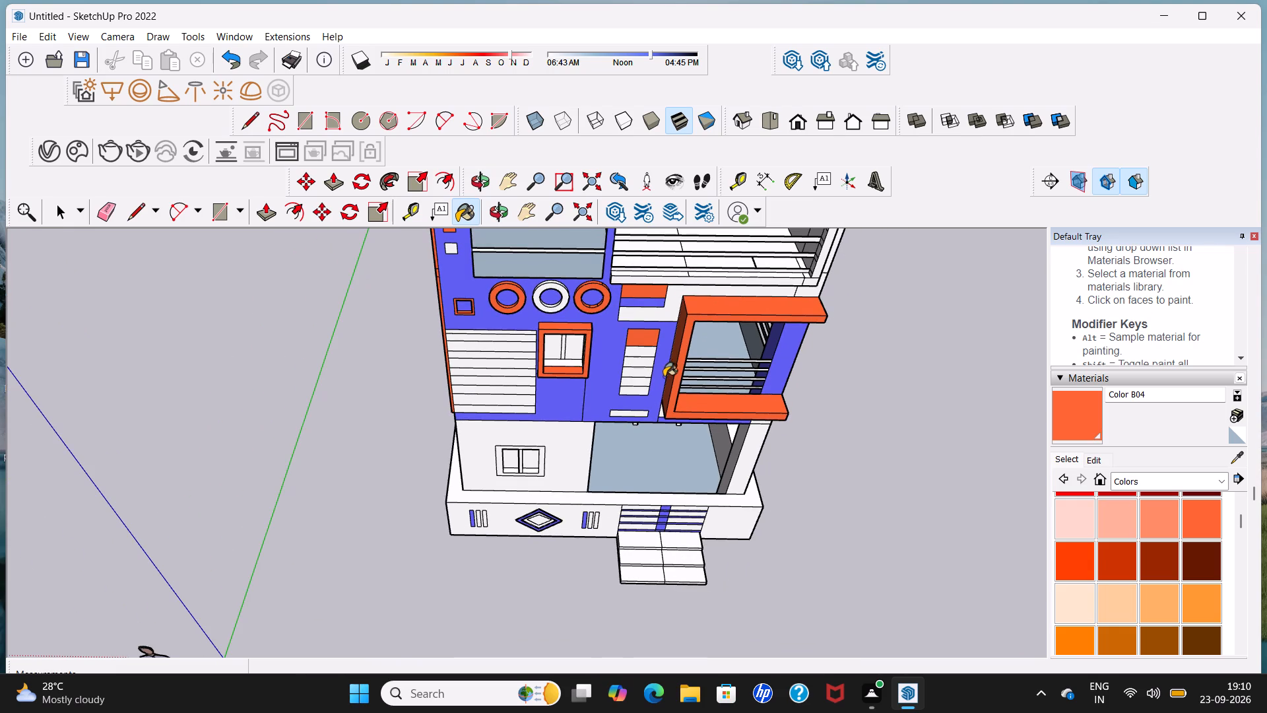
{"action": "middle_click_drag", "start_coordinate": [679, 422], "coordinate": [593, 234]}
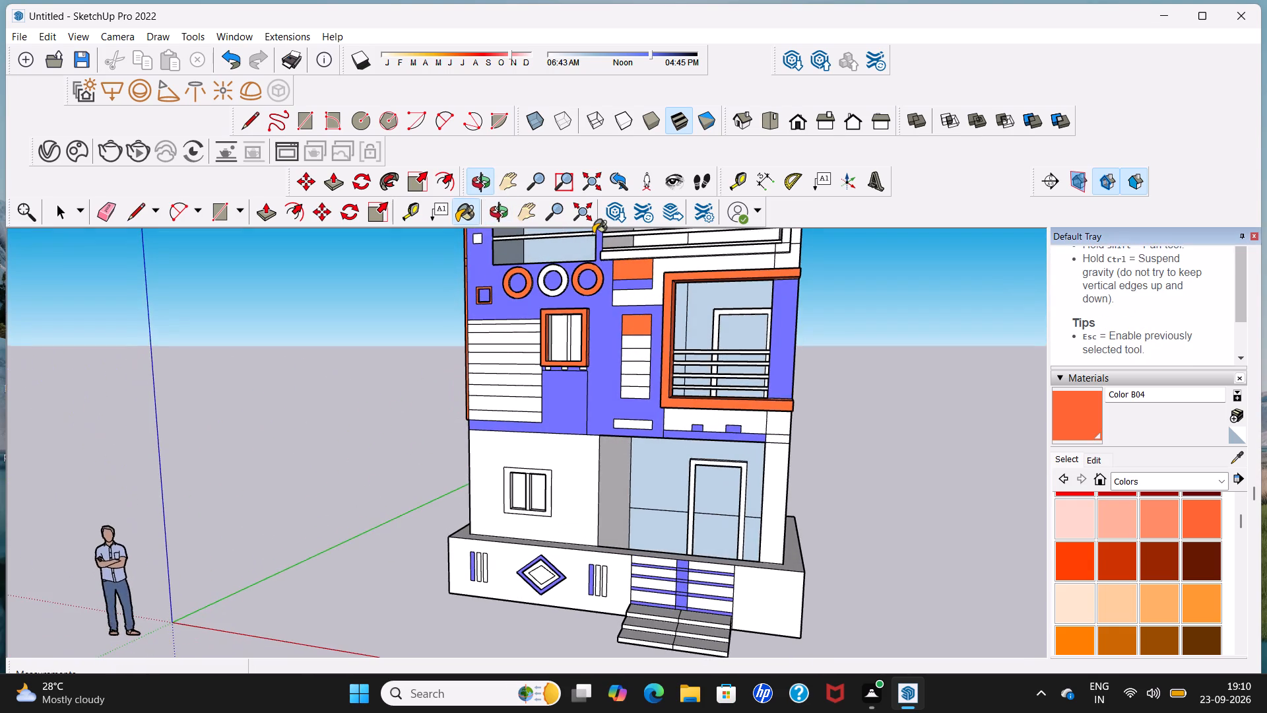
{"action": "scroll", "coordinate": [574, 305], "scroll_direction": "down", "scroll_amount": 2}
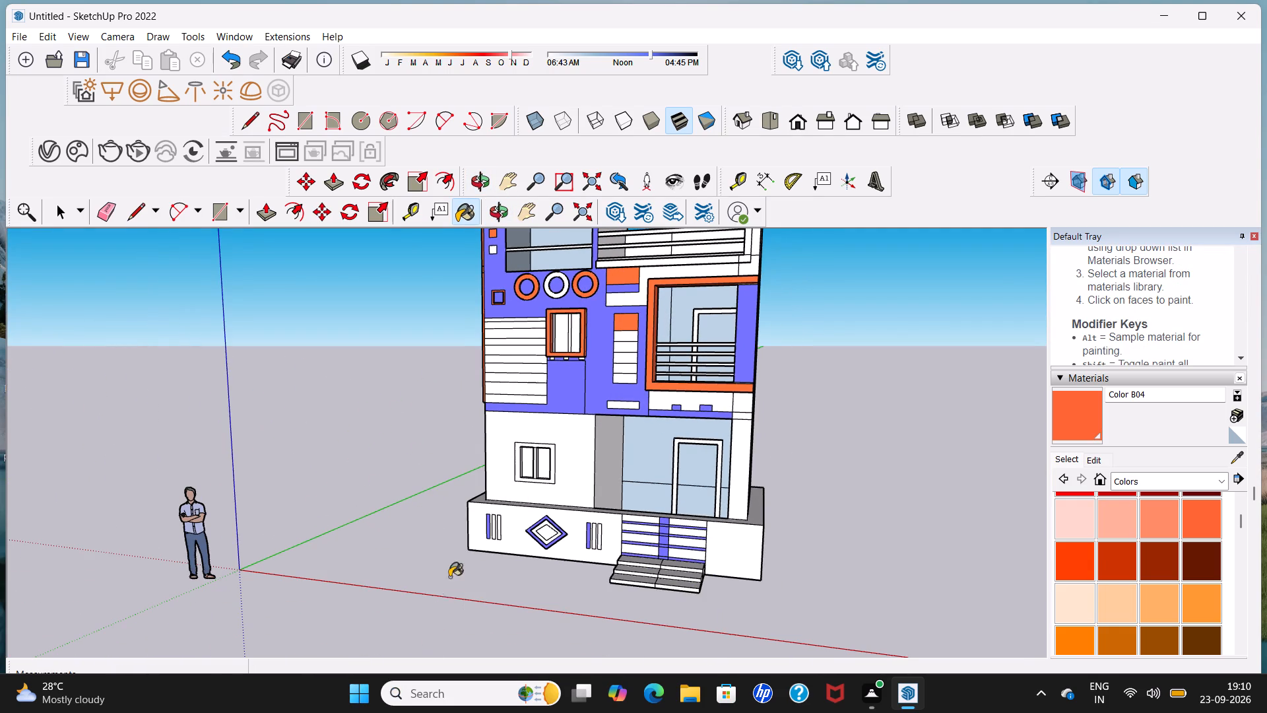
{"action": "scroll", "coordinate": [455, 560], "scroll_direction": "up", "scroll_amount": 5}
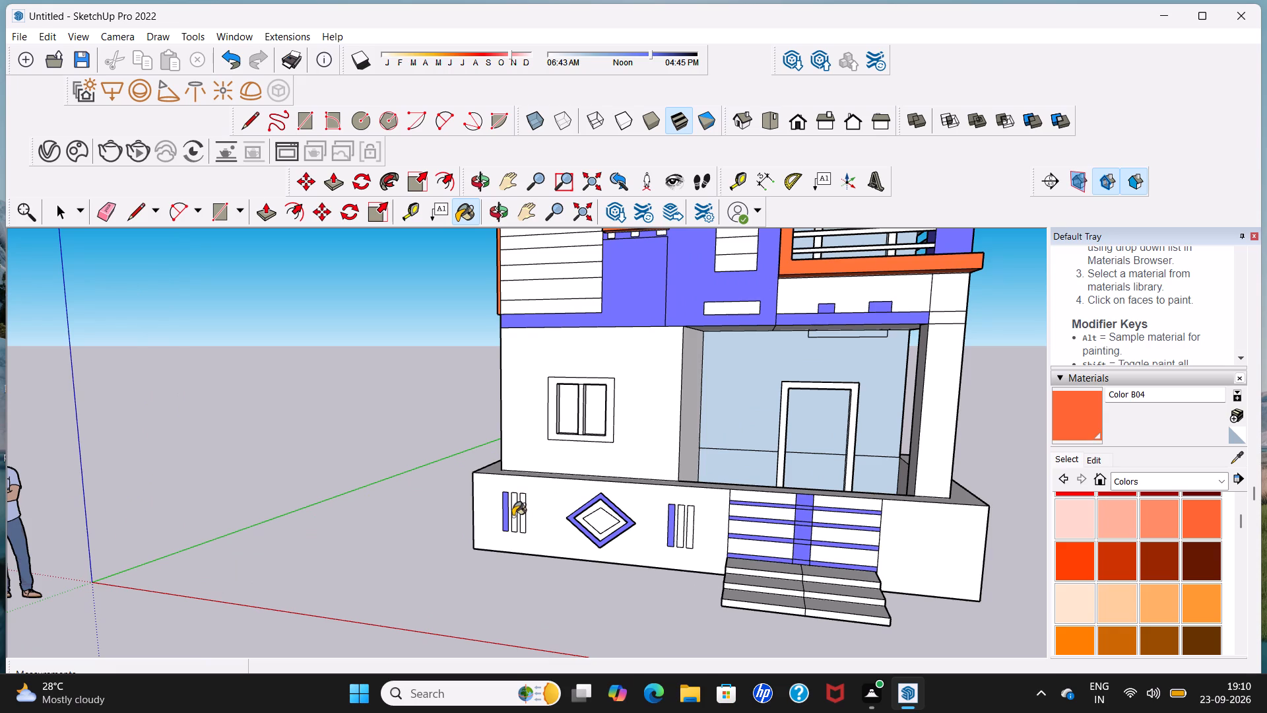
{"action": "left_click", "coordinate": [513, 516]}
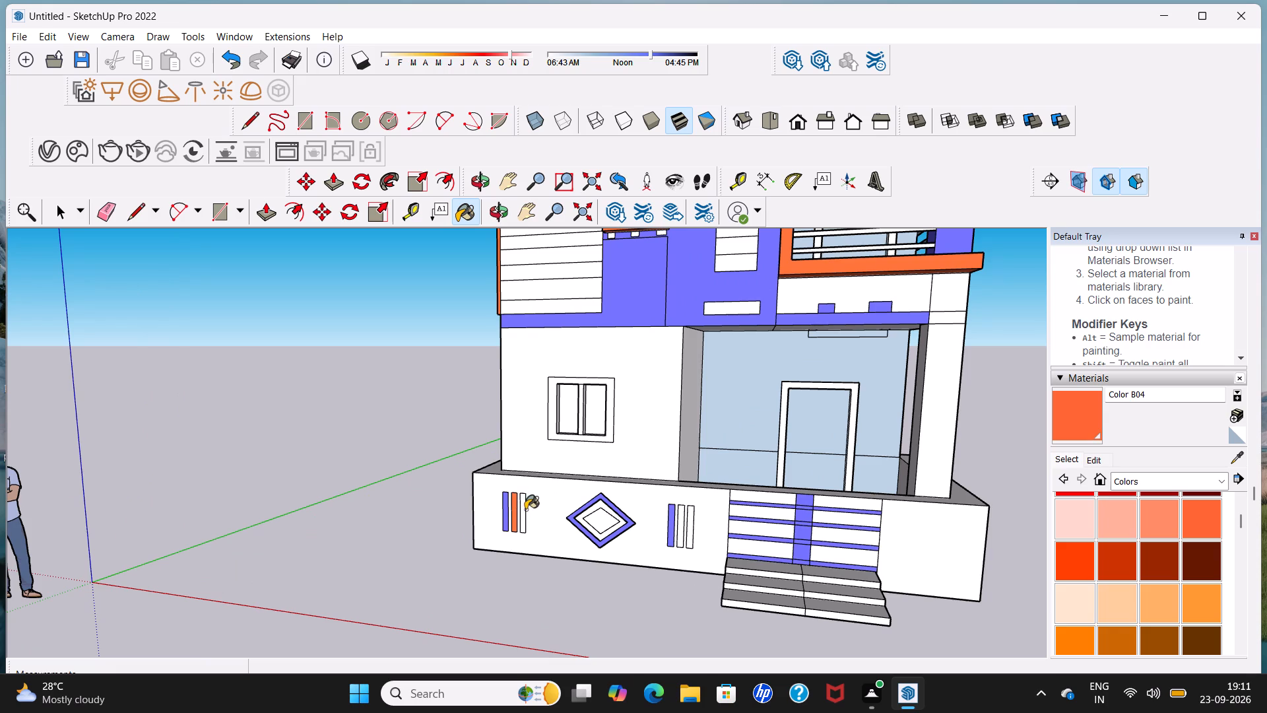
{"action": "left_click", "coordinate": [525, 510]}
{"action": "left_click", "coordinate": [521, 518]}
{"action": "scroll", "coordinate": [533, 529], "scroll_direction": "up", "scroll_amount": 6}
{"action": "left_click", "coordinate": [513, 506]}
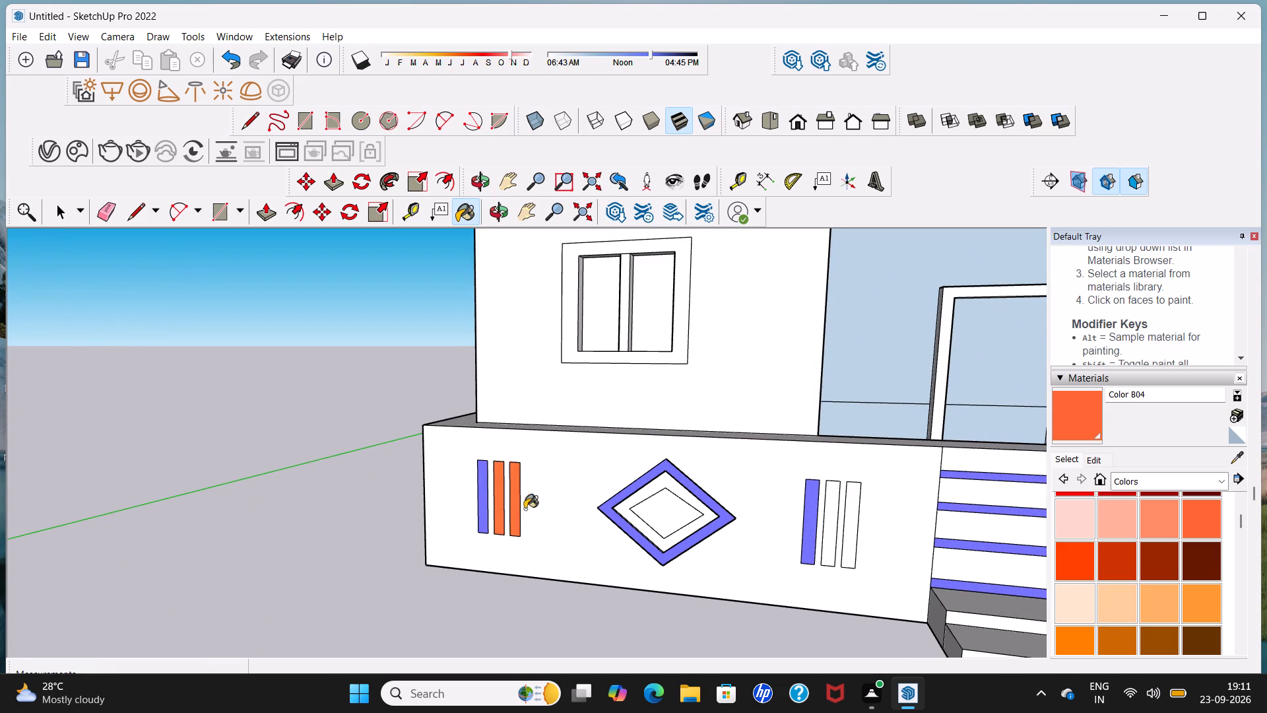
Paint the two white bars nearest the entrance steps and the diamond's centre on the base wall with Color B04.
{"action": "left_click", "coordinate": [827, 534]}
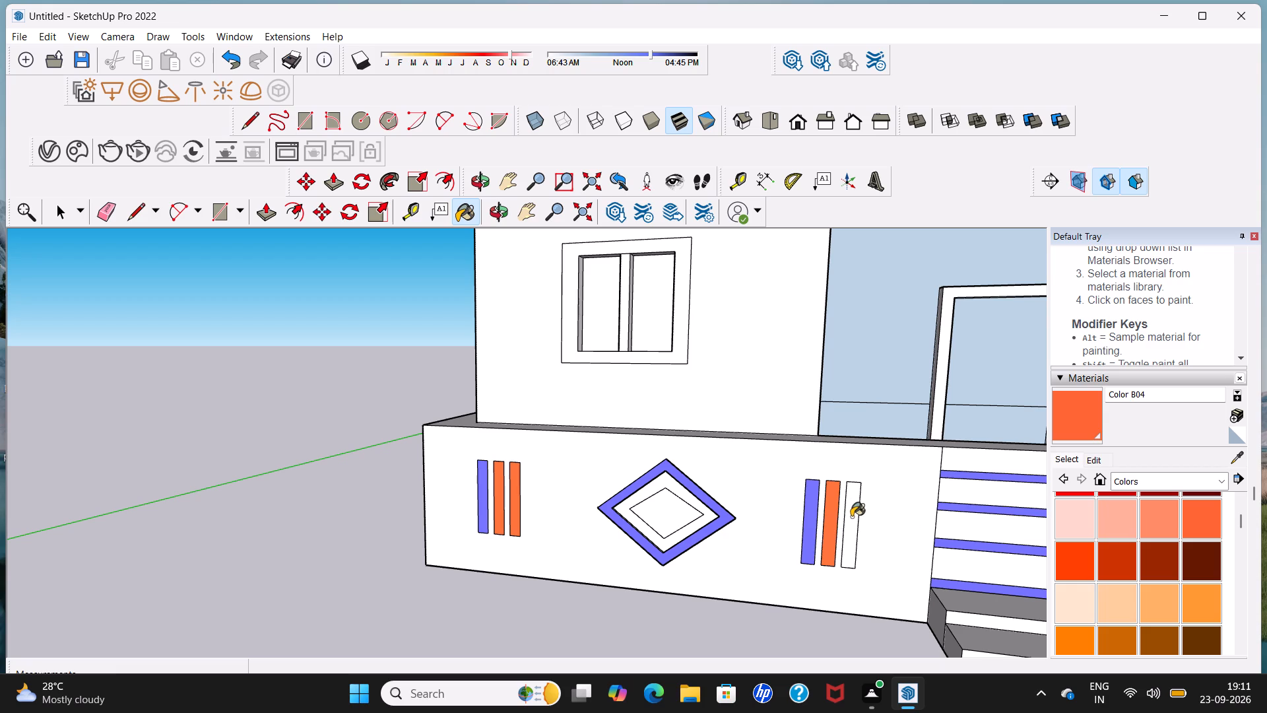
{"action": "left_click", "coordinate": [853, 515]}
{"action": "left_click", "coordinate": [682, 520]}
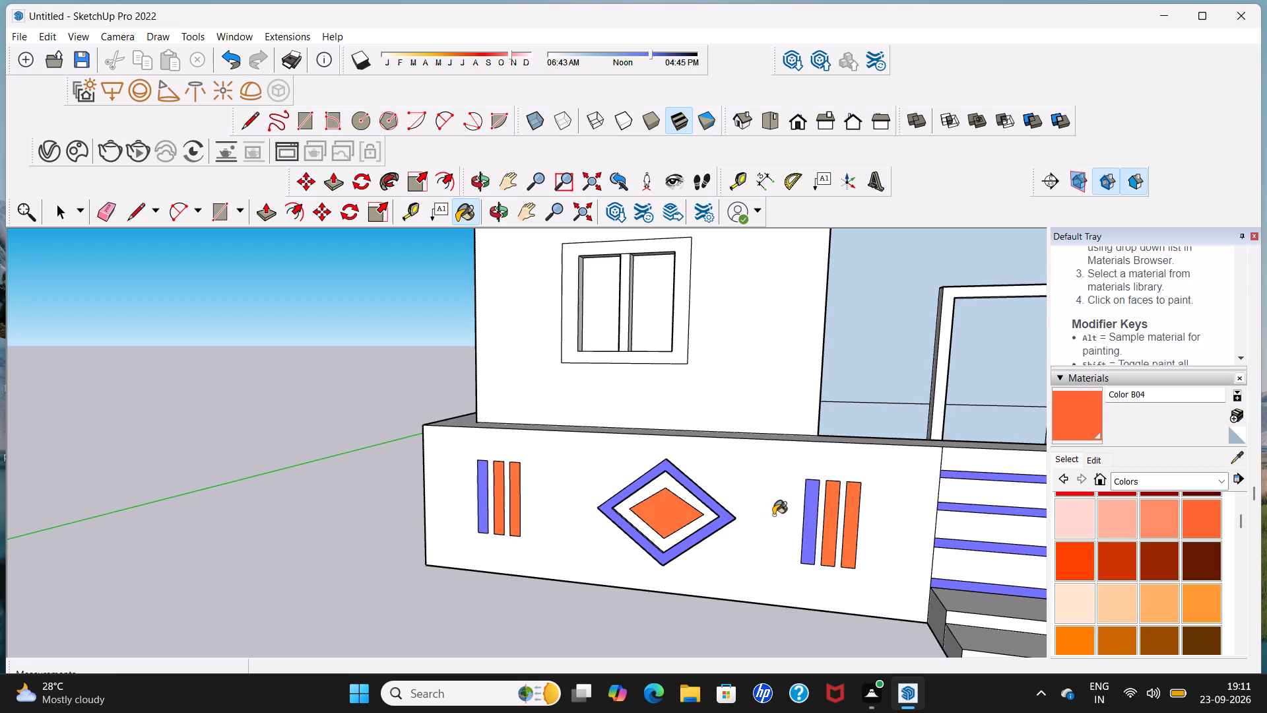
Paint the three small white blocks beneath the upper-floor window frame with Color B04.
{"action": "scroll", "coordinate": [774, 514], "scroll_direction": "down", "scroll_amount": 5}
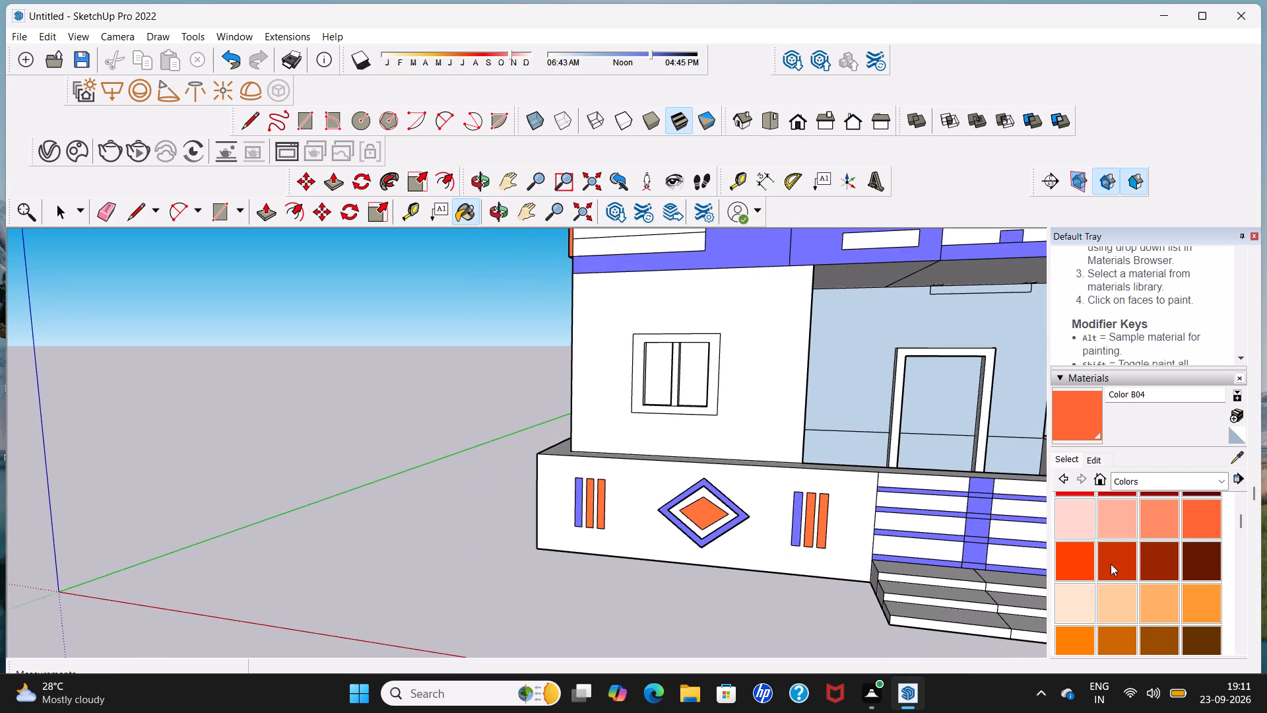
{"action": "scroll", "coordinate": [873, 551], "scroll_direction": "down", "scroll_amount": 12}
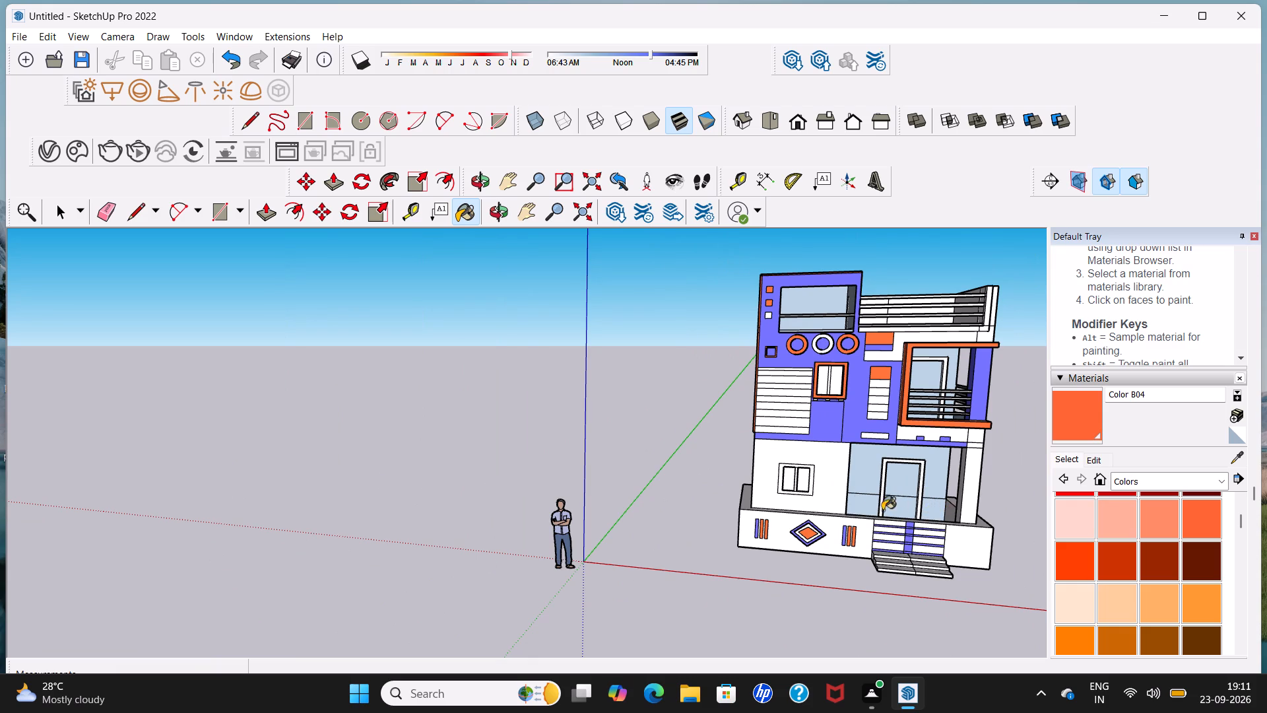
{"action": "scroll", "coordinate": [796, 446], "scroll_direction": "up", "scroll_amount": 1}
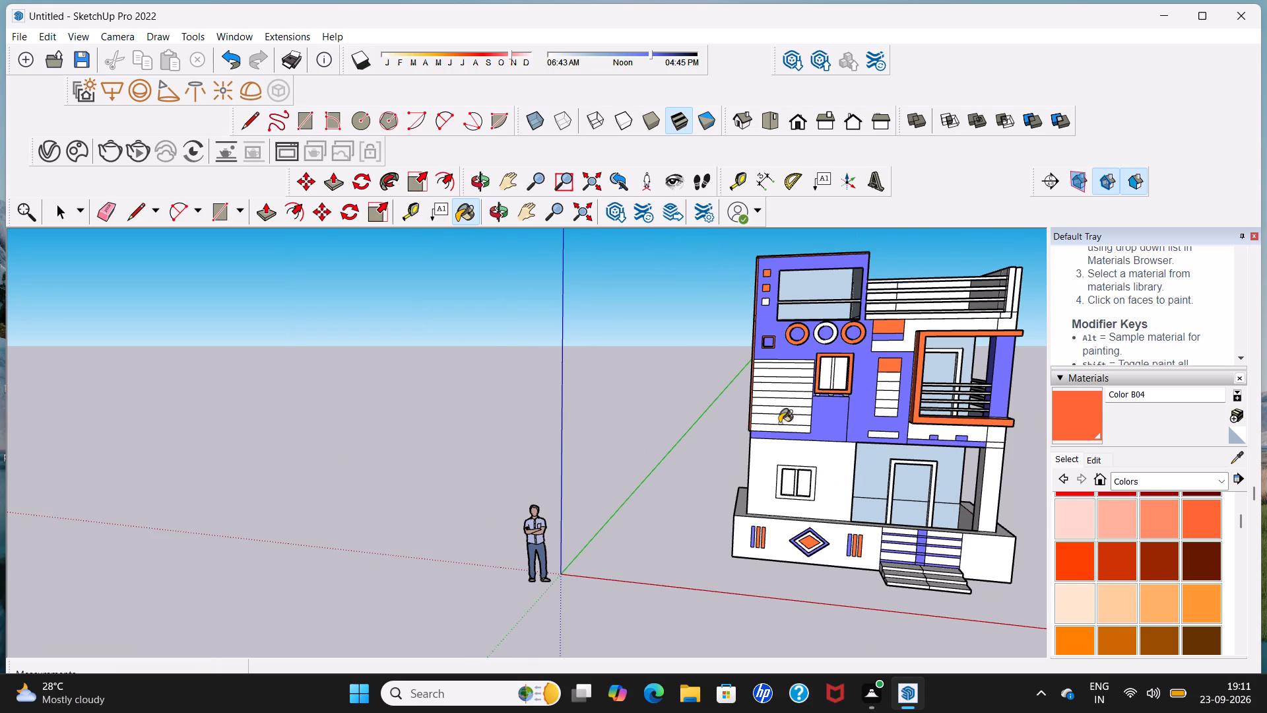
{"action": "scroll", "coordinate": [781, 426], "scroll_direction": "up", "scroll_amount": 3}
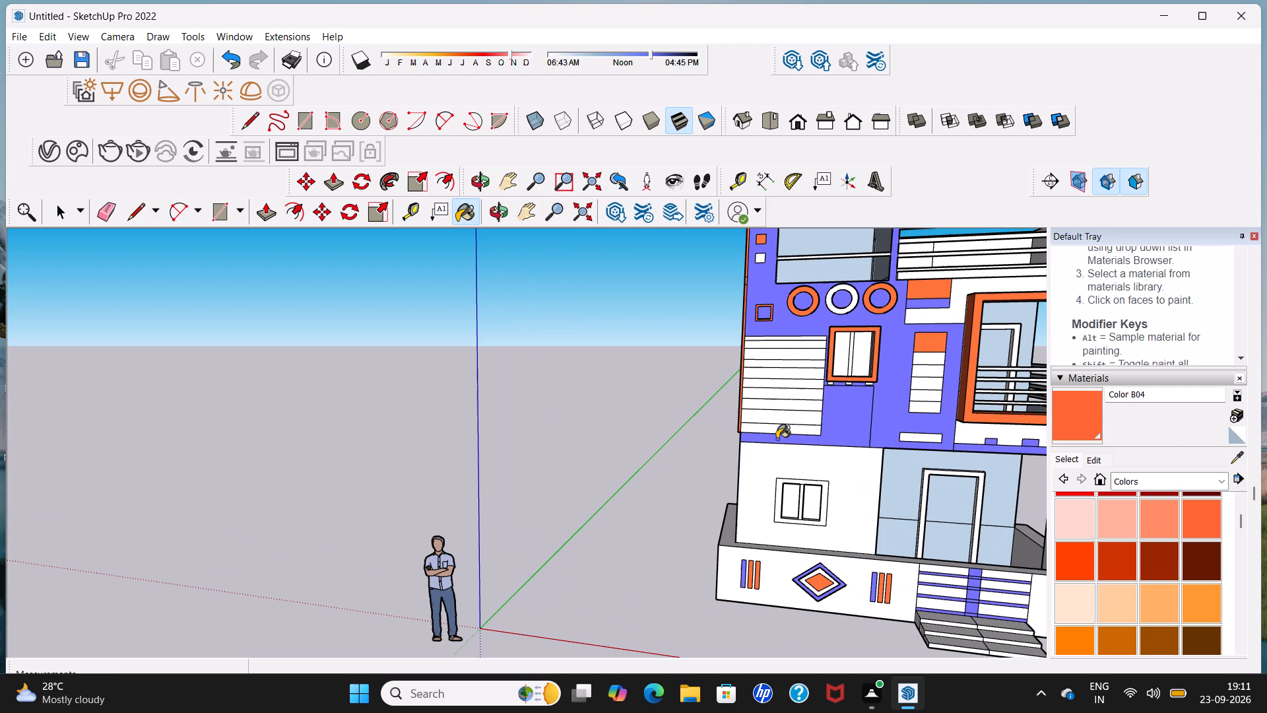
{"action": "middle_click_drag", "start_coordinate": [855, 392], "coordinate": [853, 304]}
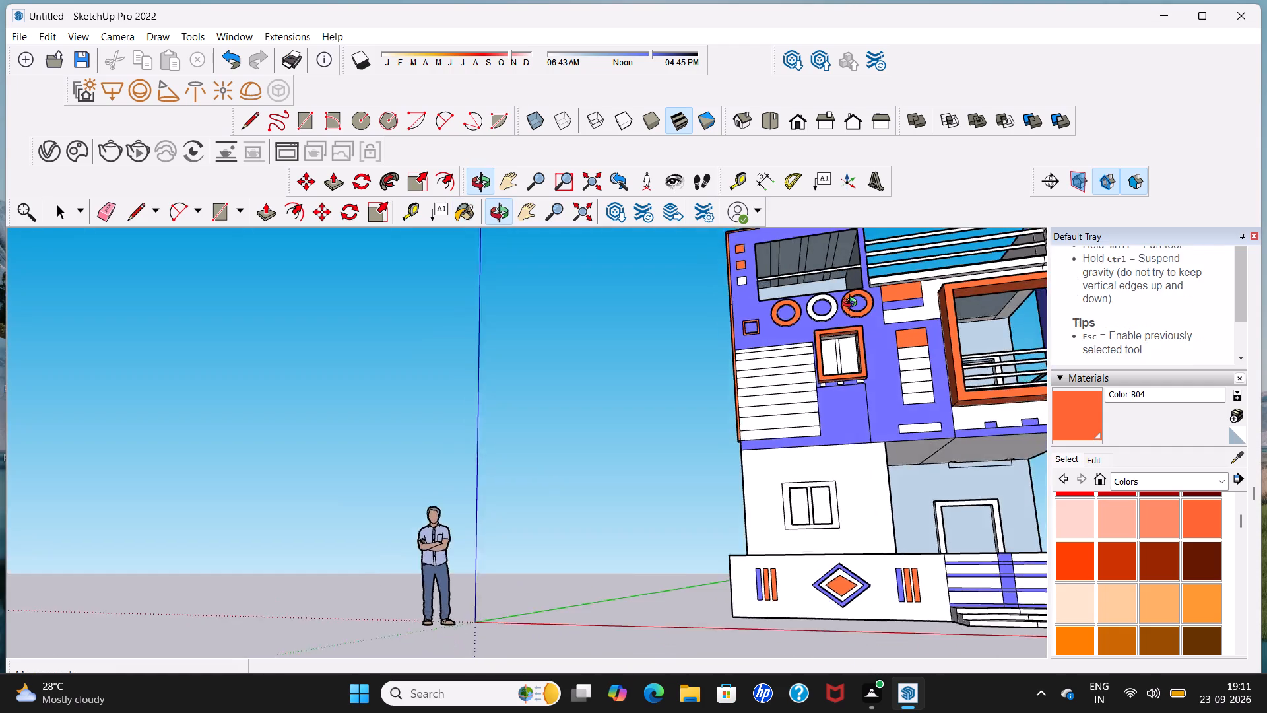
{"action": "middle_click_drag", "start_coordinate": [853, 304], "coordinate": [851, 315]}
{"action": "scroll", "coordinate": [809, 432], "scroll_direction": "up", "scroll_amount": 5}
{"action": "scroll", "coordinate": [828, 381], "scroll_direction": "up", "scroll_amount": 4}
{"action": "left_click", "coordinate": [836, 347]}
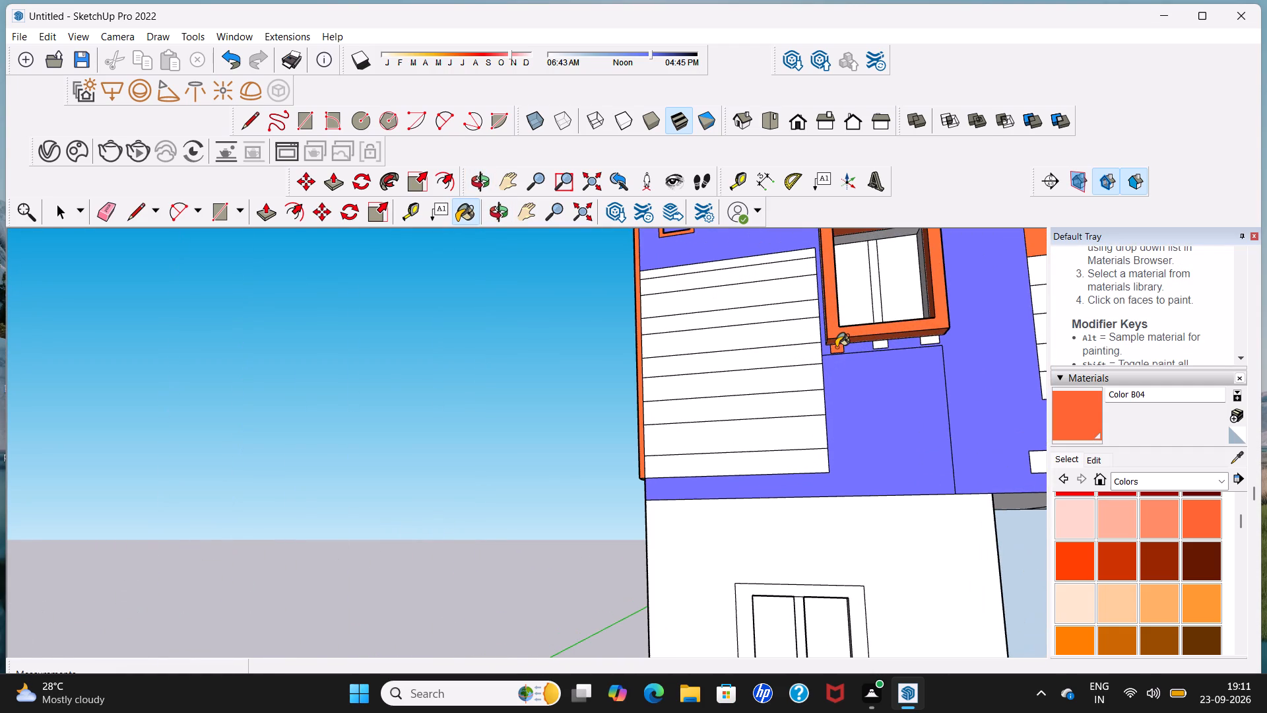
{"action": "left_click", "coordinate": [884, 344]}
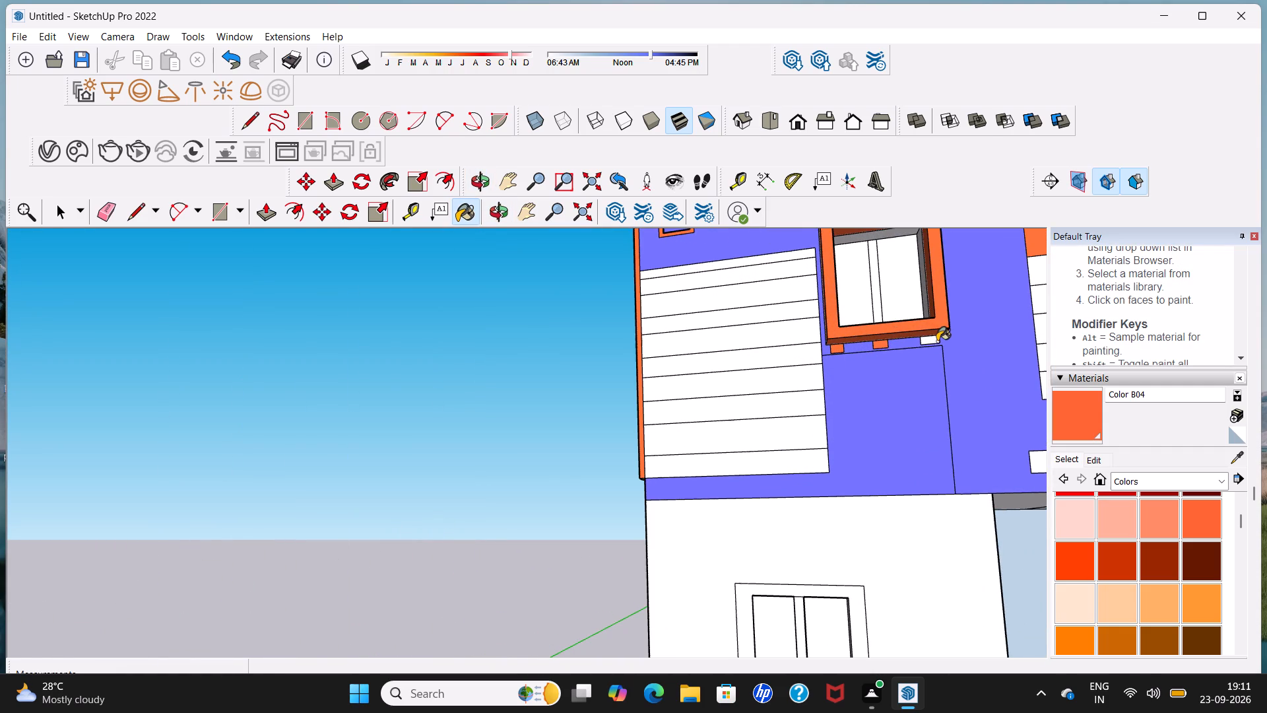
{"action": "left_click", "coordinate": [936, 340]}
Paint the front face of the ground-floor porch pillar below the balcony with Color B04.
{"action": "scroll", "coordinate": [701, 403], "scroll_direction": "down", "scroll_amount": 2}
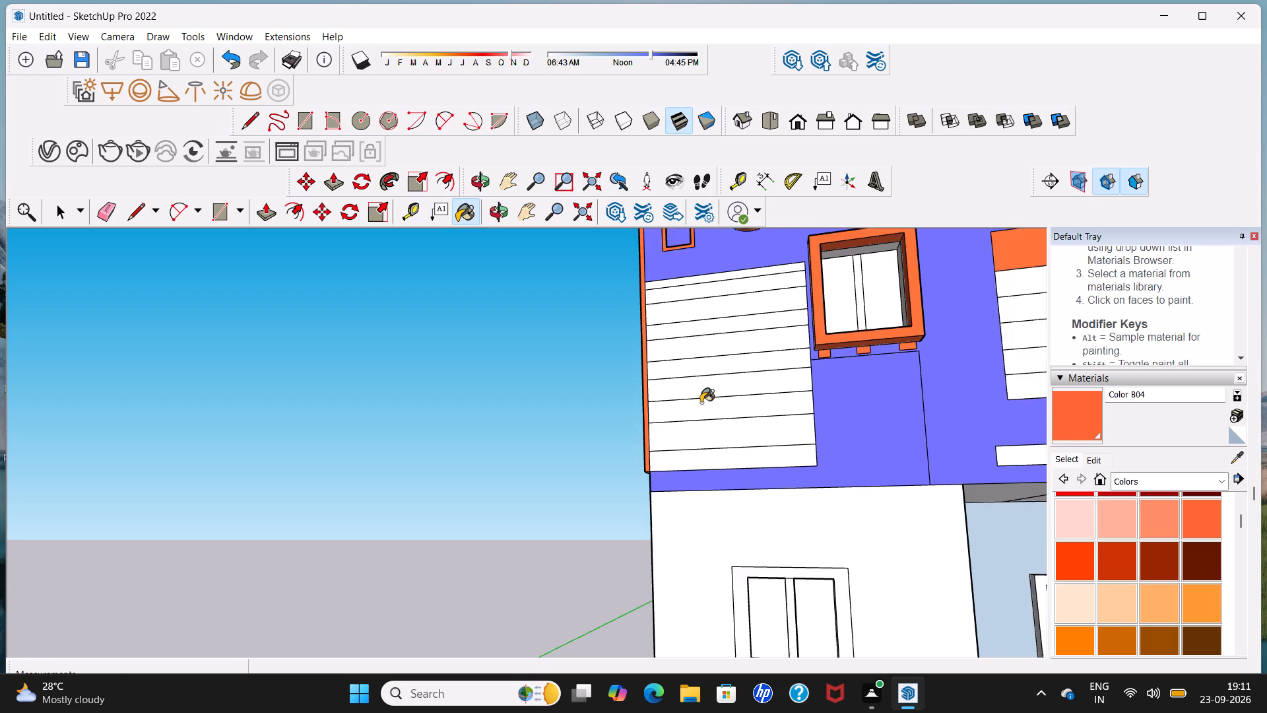
{"action": "scroll", "coordinate": [701, 403], "scroll_direction": "down", "scroll_amount": 4}
{"action": "scroll", "coordinate": [781, 405], "scroll_direction": "down", "scroll_amount": 9}
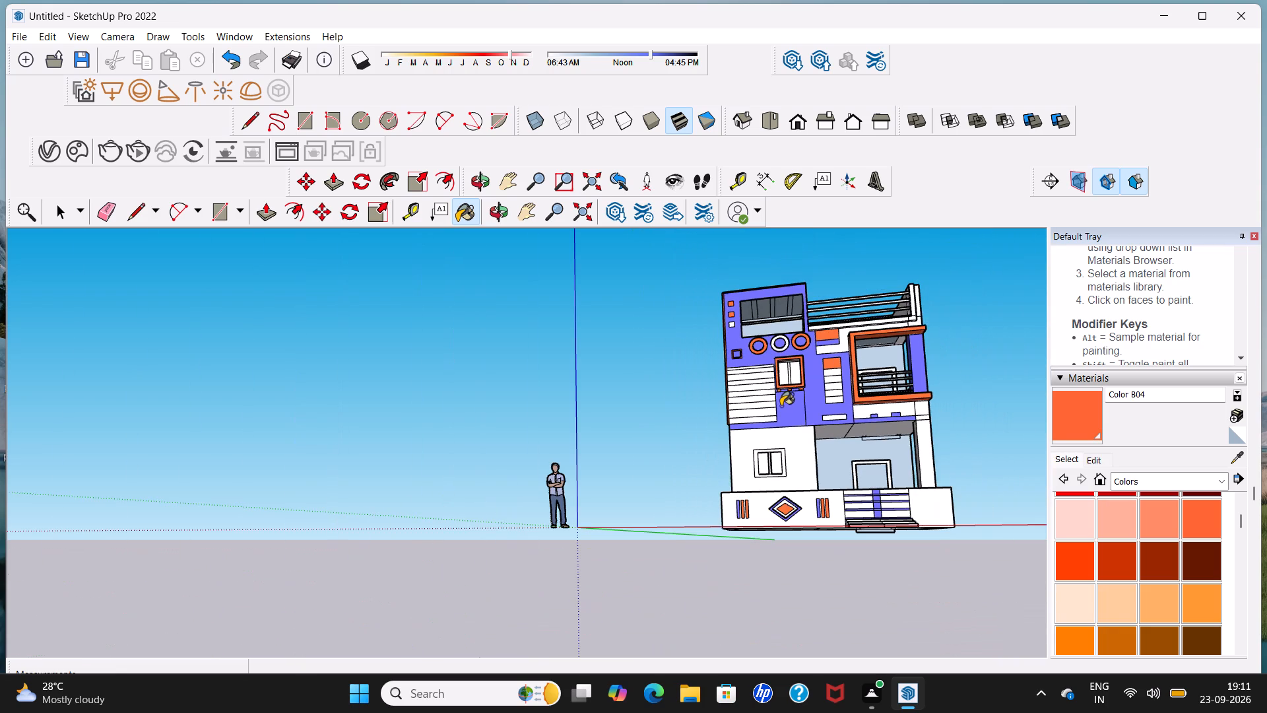
{"action": "middle_click_drag", "start_coordinate": [786, 399], "coordinate": [685, 446], "text": "shift"}
{"action": "middle_click_drag", "start_coordinate": [688, 452], "coordinate": [712, 452]}
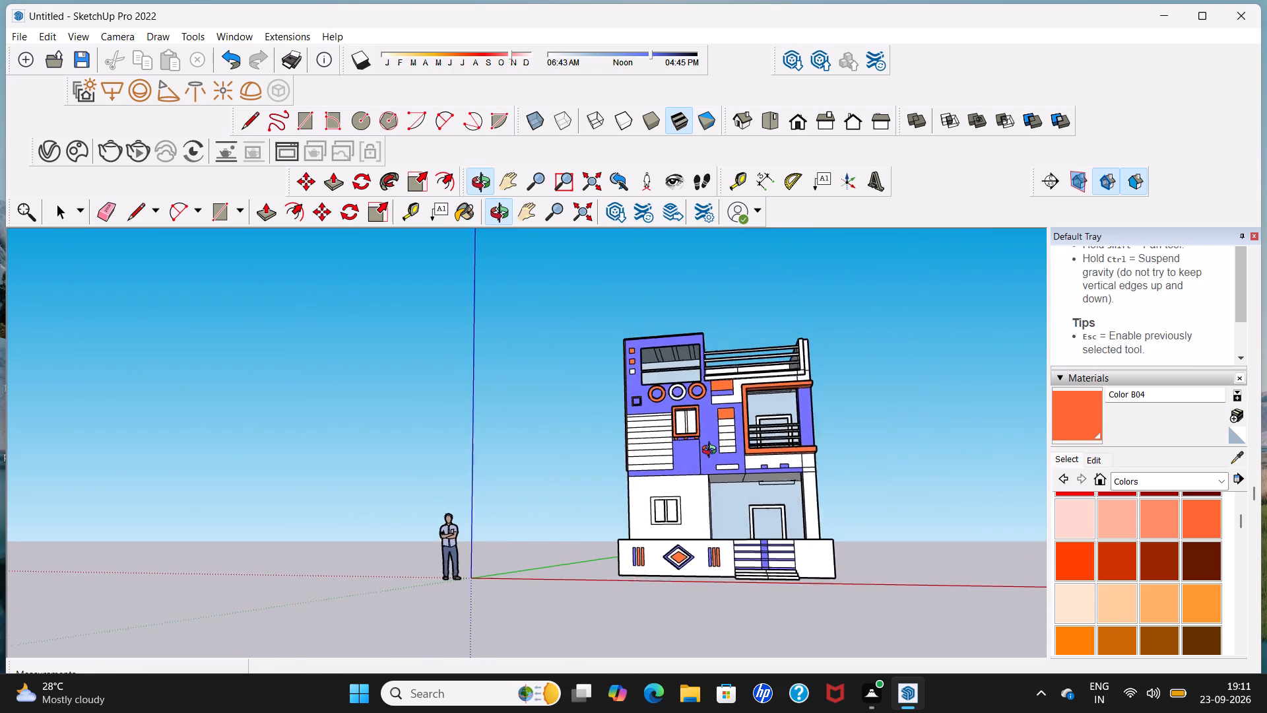
{"action": "middle_click_drag", "start_coordinate": [712, 452], "coordinate": [756, 459]}
{"action": "scroll", "coordinate": [756, 459], "scroll_direction": "up", "scroll_amount": 6}
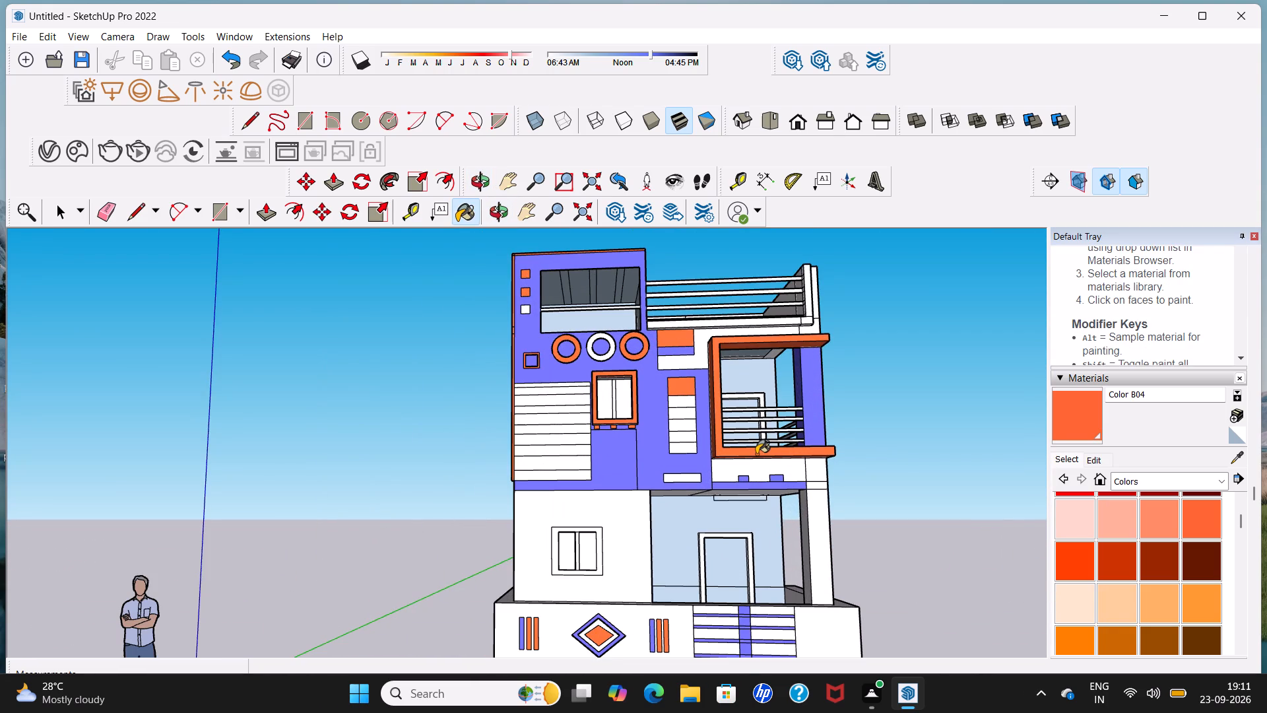
{"action": "left_click", "coordinate": [821, 535]}
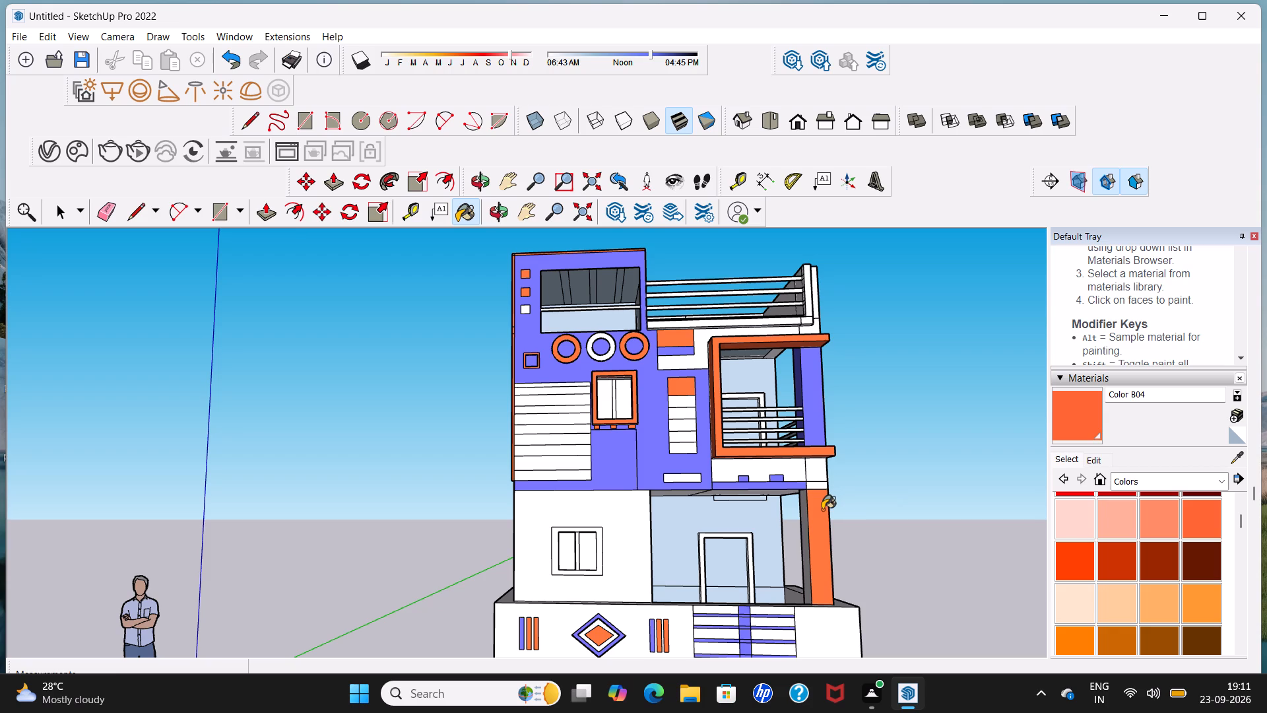
Draw vertical dividing lines across the first and third strips from the top of the striped panel beside the upper-floor window.
{"action": "middle_click_drag", "start_coordinate": [818, 510], "coordinate": [773, 514]}
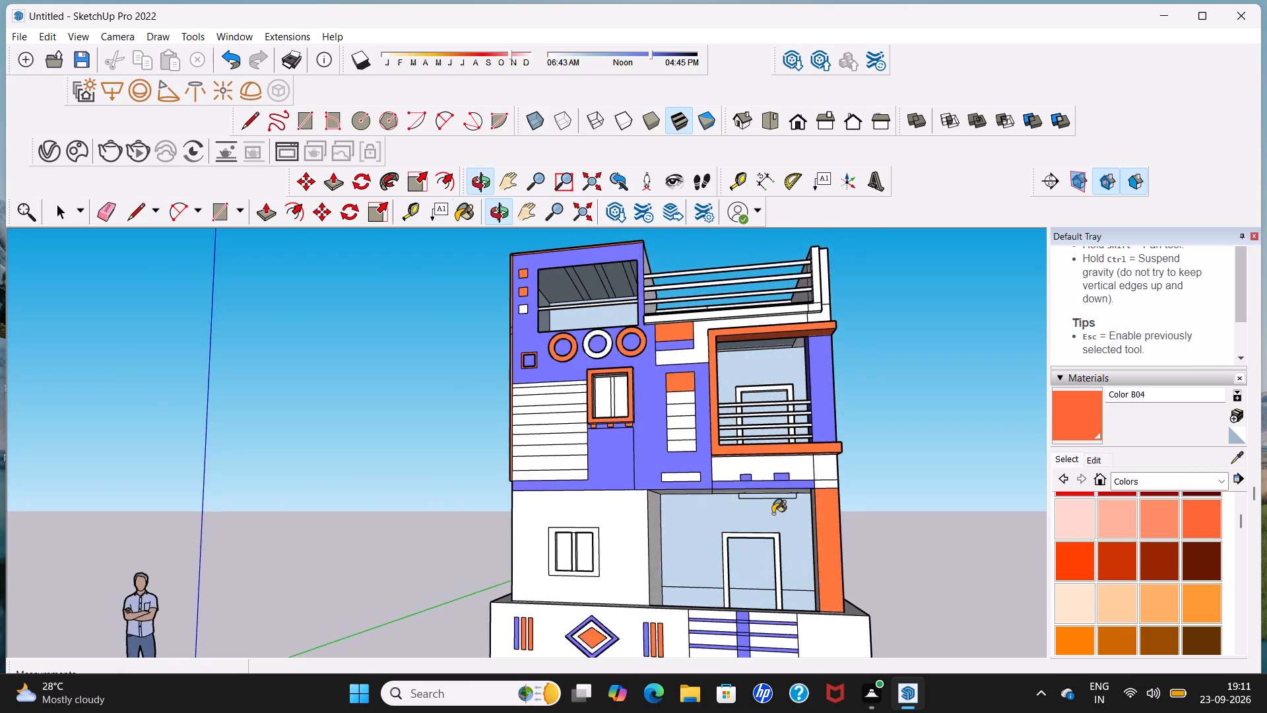
{"action": "scroll", "coordinate": [771, 514], "scroll_direction": "up", "scroll_amount": 1}
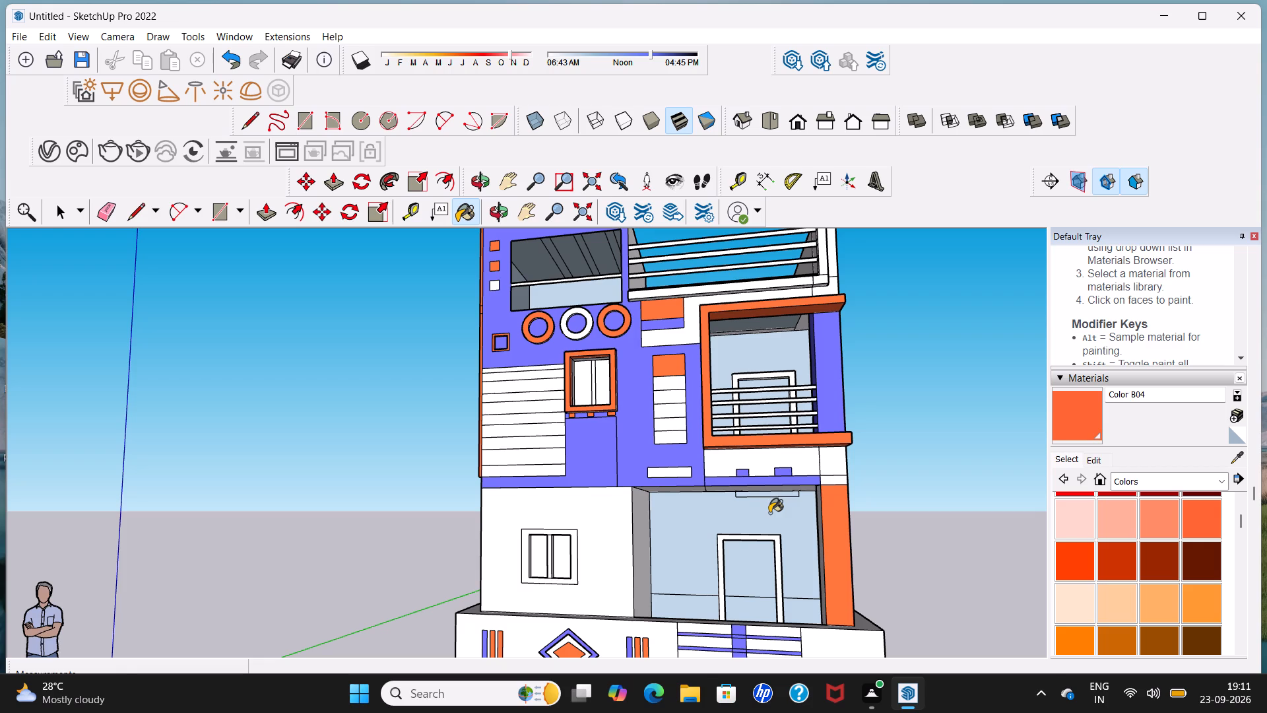
{"action": "scroll", "coordinate": [744, 514], "scroll_direction": "down", "scroll_amount": 4}
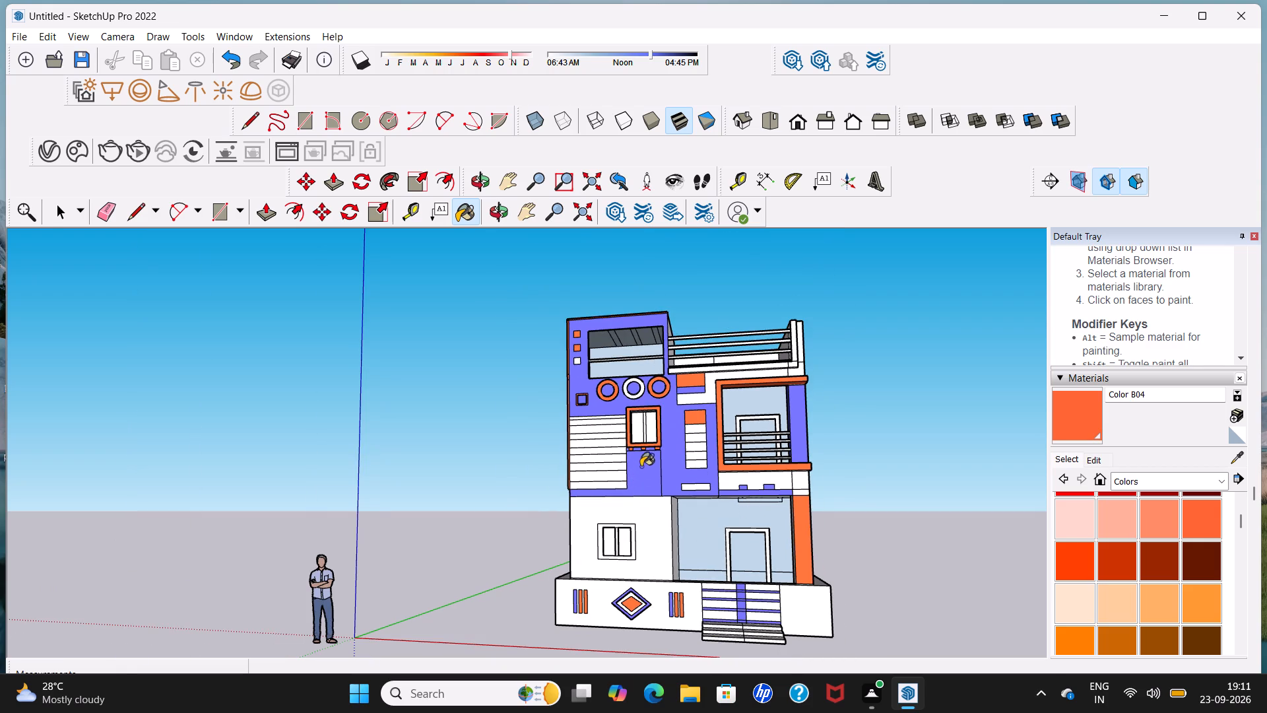
{"action": "key", "text": "space"}
{"action": "left_click", "coordinate": [247, 118]}
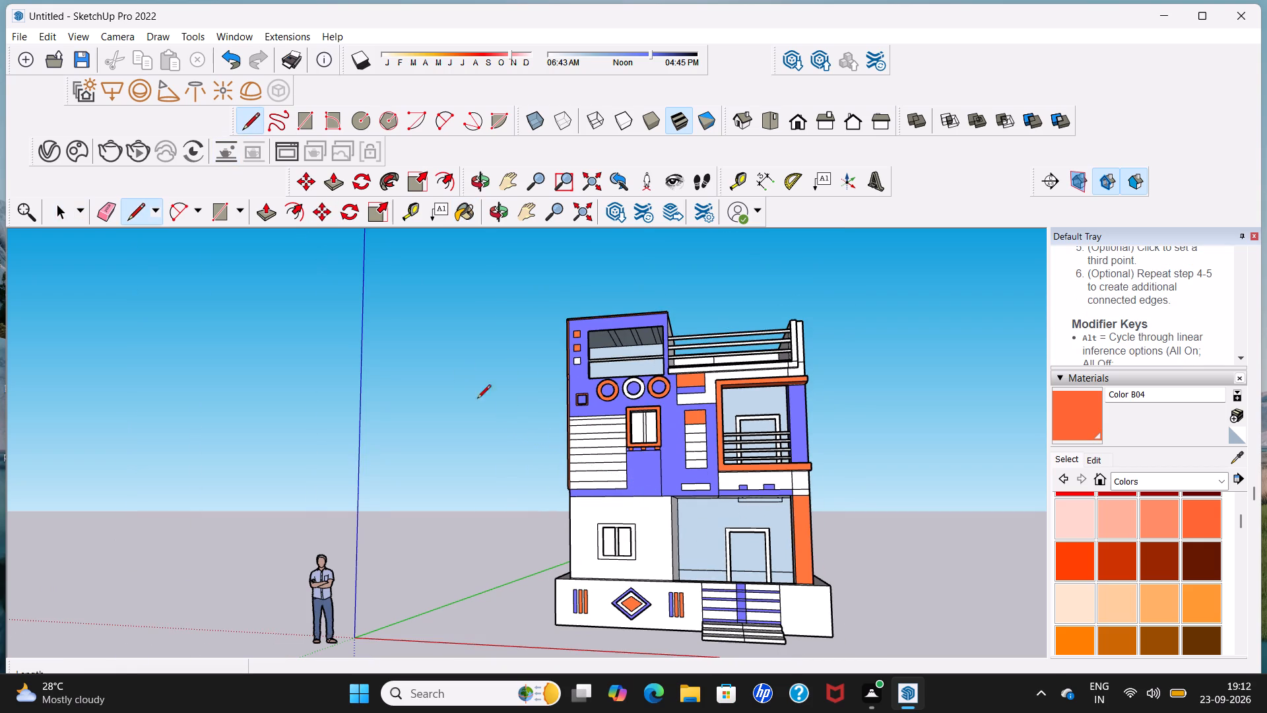
{"action": "middle_click_drag", "start_coordinate": [565, 470], "coordinate": [552, 351], "text": "shift"}
{"action": "scroll", "coordinate": [591, 277], "scroll_direction": "up", "scroll_amount": 4}
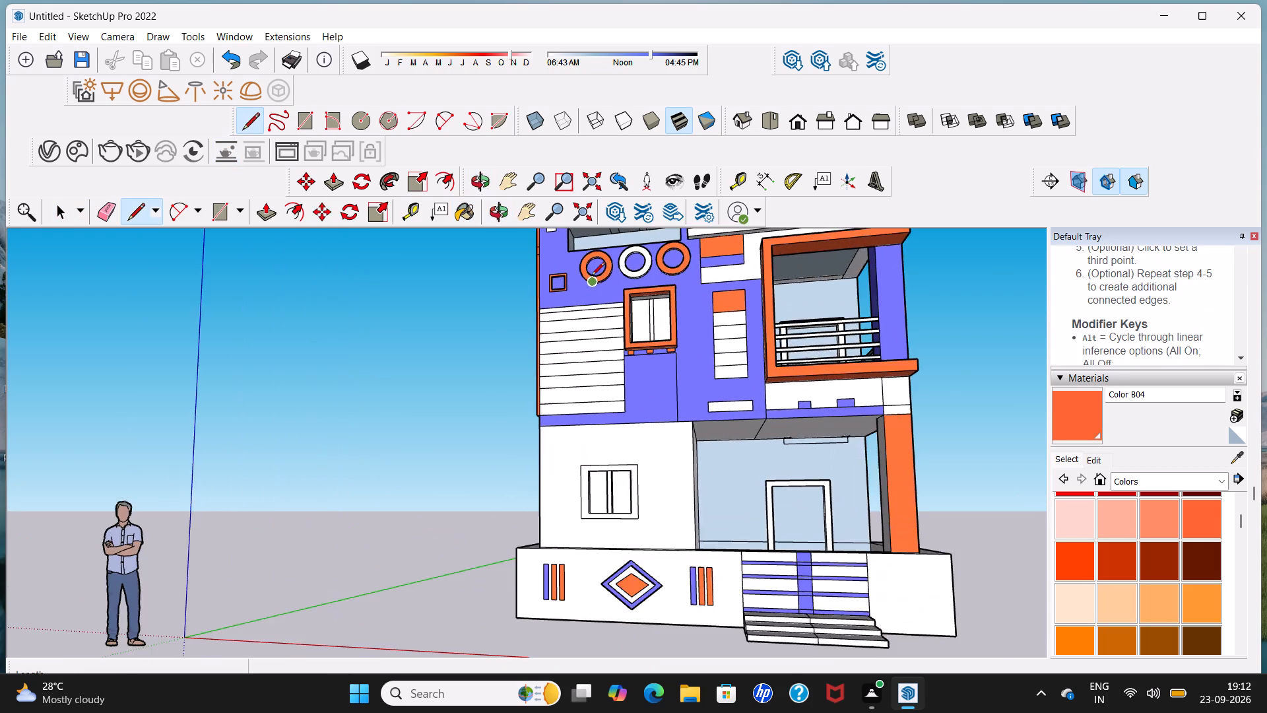
{"action": "scroll", "coordinate": [604, 323], "scroll_direction": "up", "scroll_amount": 4}
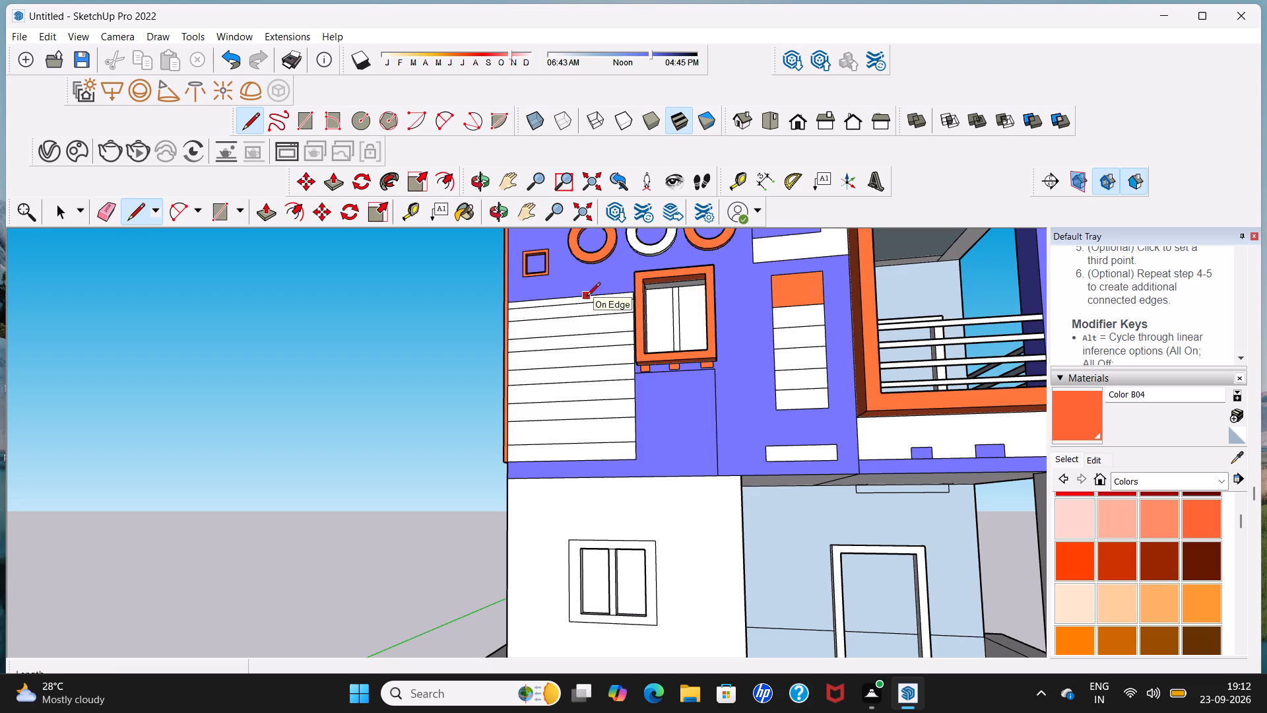
{"action": "scroll", "coordinate": [587, 297], "scroll_direction": "up", "scroll_amount": 3}
{"action": "left_click", "coordinate": [587, 297]}
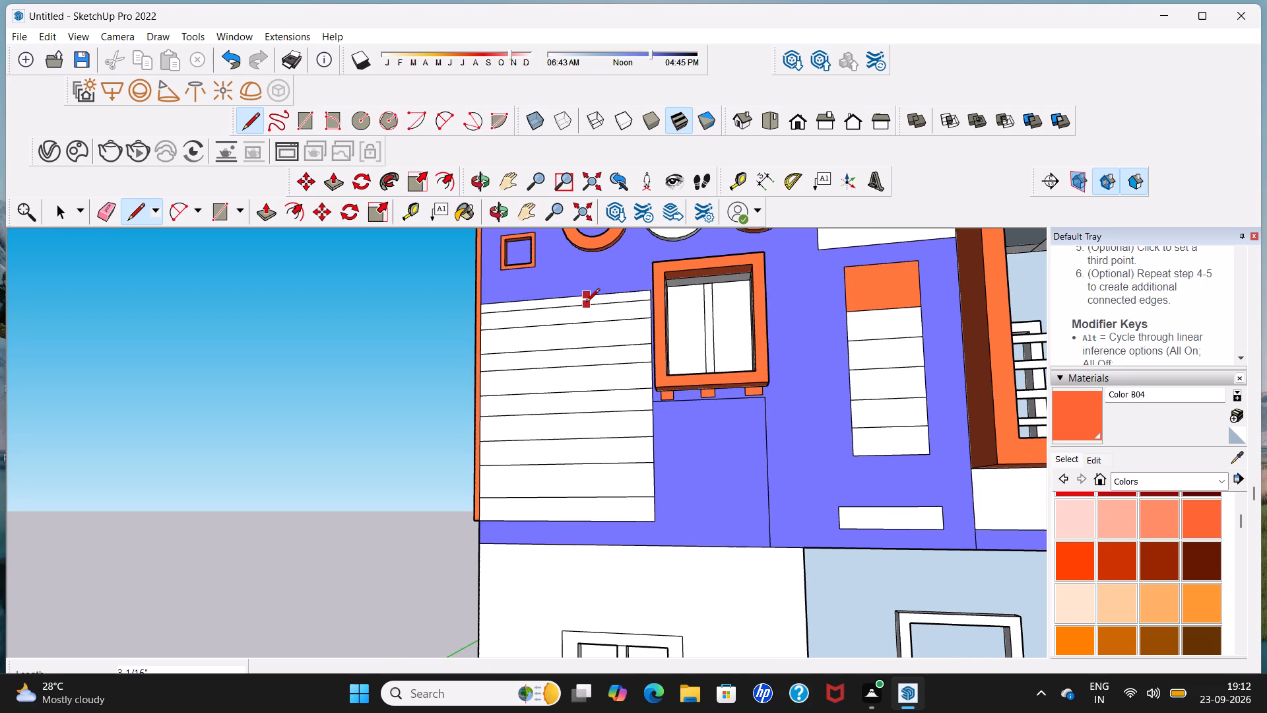
{"action": "left_click", "coordinate": [586, 303]}
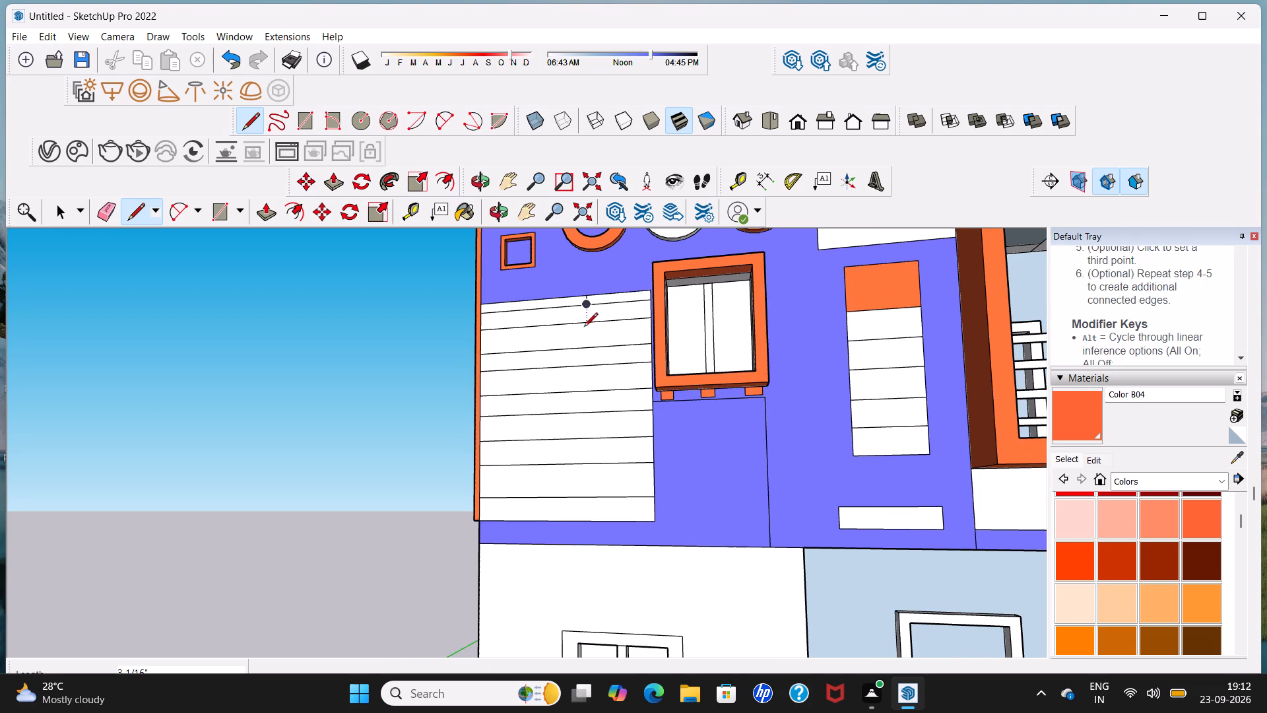
{"action": "left_click", "coordinate": [584, 327]}
{"action": "left_click", "coordinate": [580, 349]}
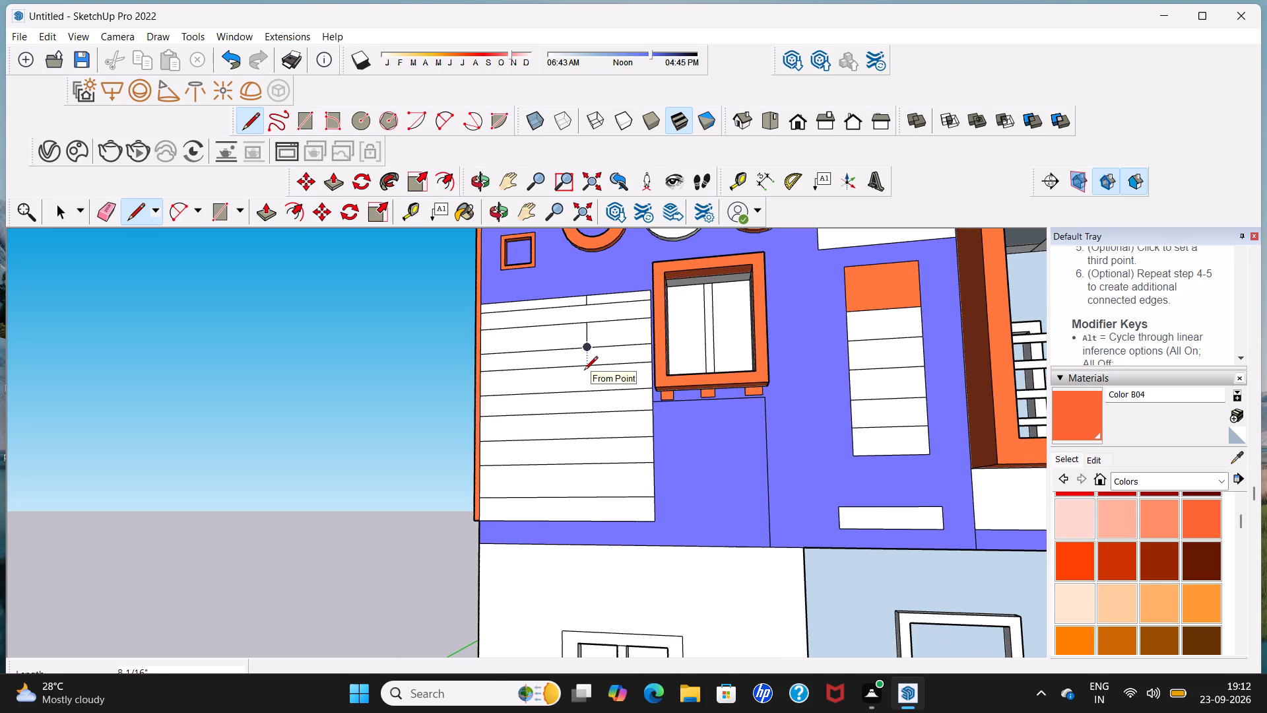
Draw aligned vertical dividing lines across the fifth, seventh and ninth strips of the same striped panel.
{"action": "left_click", "coordinate": [584, 371]}
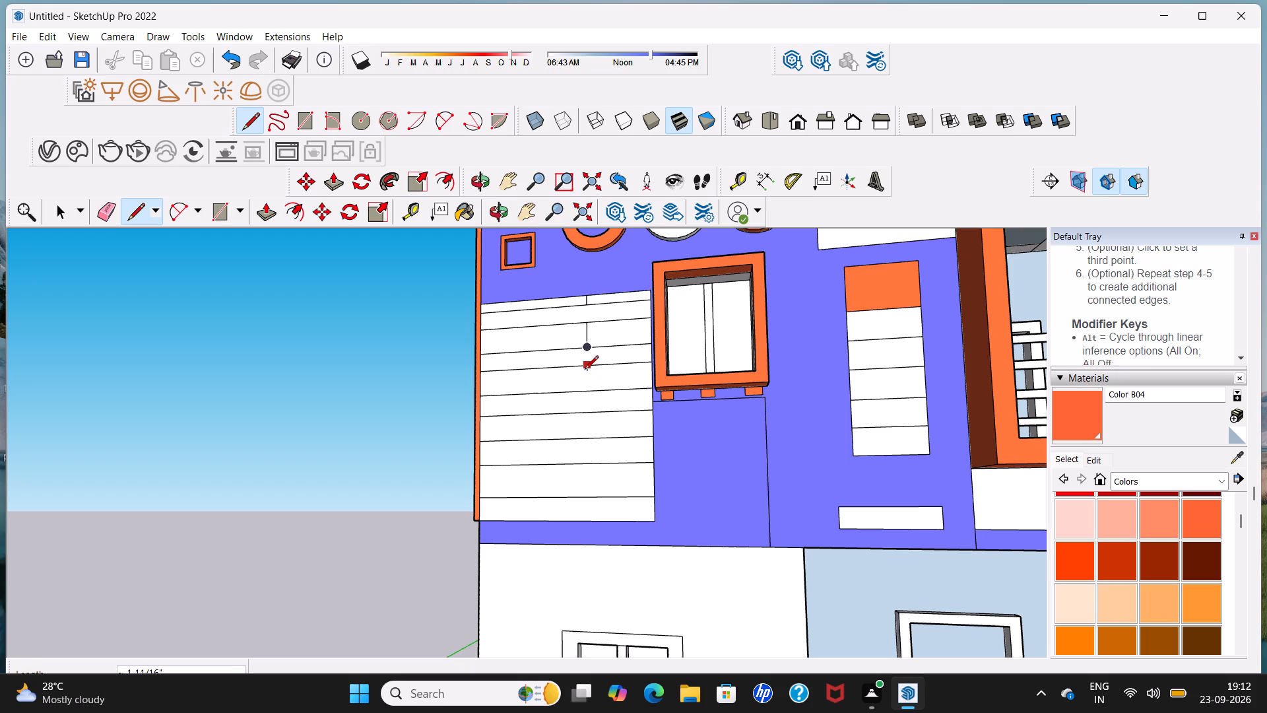
{"action": "left_click", "coordinate": [585, 370]}
{"action": "left_click", "coordinate": [585, 370]}
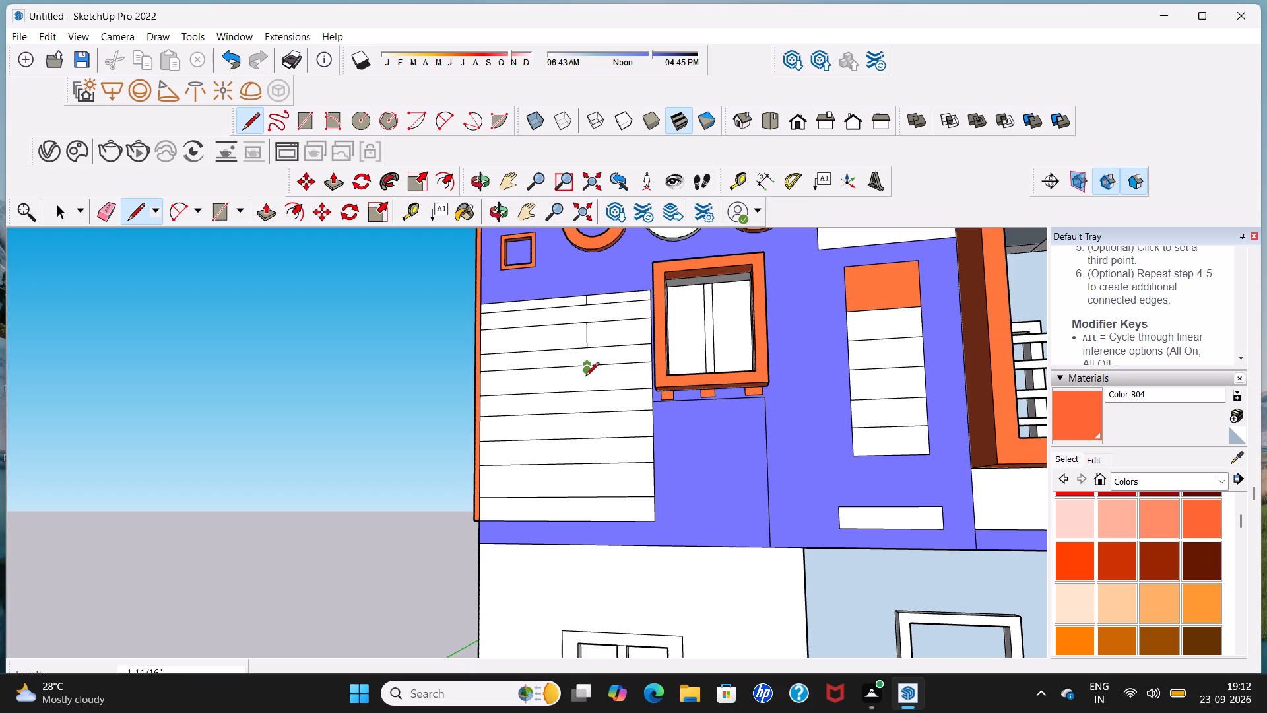
{"action": "left_click", "coordinate": [588, 392]}
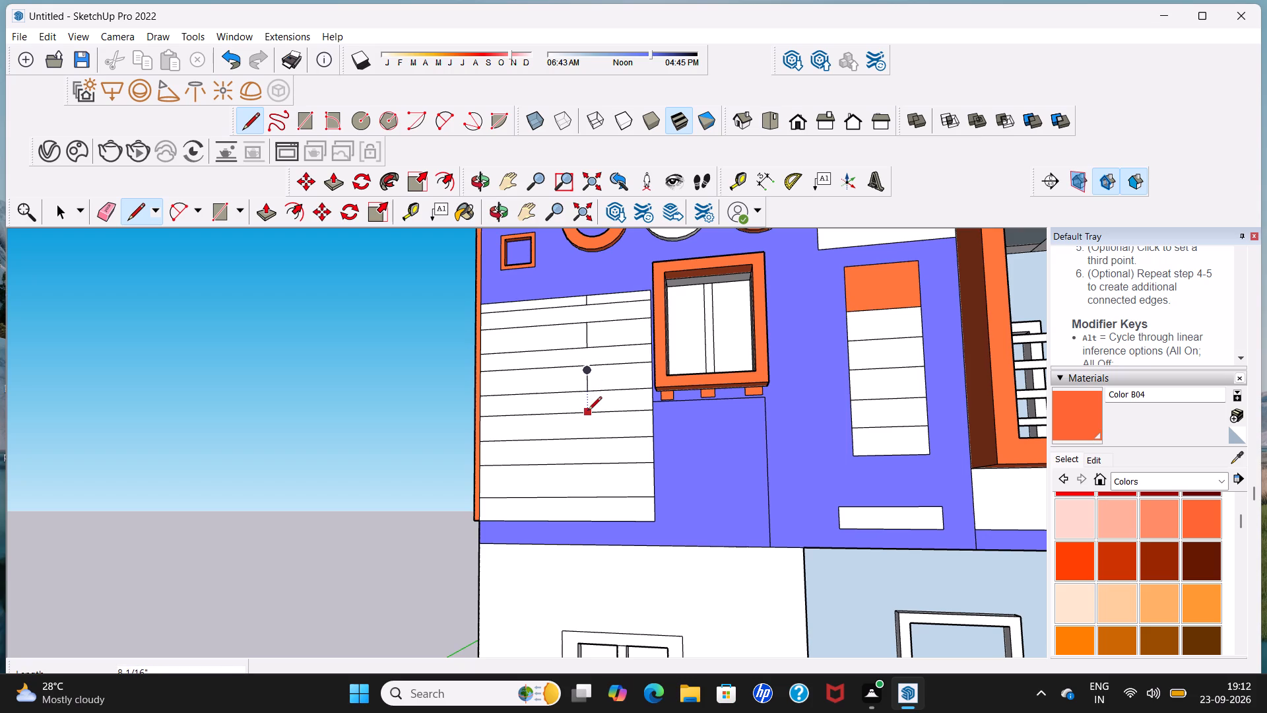
{"action": "left_click", "coordinate": [588, 411]}
{"action": "left_click", "coordinate": [588, 439]}
{"action": "left_click", "coordinate": [586, 467]}
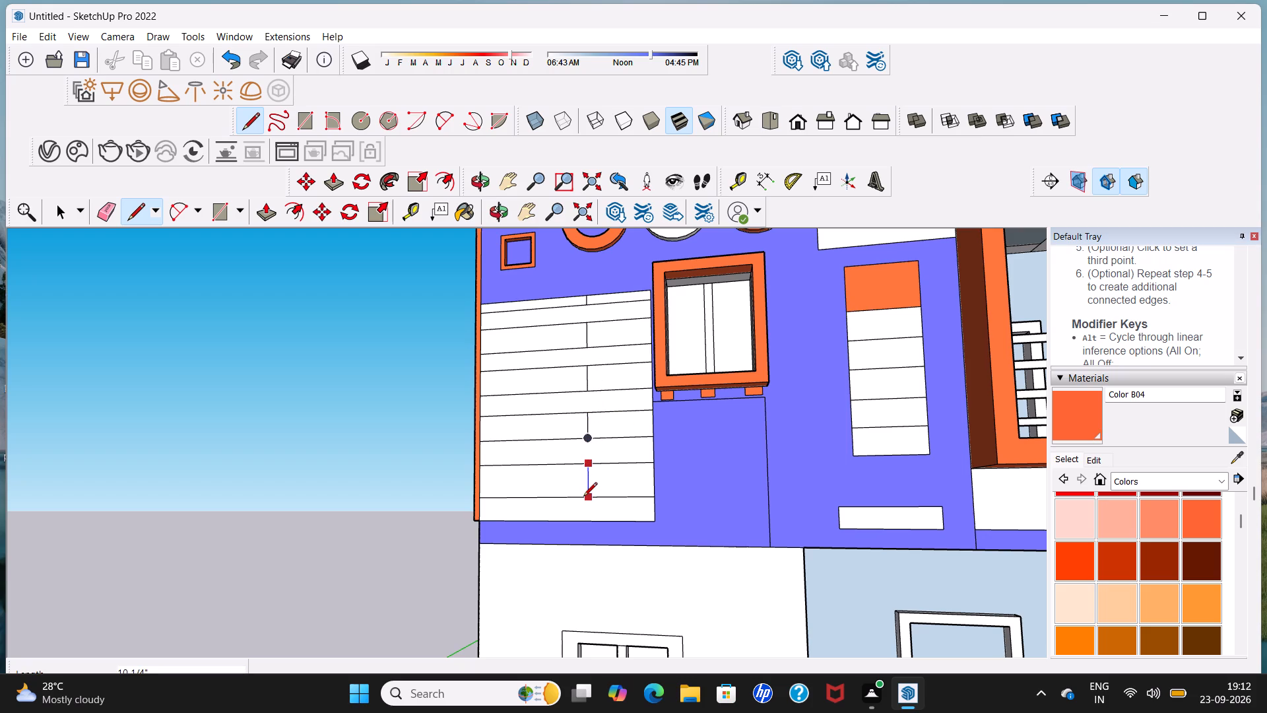
{"action": "left_click", "coordinate": [583, 497]}
{"action": "key", "text": "space"}
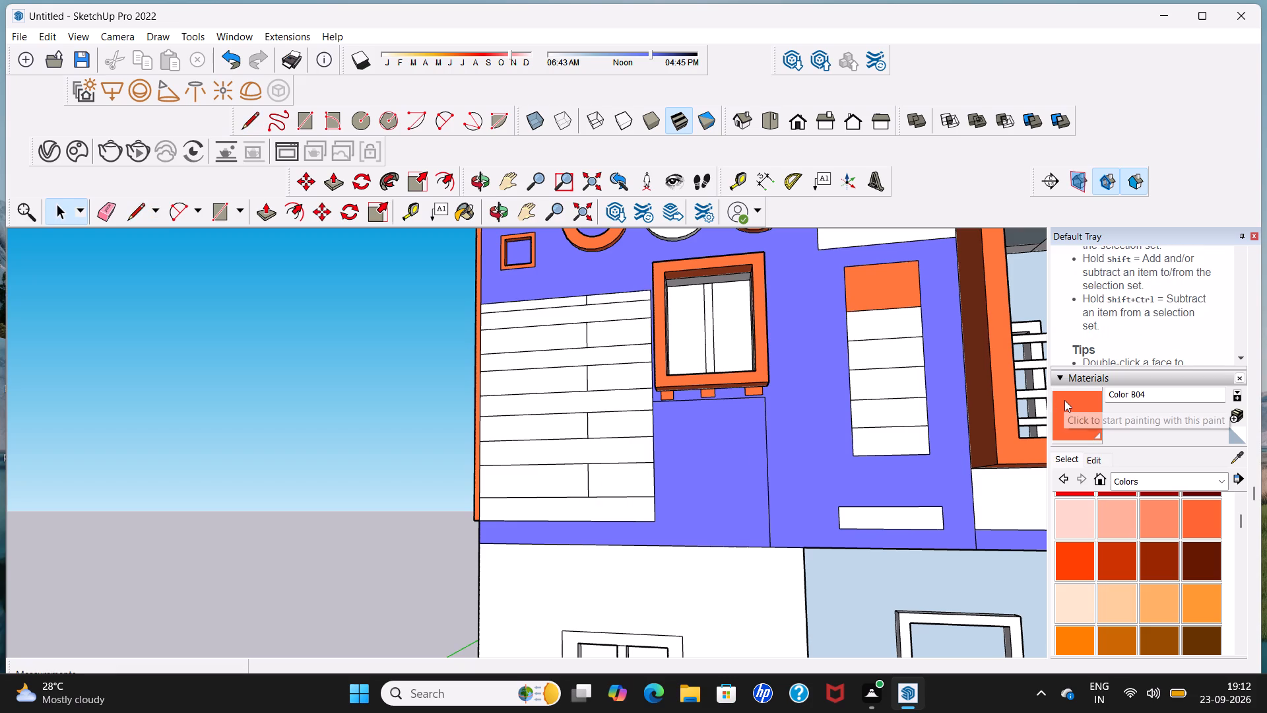
Paint the five short divided strip sections nearest the upper-floor window with Color B04.
{"action": "left_click", "coordinate": [1065, 400]}
{"action": "scroll", "coordinate": [519, 281], "scroll_direction": "up", "scroll_amount": 4}
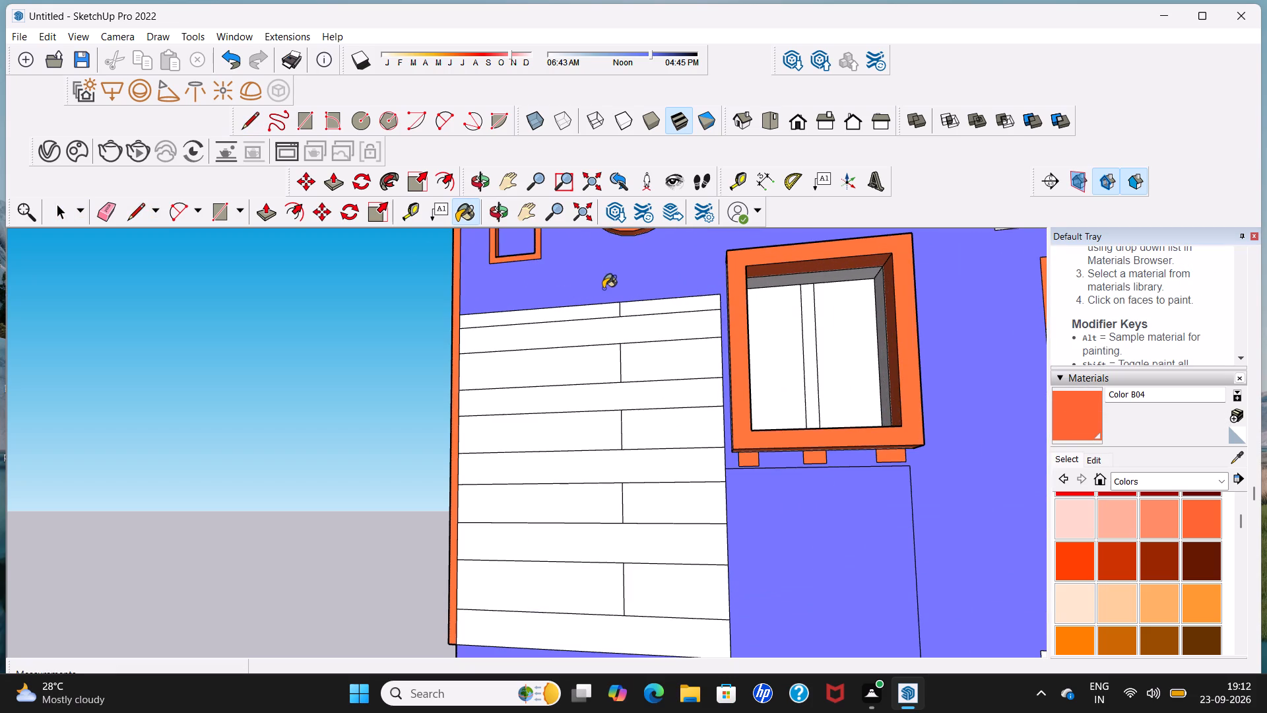
{"action": "left_click", "coordinate": [640, 304]}
{"action": "left_click", "coordinate": [663, 364]}
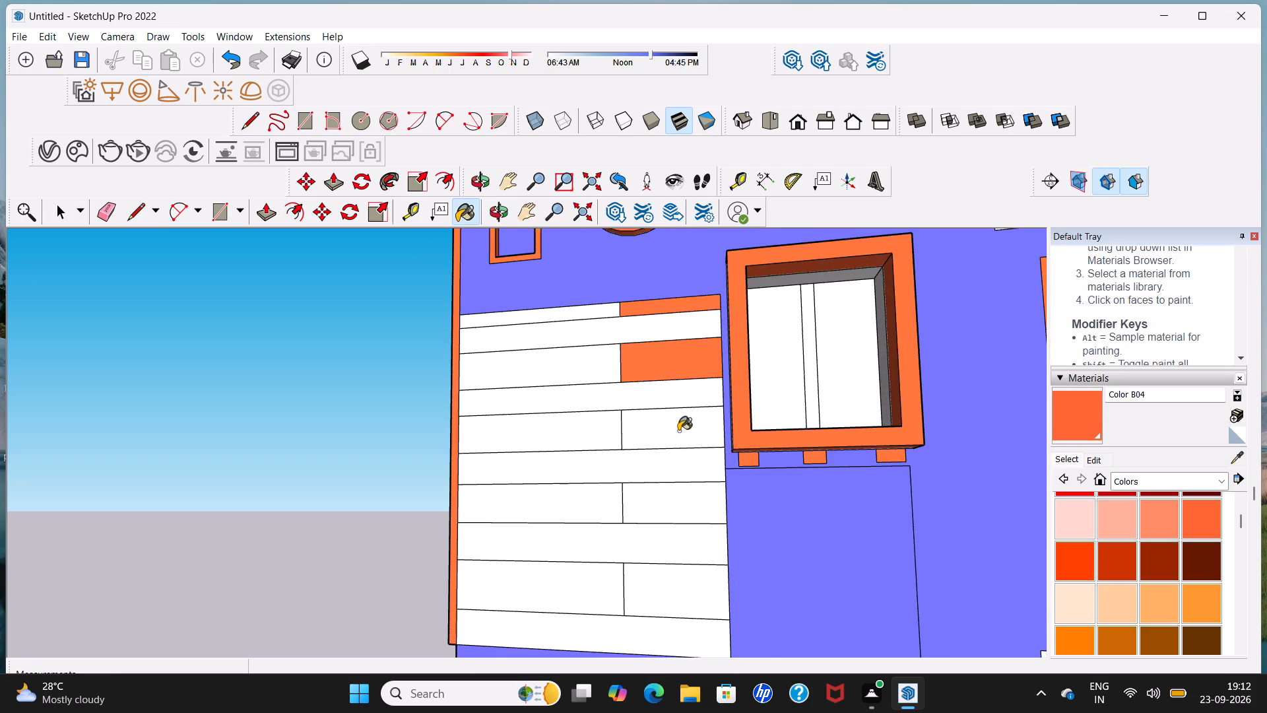
{"action": "left_click", "coordinate": [678, 436]}
{"action": "left_click", "coordinate": [678, 512]}
{"action": "left_click", "coordinate": [688, 594]}
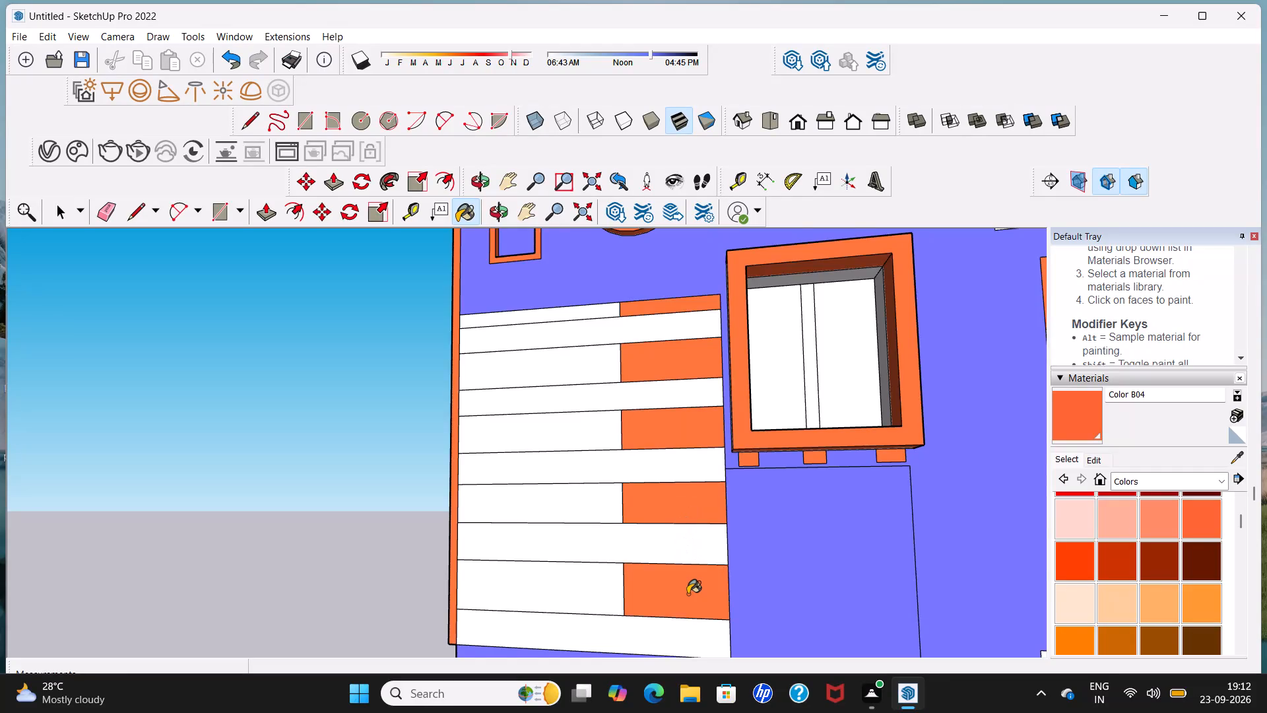
{"action": "scroll", "coordinate": [688, 591], "scroll_direction": "down", "scroll_amount": 19}
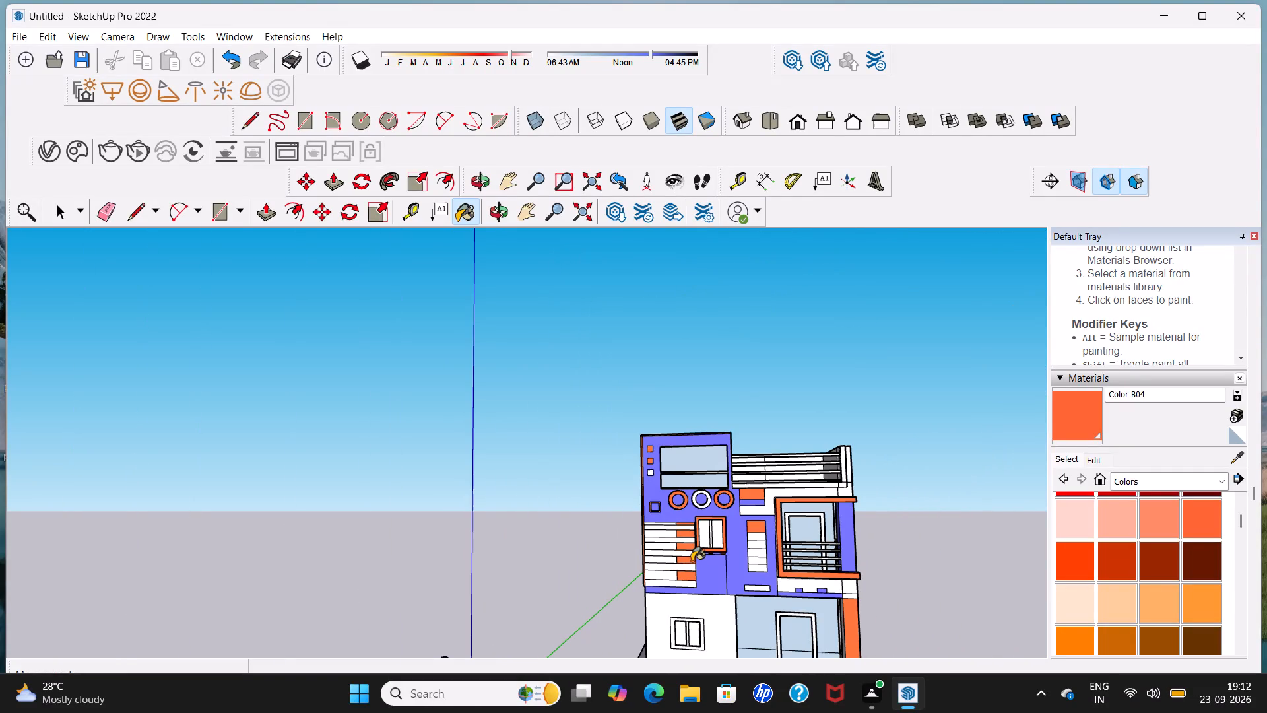
Paint the ground-floor front wall and the plinth's front face around the diamond with the pale cream Color C01.
{"action": "key", "text": "space"}
{"action": "middle_click_drag", "start_coordinate": [691, 562], "coordinate": [687, 527], "text": "shift"}
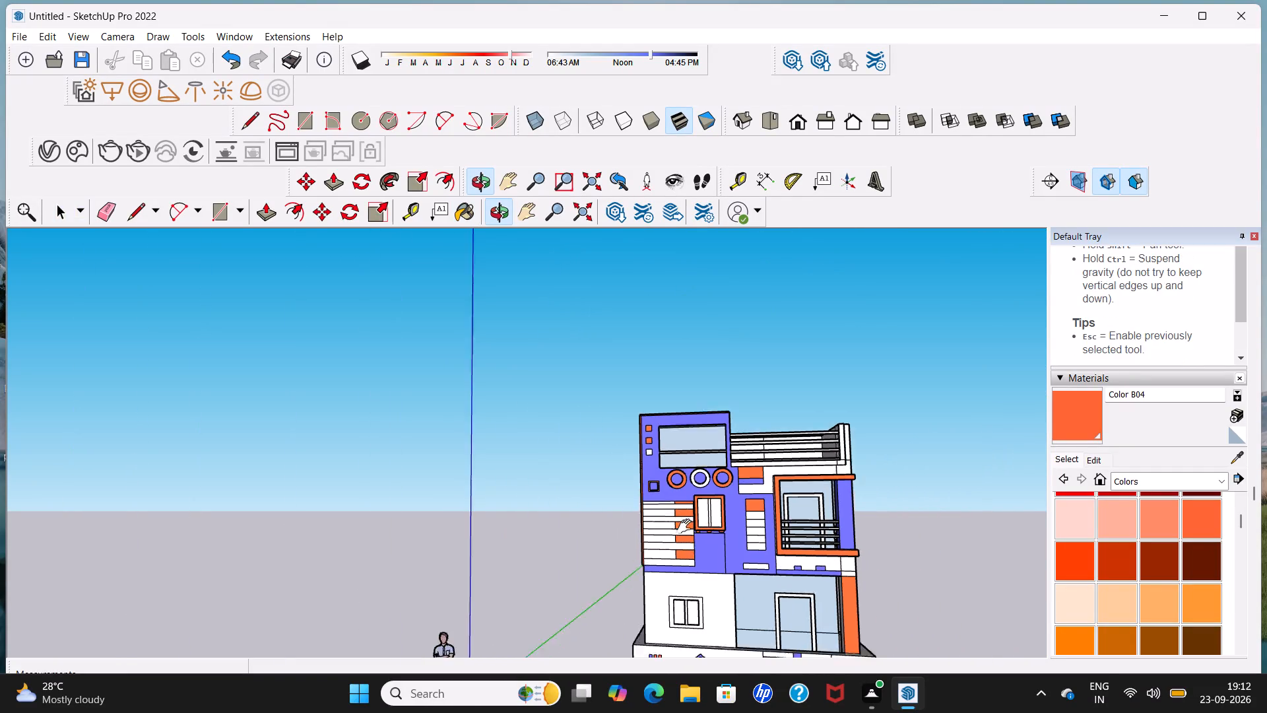
{"action": "middle_click_drag", "start_coordinate": [687, 527], "coordinate": [645, 374], "text": "shift"}
{"action": "middle_click_drag", "start_coordinate": [645, 374], "coordinate": [678, 467]}
{"action": "scroll", "coordinate": [696, 246], "scroll_direction": "up", "scroll_amount": 3}
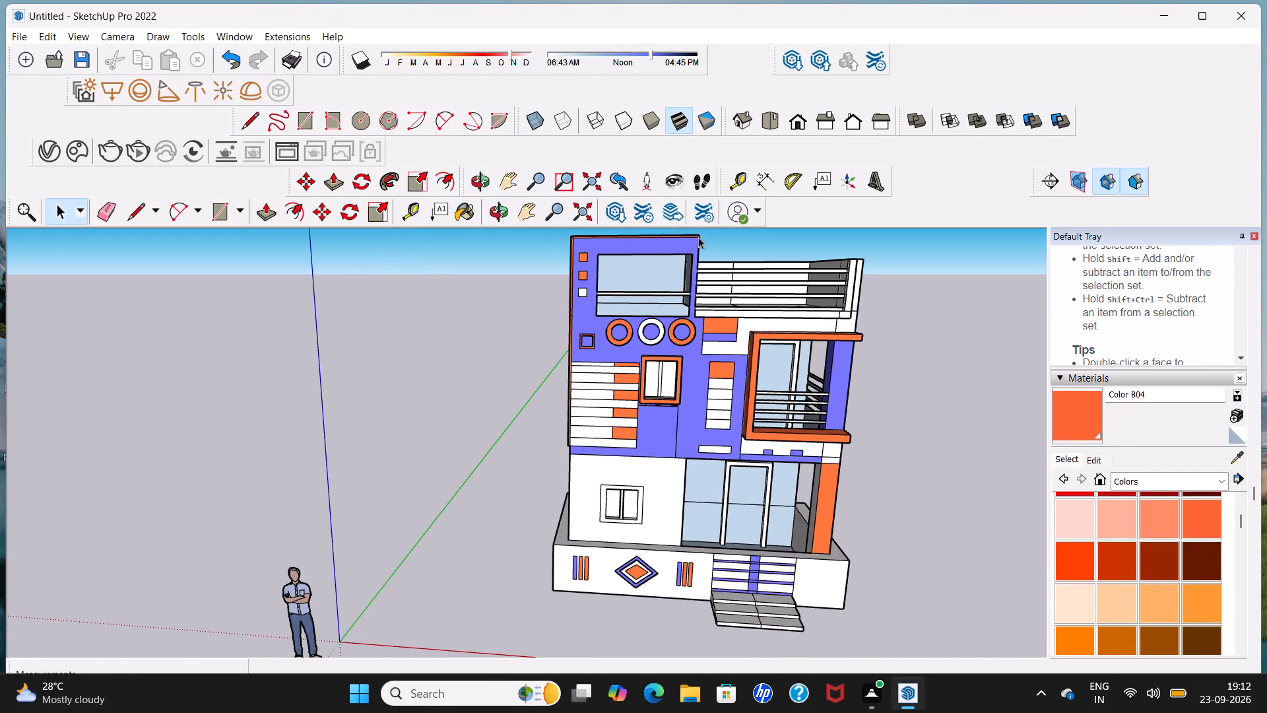
{"action": "scroll", "coordinate": [736, 284], "scroll_direction": "up", "scroll_amount": 1}
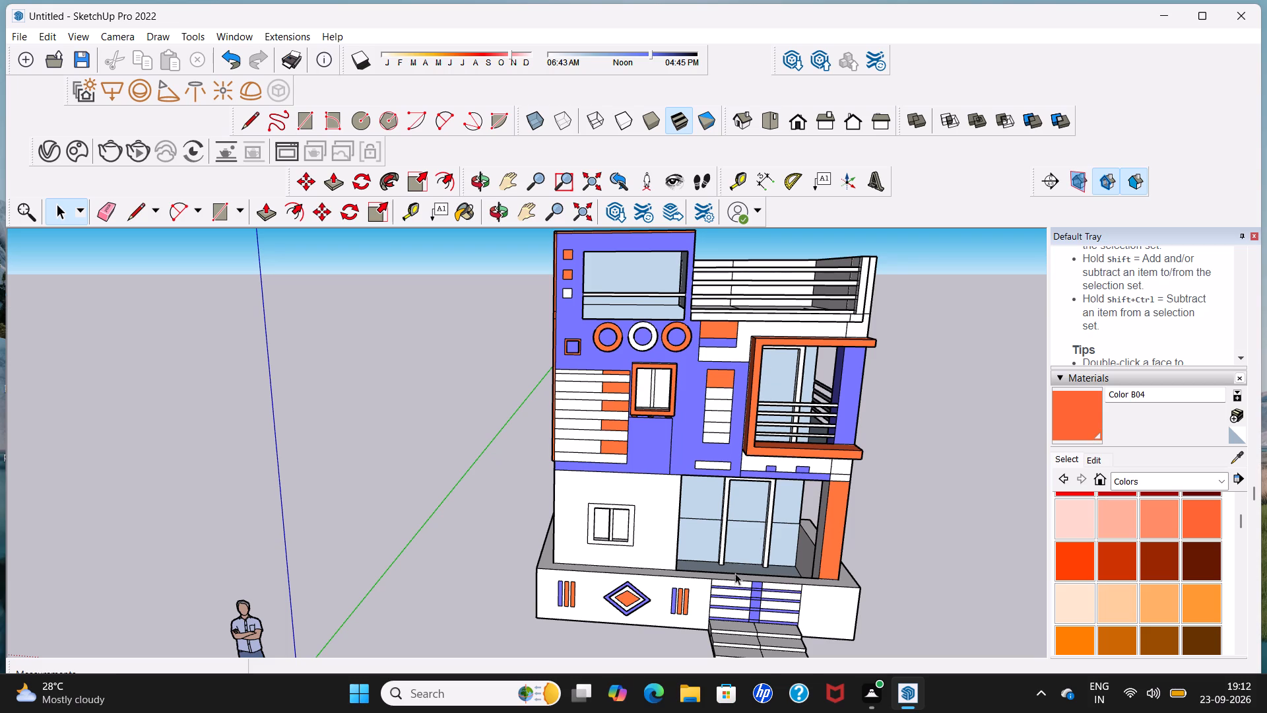
{"action": "middle_click_drag", "start_coordinate": [712, 559], "coordinate": [694, 469]}
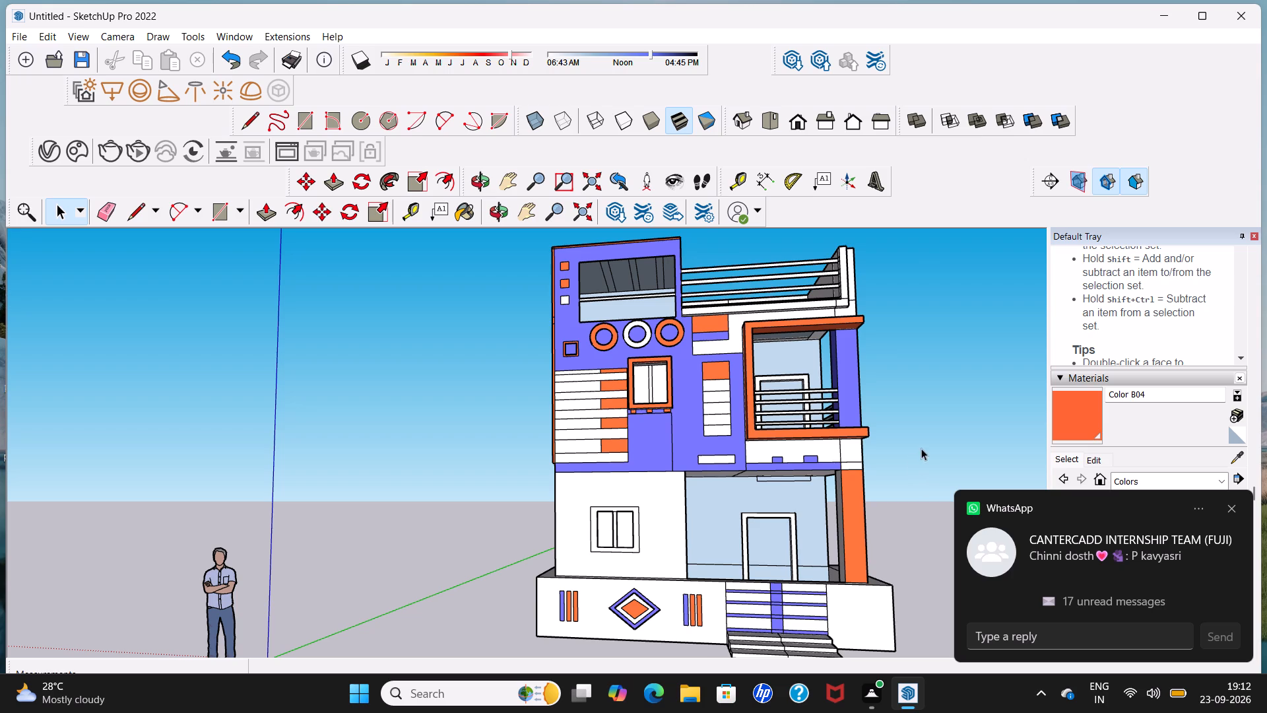
{"action": "left_click", "coordinate": [1230, 502]}
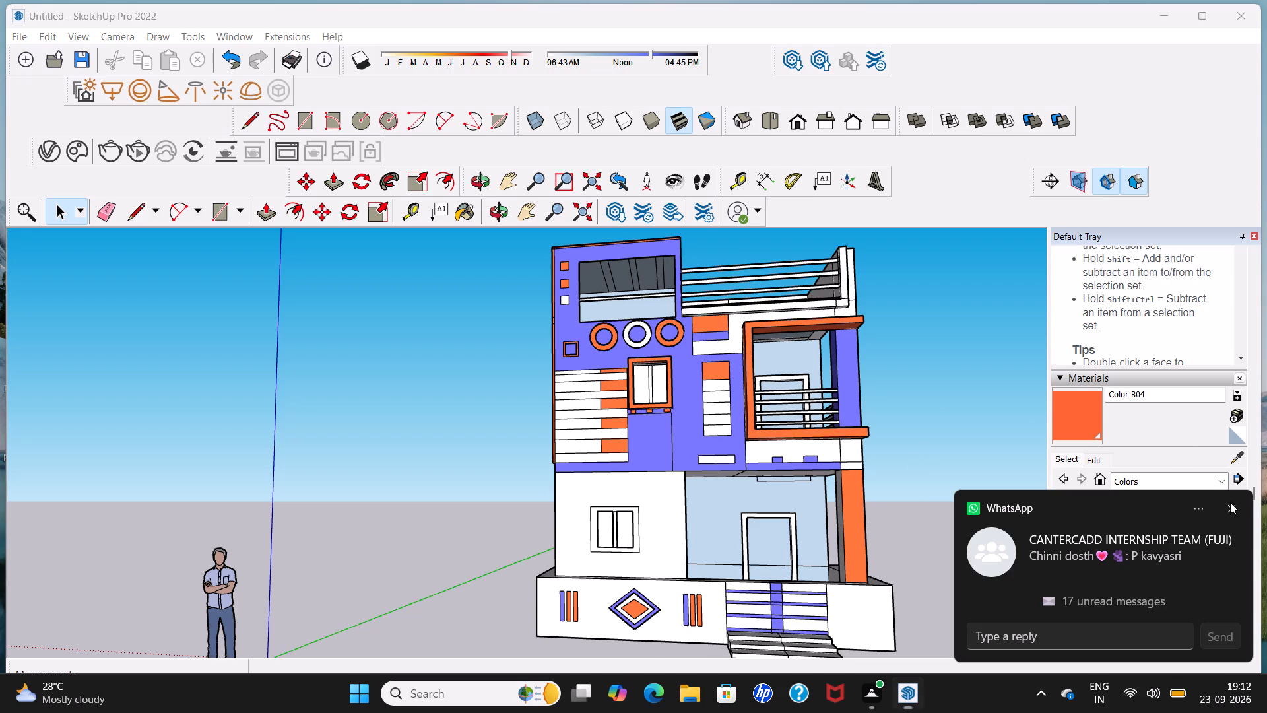
{"action": "left_click", "coordinate": [1078, 591]}
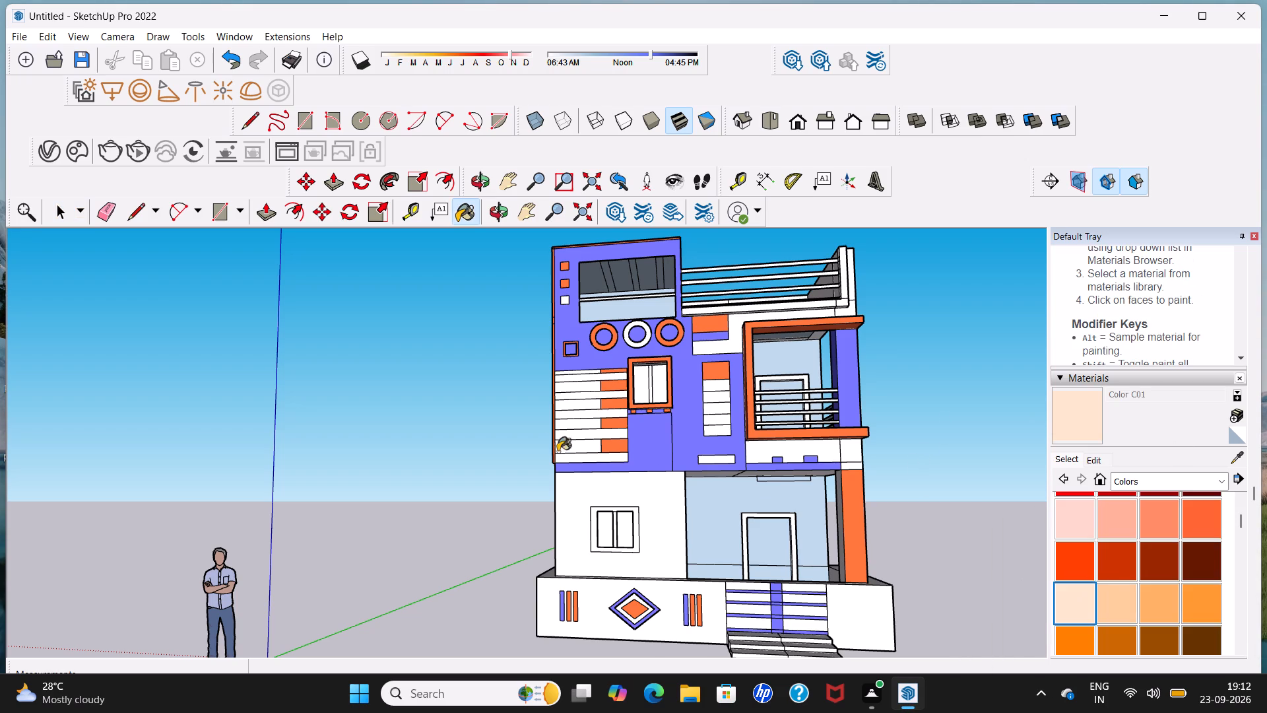
{"action": "scroll", "coordinate": [613, 487], "scroll_direction": "up", "scroll_amount": 5}
{"action": "left_click", "coordinate": [645, 494]}
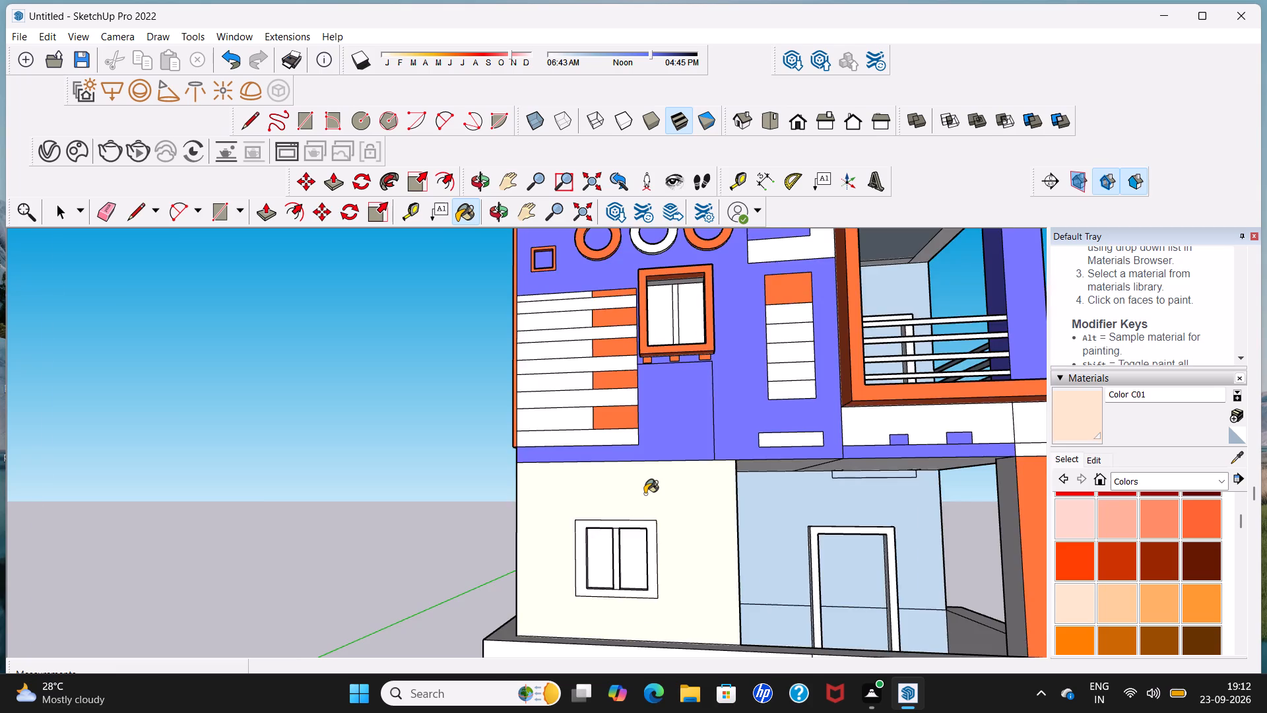
{"action": "scroll", "coordinate": [645, 494], "scroll_direction": "down", "scroll_amount": 5}
{"action": "left_click", "coordinate": [670, 607]}
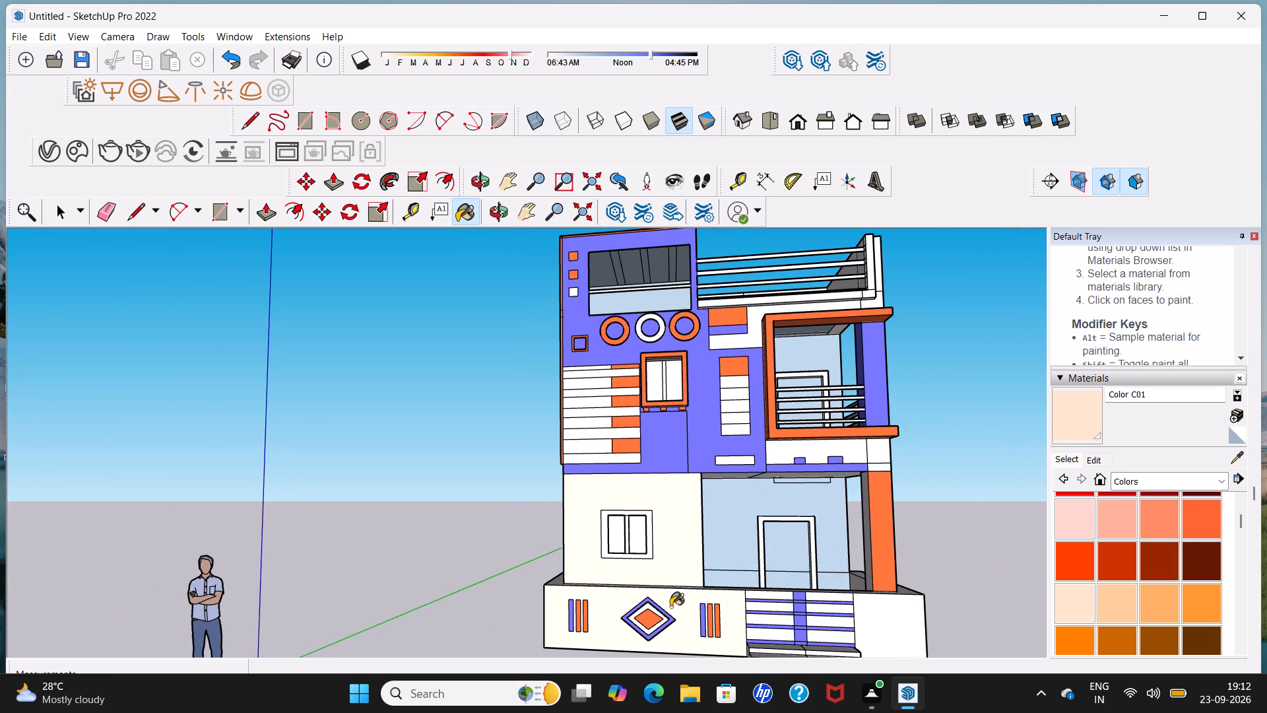
Paint the plinth's side face and the side walls of all three floors beside the front facade with Color C01.
{"action": "middle_click_drag", "start_coordinate": [522, 582], "coordinate": [735, 541]}
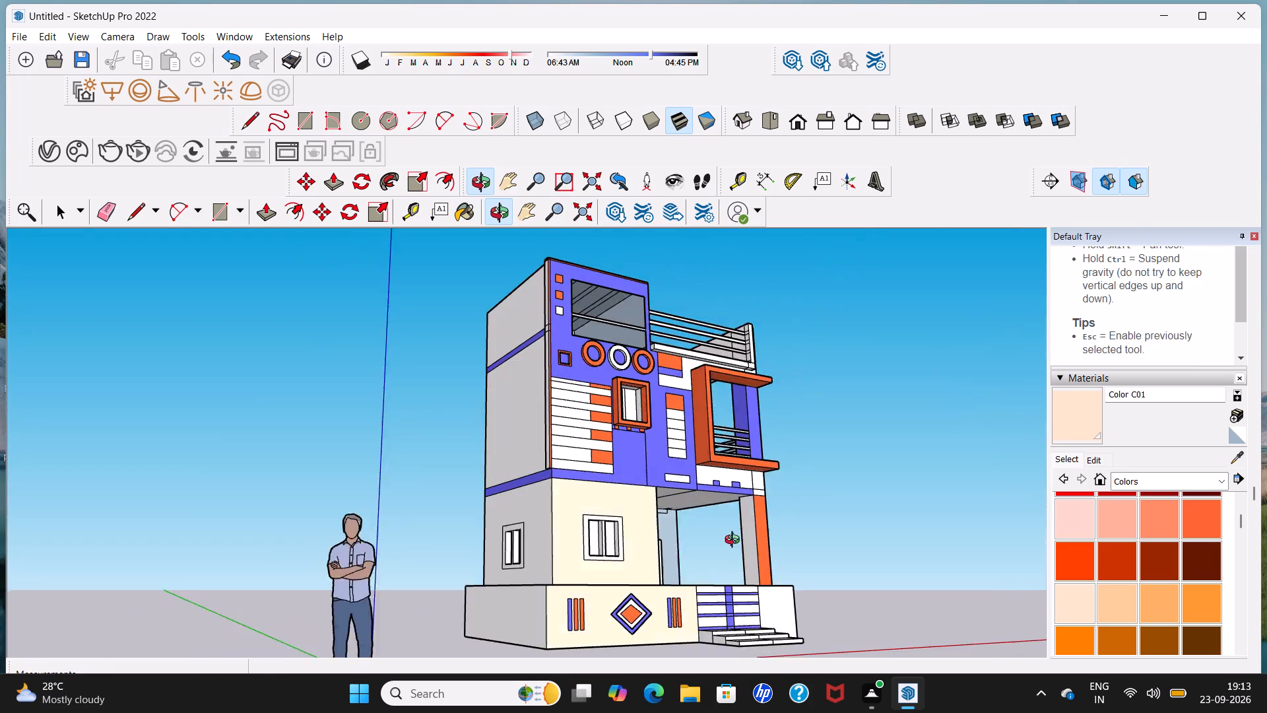
{"action": "middle_click_drag", "start_coordinate": [735, 541], "coordinate": [768, 534]}
{"action": "scroll", "coordinate": [504, 580], "scroll_direction": "up", "scroll_amount": 4}
{"action": "left_click", "coordinate": [520, 610]}
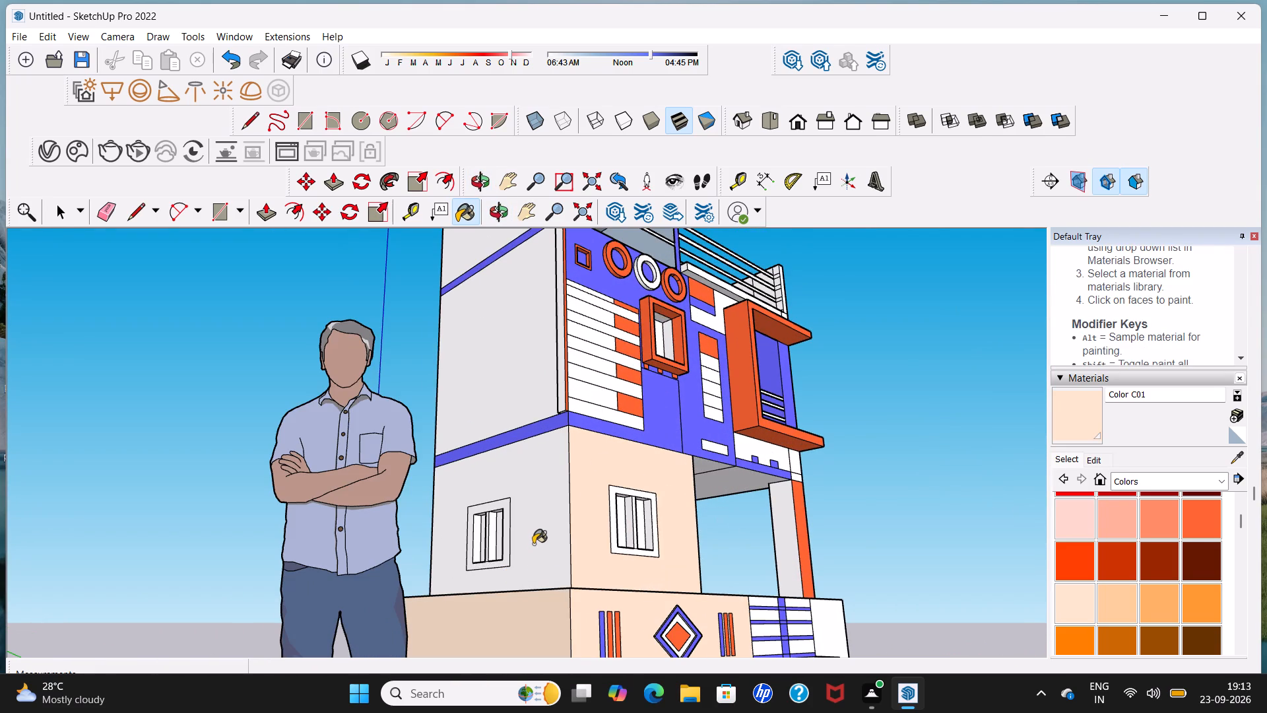
{"action": "left_click", "coordinate": [533, 544]}
{"action": "left_click", "coordinate": [497, 351]}
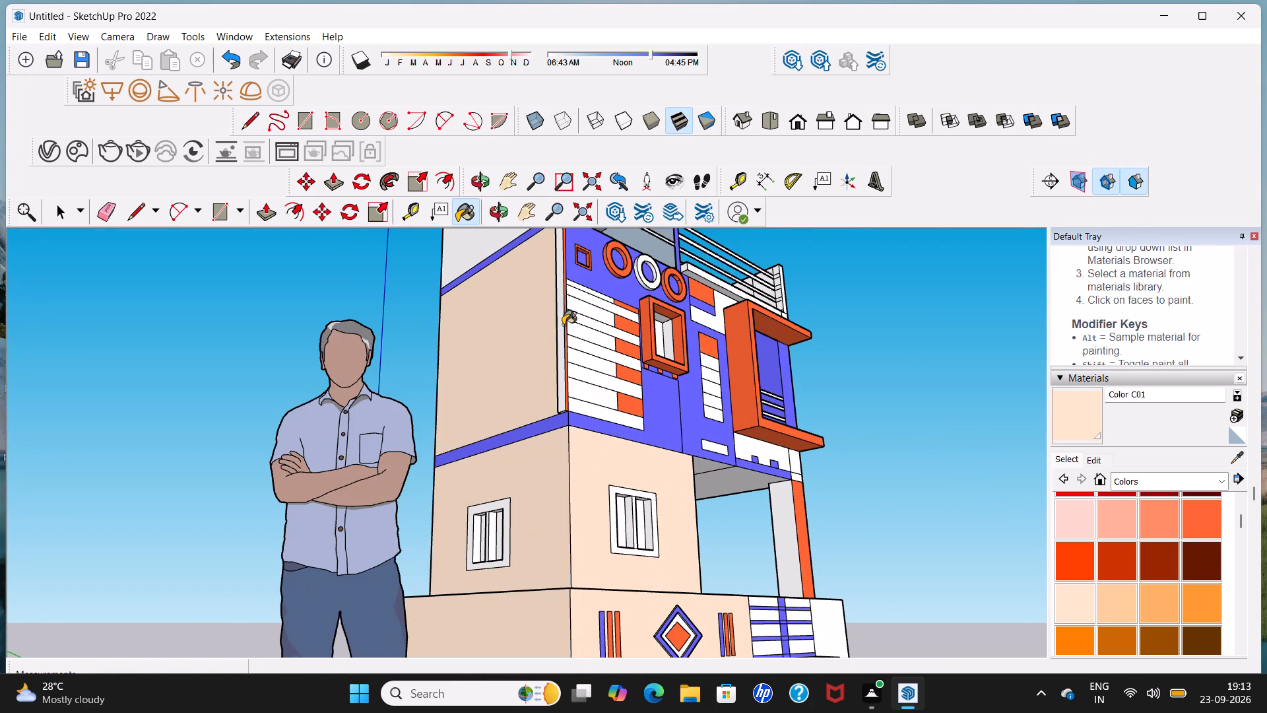
{"action": "left_click", "coordinate": [562, 326]}
{"action": "scroll", "coordinate": [556, 335], "scroll_direction": "down", "scroll_amount": 10}
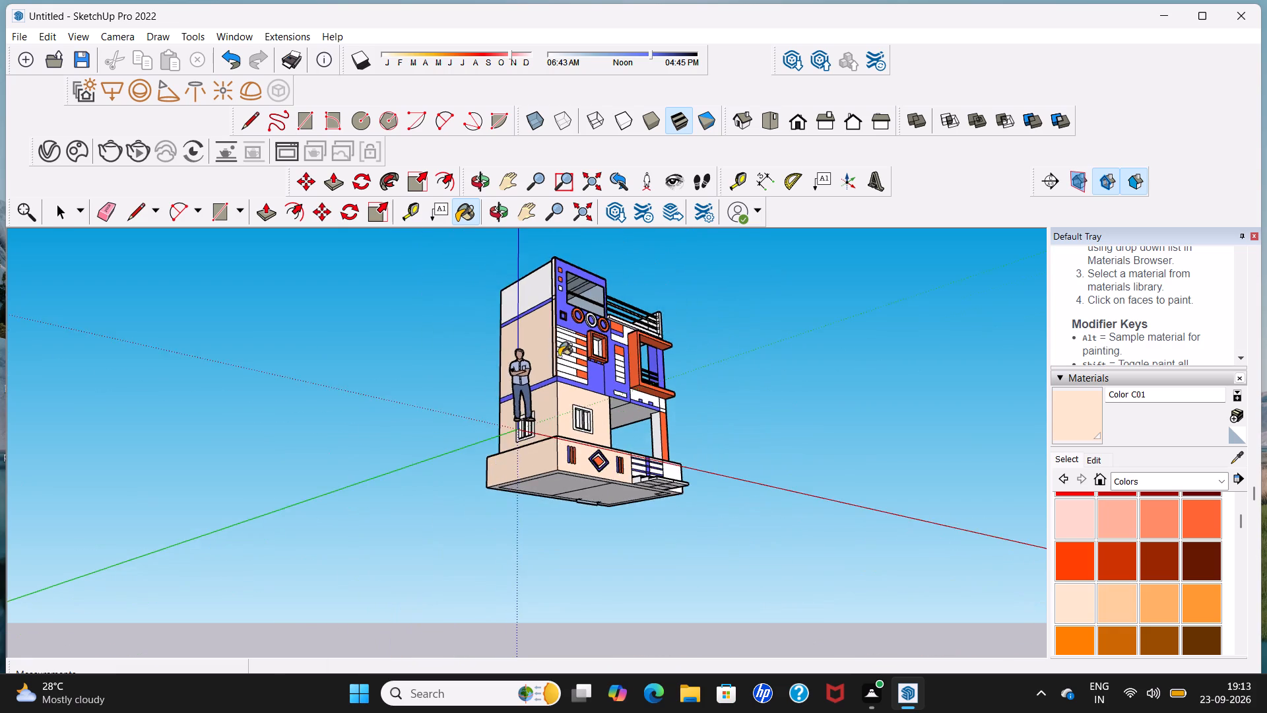
{"action": "middle_click_drag", "start_coordinate": [560, 362], "coordinate": [516, 473]}
{"action": "scroll", "coordinate": [519, 306], "scroll_direction": "up", "scroll_amount": 4}
{"action": "left_click", "coordinate": [535, 290]}
Paint the narrow side return behind the orange facade edge, at the top floor and the band below it, with Color C01.
{"action": "middle_click_drag", "start_coordinate": [587, 271], "coordinate": [598, 320]}
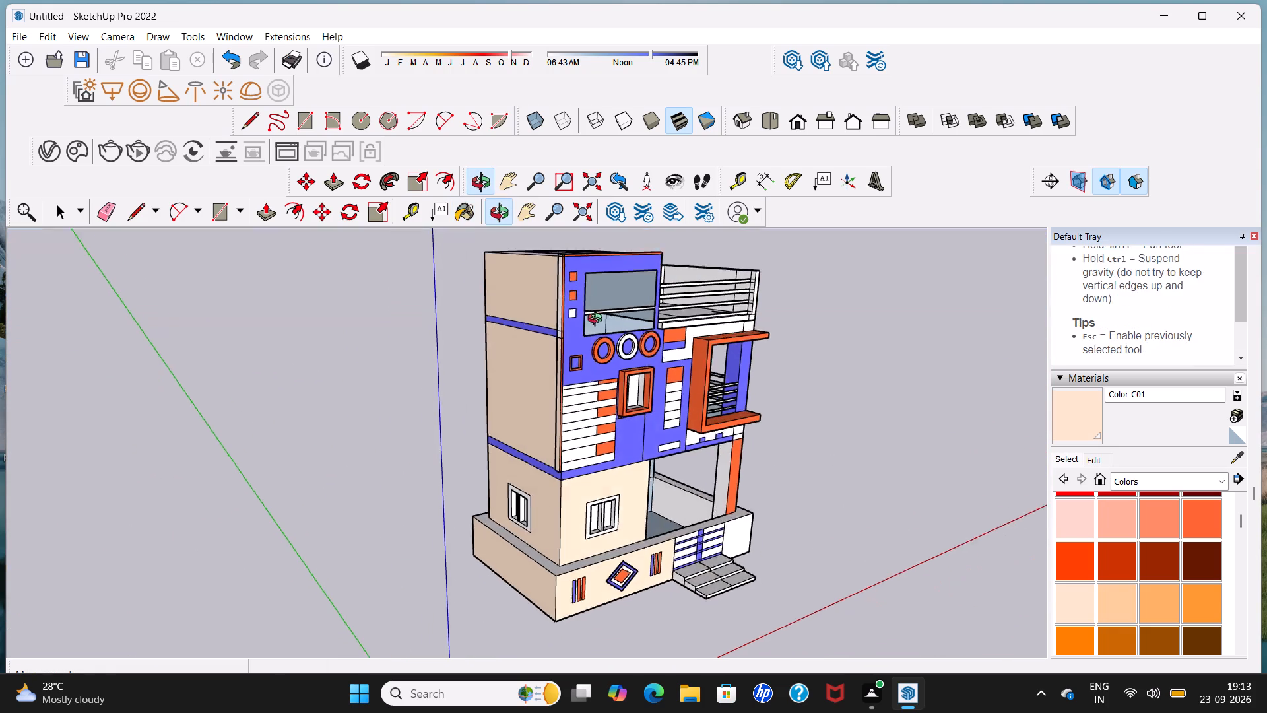
{"action": "middle_click_drag", "start_coordinate": [598, 320], "coordinate": [599, 350]}
{"action": "scroll", "coordinate": [567, 349], "scroll_direction": "up", "scroll_amount": 4}
{"action": "left_click", "coordinate": [558, 303]}
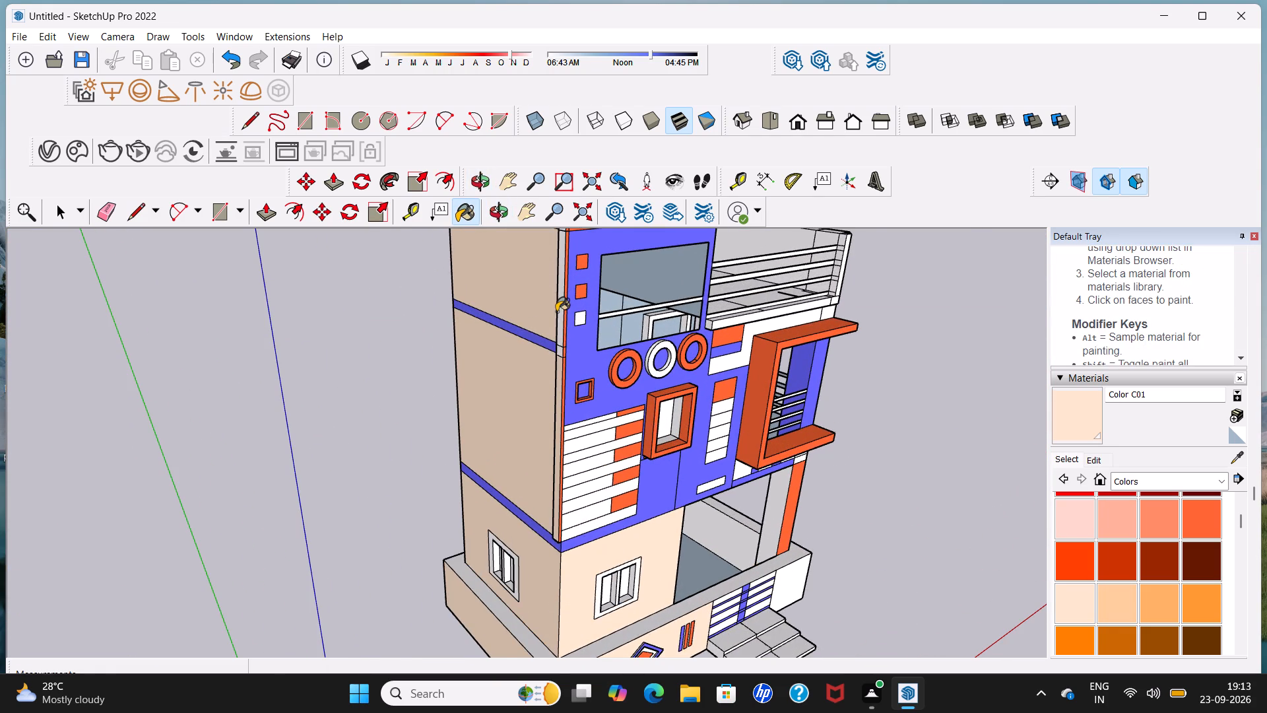
{"action": "scroll", "coordinate": [556, 312], "scroll_direction": "up", "scroll_amount": 6}
{"action": "left_click", "coordinate": [566, 314]}
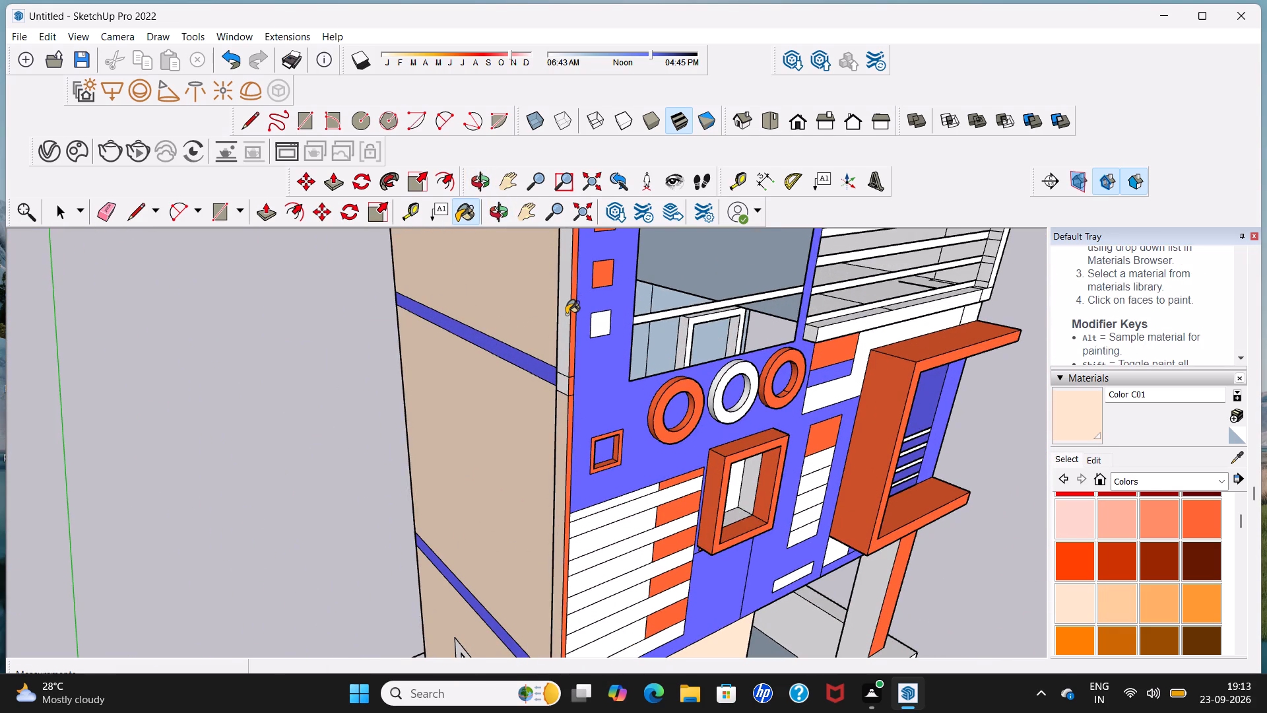
{"action": "left_click", "coordinate": [562, 388]}
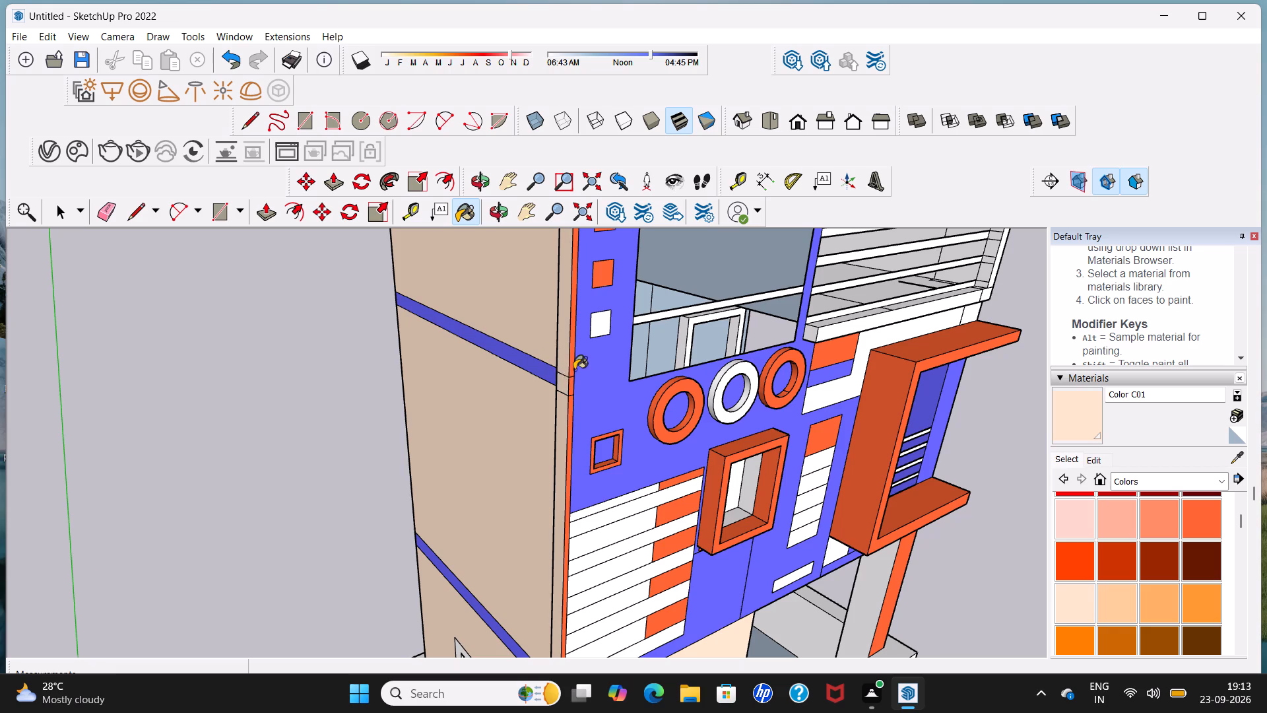
Paint the top of the front parapet, its corner cap and the wide outer roof panel with Color C01.
{"action": "scroll", "coordinate": [574, 370], "scroll_direction": "down", "scroll_amount": 12}
{"action": "middle_click_drag", "start_coordinate": [603, 266], "coordinate": [607, 341]}
{"action": "scroll", "coordinate": [605, 331], "scroll_direction": "up", "scroll_amount": 4}
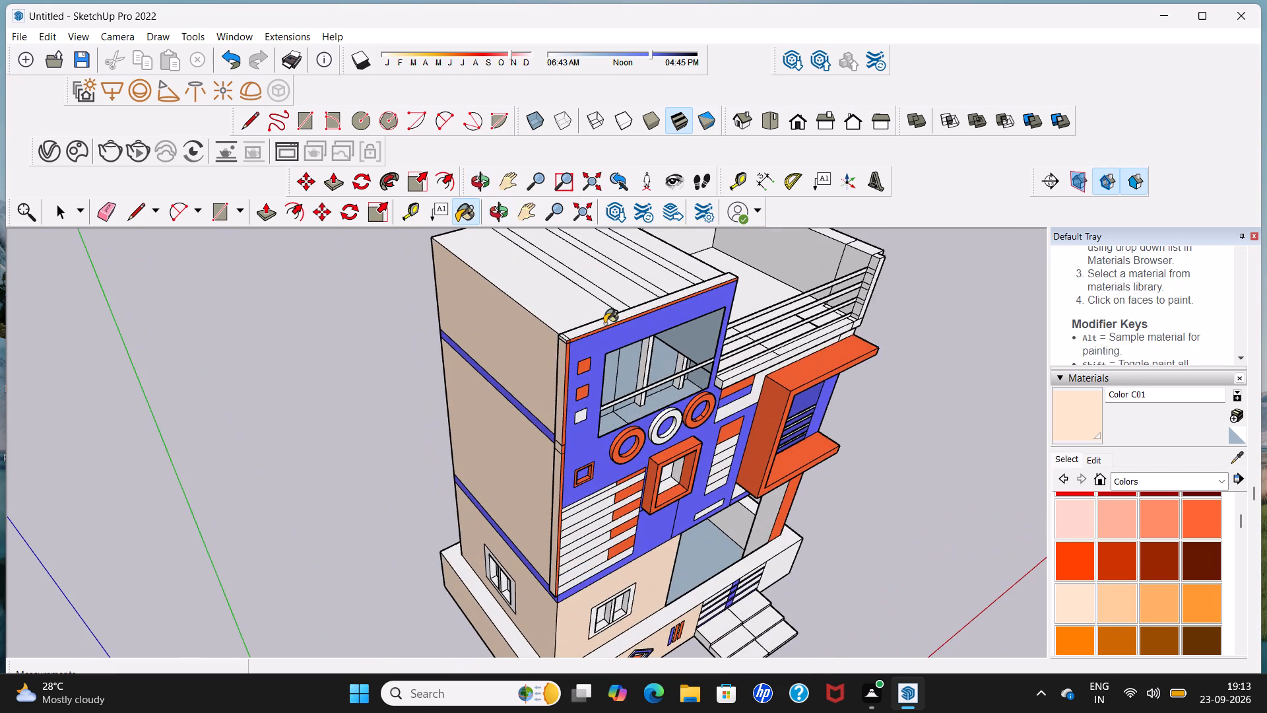
{"action": "left_click", "coordinate": [609, 318]}
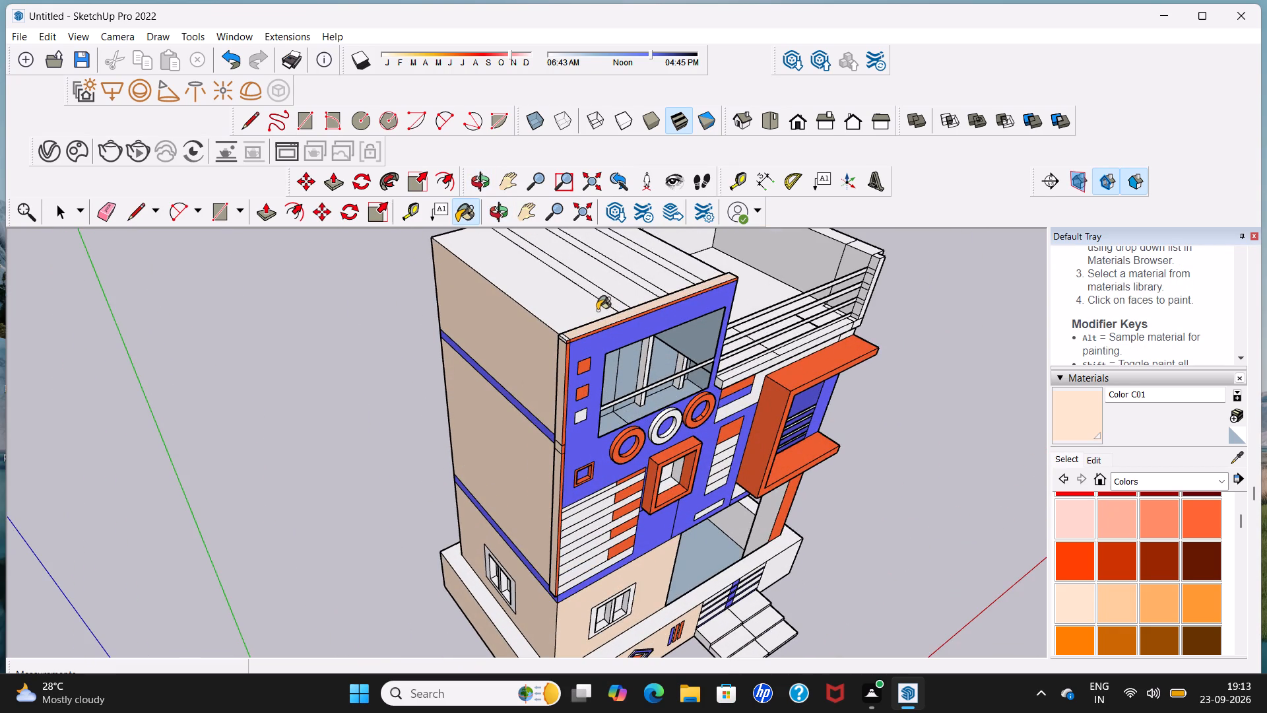
{"action": "left_click", "coordinate": [585, 304]}
{"action": "scroll", "coordinate": [556, 331], "scroll_direction": "up", "scroll_amount": 4}
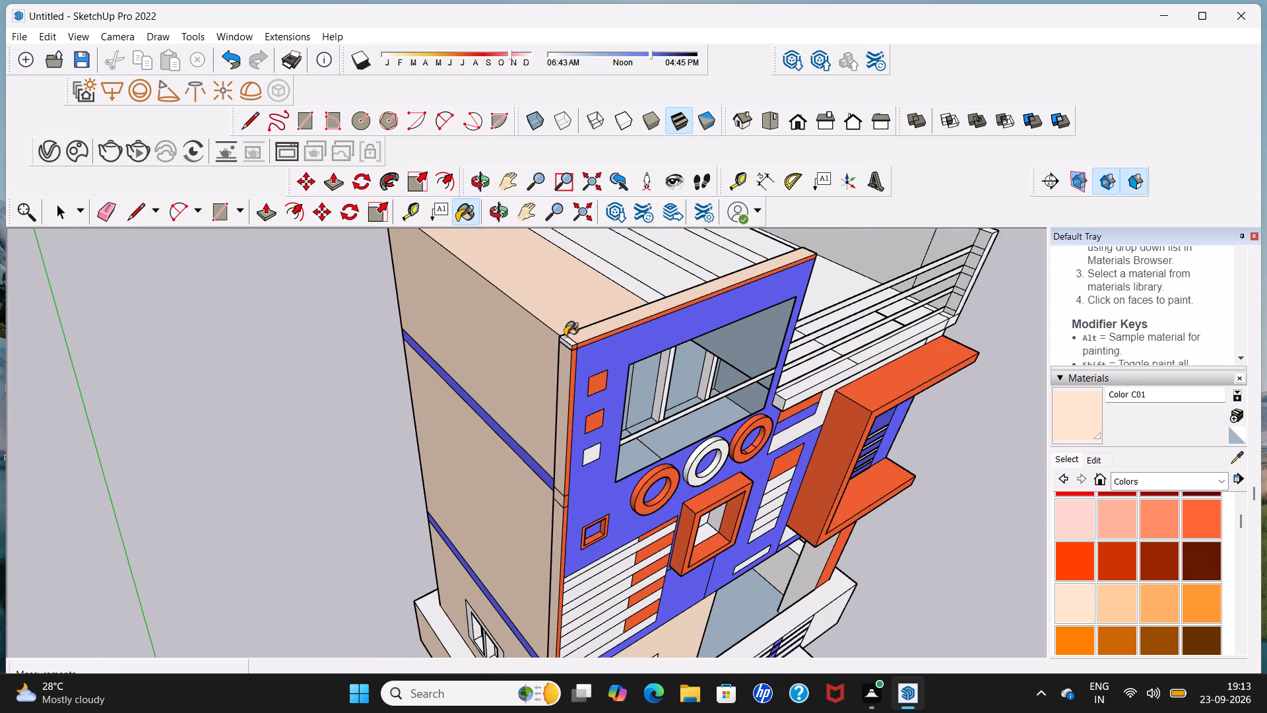
{"action": "left_click", "coordinate": [566, 336]}
{"action": "scroll", "coordinate": [566, 342], "scroll_direction": "up", "scroll_amount": 5}
{"action": "left_click", "coordinate": [568, 338]}
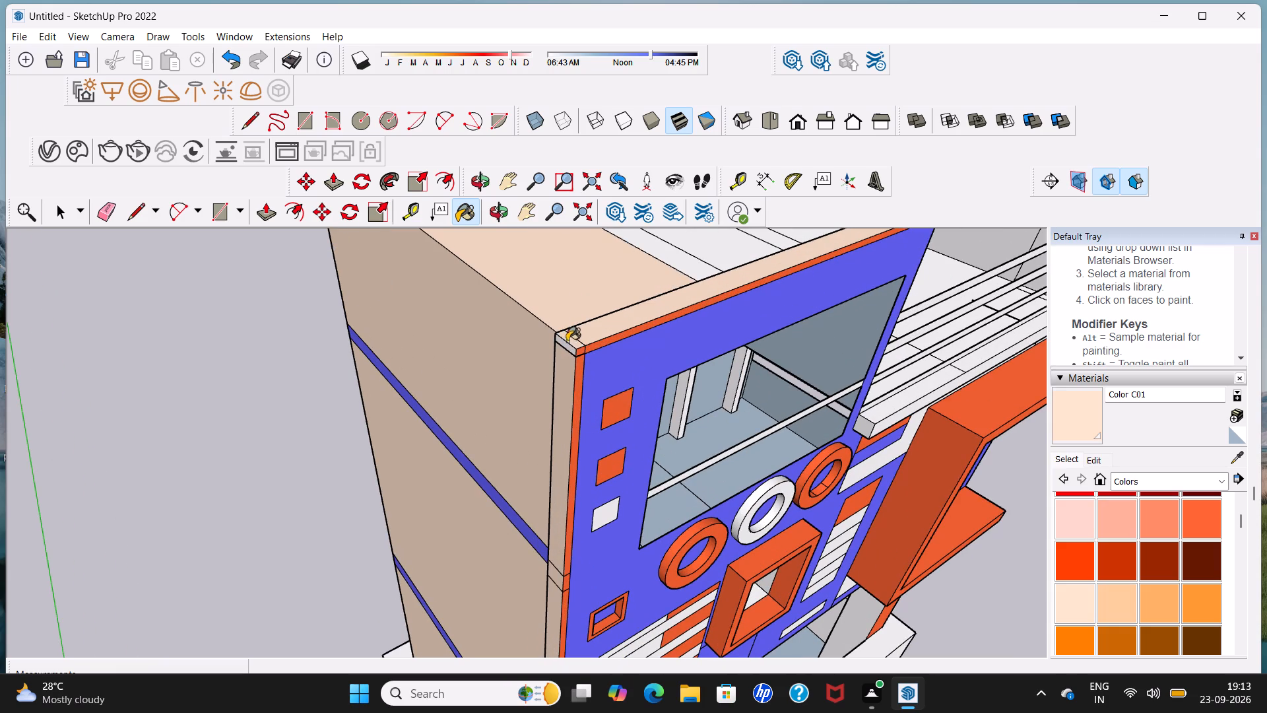
{"action": "left_click", "coordinate": [566, 344]}
{"action": "scroll", "coordinate": [667, 269], "scroll_direction": "up", "scroll_amount": 1}
{"action": "scroll", "coordinate": [690, 265], "scroll_direction": "down", "scroll_amount": 9}
Paint the three narrow roof beams of the top-floor block with Color C01.
{"action": "middle_click_drag", "start_coordinate": [731, 275], "coordinate": [635, 336]}
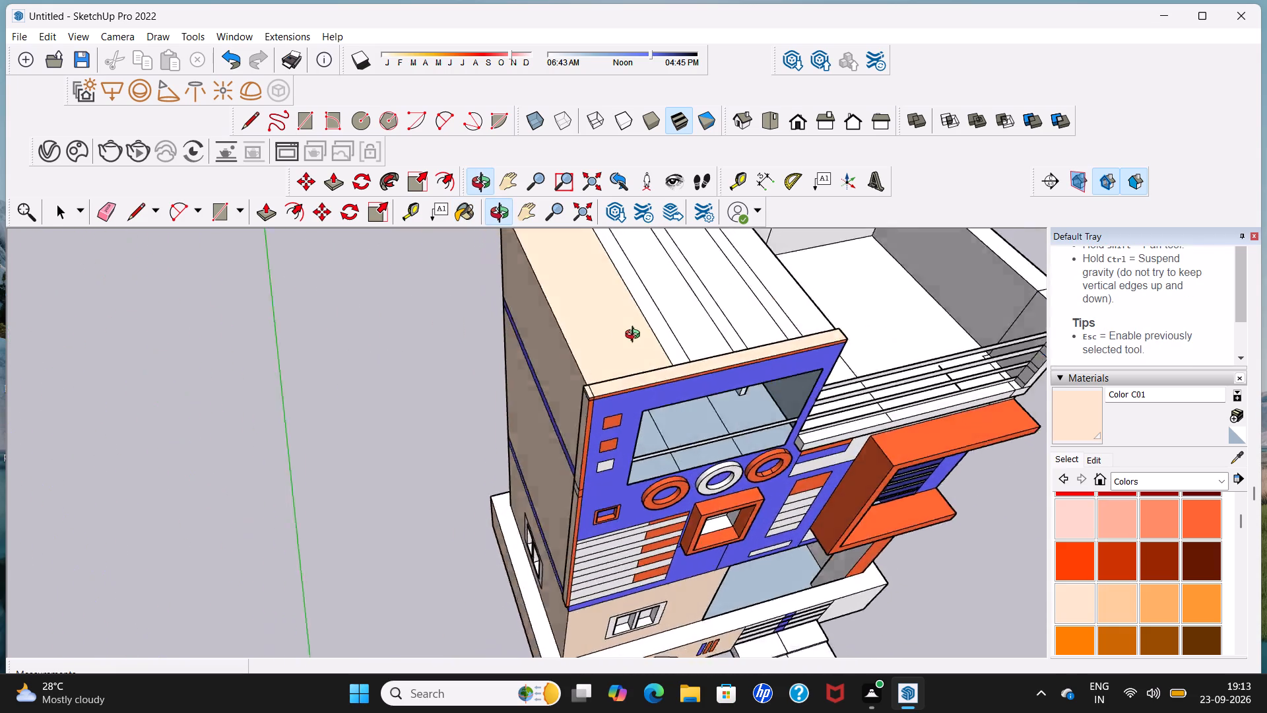
{"action": "middle_click_drag", "start_coordinate": [635, 336], "coordinate": [517, 314]}
{"action": "scroll", "coordinate": [508, 307], "scroll_direction": "down", "scroll_amount": 6}
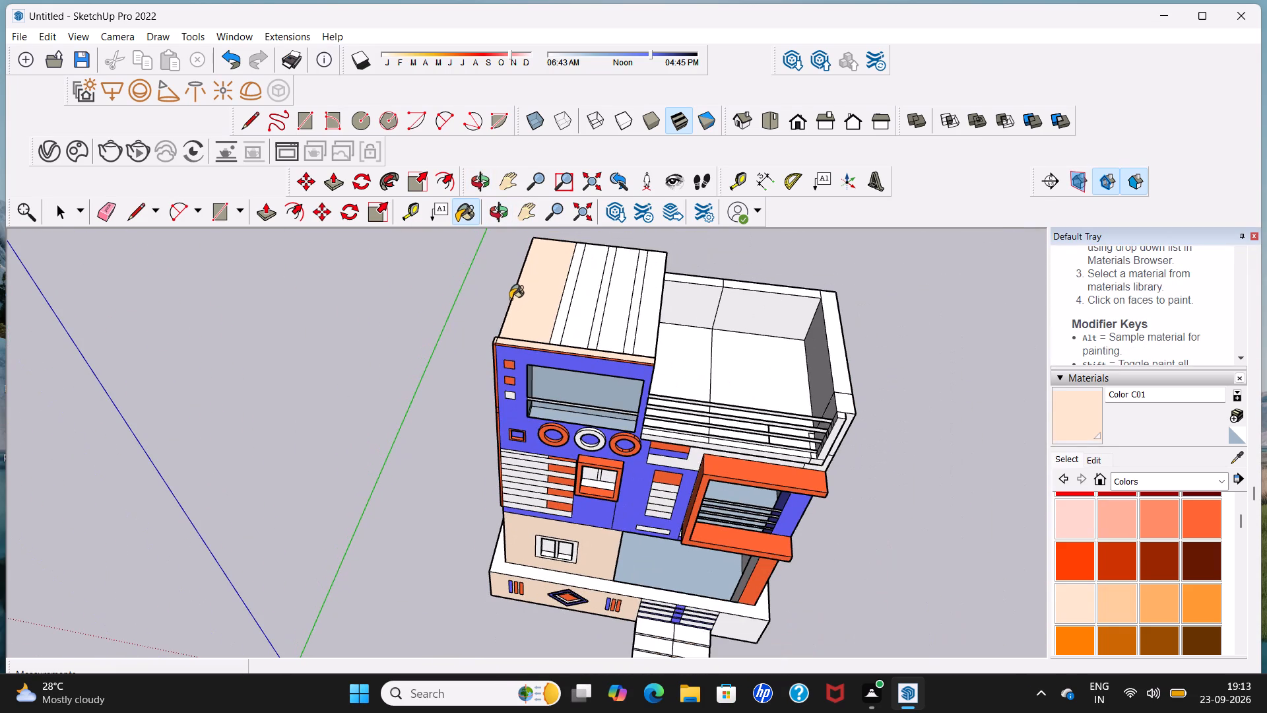
{"action": "left_click", "coordinate": [564, 306]}
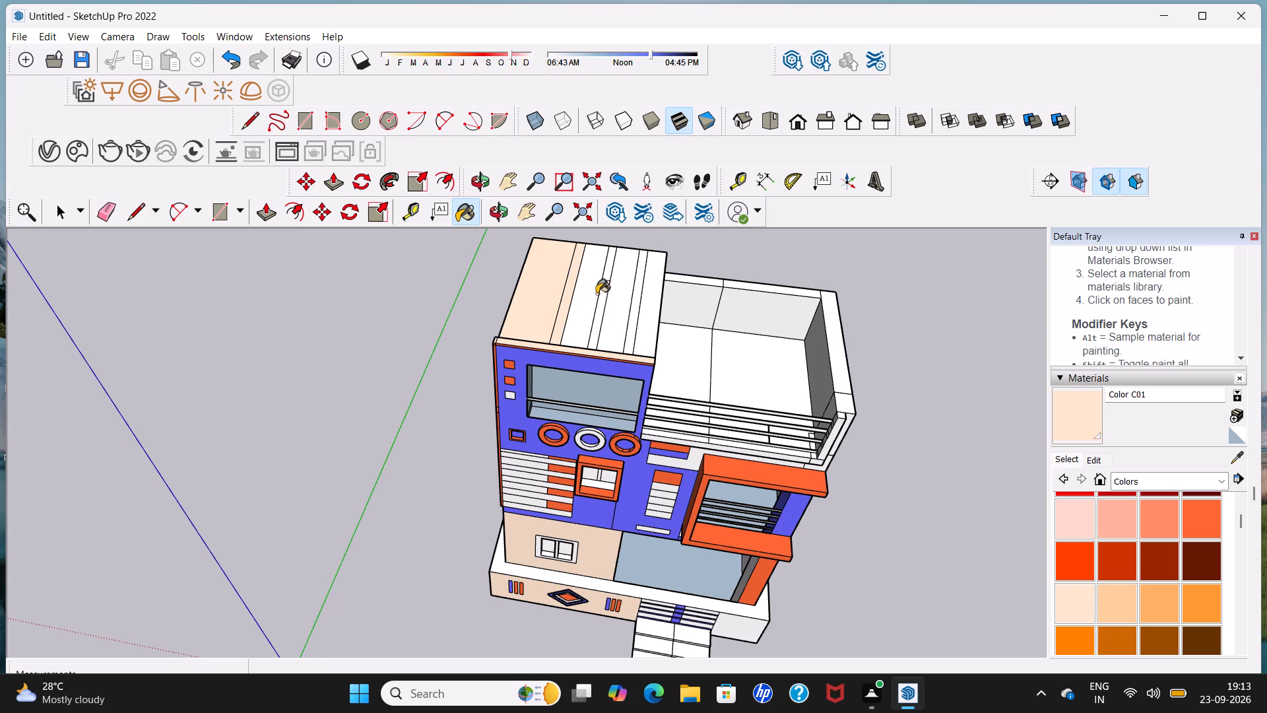
{"action": "left_click", "coordinate": [603, 292]}
{"action": "left_click", "coordinate": [640, 283]}
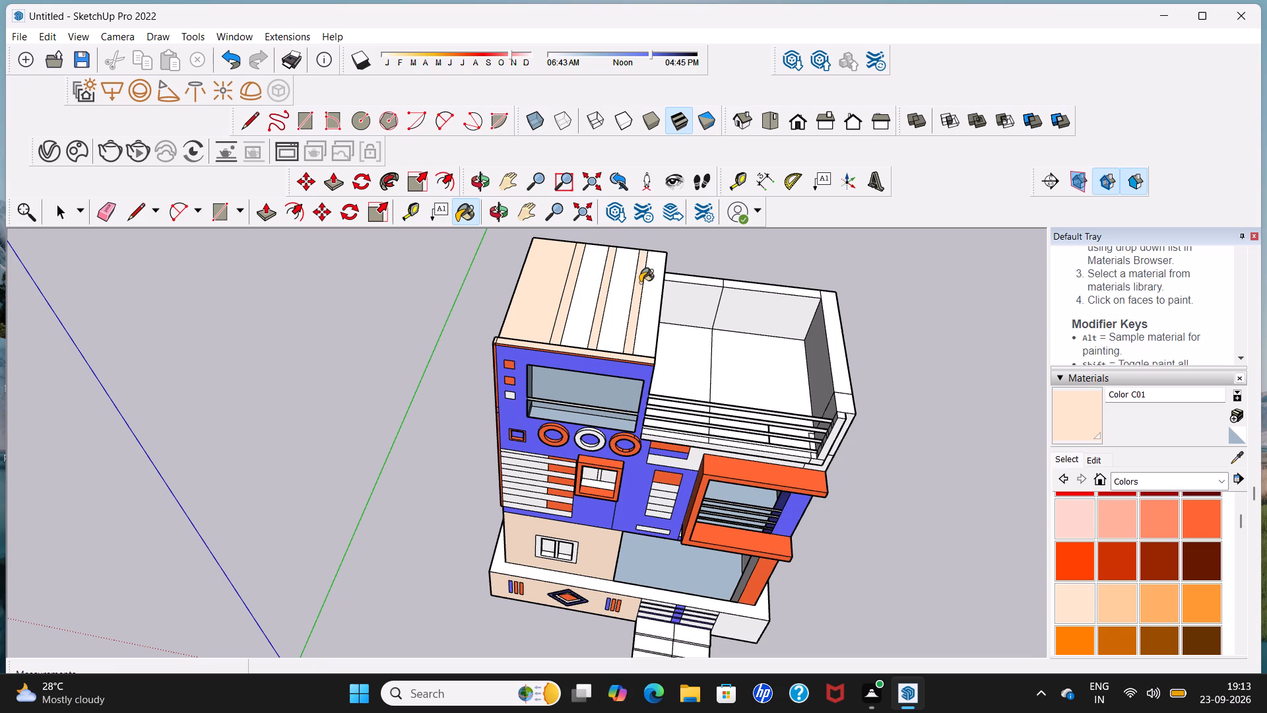
Delete the three unpainted roof panels beside the narrow beams to leave open gaps in the top-floor roof.
{"action": "key", "text": "space"}
{"action": "left_click", "coordinate": [589, 290]}
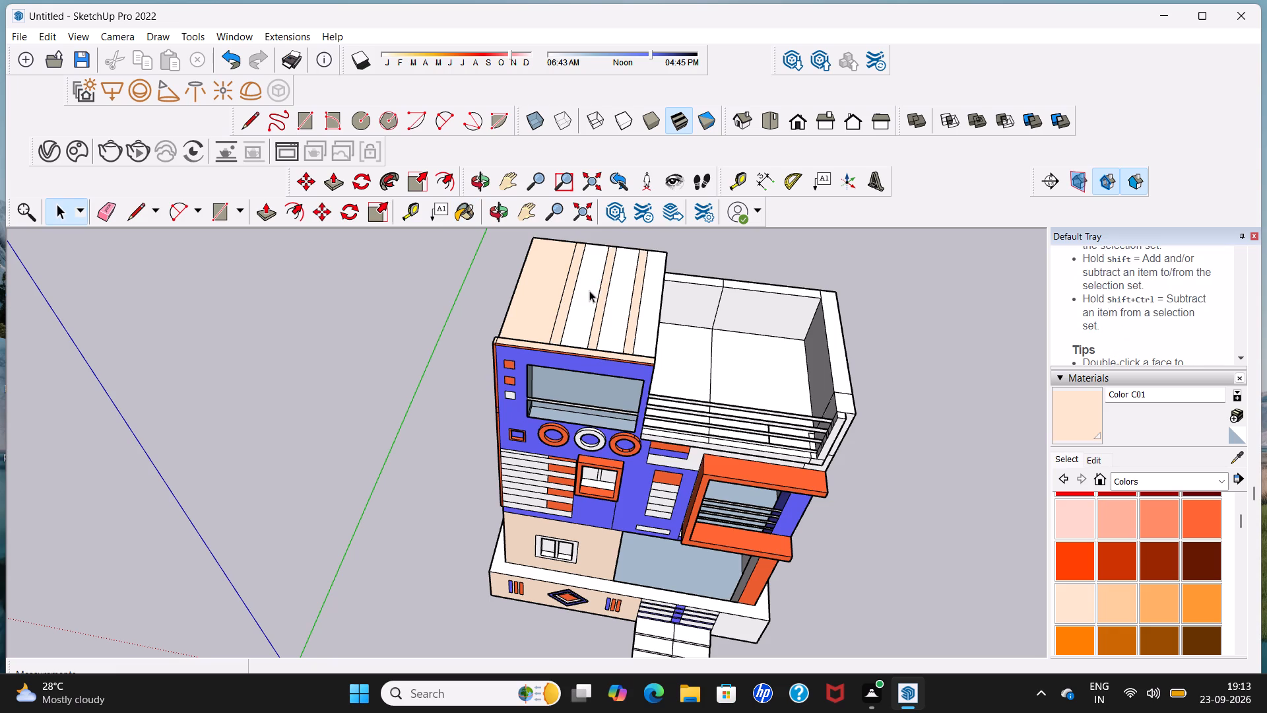
{"action": "key", "text": "Delete"}
{"action": "left_click", "coordinate": [623, 289]}
{"action": "key", "text": "Delete"}
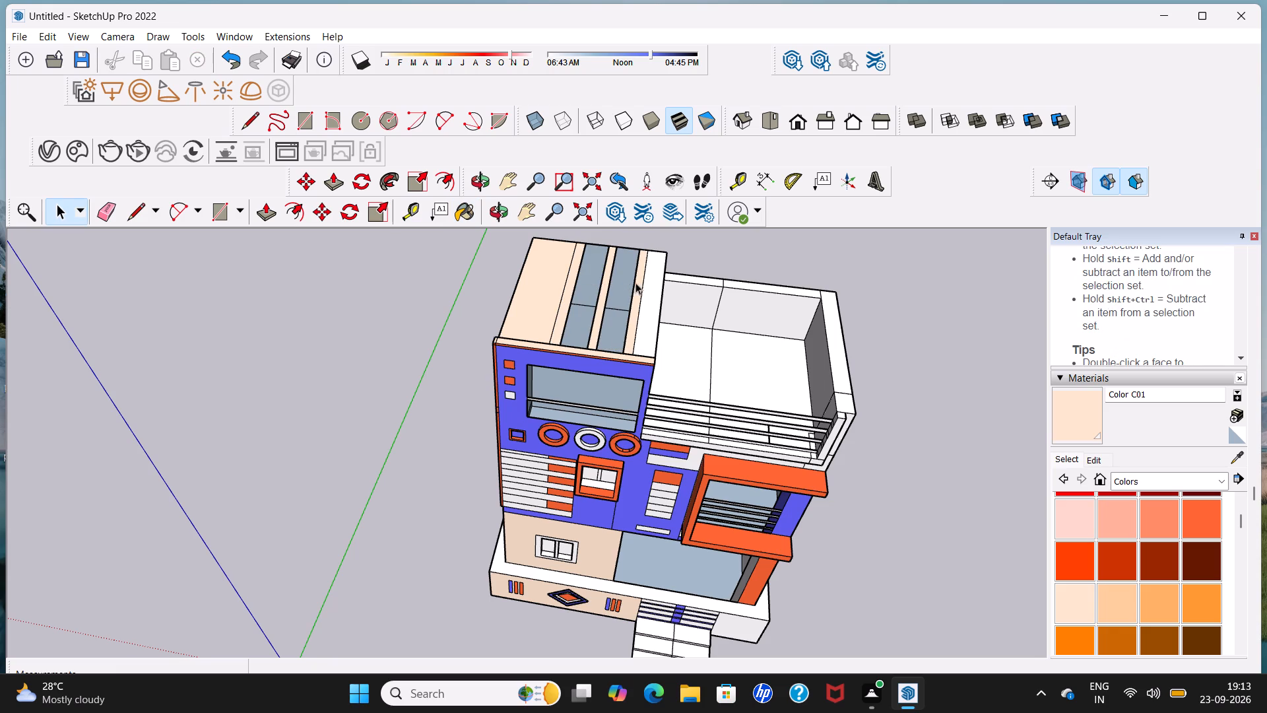
{"action": "left_click", "coordinate": [649, 278]}
{"action": "key", "text": "Delete"}
Paint the roof beam undersides, the solid ceiling panel and the inner side wall on the terrace side with Color C01.
{"action": "middle_click_drag", "start_coordinate": [618, 368], "coordinate": [647, 238]}
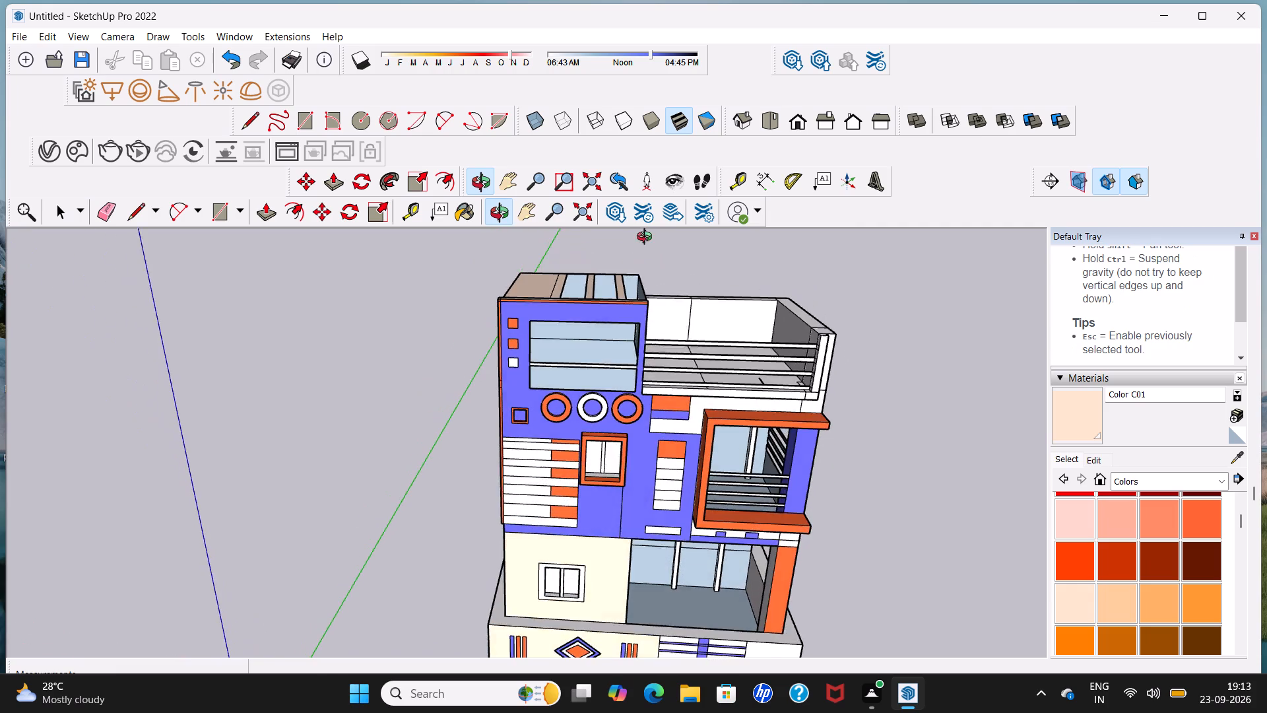
{"action": "middle_click_drag", "start_coordinate": [647, 238], "coordinate": [648, 238]}
{"action": "middle_click_drag", "start_coordinate": [621, 359], "coordinate": [645, 232]}
{"action": "scroll", "coordinate": [600, 360], "scroll_direction": "up", "scroll_amount": 5}
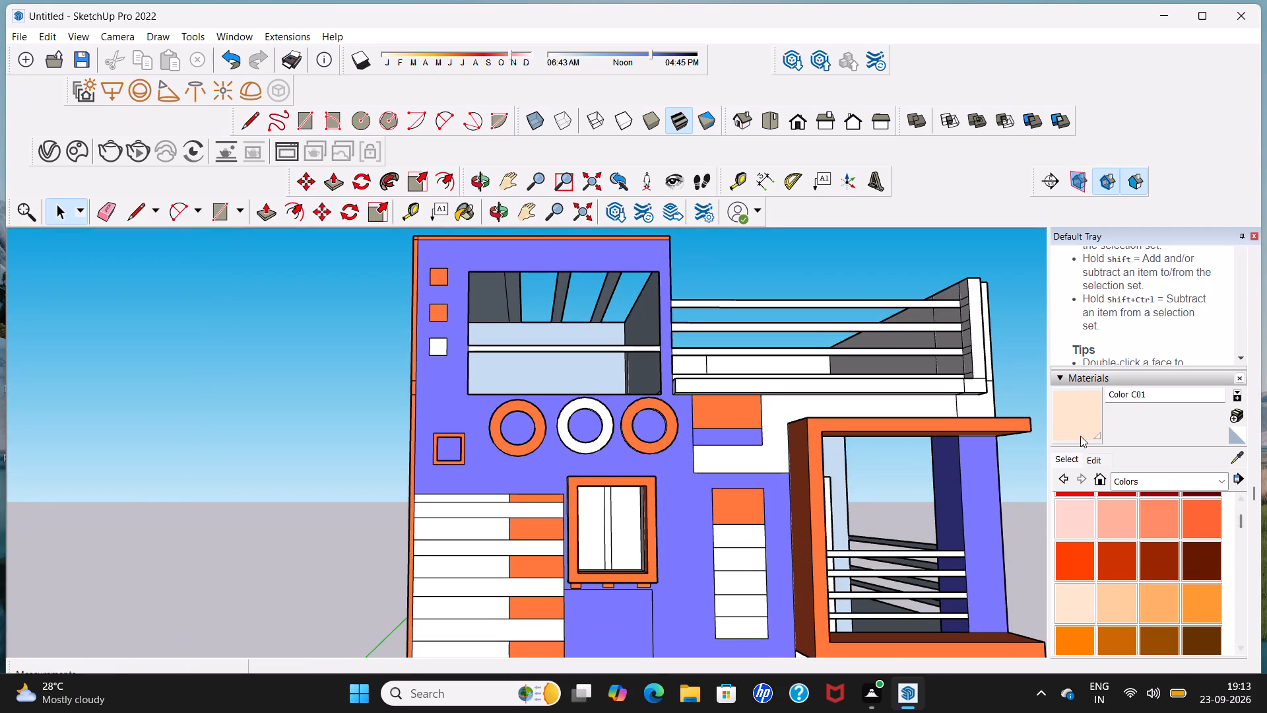
{"action": "left_click", "coordinate": [1078, 419]}
{"action": "scroll", "coordinate": [575, 331], "scroll_direction": "up", "scroll_amount": 3}
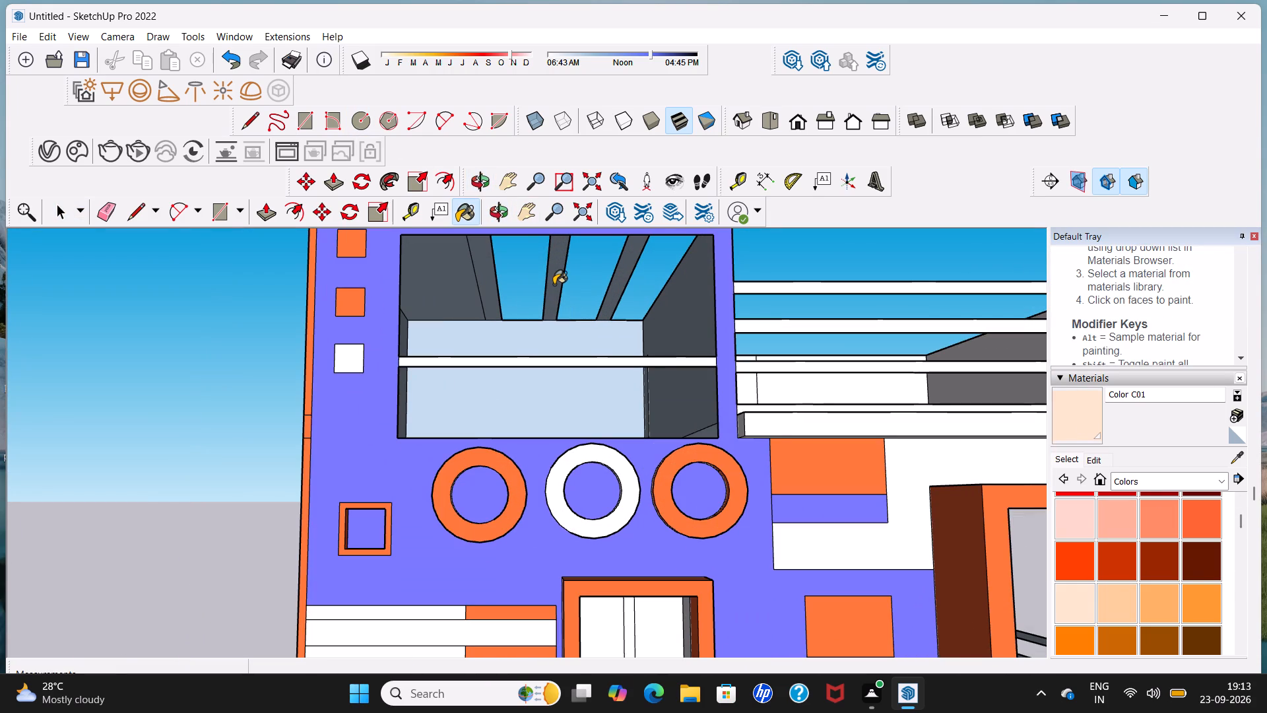
{"action": "left_click", "coordinate": [554, 285]}
{"action": "left_click", "coordinate": [620, 287]}
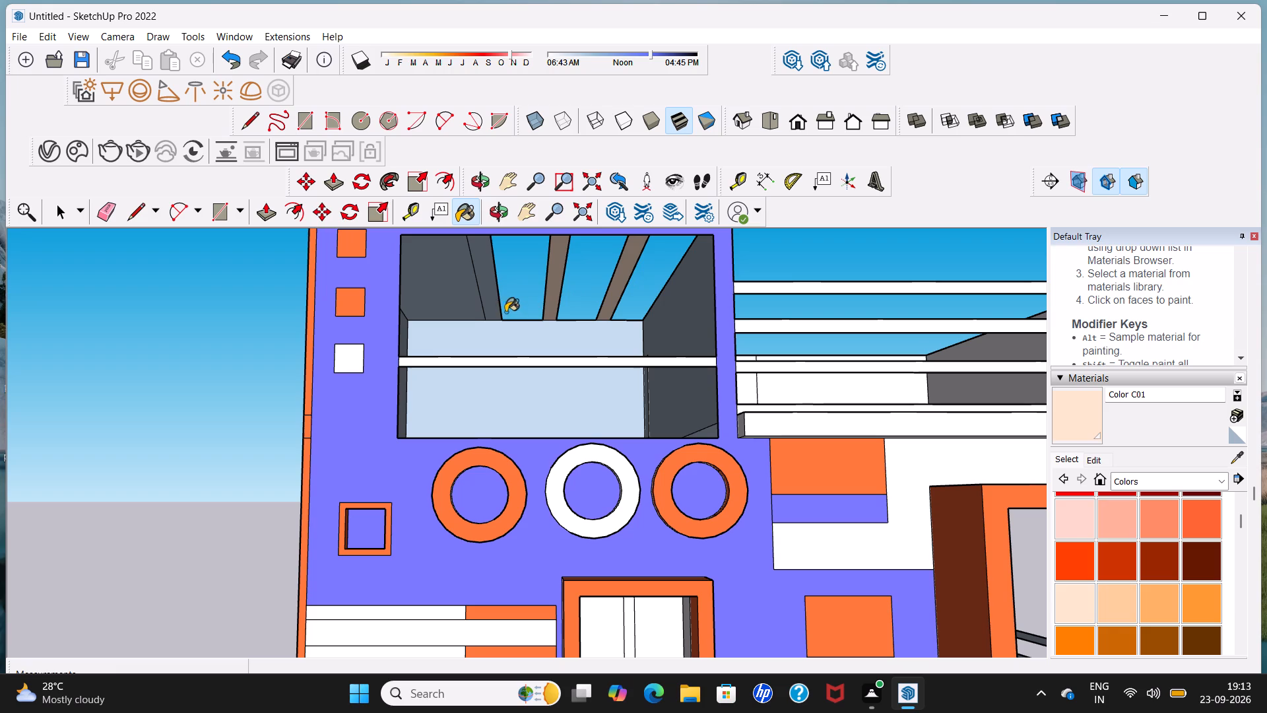
{"action": "left_click", "coordinate": [496, 302]}
{"action": "left_click", "coordinate": [456, 302]}
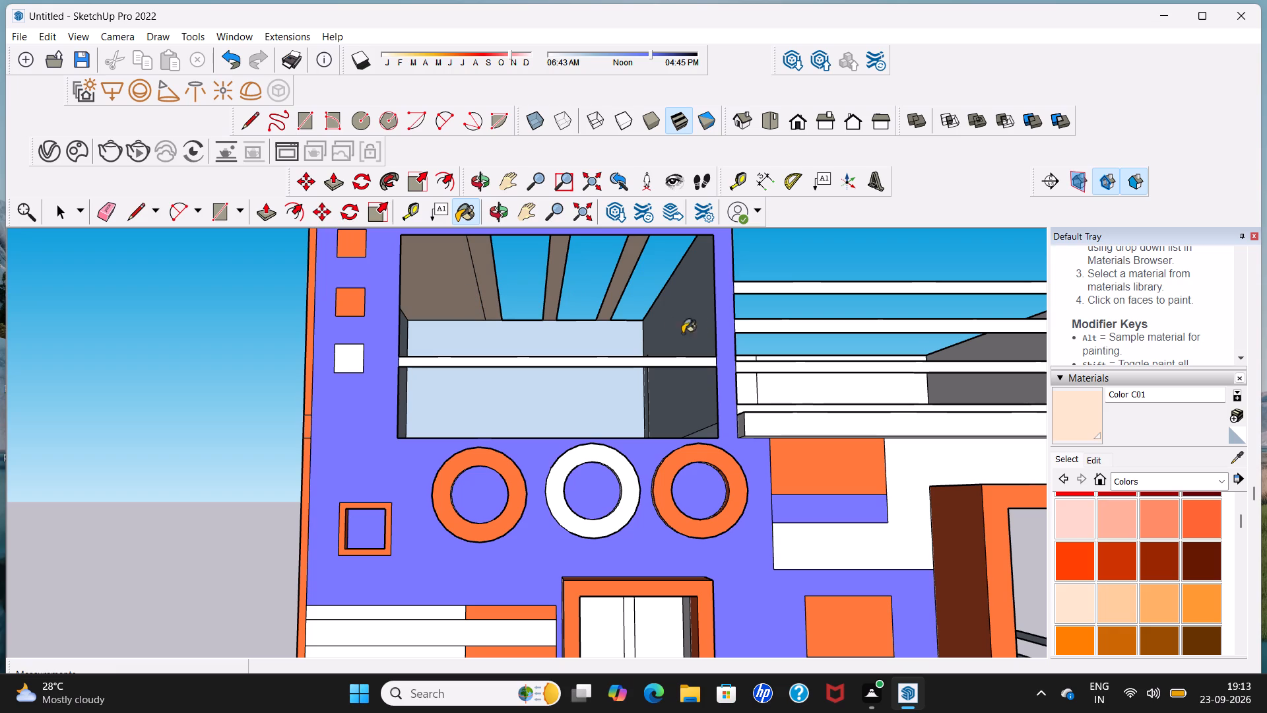
{"action": "left_click", "coordinate": [690, 332]}
Paint the opposite inner side wall and the back wall seen through the top-floor opening with Color C01.
{"action": "scroll", "coordinate": [719, 389], "scroll_direction": "down", "scroll_amount": 5}
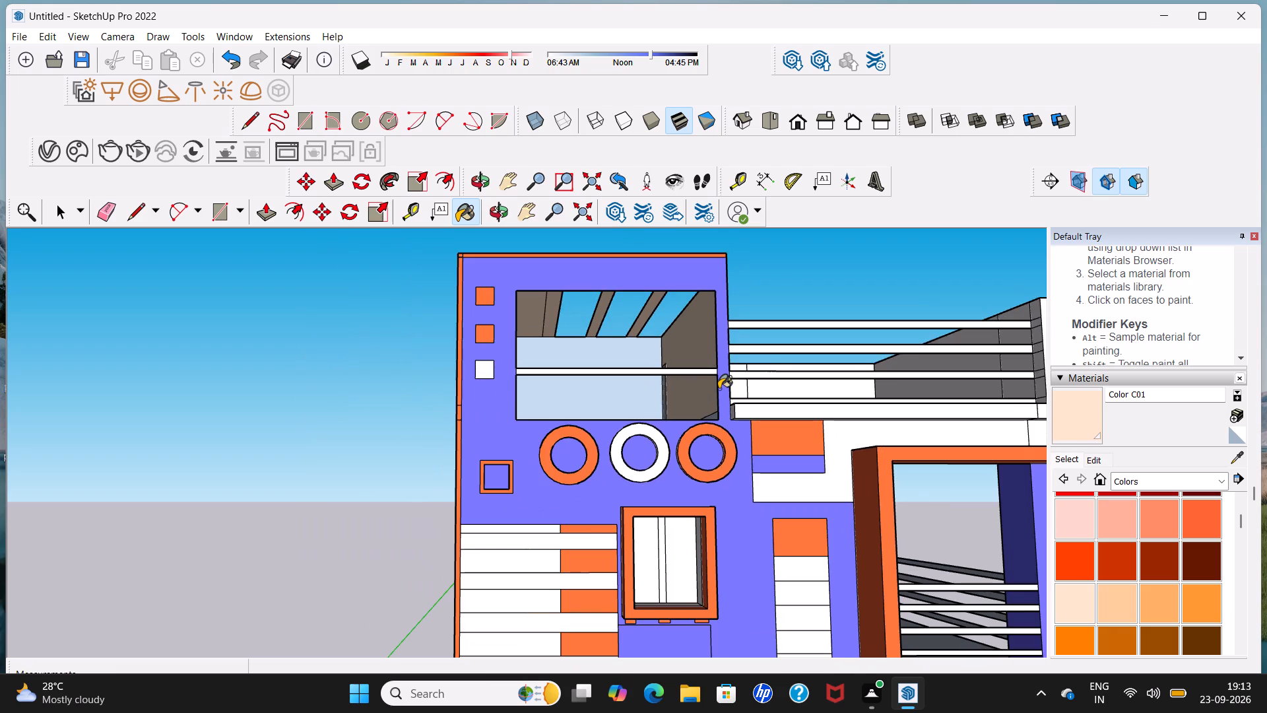
{"action": "scroll", "coordinate": [719, 389], "scroll_direction": "down", "scroll_amount": 1}
{"action": "middle_click_drag", "start_coordinate": [719, 389], "coordinate": [578, 459]}
{"action": "left_click", "coordinate": [571, 329]}
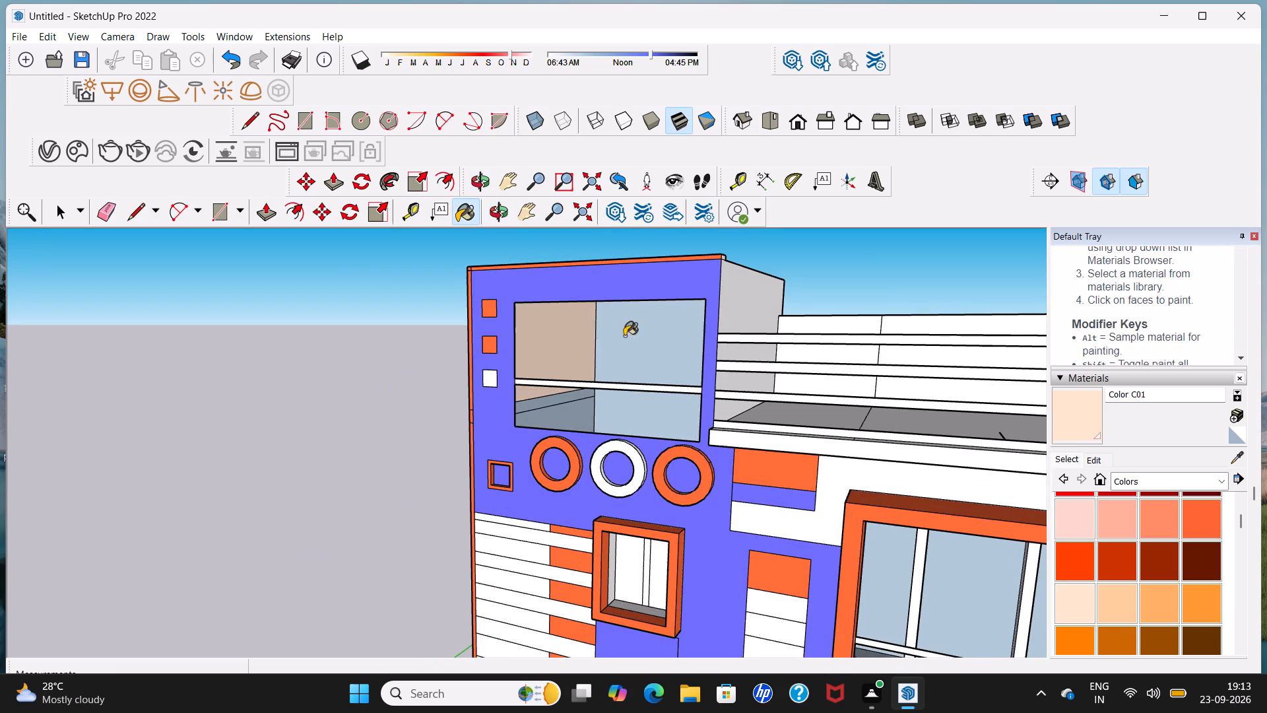
{"action": "left_click", "coordinate": [638, 335]}
{"action": "left_click", "coordinate": [647, 417]}
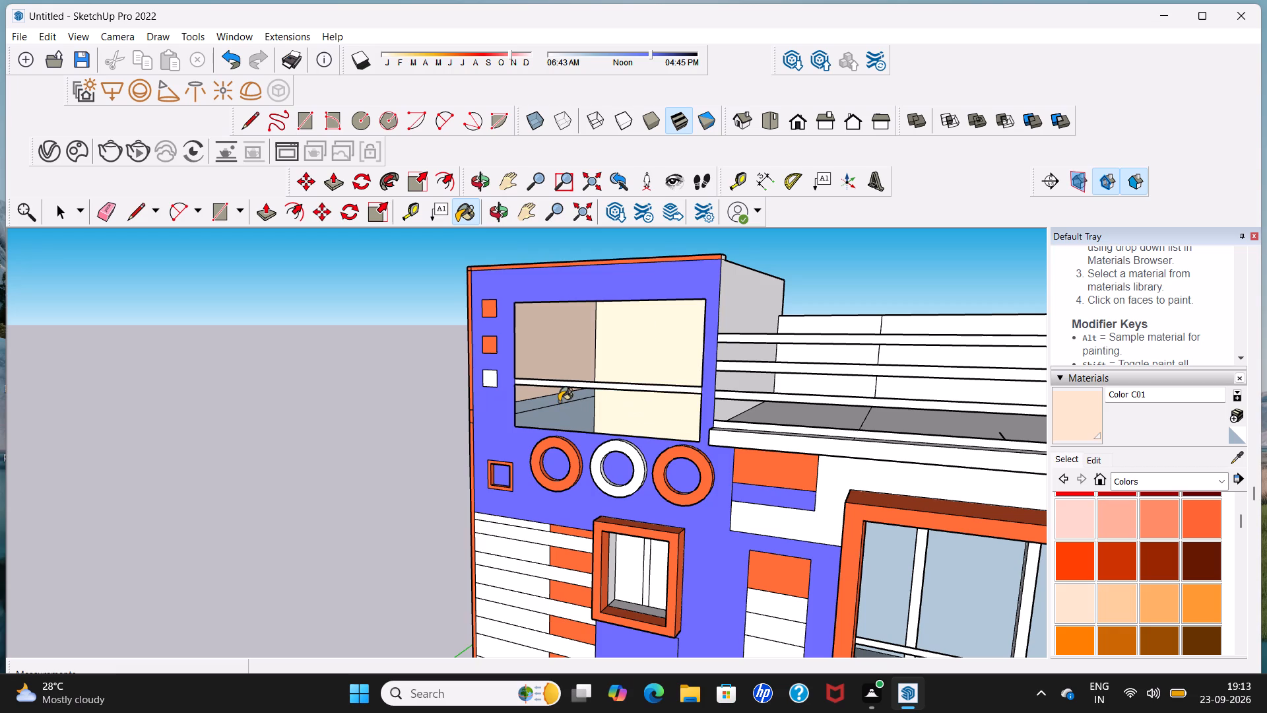
Paint the floor and remaining inner side wall seen through the top-floor front opening with Color C01.
{"action": "left_click", "coordinate": [559, 401]}
{"action": "left_click", "coordinate": [559, 411]}
{"action": "scroll", "coordinate": [559, 411], "scroll_direction": "down", "scroll_amount": 7}
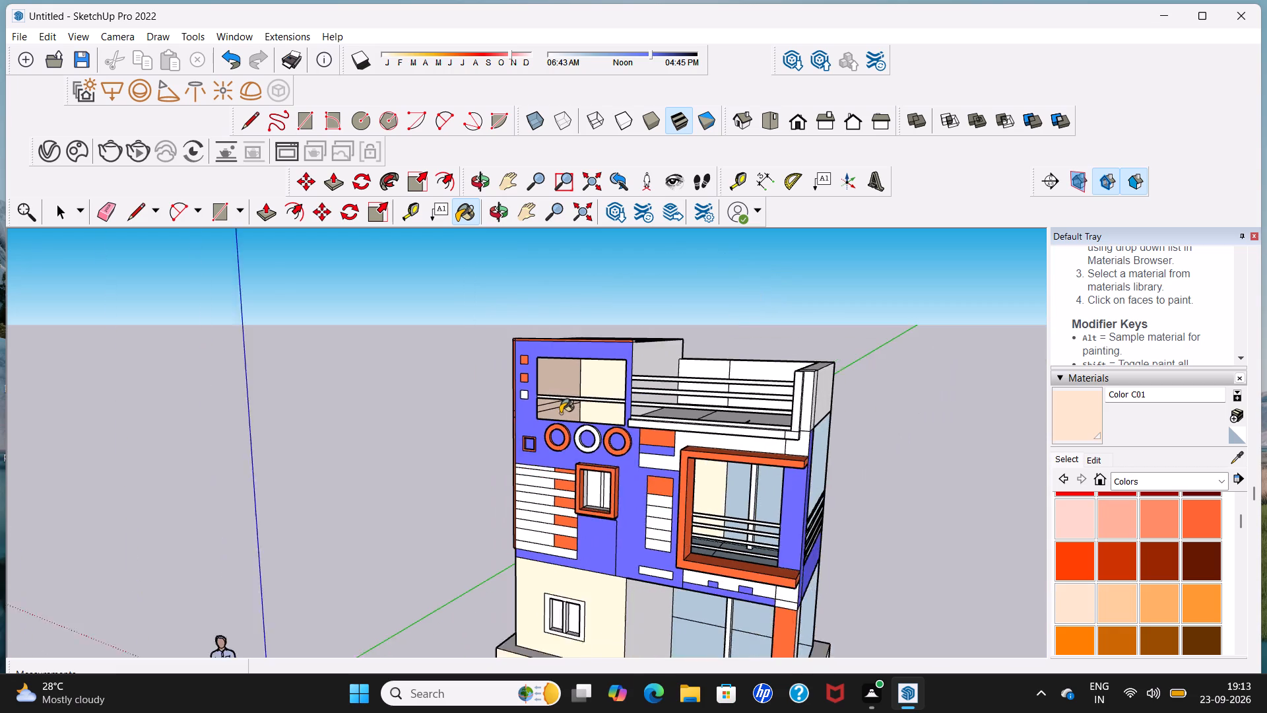
{"action": "middle_click_drag", "start_coordinate": [560, 419], "coordinate": [702, 410]}
{"action": "scroll", "coordinate": [550, 409], "scroll_direction": "up", "scroll_amount": 5}
{"action": "scroll", "coordinate": [610, 399], "scroll_direction": "up", "scroll_amount": 3}
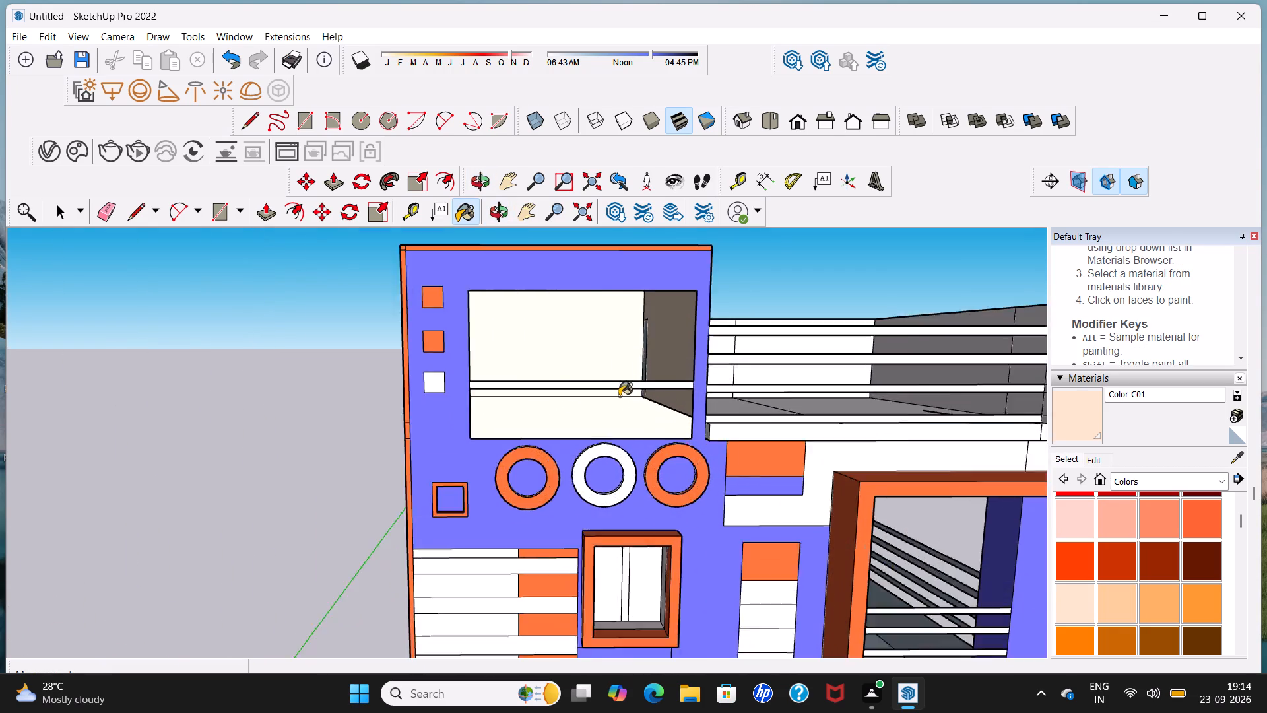
{"action": "scroll", "coordinate": [619, 396], "scroll_direction": "up", "scroll_amount": 2}
{"action": "scroll", "coordinate": [621, 395], "scroll_direction": "down", "scroll_amount": 11}
{"action": "scroll", "coordinate": [624, 362], "scroll_direction": "up", "scroll_amount": 4}
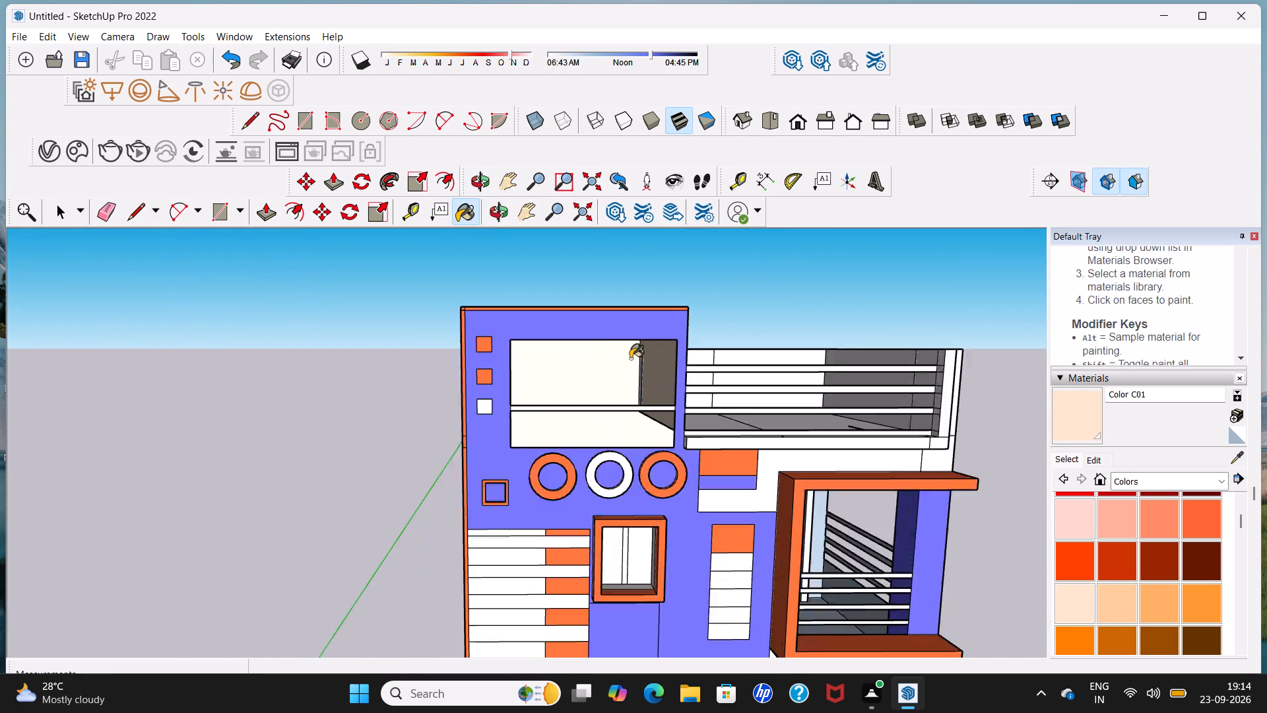
{"action": "scroll", "coordinate": [630, 358], "scroll_direction": "up", "scroll_amount": 3}
{"action": "left_click", "coordinate": [653, 358]}
{"action": "scroll", "coordinate": [653, 358], "scroll_direction": "down", "scroll_amount": 11}
{"action": "middle_click_drag", "start_coordinate": [664, 390], "coordinate": [659, 401]}
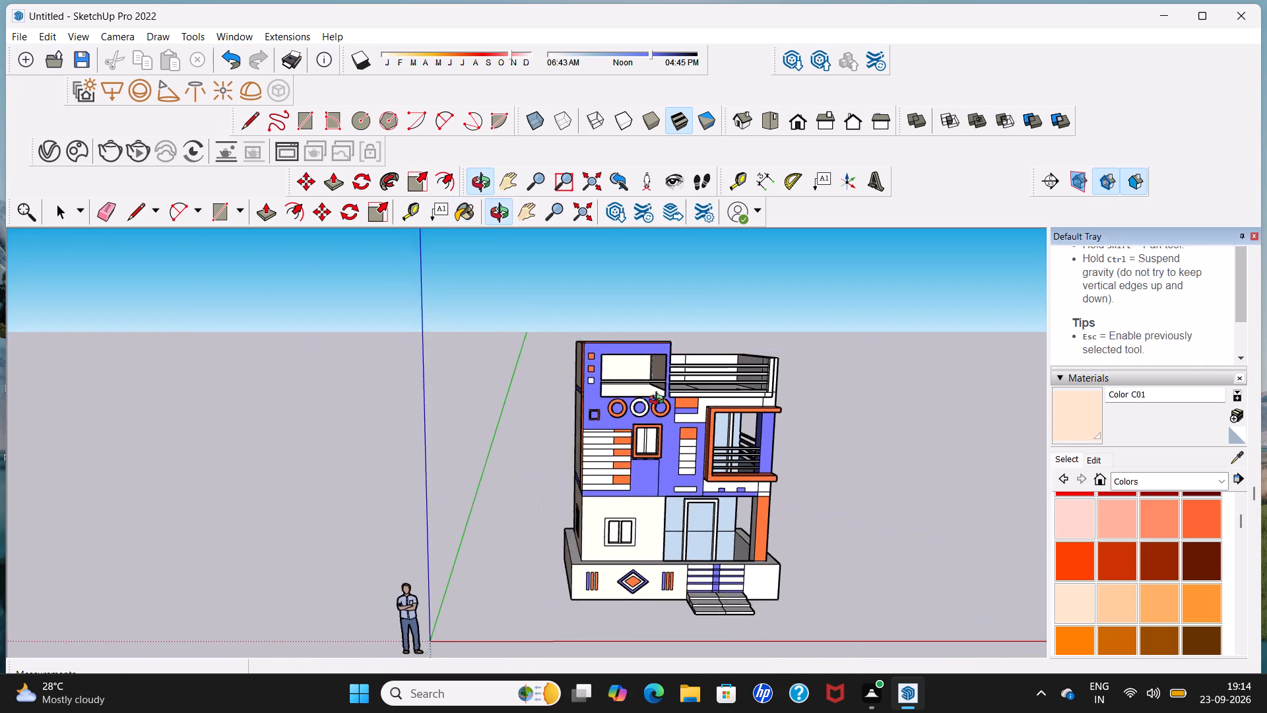
{"action": "middle_click_drag", "start_coordinate": [659, 401], "coordinate": [643, 427]}
{"action": "scroll", "coordinate": [643, 426], "scroll_direction": "up", "scroll_amount": 5}
{"action": "middle_click_drag", "start_coordinate": [653, 473], "coordinate": [638, 390]}
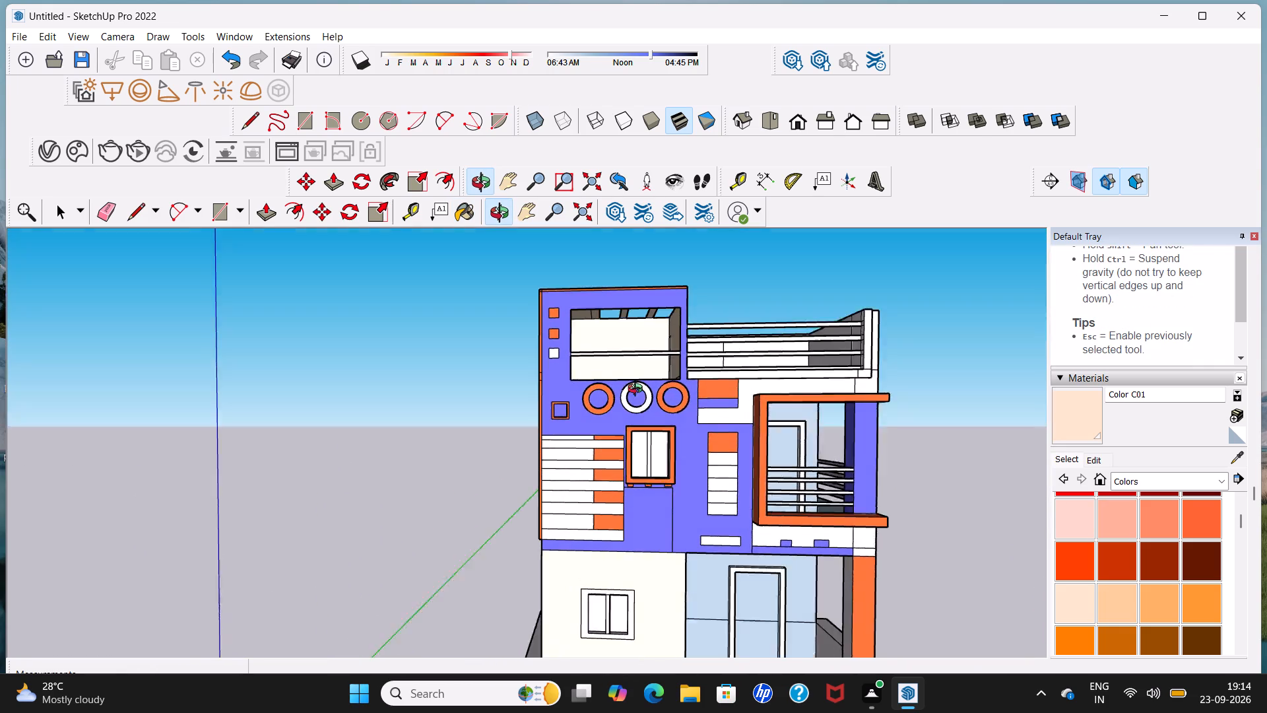
{"action": "middle_click_drag", "start_coordinate": [638, 390], "coordinate": [632, 362]}
{"action": "scroll", "coordinate": [630, 382], "scroll_direction": "down", "scroll_amount": 6}
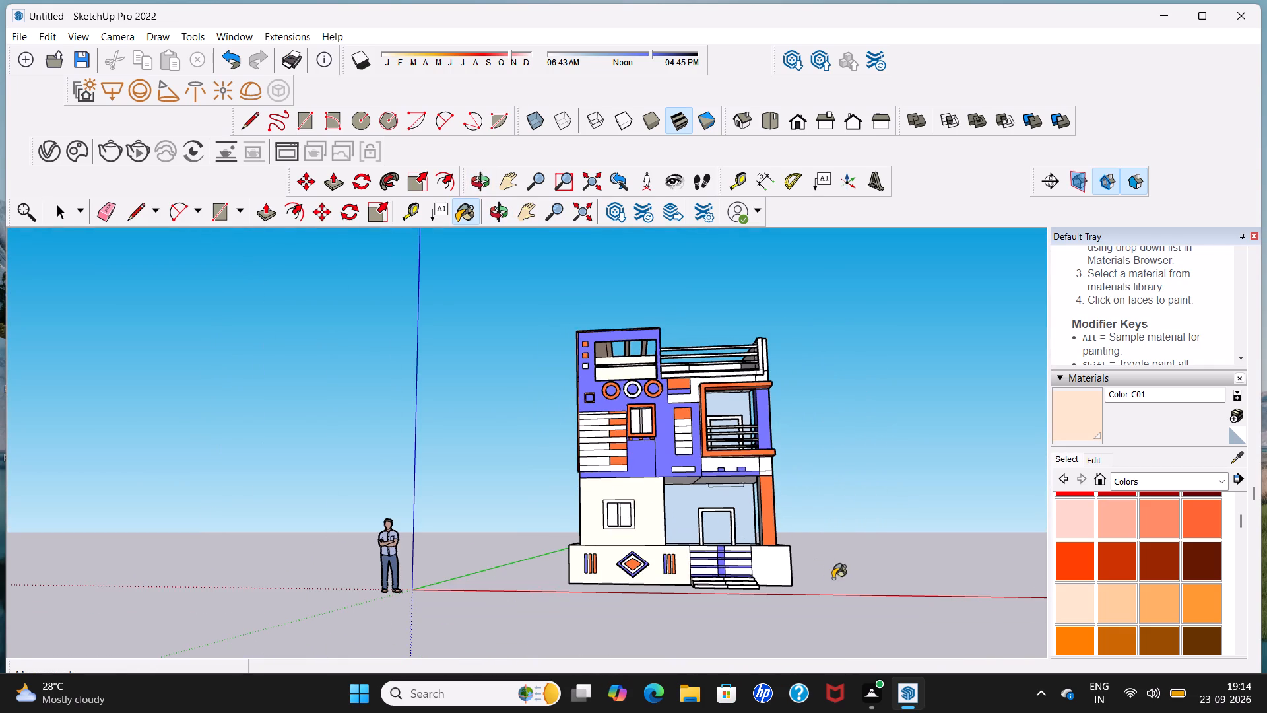
Paint the plinth's front section beside the entrance steps, its adjoining side and rear faces, and its top ledge with Color C01.
{"action": "left_click", "coordinate": [785, 569]}
{"action": "middle_click_drag", "start_coordinate": [791, 571], "coordinate": [583, 601]}
{"action": "left_click", "coordinate": [762, 590]}
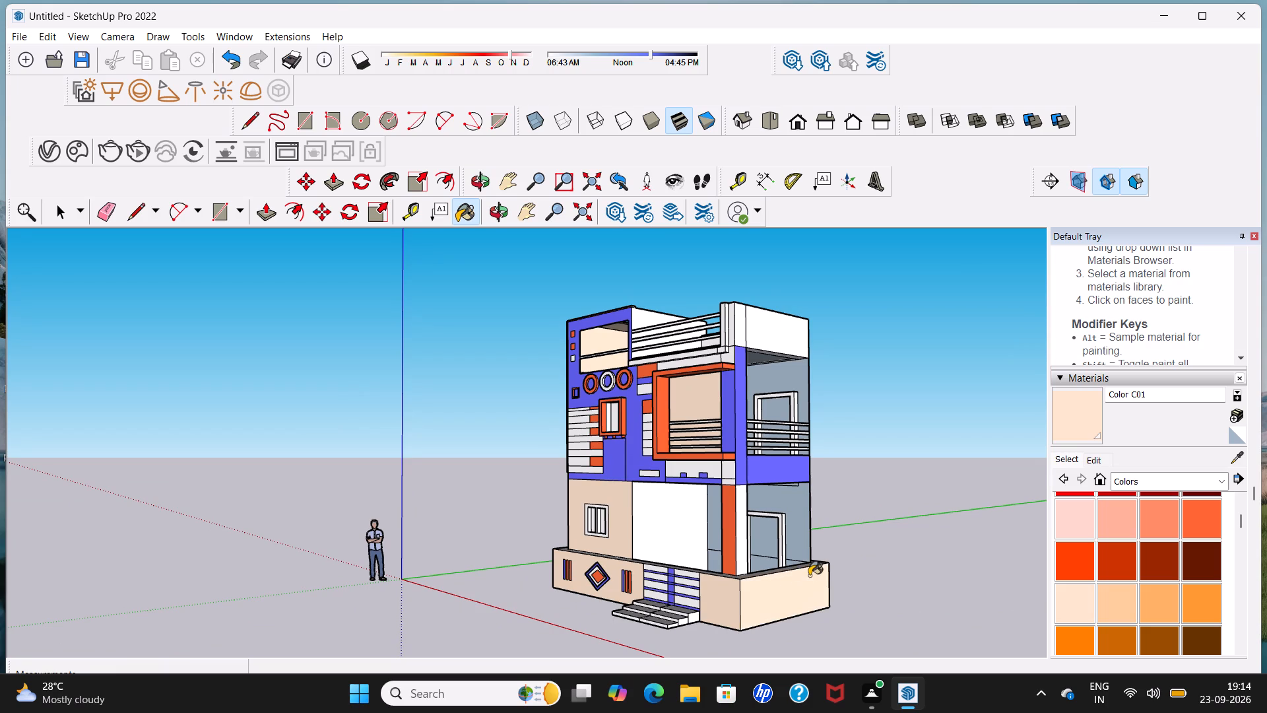
{"action": "middle_click_drag", "start_coordinate": [809, 576], "coordinate": [491, 559]}
{"action": "left_click", "coordinate": [688, 617]}
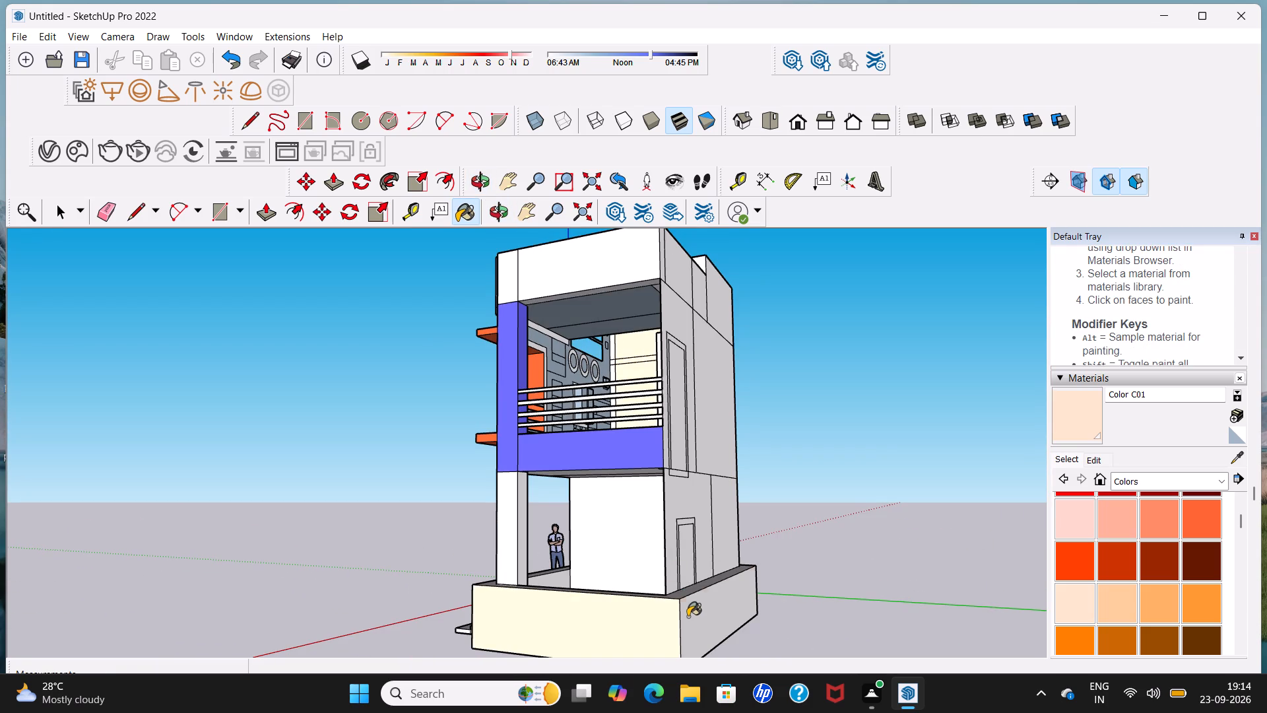
{"action": "scroll", "coordinate": [629, 586], "scroll_direction": "up", "scroll_amount": 5}
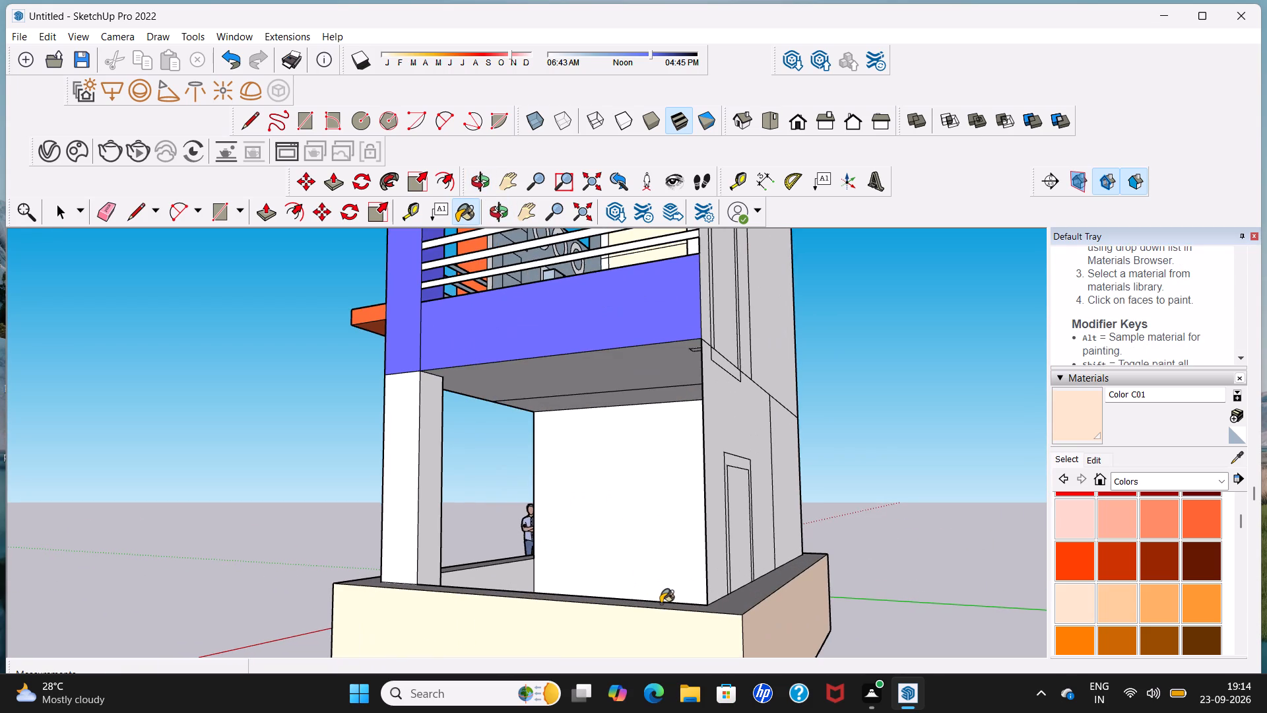
{"action": "left_click", "coordinate": [661, 603]}
{"action": "scroll", "coordinate": [706, 601], "scroll_direction": "up", "scroll_amount": 7}
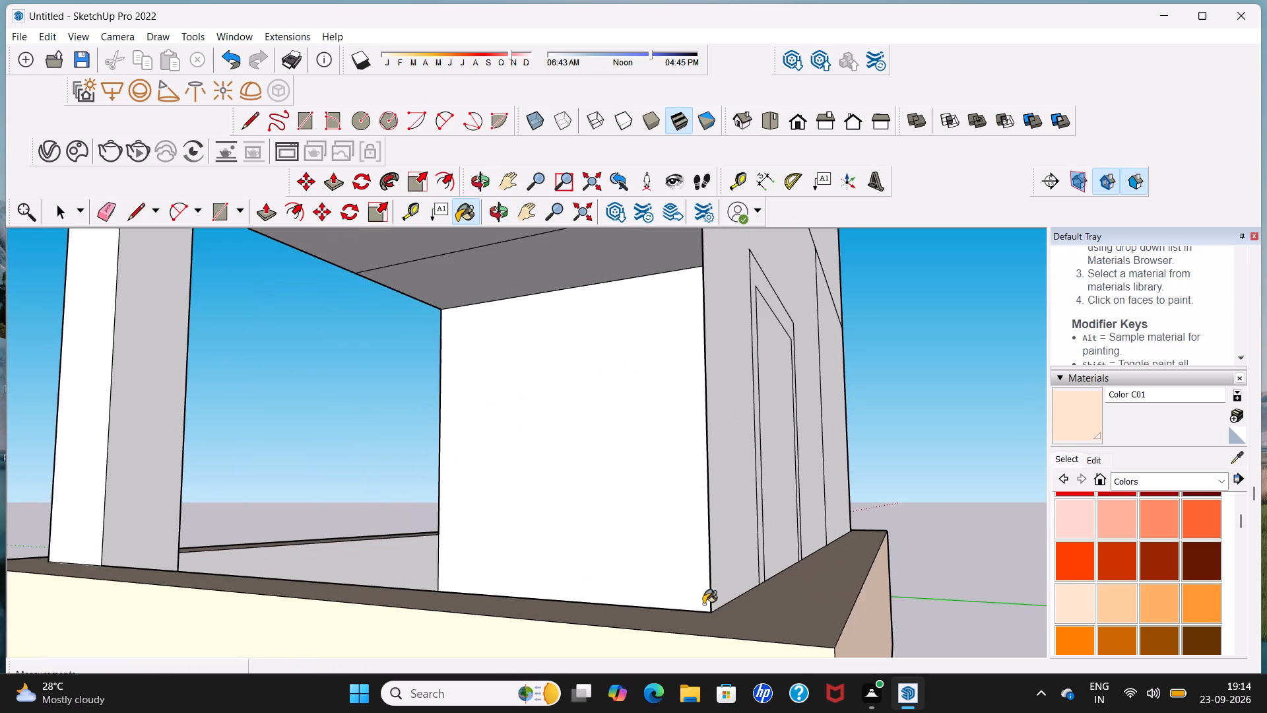
{"action": "scroll", "coordinate": [701, 611], "scroll_direction": "down", "scroll_amount": 17}
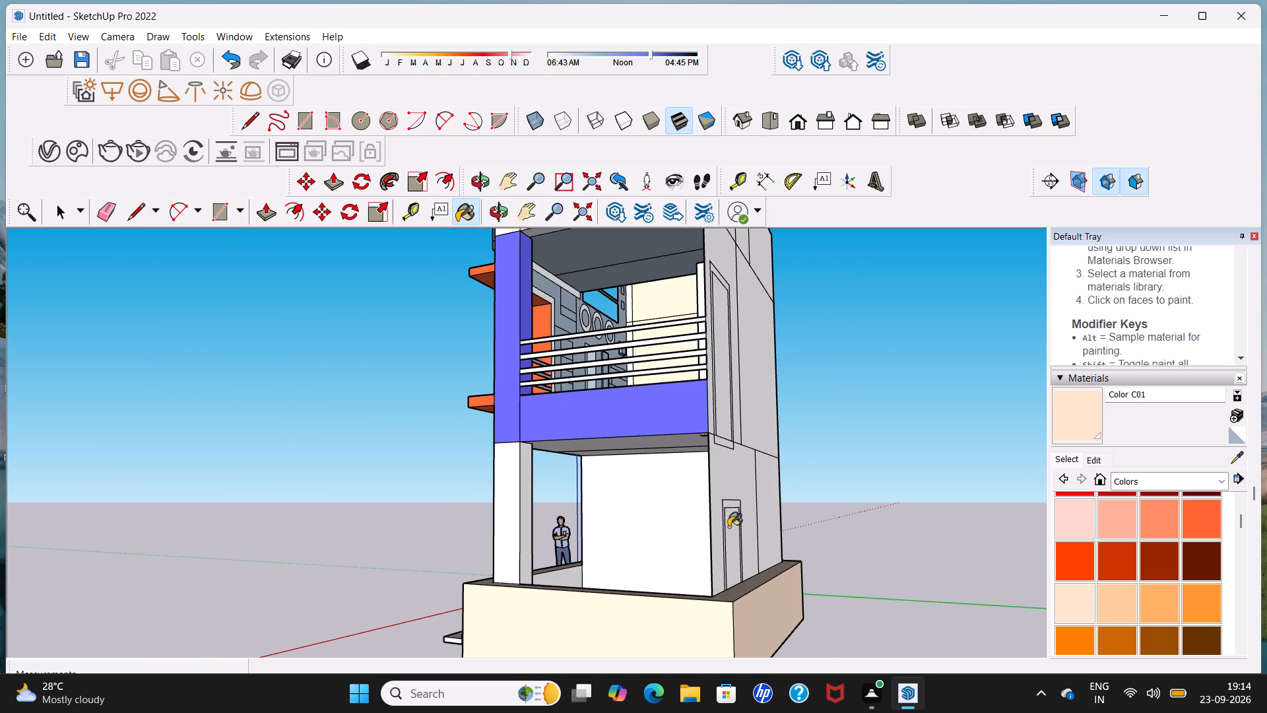
Paint the rear wall panels, door frames and doors of the ground and first floors with Color C01.
{"action": "left_click", "coordinate": [727, 481]}
{"action": "left_click", "coordinate": [721, 408]}
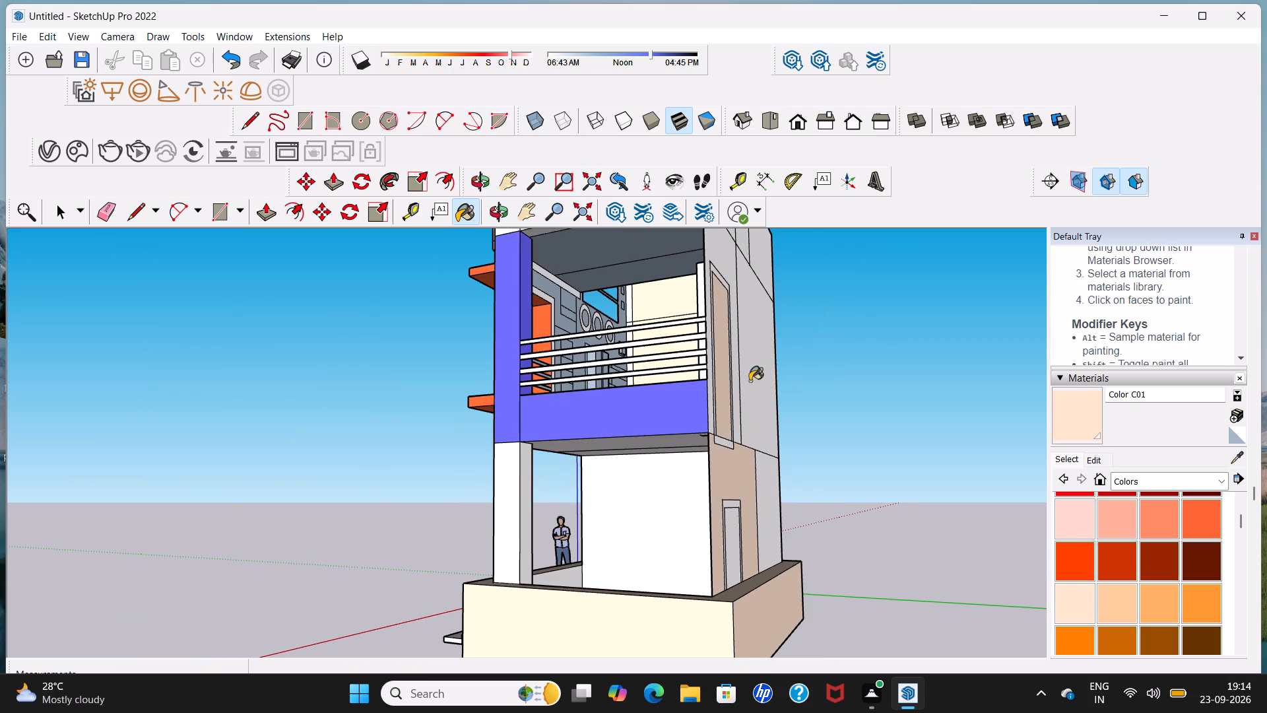
{"action": "left_click", "coordinate": [756, 374]}
{"action": "left_click", "coordinate": [721, 249]}
{"action": "left_click", "coordinate": [726, 283]}
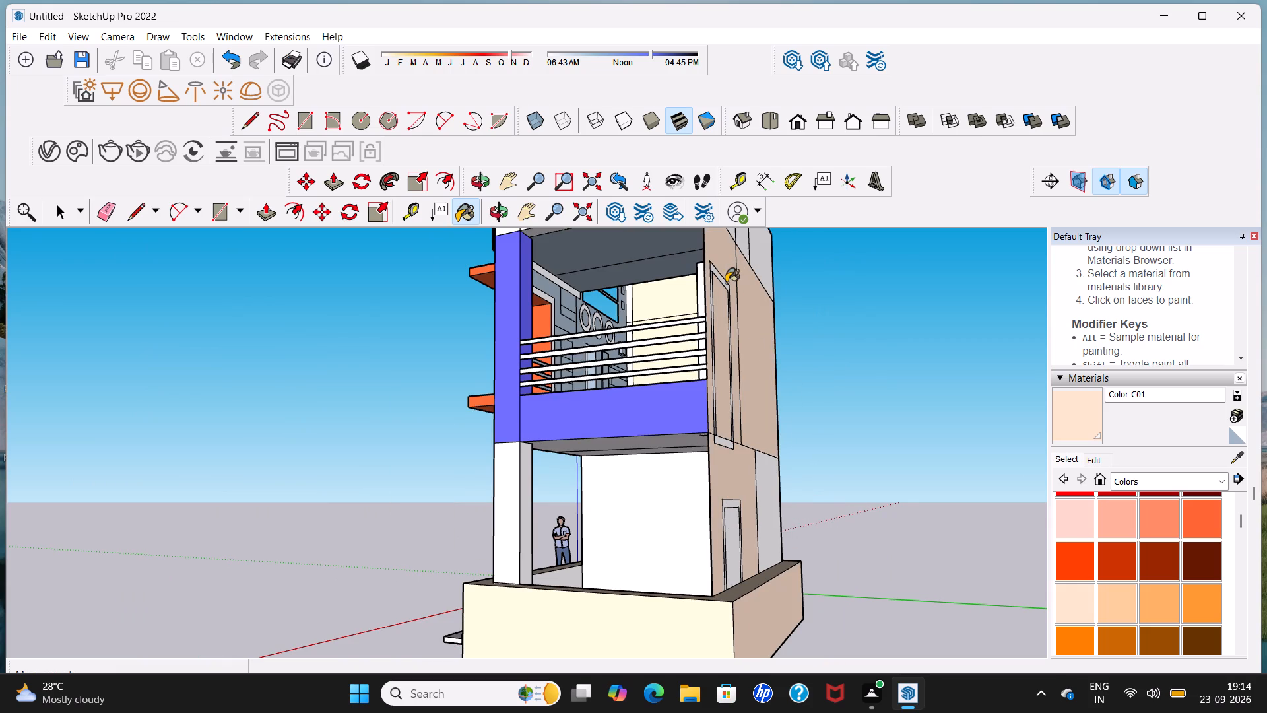
{"action": "left_click", "coordinate": [731, 445]}
{"action": "left_click", "coordinate": [737, 505]}
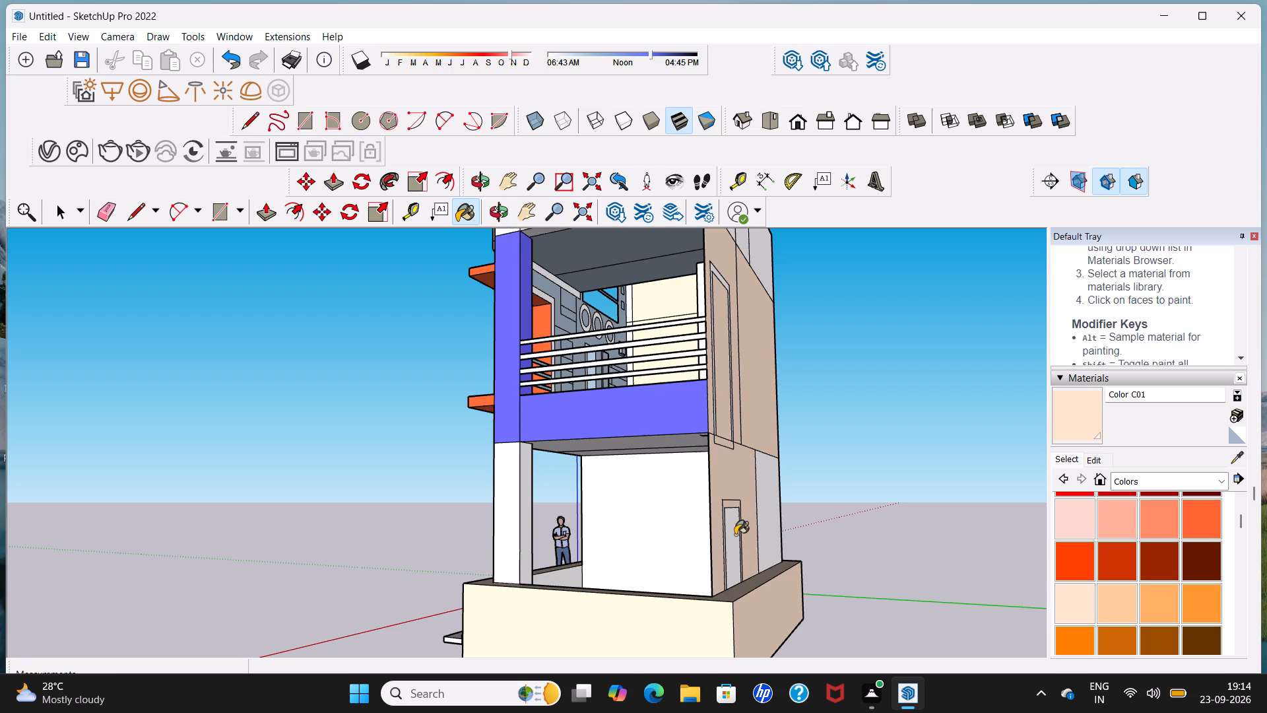
{"action": "left_click", "coordinate": [734, 535]}
{"action": "left_click", "coordinate": [774, 494]}
{"action": "scroll", "coordinate": [773, 491], "scroll_direction": "down", "scroll_amount": 8}
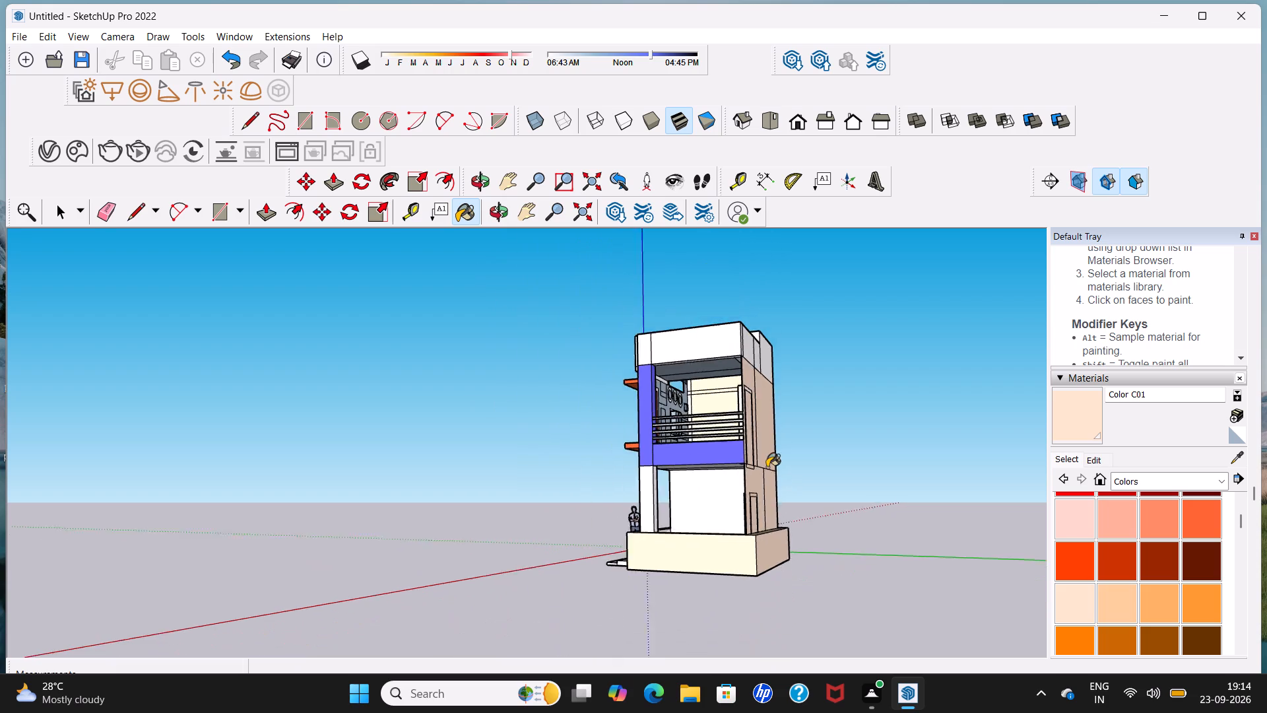
Paint the rear and balcony-side parapet faces, including the corner strip, and the top-floor block's outer walls with Color C01.
{"action": "scroll", "coordinate": [767, 467], "scroll_direction": "down", "scroll_amount": 1}
{"action": "middle_click_drag", "start_coordinate": [765, 424], "coordinate": [648, 487]}
{"action": "scroll", "coordinate": [682, 417], "scroll_direction": "up", "scroll_amount": 4}
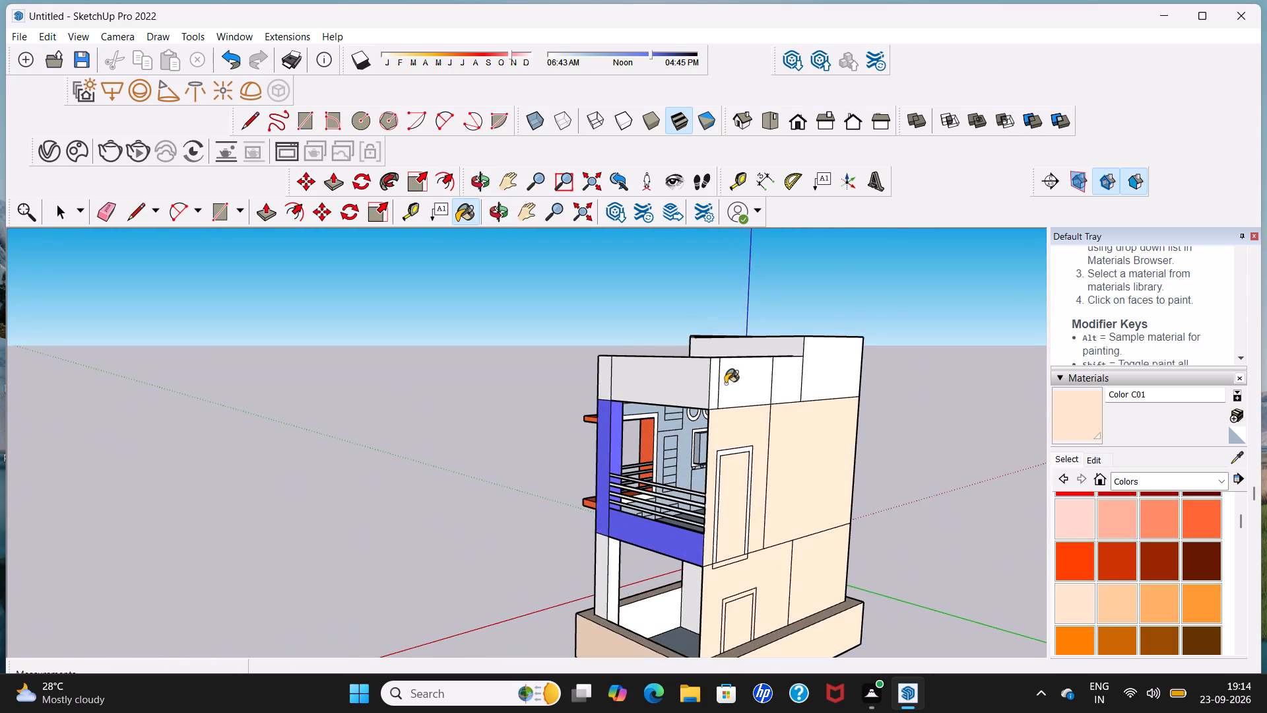
{"action": "left_click", "coordinate": [726, 382]}
{"action": "left_click", "coordinate": [713, 389]}
{"action": "left_click", "coordinate": [784, 373]}
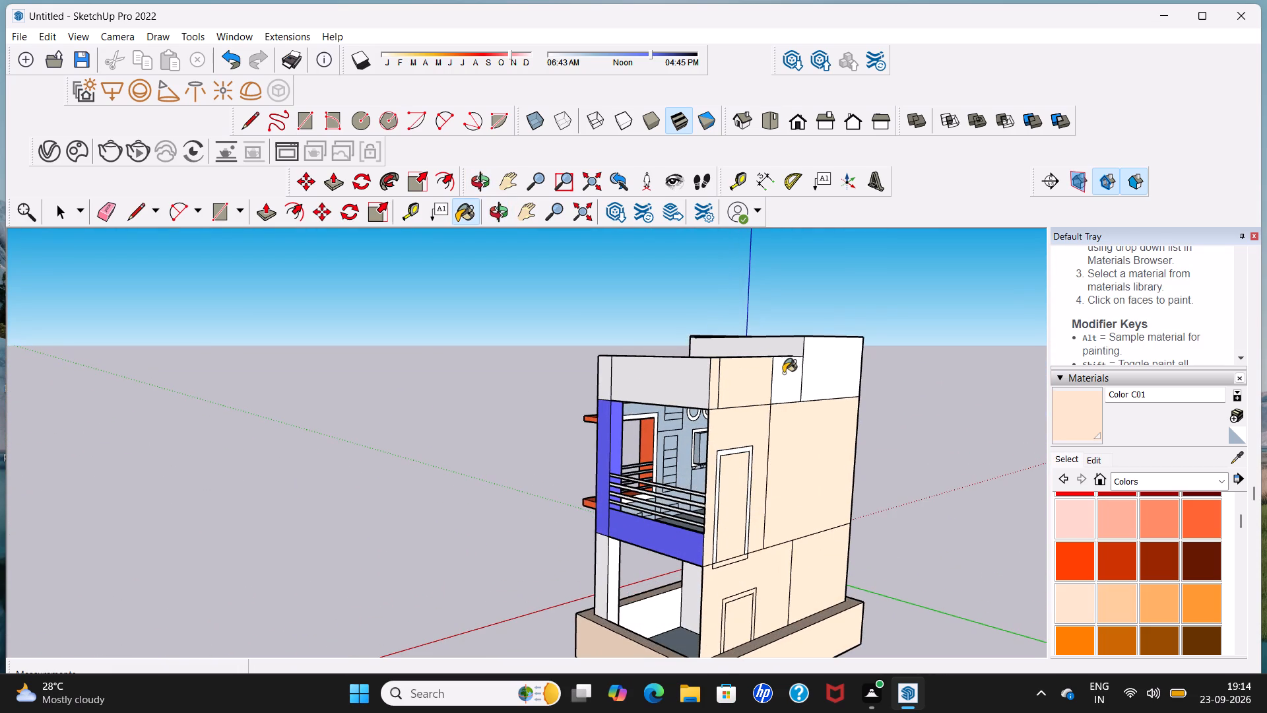
{"action": "left_click", "coordinate": [816, 353]}
{"action": "left_click", "coordinate": [771, 341]}
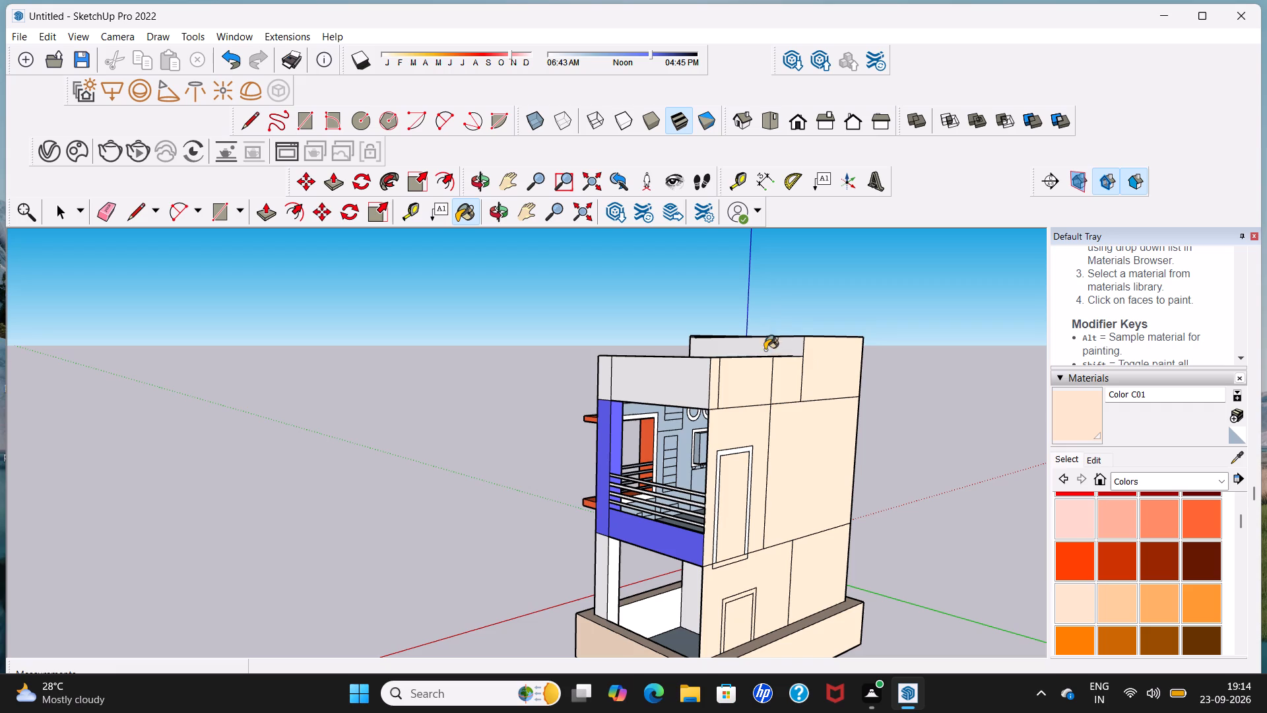
{"action": "left_click", "coordinate": [691, 390]}
{"action": "middle_click_drag", "start_coordinate": [672, 390], "coordinate": [912, 396]}
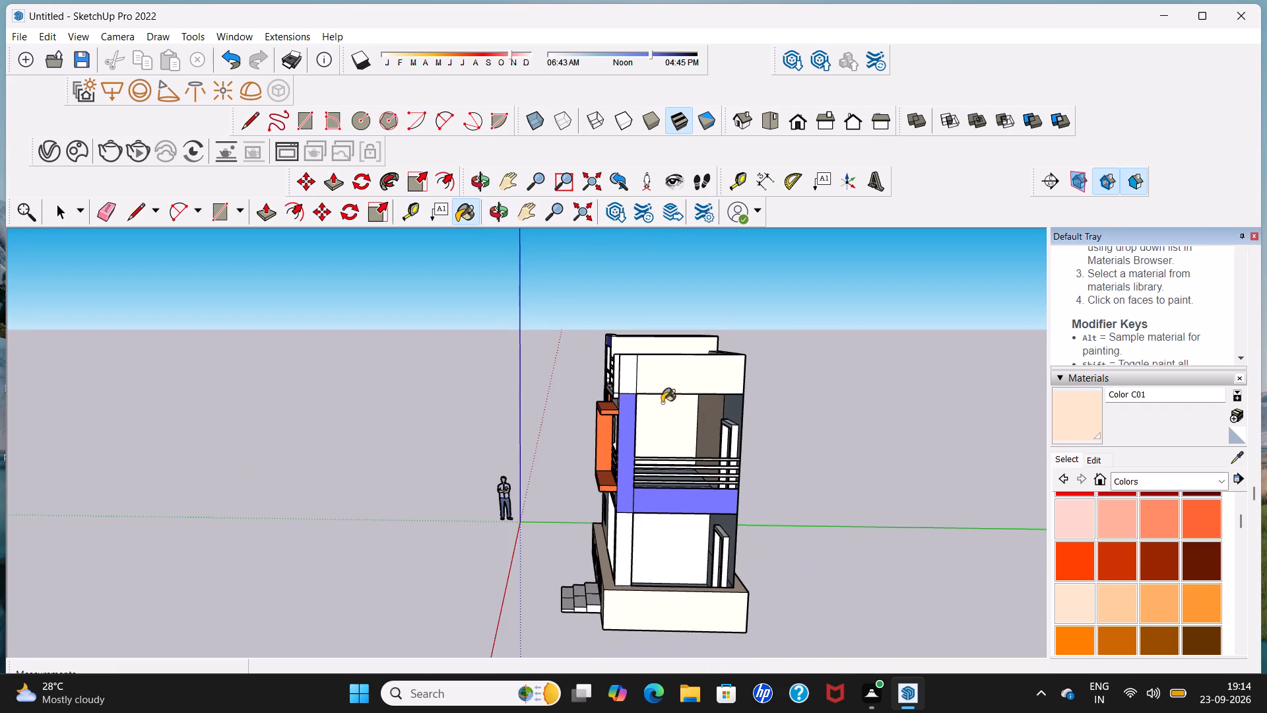
{"action": "scroll", "coordinate": [578, 405], "scroll_direction": "up", "scroll_amount": 5}
{"action": "left_click", "coordinate": [657, 360]}
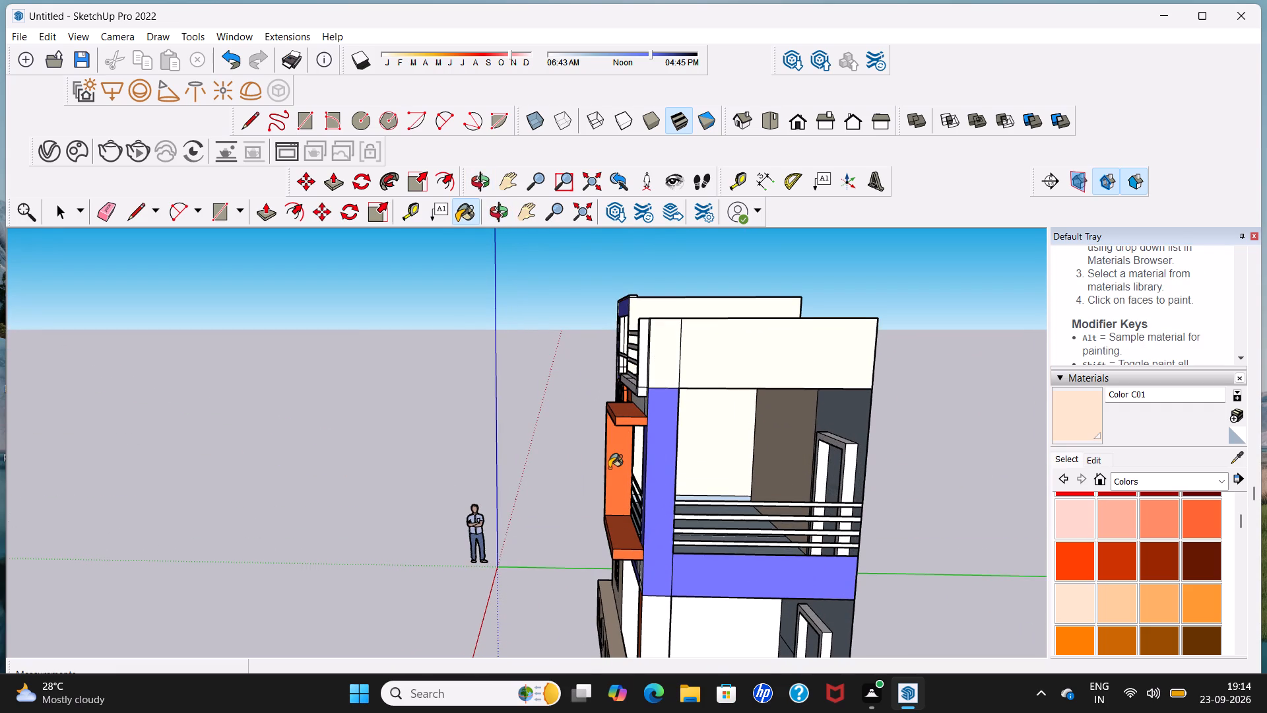
Switch the materials library to Glass and Mirrors with the front facade in view.
{"action": "middle_click_drag", "start_coordinate": [702, 475], "coordinate": [893, 433]}
{"action": "scroll", "coordinate": [614, 385], "scroll_direction": "up", "scroll_amount": 5}
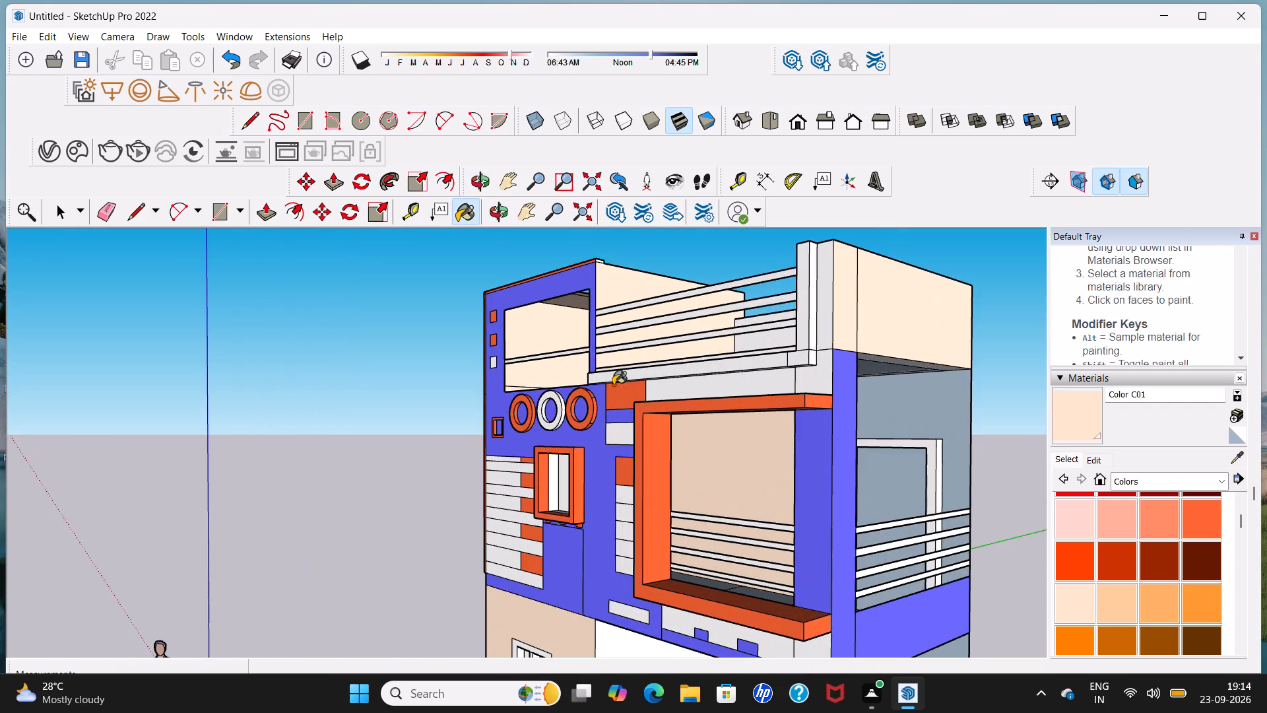
{"action": "middle_click_drag", "start_coordinate": [623, 376], "coordinate": [844, 388]}
{"action": "scroll", "coordinate": [823, 386], "scroll_direction": "down", "scroll_amount": 8}
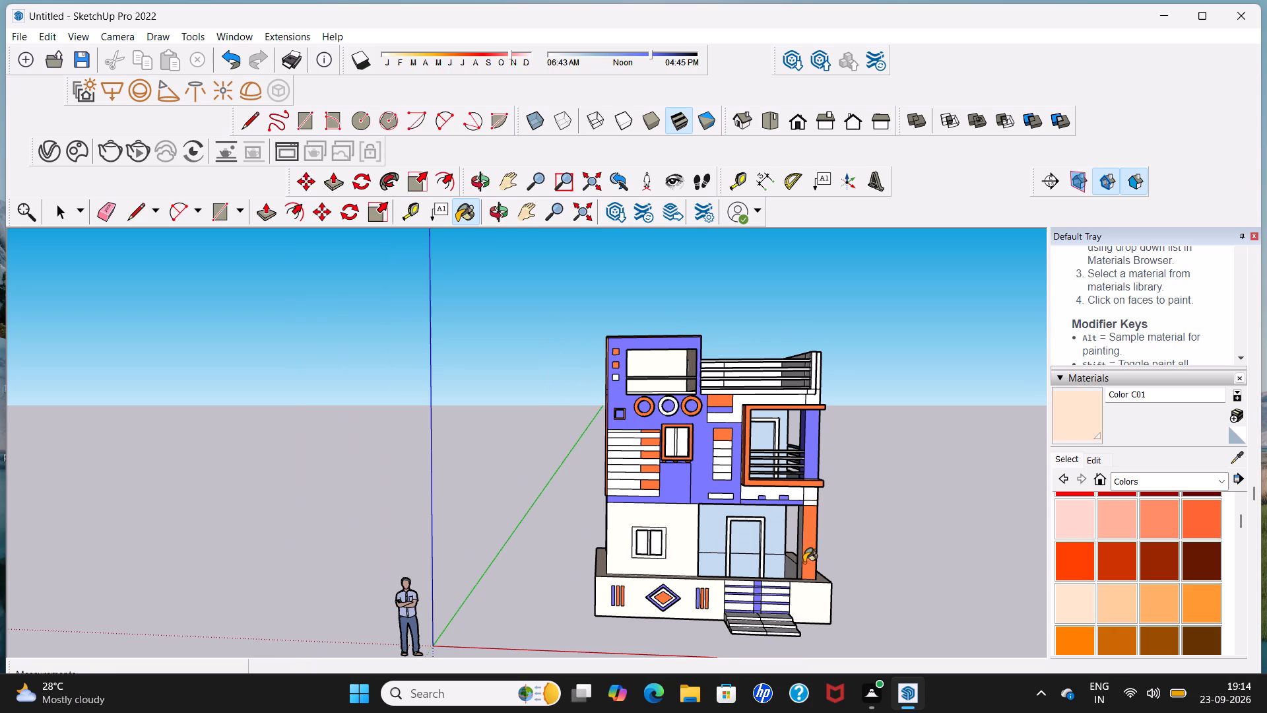
{"action": "middle_click_drag", "start_coordinate": [713, 557], "coordinate": [701, 500]}
{"action": "scroll", "coordinate": [720, 476], "scroll_direction": "up", "scroll_amount": 5}
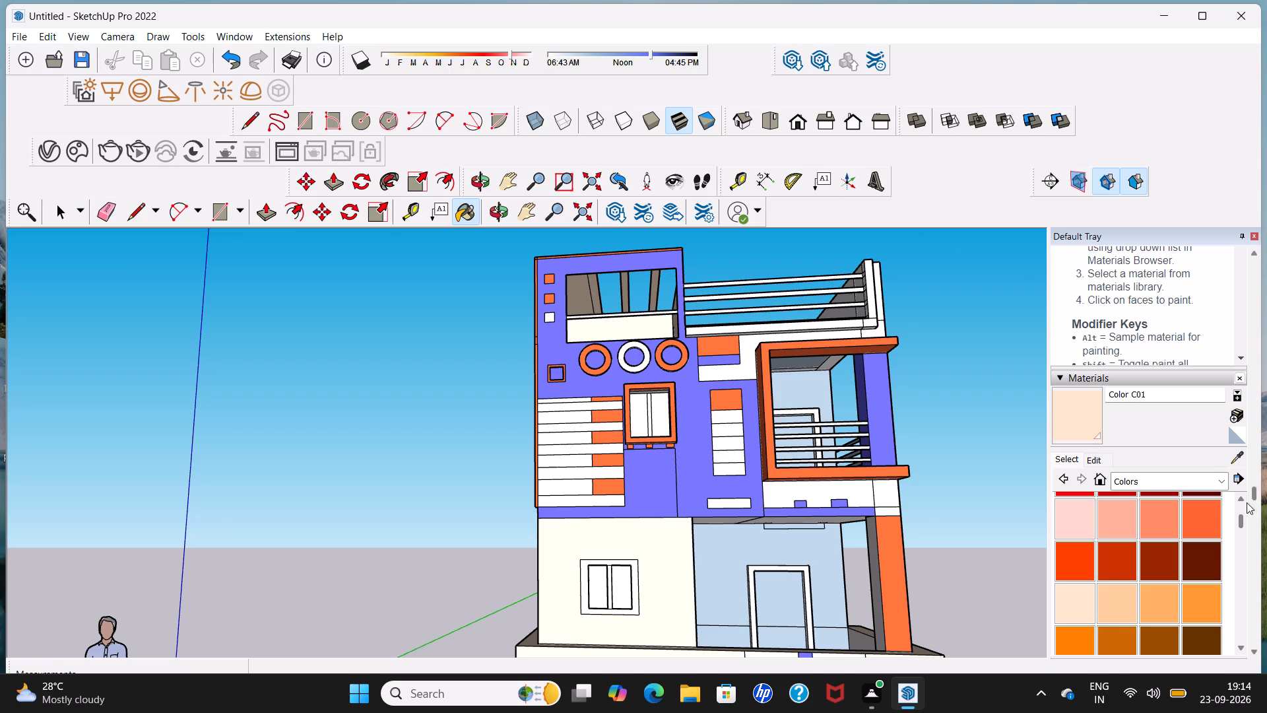
{"action": "left_click", "coordinate": [1218, 477]}
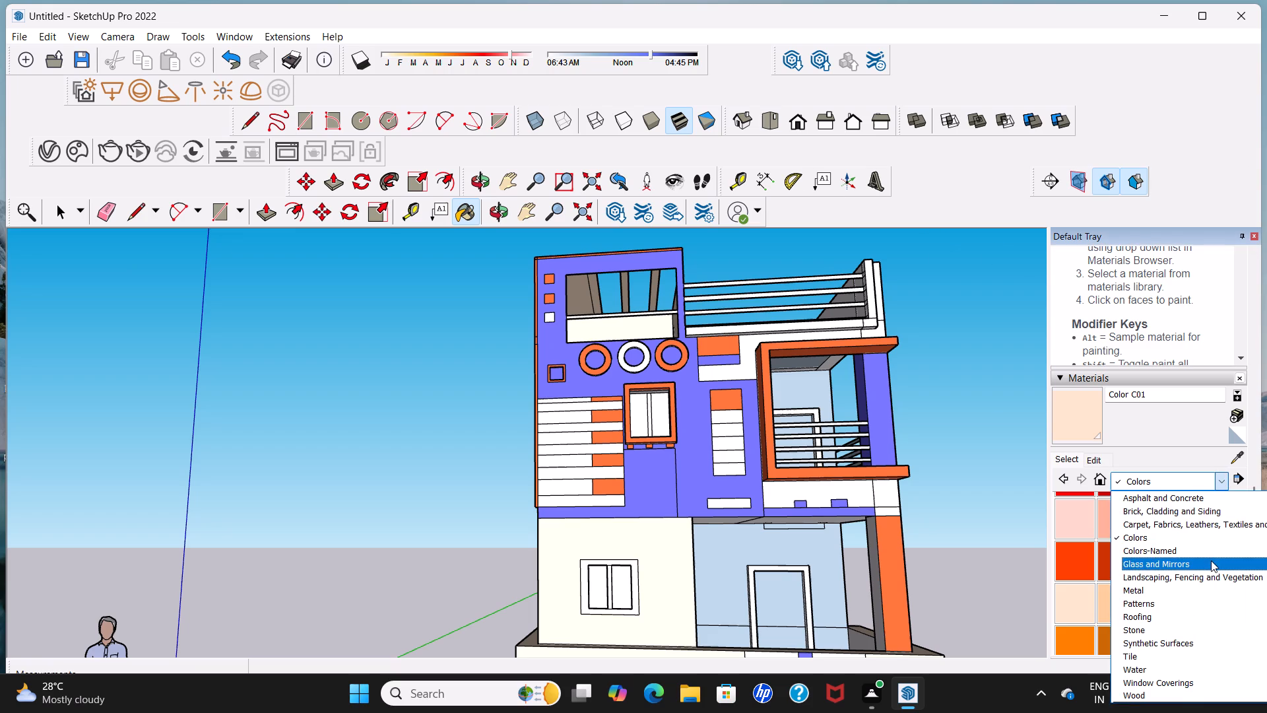
{"action": "left_click", "coordinate": [1211, 560]}
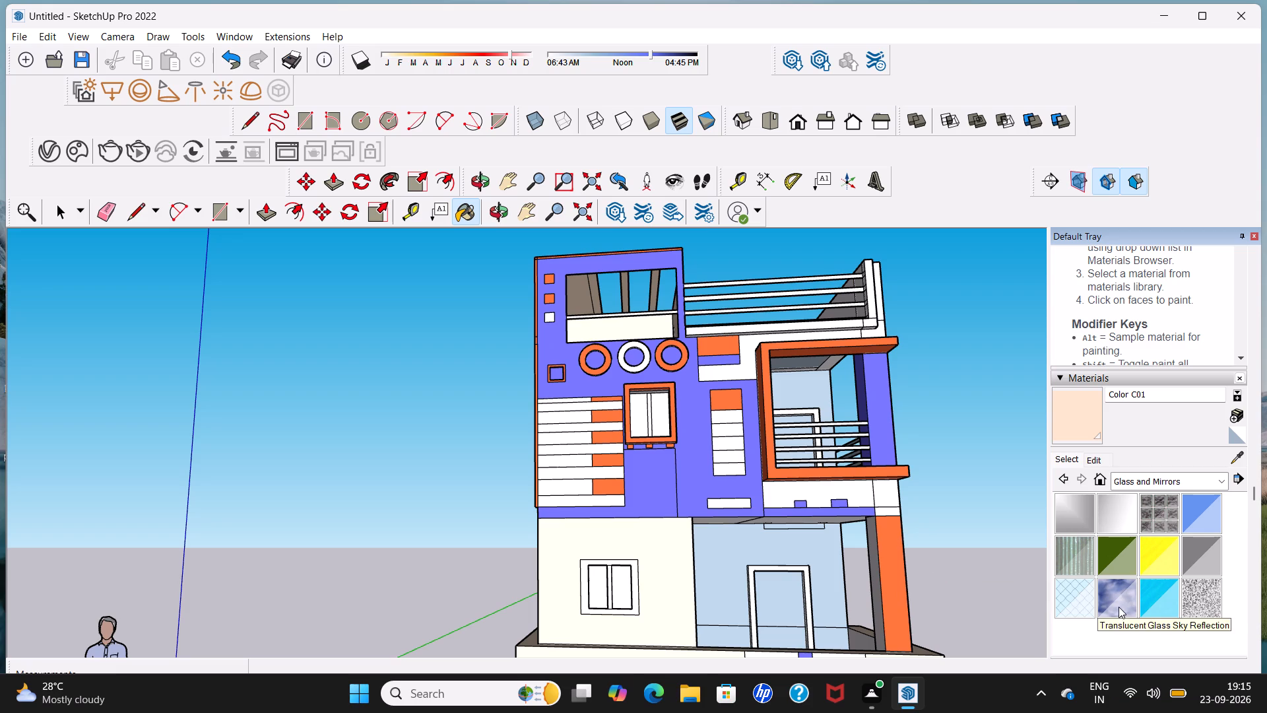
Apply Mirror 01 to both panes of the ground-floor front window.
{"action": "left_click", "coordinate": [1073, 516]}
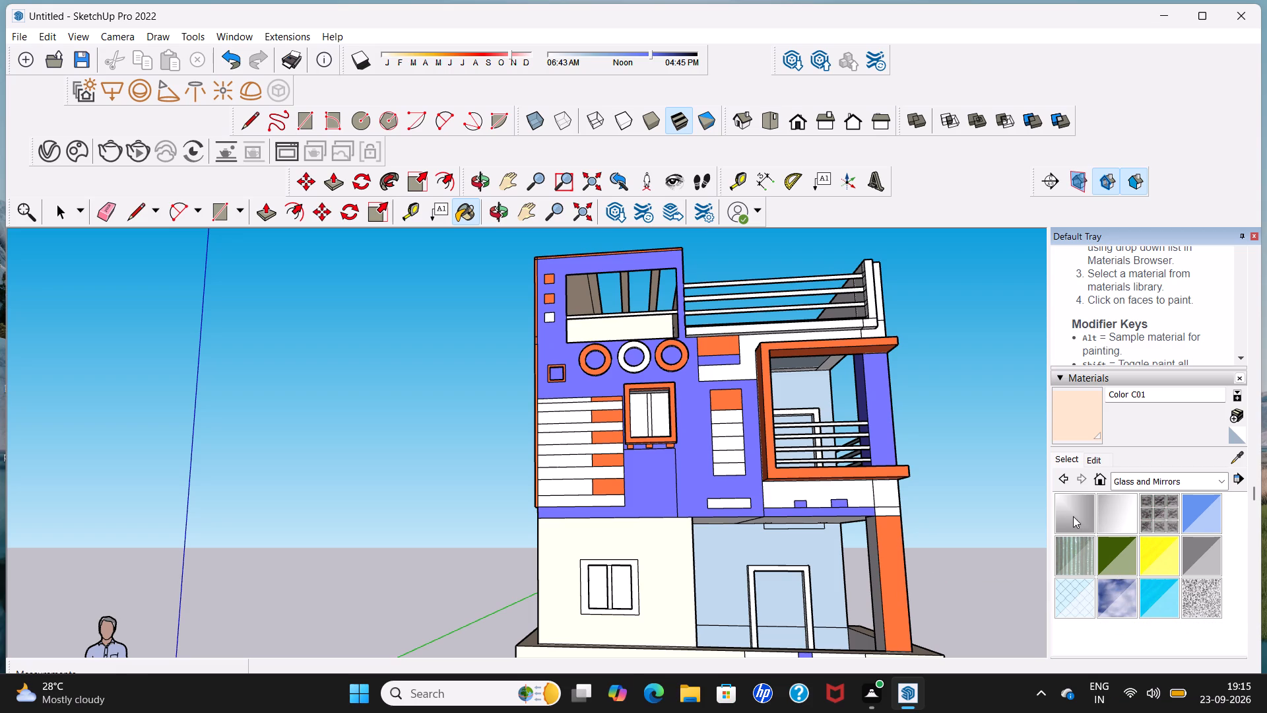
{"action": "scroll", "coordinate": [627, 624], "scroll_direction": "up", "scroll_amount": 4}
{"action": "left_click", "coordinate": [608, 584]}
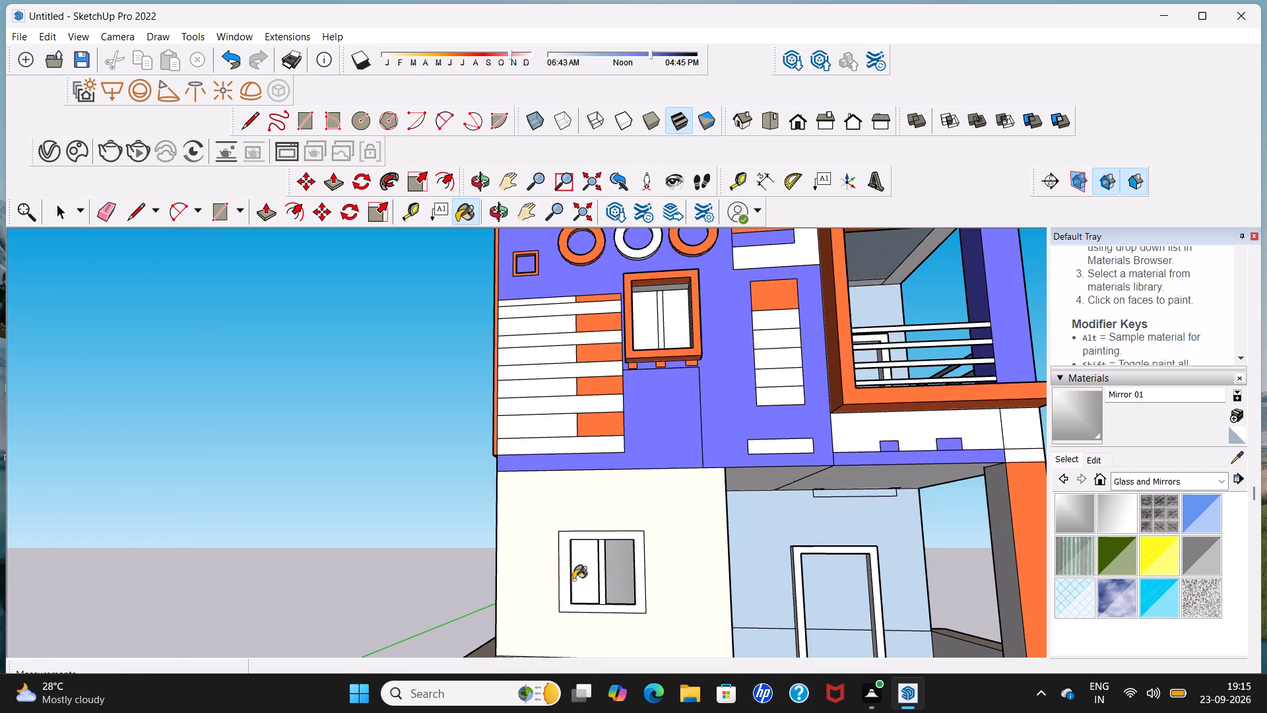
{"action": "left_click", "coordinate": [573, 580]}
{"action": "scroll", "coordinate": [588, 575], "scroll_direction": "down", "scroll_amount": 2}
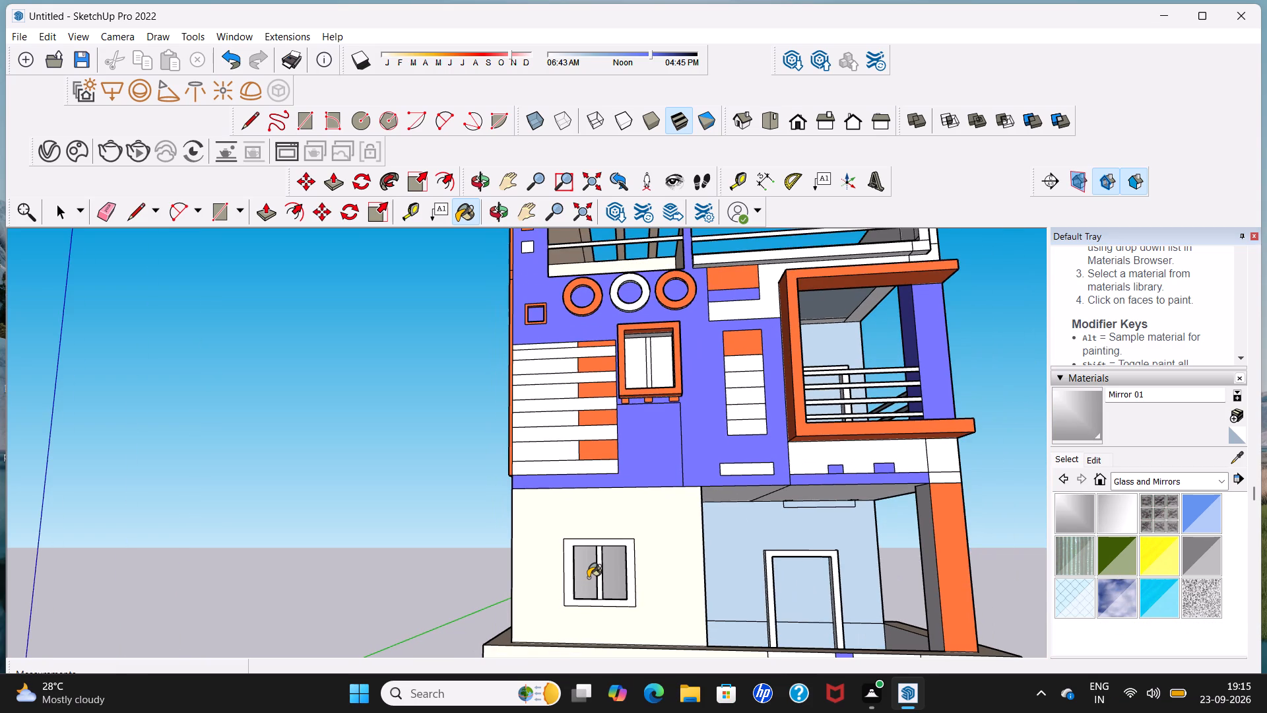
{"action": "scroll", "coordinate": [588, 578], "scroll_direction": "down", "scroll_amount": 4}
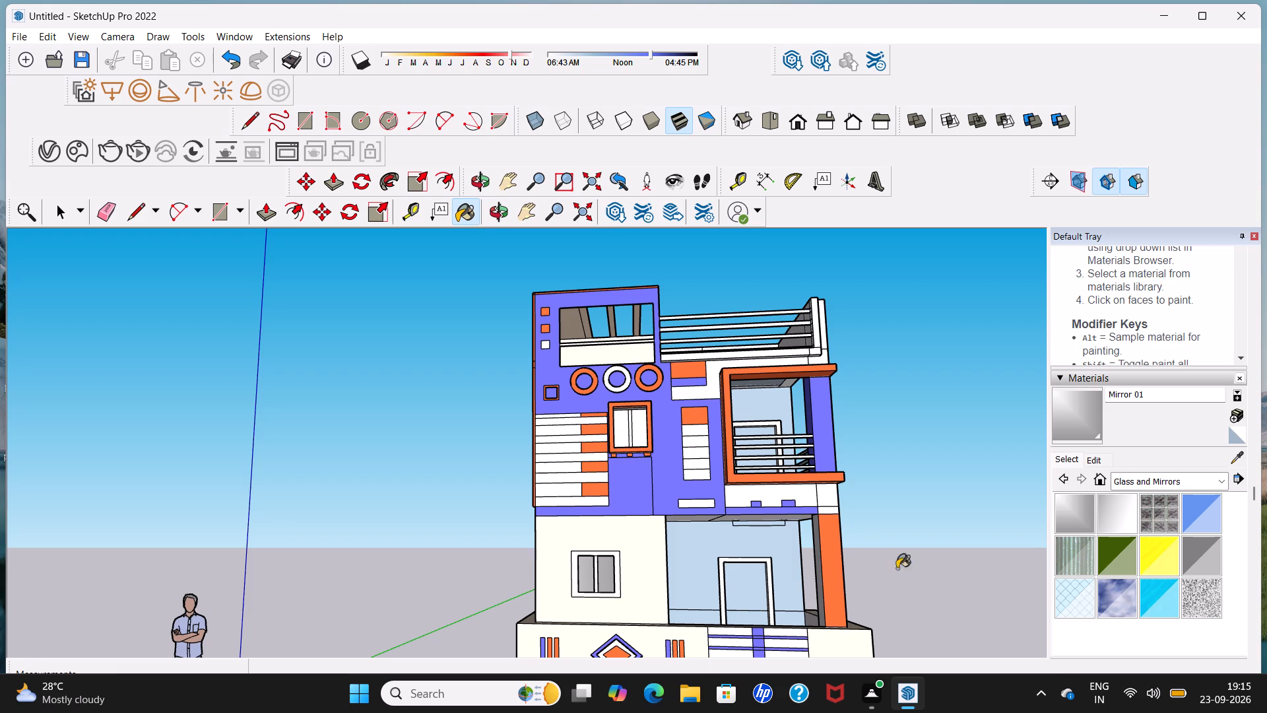
Apply Translucent Glass Gray to both panes of the ground-floor front window.
{"action": "left_click", "coordinate": [1209, 559]}
{"action": "scroll", "coordinate": [687, 595], "scroll_direction": "up", "scroll_amount": 5}
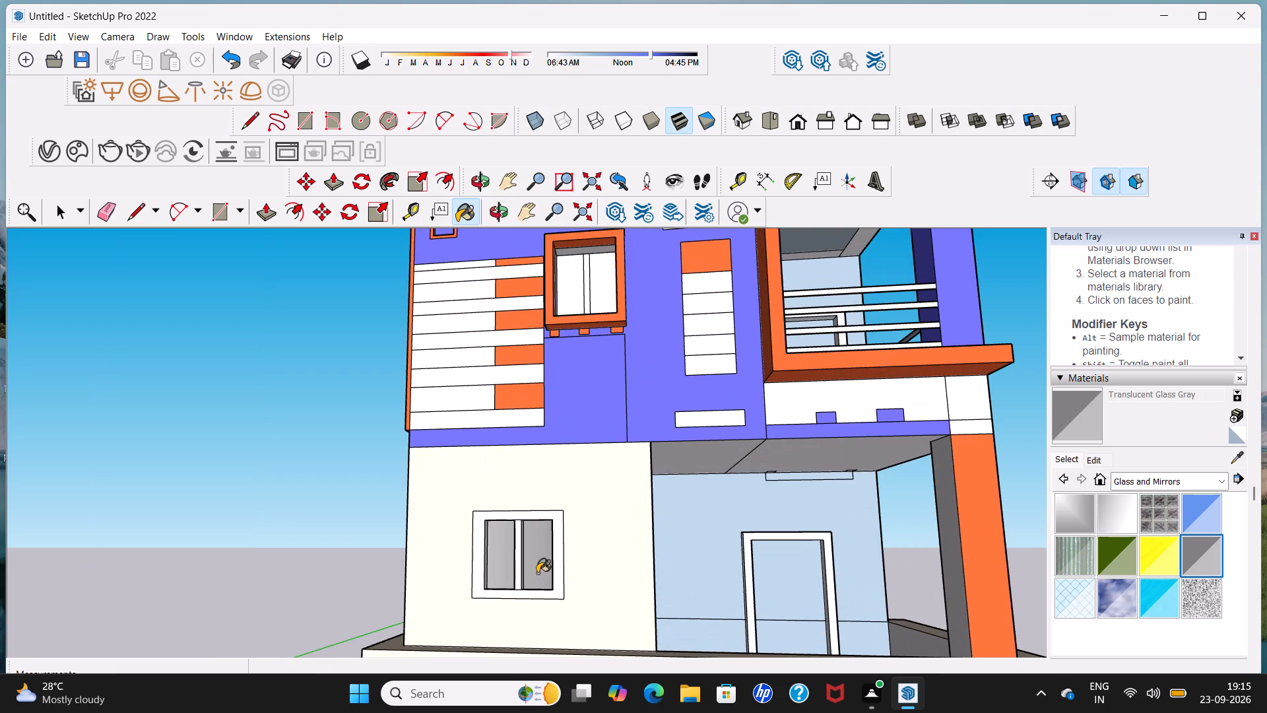
{"action": "left_click", "coordinate": [537, 572]}
{"action": "left_click", "coordinate": [502, 570]}
{"action": "scroll", "coordinate": [509, 566], "scroll_direction": "down", "scroll_amount": 6}
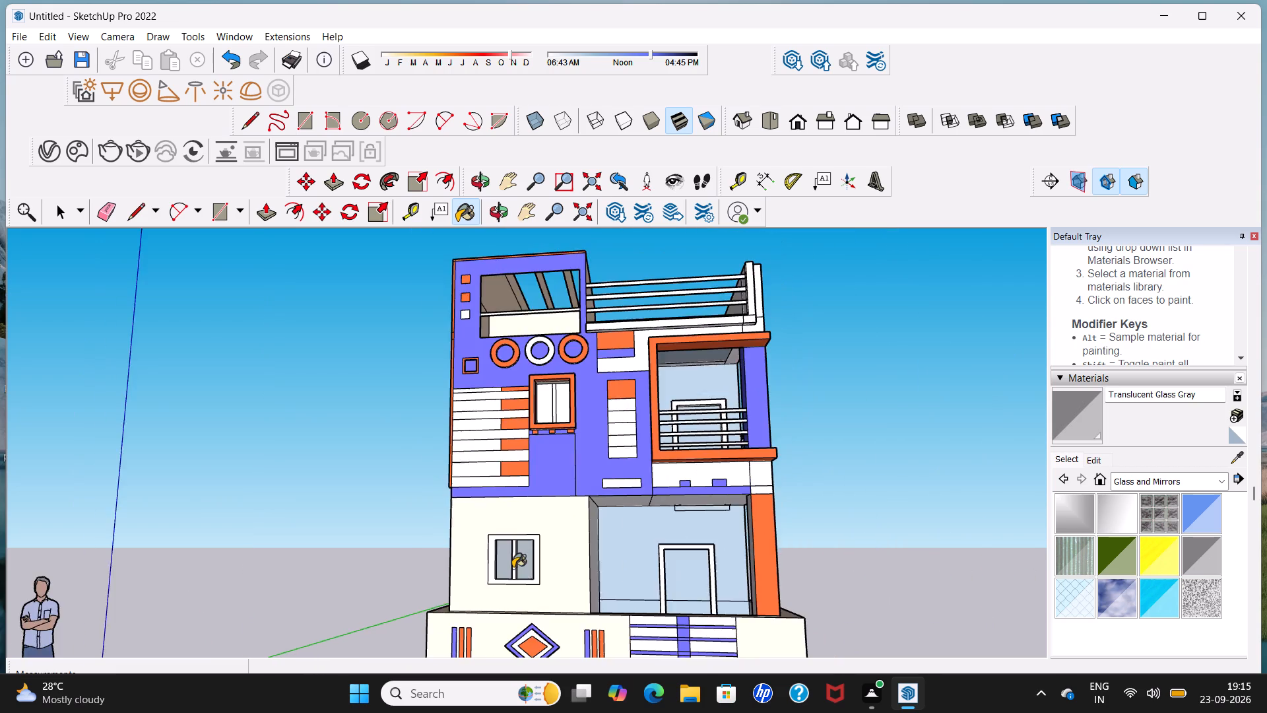
Apply Translucent Glass Gray to both panes of the orange-framed first-floor front window.
{"action": "scroll", "coordinate": [513, 568], "scroll_direction": "down", "scroll_amount": 4}
{"action": "scroll", "coordinate": [528, 458], "scroll_direction": "up", "scroll_amount": 8}
{"action": "left_click", "coordinate": [542, 448]}
{"action": "left_click", "coordinate": [574, 446]}
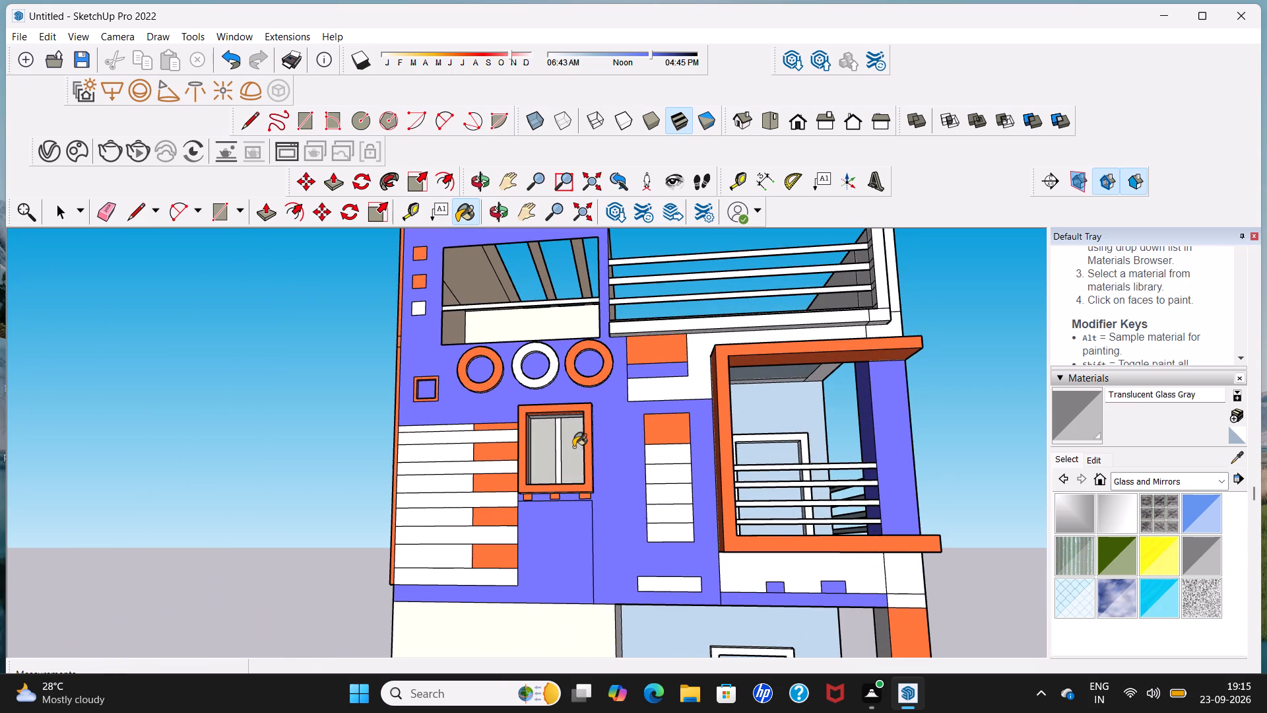
Apply Translucent Glass Gray to both panes of the ground-floor window on the side wall.
{"action": "scroll", "coordinate": [571, 452], "scroll_direction": "down", "scroll_amount": 17}
{"action": "middle_click_drag", "start_coordinate": [512, 500], "coordinate": [717, 539]}
{"action": "scroll", "coordinate": [507, 503], "scroll_direction": "up", "scroll_amount": 5}
{"action": "scroll", "coordinate": [507, 515], "scroll_direction": "down", "scroll_amount": 1}
{"action": "scroll", "coordinate": [509, 526], "scroll_direction": "up", "scroll_amount": 10}
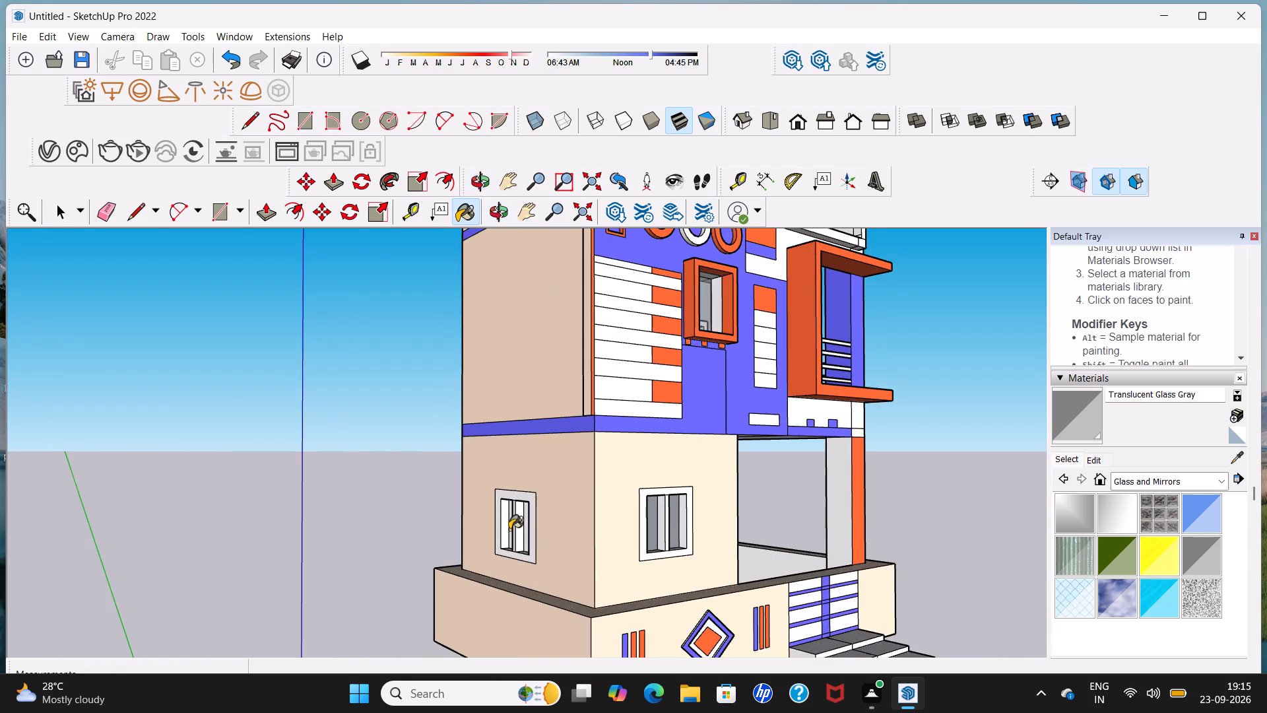
{"action": "middle_click_drag", "start_coordinate": [509, 529], "coordinate": [579, 554]}
{"action": "scroll", "coordinate": [579, 554], "scroll_direction": "up", "scroll_amount": 5}
{"action": "left_click", "coordinate": [519, 531]}
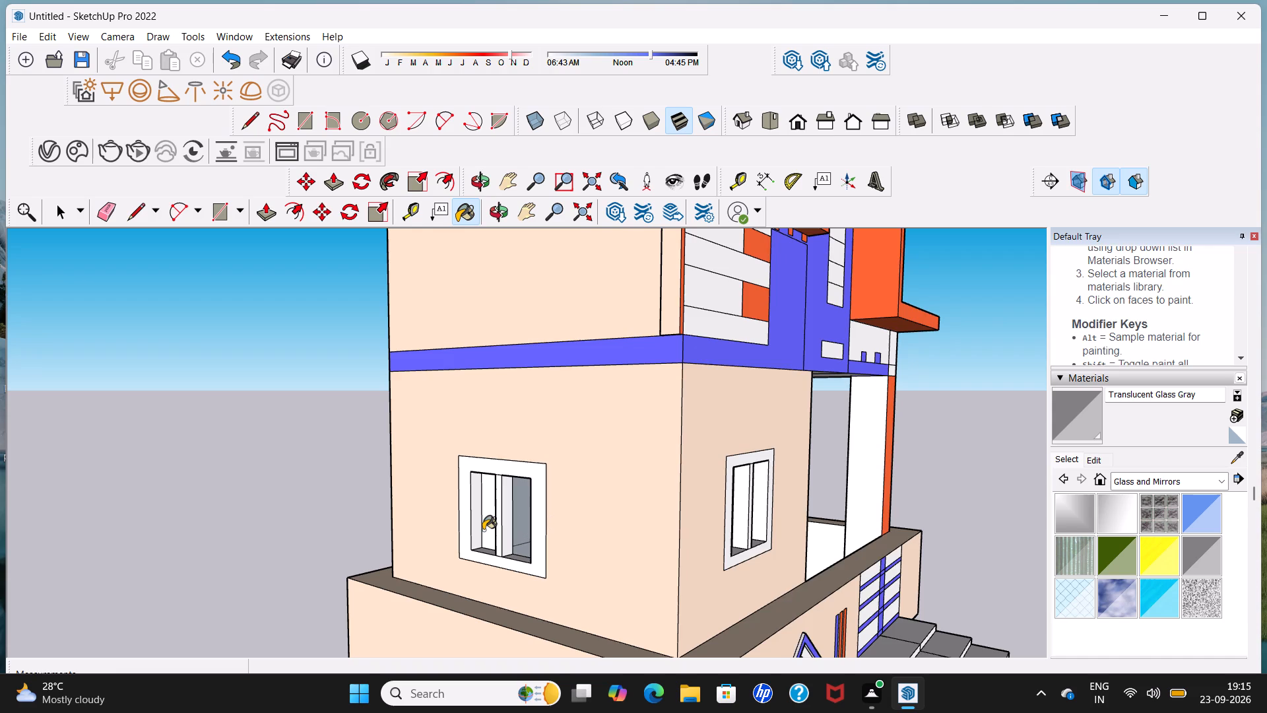
{"action": "middle_click_drag", "start_coordinate": [483, 529], "coordinate": [551, 551]}
{"action": "scroll", "coordinate": [546, 548], "scroll_direction": "up", "scroll_amount": 4}
{"action": "left_click", "coordinate": [532, 530]}
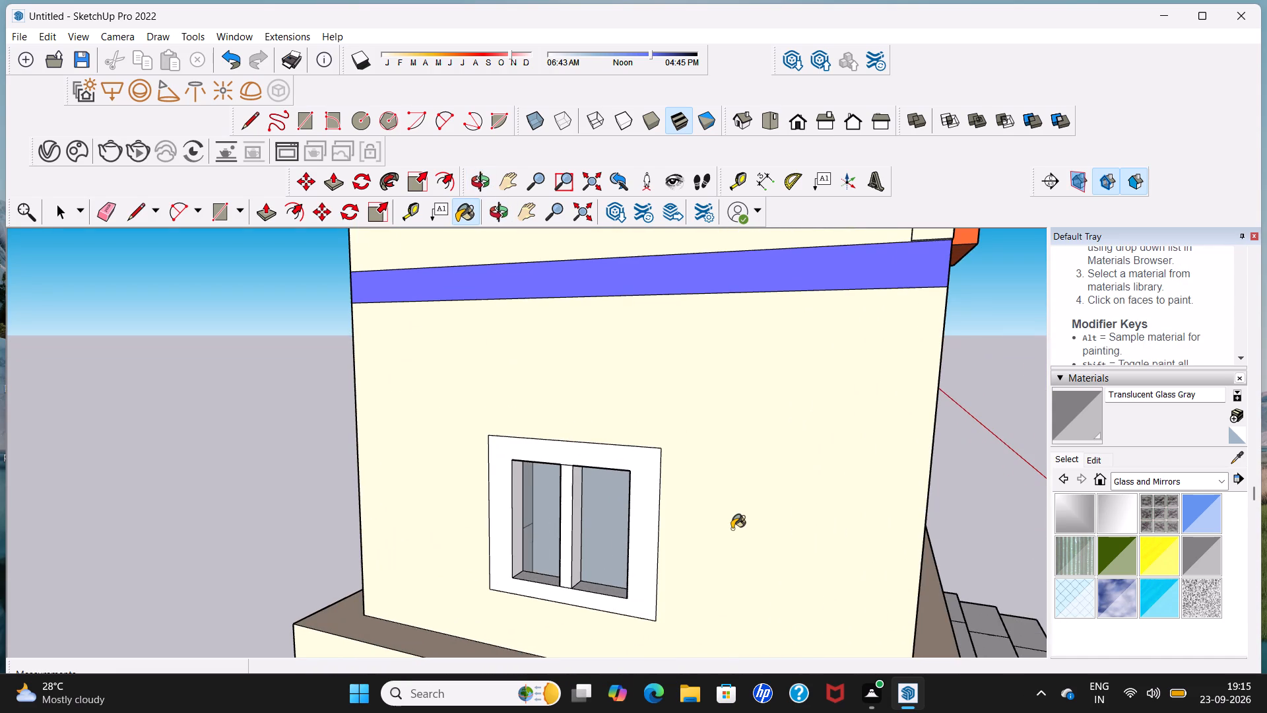
Apply Formica Laminate Light from the Synthetic Surfaces library to the ground-floor porch walls around the door and the adjoining side wall.
{"action": "middle_click_drag", "start_coordinate": [732, 531], "coordinate": [533, 533]}
{"action": "scroll", "coordinate": [511, 518], "scroll_direction": "down", "scroll_amount": 12}
{"action": "scroll", "coordinate": [608, 506], "scroll_direction": "down", "scroll_amount": 3}
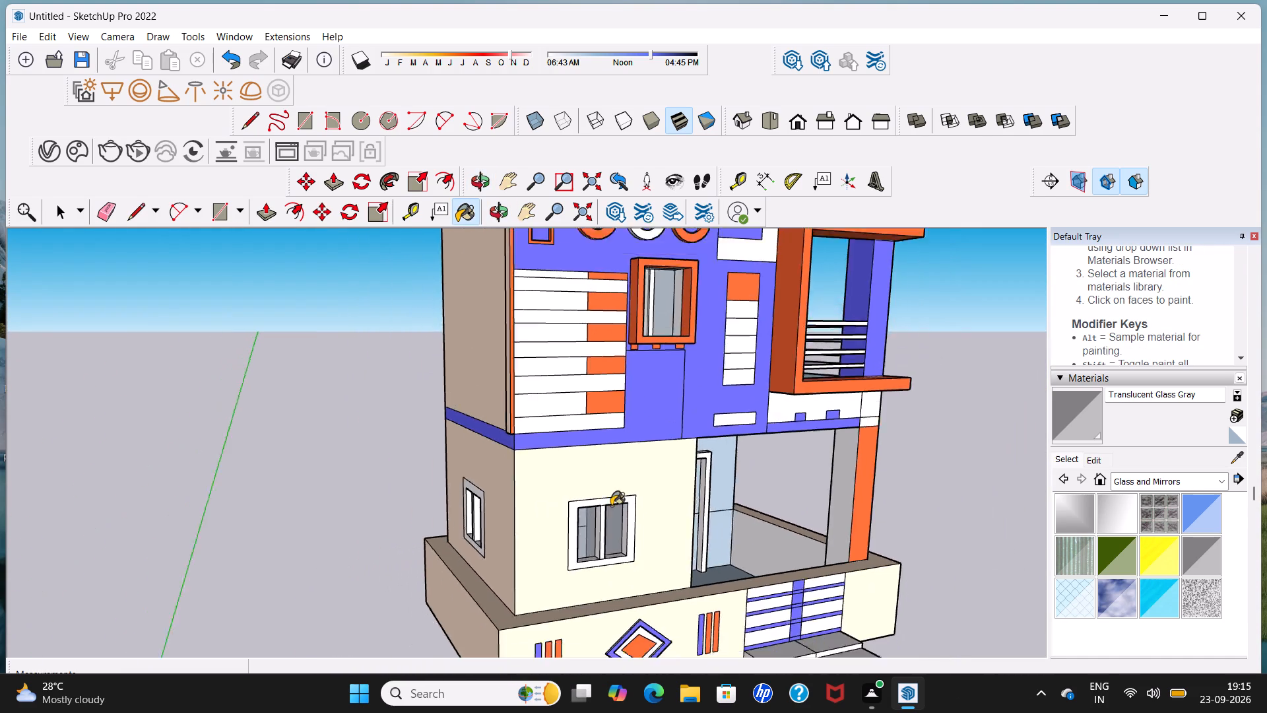
{"action": "scroll", "coordinate": [611, 506], "scroll_direction": "down", "scroll_amount": 5}
{"action": "middle_click_drag", "start_coordinate": [670, 516], "coordinate": [546, 487]}
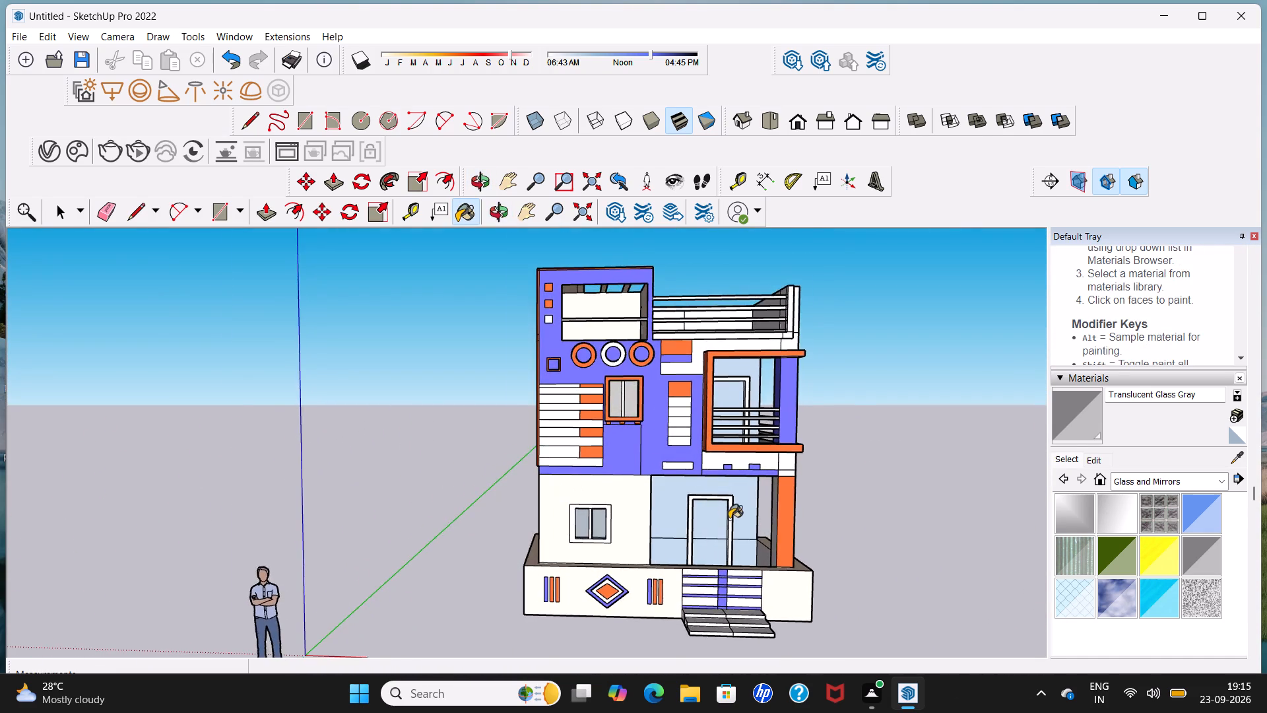
{"action": "scroll", "coordinate": [729, 519], "scroll_direction": "up", "scroll_amount": 4}
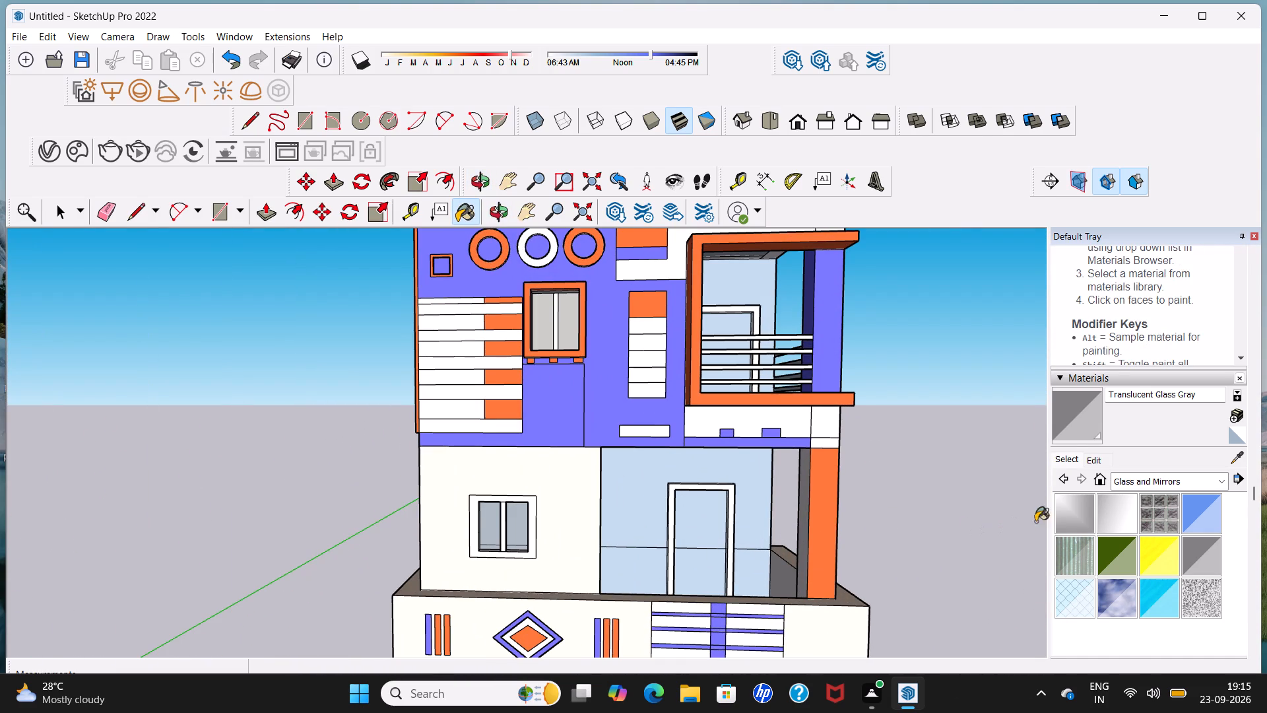
{"action": "left_click", "coordinate": [1218, 483]}
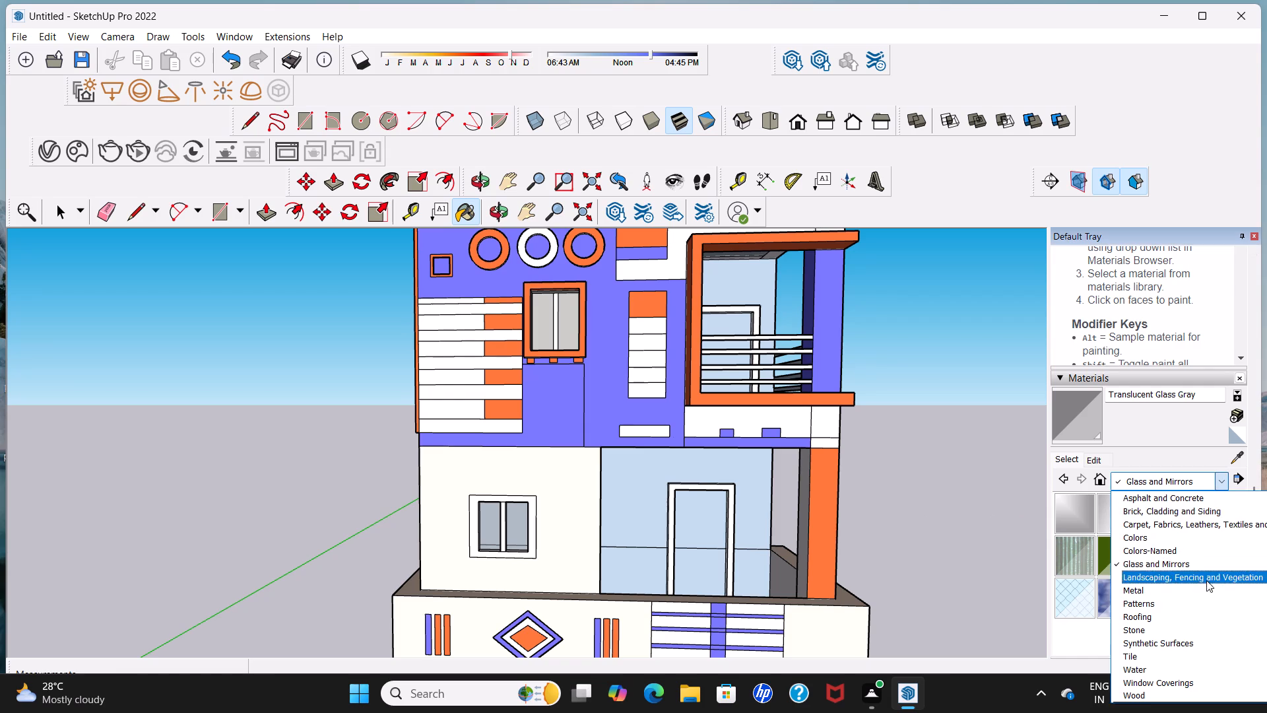
{"action": "left_click", "coordinate": [1205, 640]}
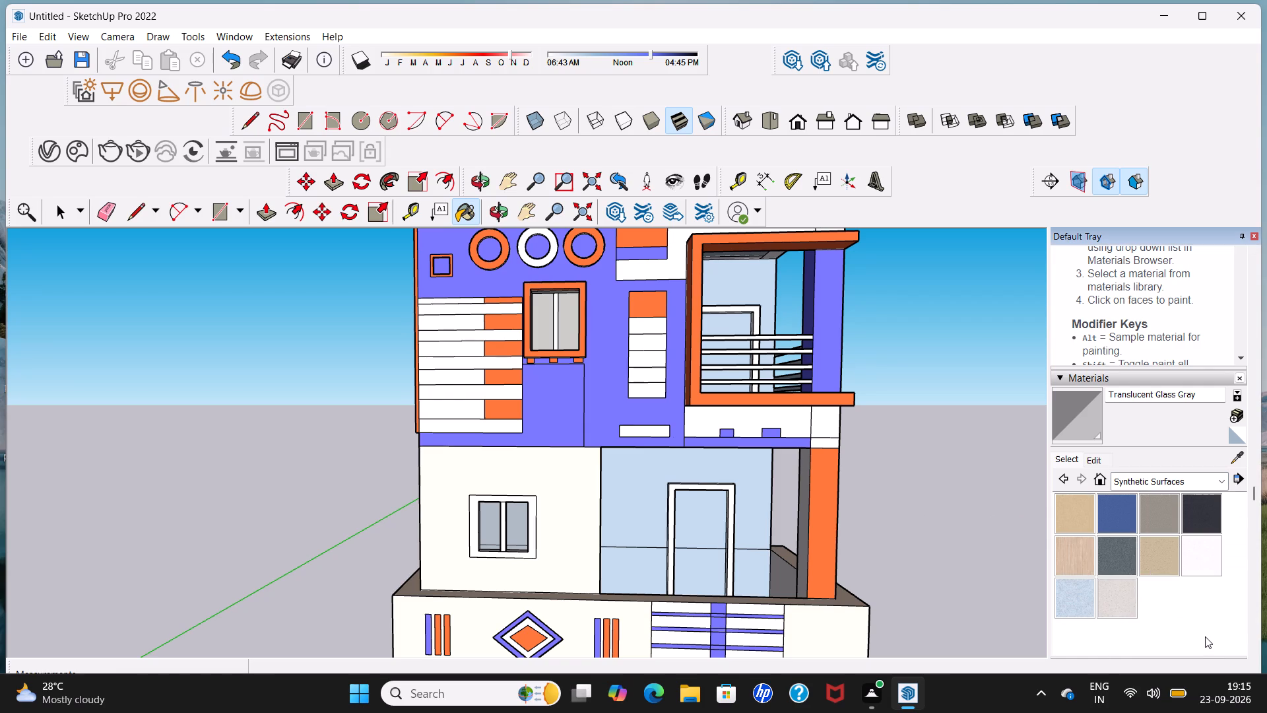
{"action": "left_click", "coordinate": [1075, 560]}
{"action": "left_click", "coordinate": [637, 508]}
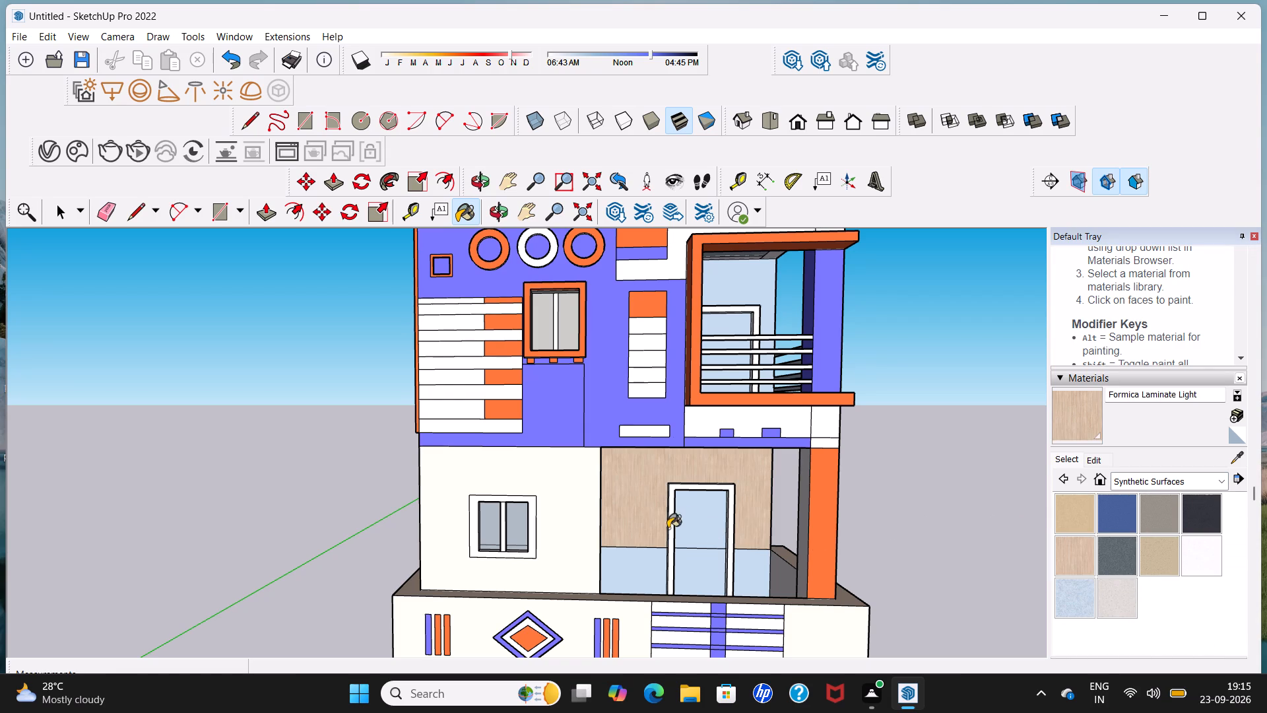
{"action": "left_click", "coordinate": [651, 569]}
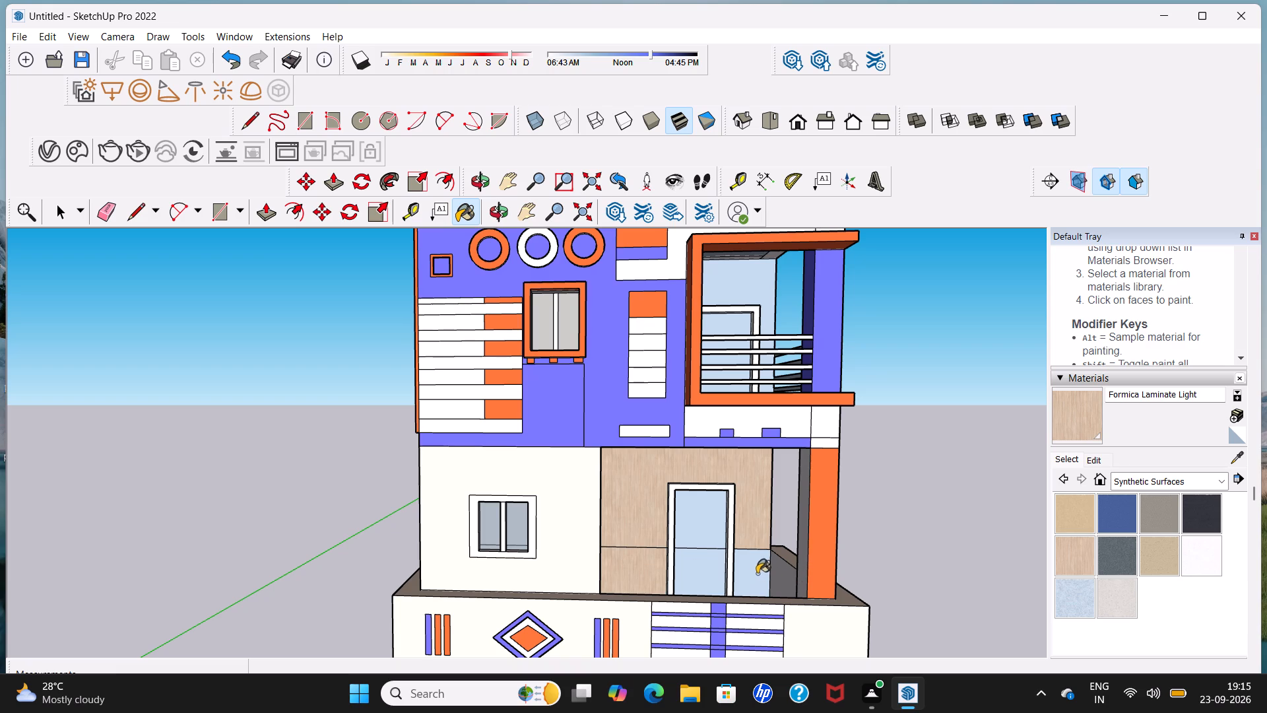
{"action": "left_click", "coordinate": [754, 571]}
{"action": "middle_click_drag", "start_coordinate": [754, 573], "coordinate": [674, 532]}
{"action": "left_click", "coordinate": [622, 526]}
Apply Formica Laminate Light to the first-floor balcony's back wall beside the door and to its inner wall section.
{"action": "scroll", "coordinate": [667, 532], "scroll_direction": "down", "scroll_amount": 7}
{"action": "scroll", "coordinate": [684, 539], "scroll_direction": "up", "scroll_amount": 4}
{"action": "middle_click_drag", "start_coordinate": [690, 526], "coordinate": [694, 531]}
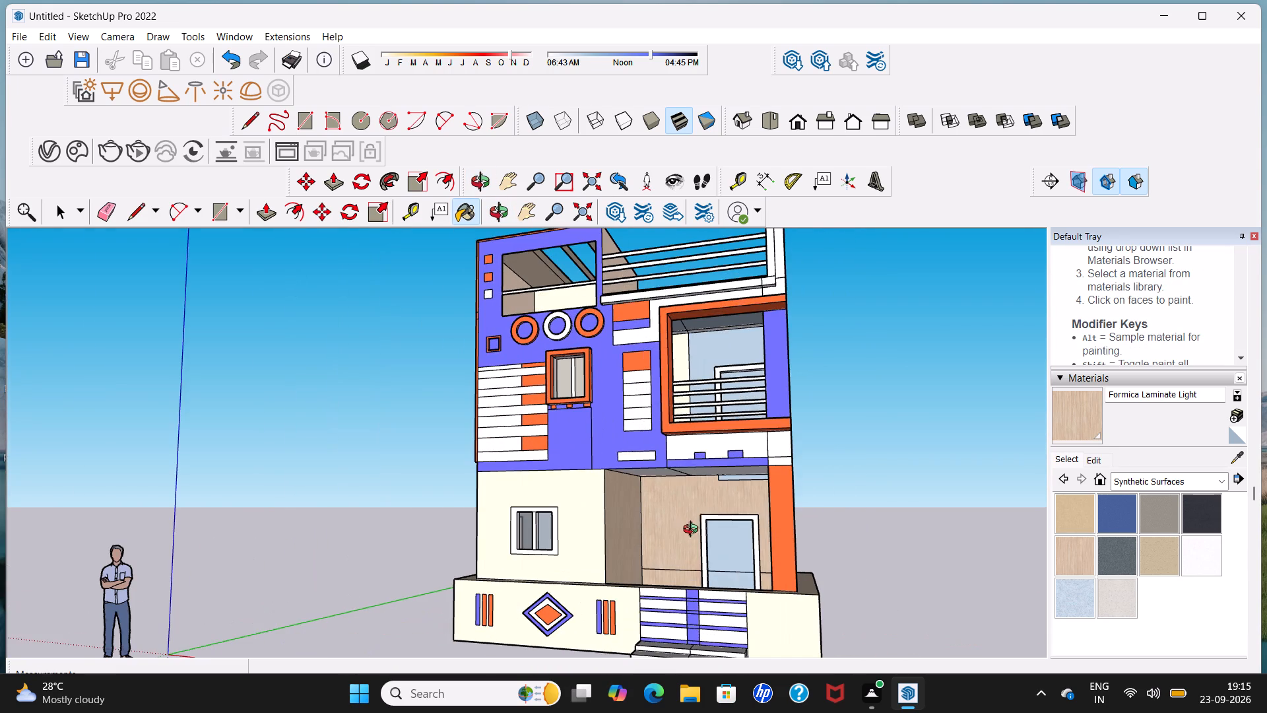
{"action": "middle_click_drag", "start_coordinate": [694, 531], "coordinate": [710, 615]}
{"action": "scroll", "coordinate": [748, 445], "scroll_direction": "up", "scroll_amount": 4}
{"action": "left_click", "coordinate": [679, 352]}
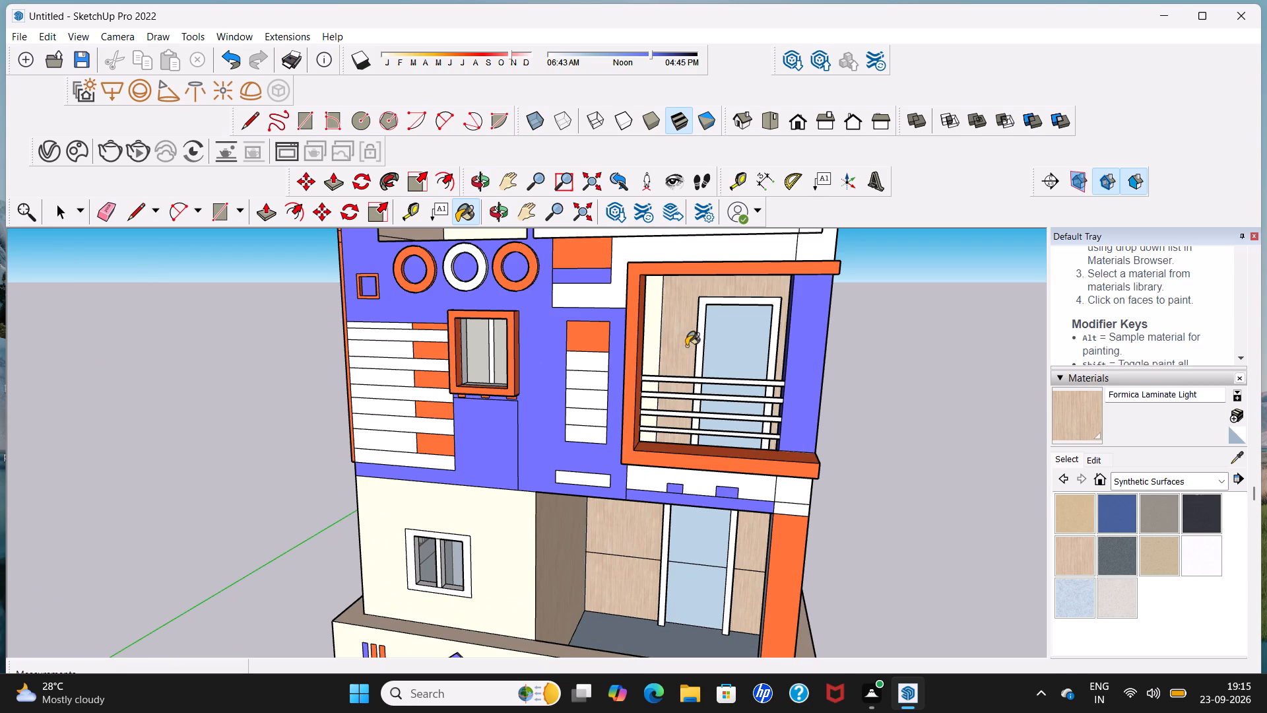
{"action": "middle_click_drag", "start_coordinate": [693, 355], "coordinate": [619, 365]}
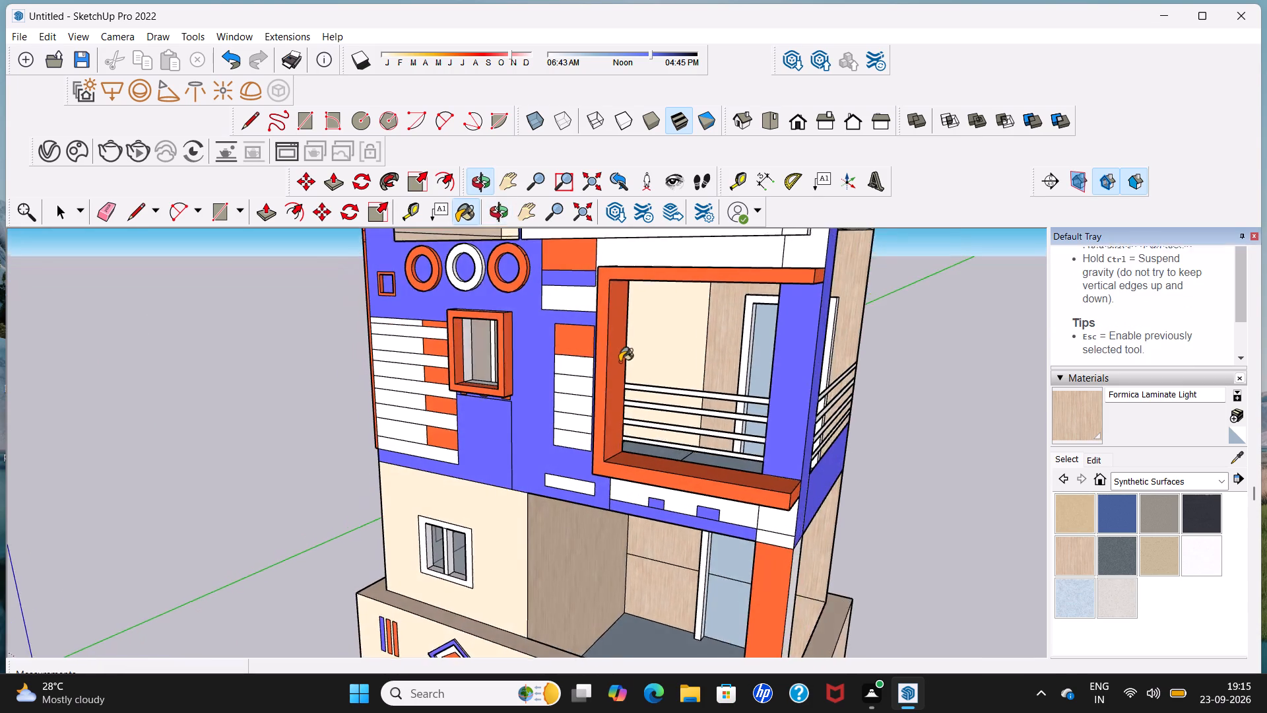
{"action": "scroll", "coordinate": [624, 358], "scroll_direction": "up", "scroll_amount": 3}
{"action": "left_click", "coordinate": [657, 337]}
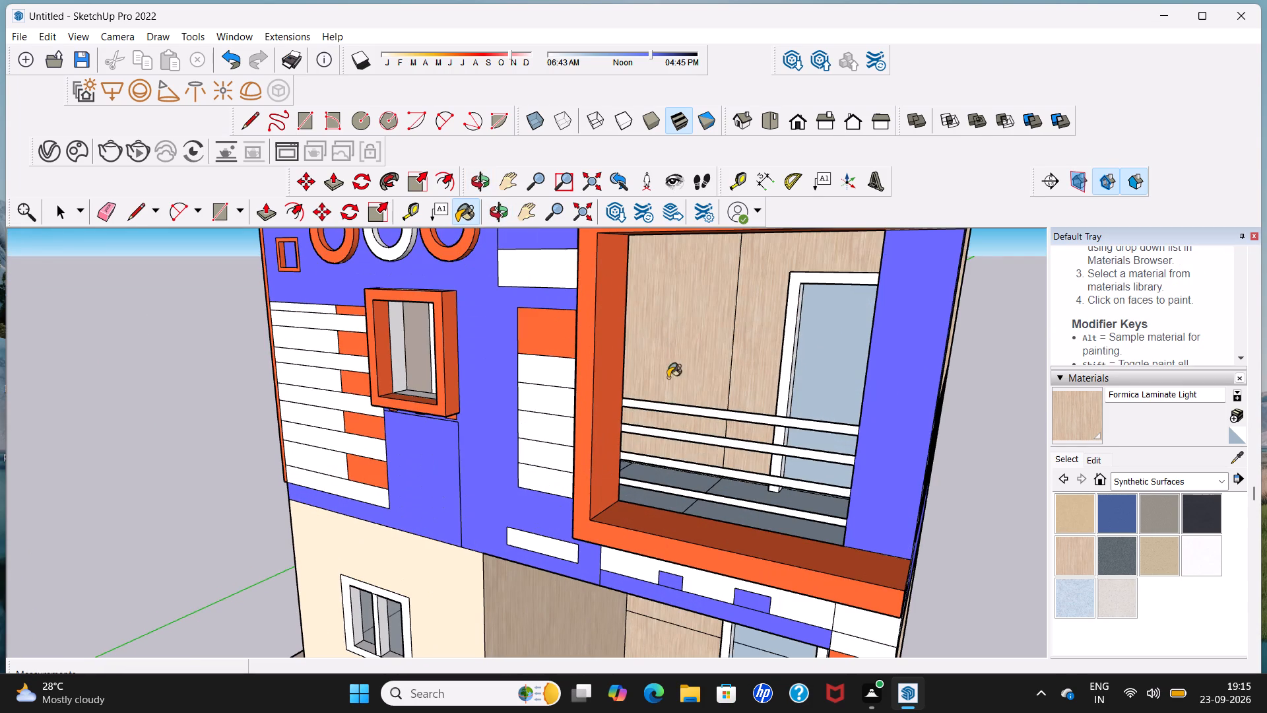
Draw a 10' line across the first-floor balcony floor along the seam farther from the door.
{"action": "middle_click_drag", "start_coordinate": [693, 401], "coordinate": [393, 408]}
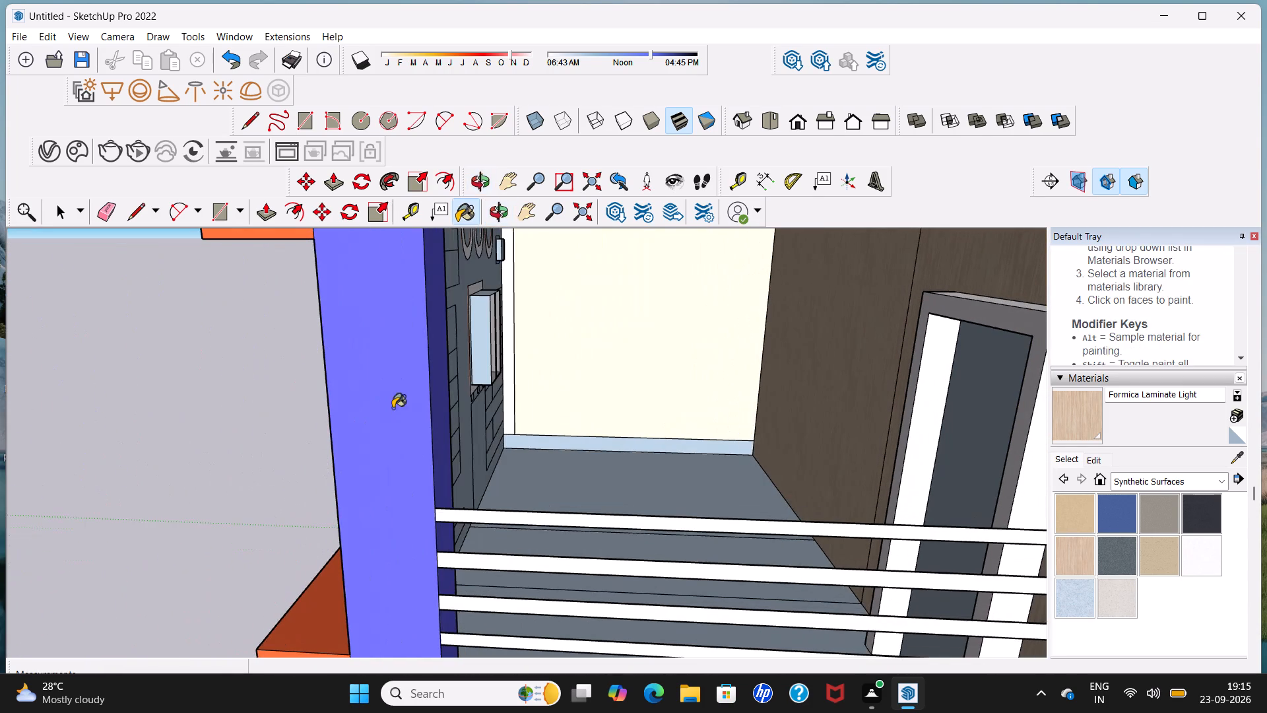
{"action": "middle_click_drag", "start_coordinate": [601, 449], "coordinate": [575, 508]}
{"action": "scroll", "coordinate": [601, 449], "scroll_direction": "down", "scroll_amount": 1}
{"action": "scroll", "coordinate": [574, 503], "scroll_direction": "up", "scroll_amount": 3}
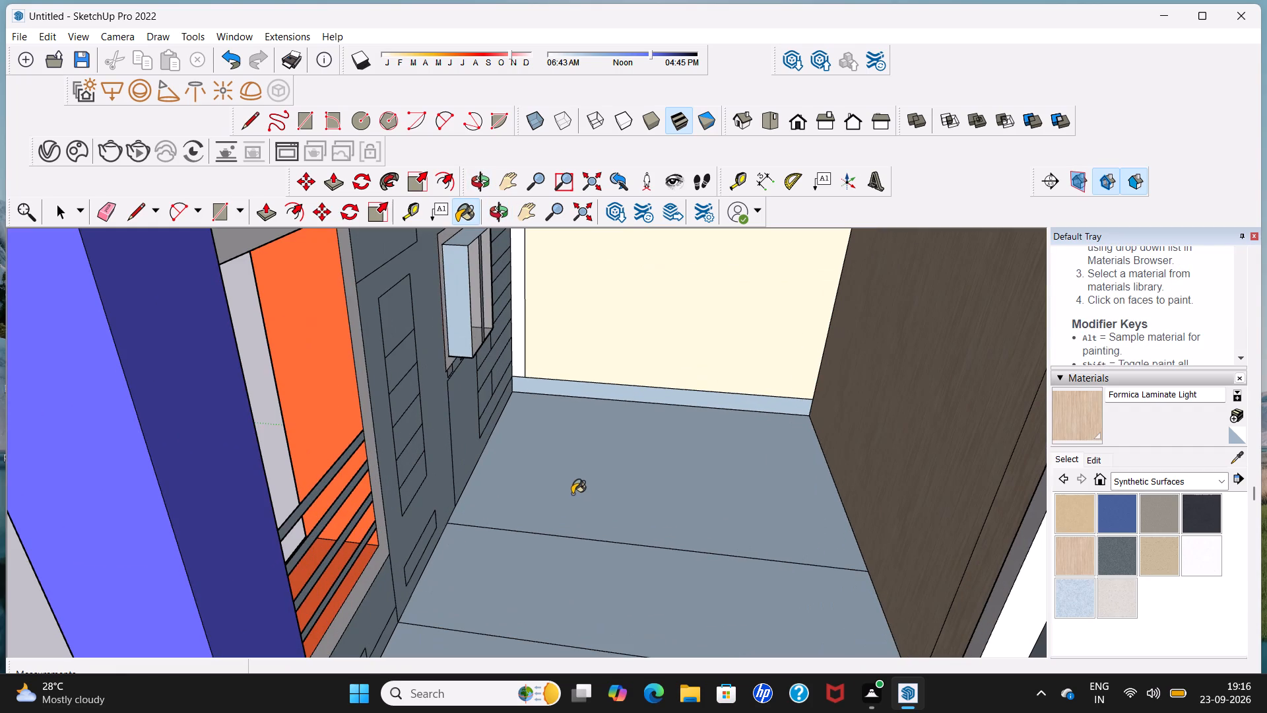
{"action": "left_click", "coordinate": [251, 118]}
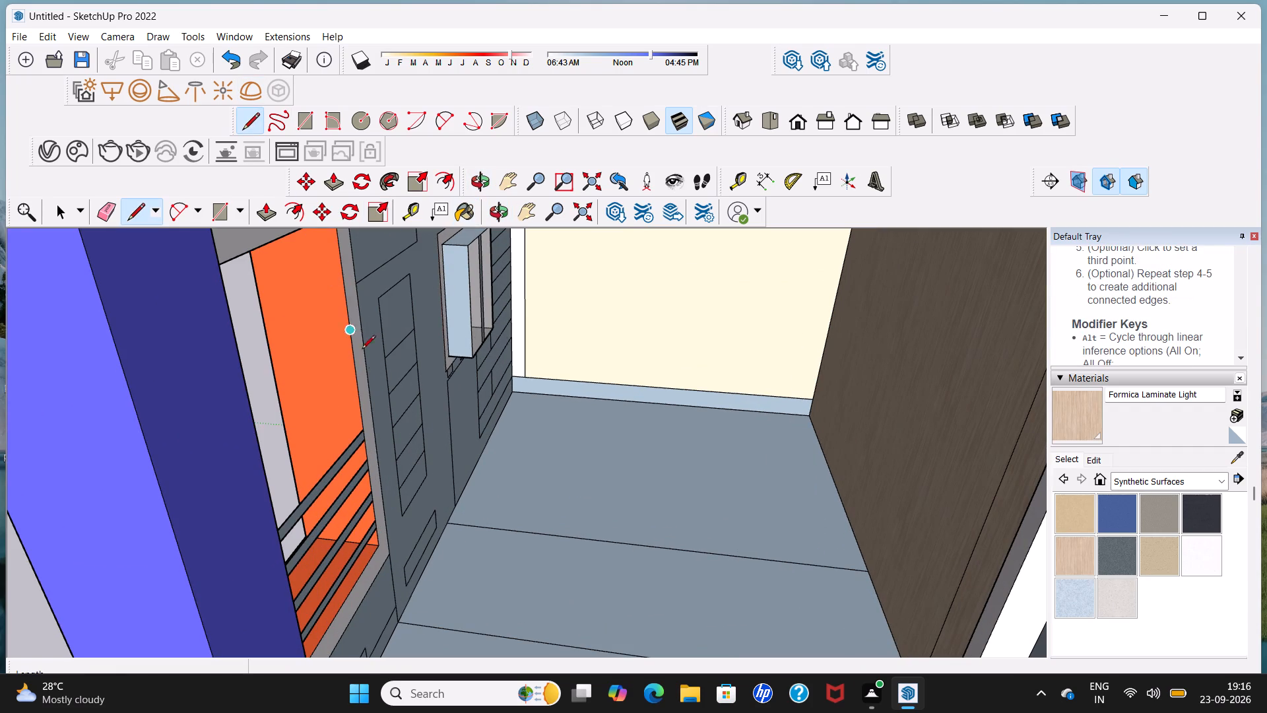
{"action": "left_click", "coordinate": [452, 518]}
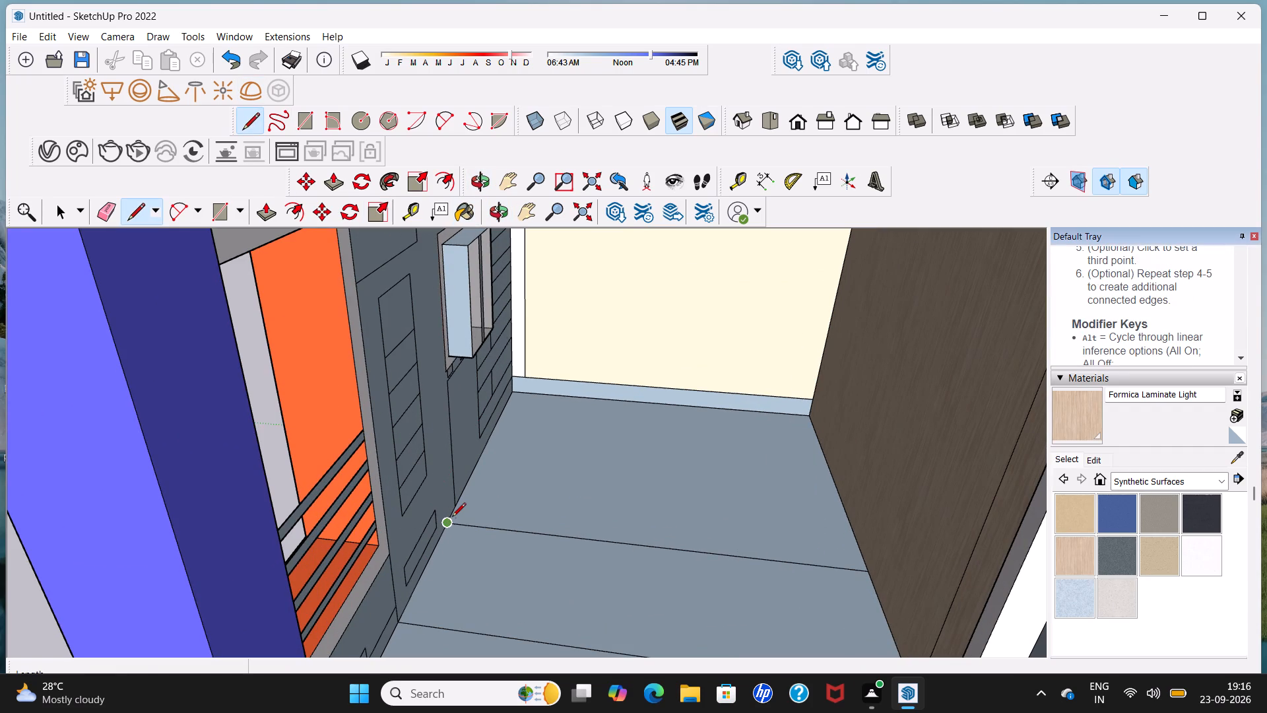
{"action": "left_click", "coordinate": [868, 570]}
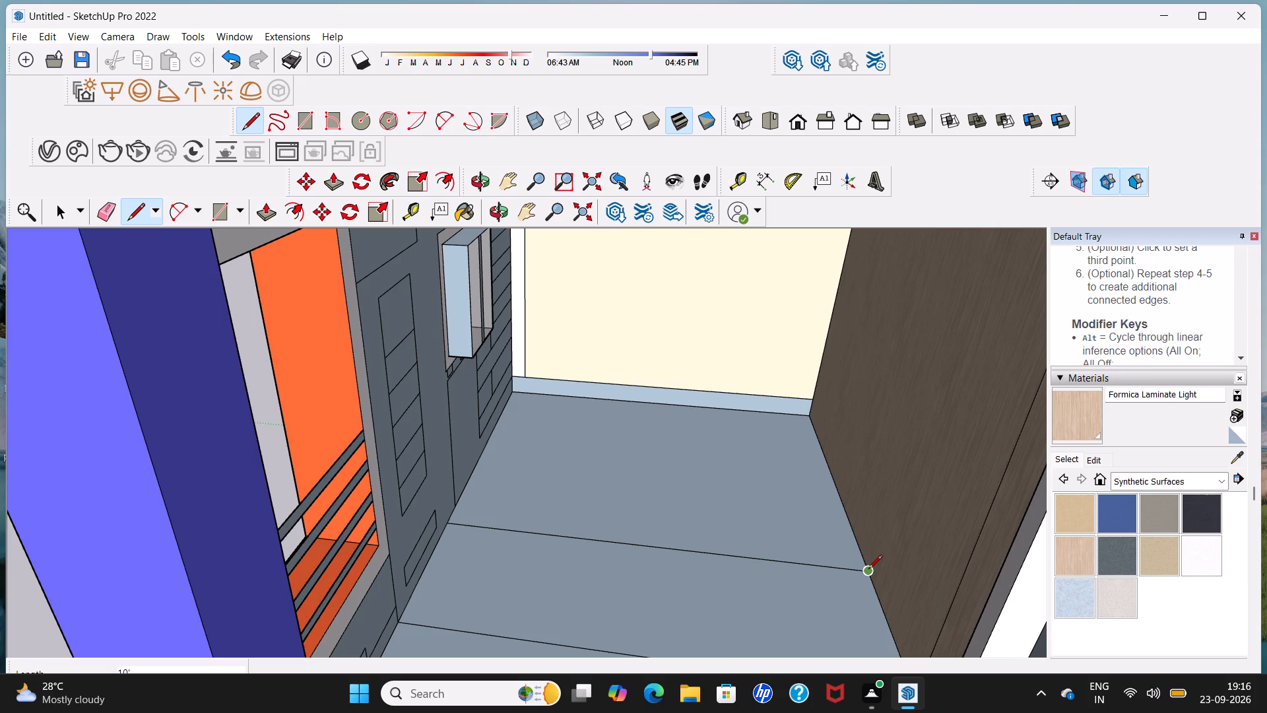
Draw a second 10' line across the balcony floor along the seam beside the door.
{"action": "scroll", "coordinate": [868, 570], "scroll_direction": "down", "scroll_amount": 4}
{"action": "middle_click_drag", "start_coordinate": [882, 545], "coordinate": [903, 469]}
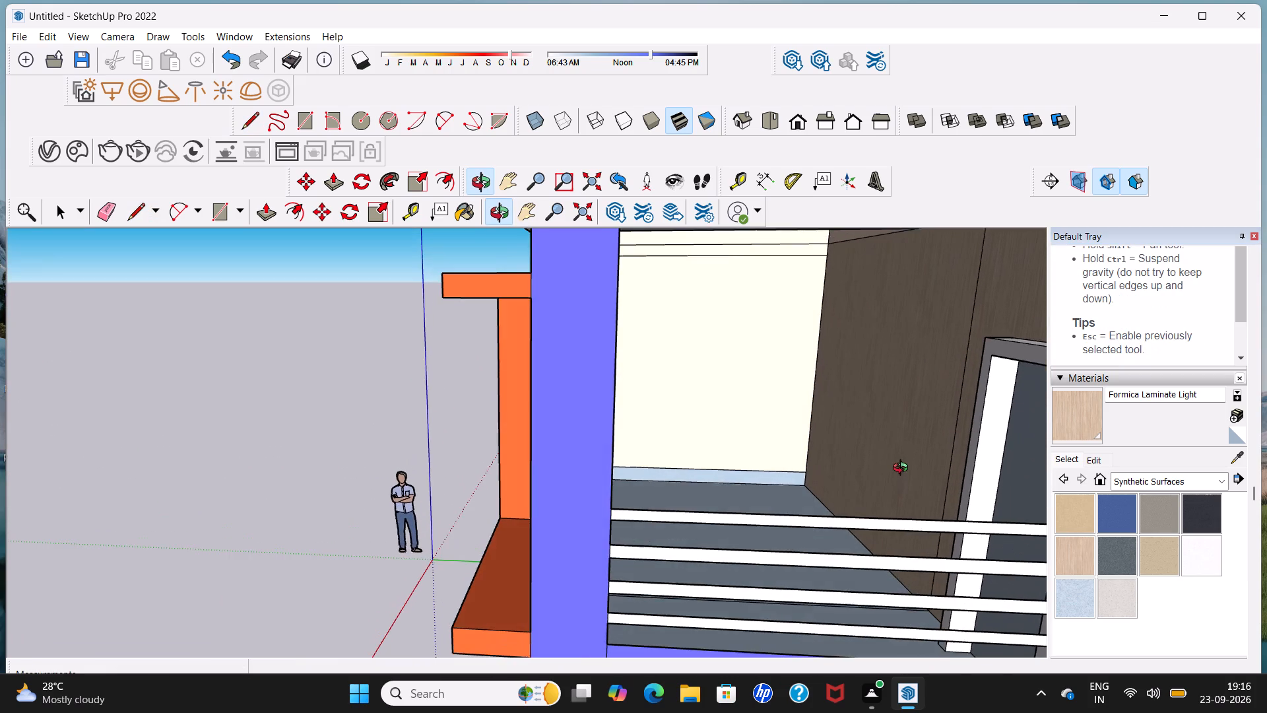
{"action": "middle_click_drag", "start_coordinate": [903, 469], "coordinate": [816, 500]}
{"action": "scroll", "coordinate": [816, 501], "scroll_direction": "down", "scroll_amount": 5}
{"action": "middle_click_drag", "start_coordinate": [816, 506], "coordinate": [811, 532]}
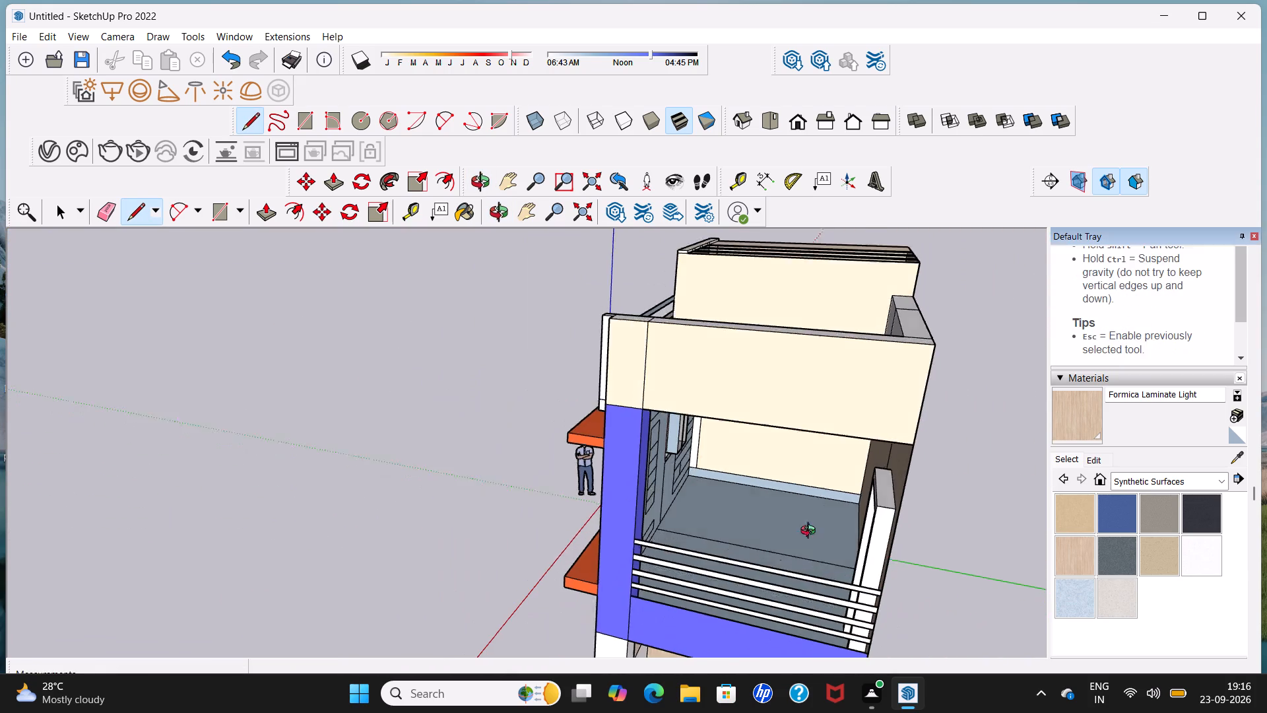
{"action": "middle_click_drag", "start_coordinate": [811, 532], "coordinate": [794, 590]}
{"action": "scroll", "coordinate": [794, 589], "scroll_direction": "up", "scroll_amount": 3}
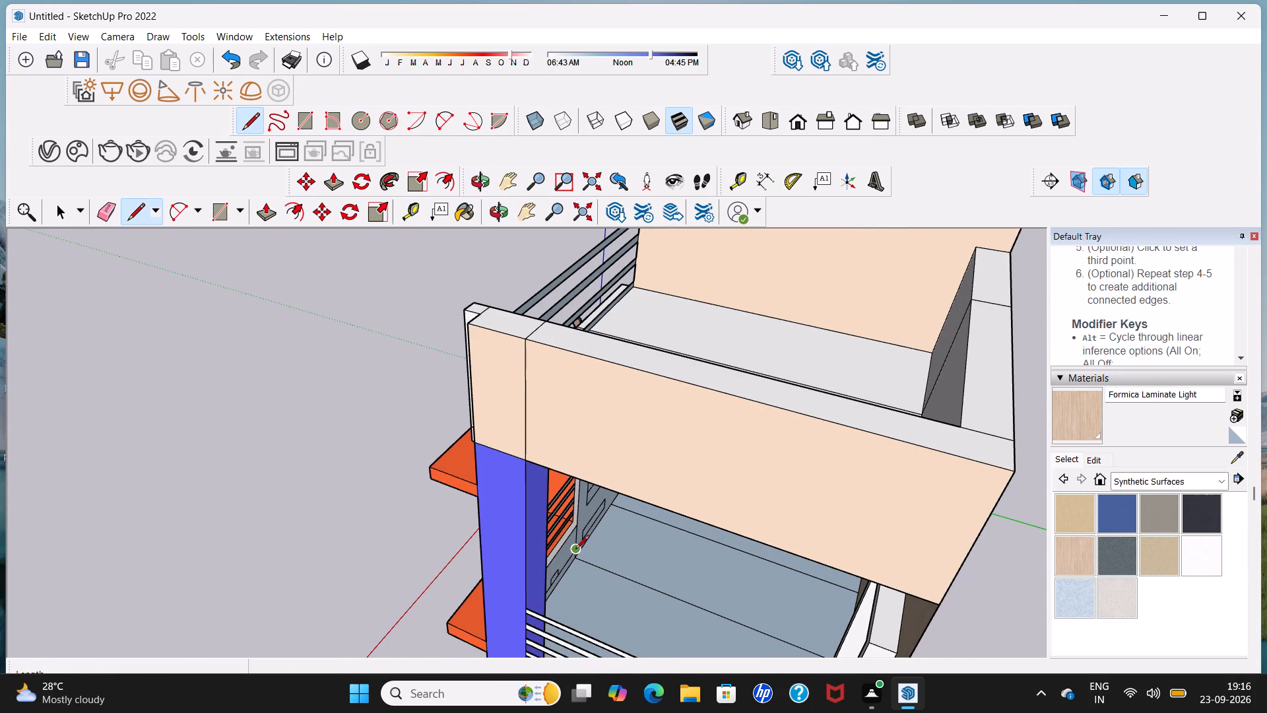
{"action": "left_click", "coordinate": [575, 560]}
{"action": "scroll", "coordinate": [724, 604], "scroll_direction": "down", "scroll_amount": 4}
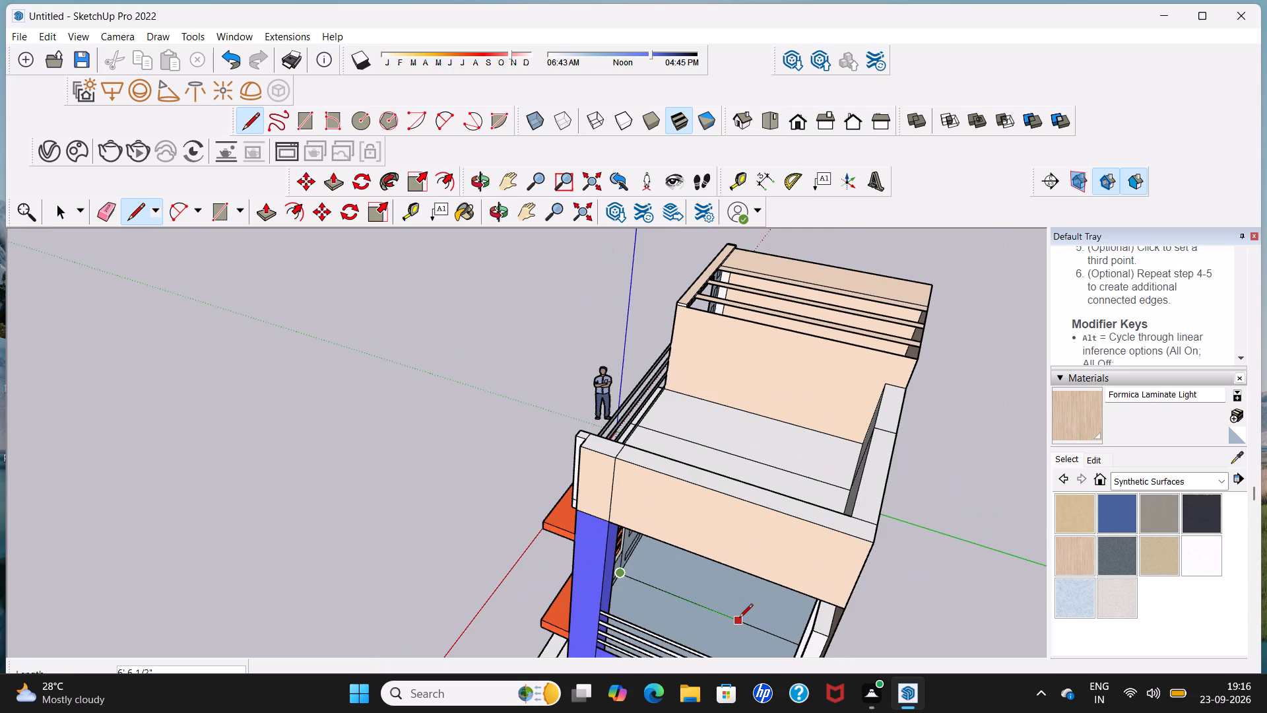
{"action": "middle_click_drag", "start_coordinate": [741, 619], "coordinate": [845, 621]}
{"action": "scroll", "coordinate": [847, 588], "scroll_direction": "up", "scroll_amount": 4}
{"action": "scroll", "coordinate": [813, 544], "scroll_direction": "up", "scroll_amount": 6}
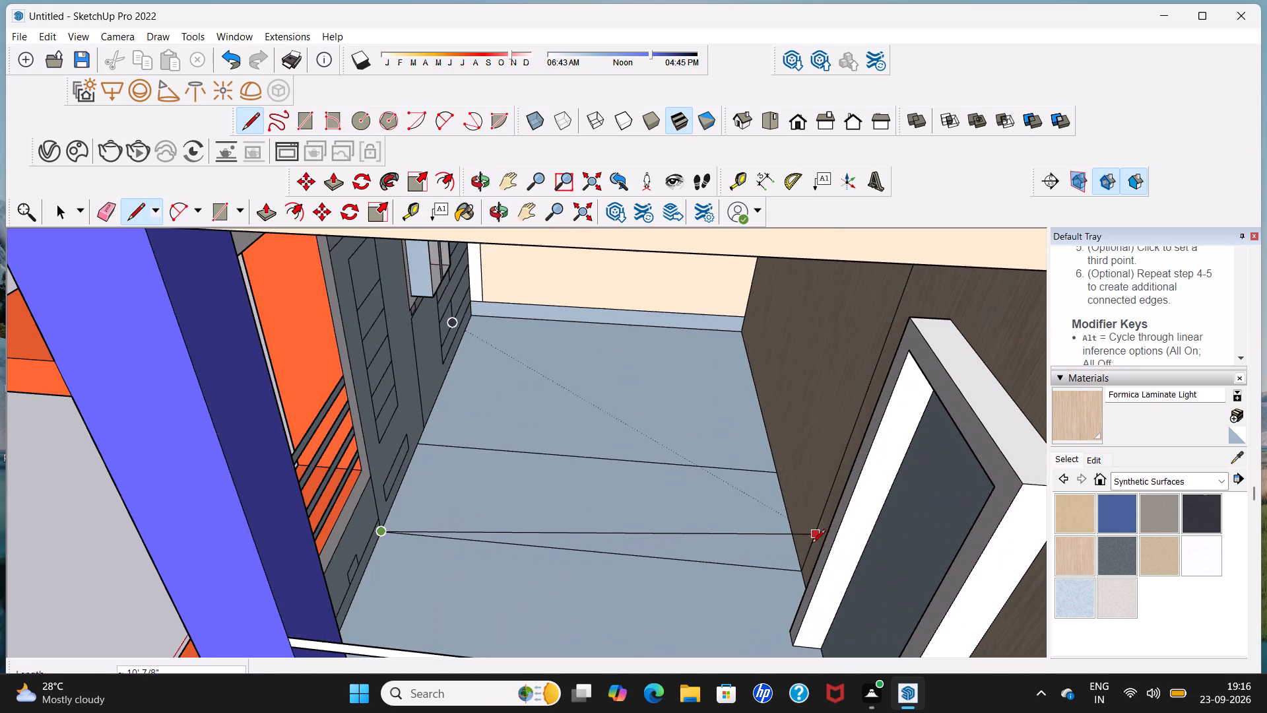
{"action": "left_click", "coordinate": [797, 574]}
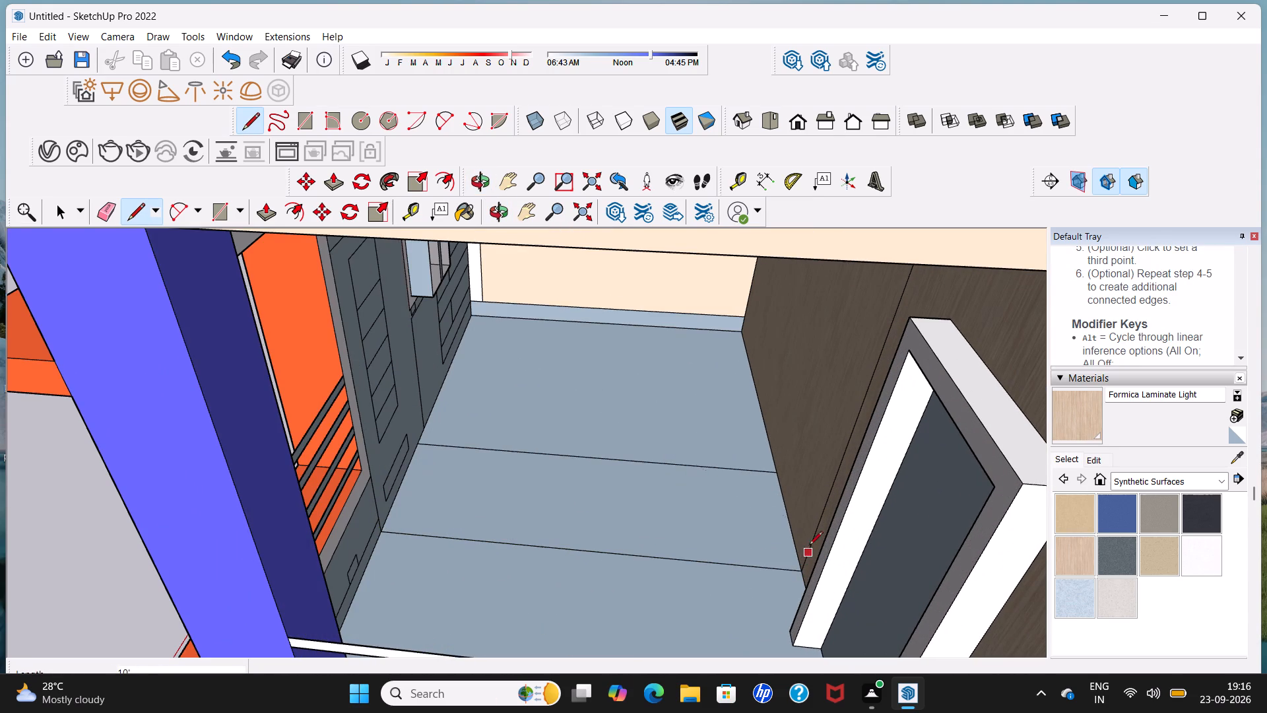
Draw a 10' line across the balcony ceiling at the wall seam beside the door and a vertical edge down the front wall to close a partition face.
{"action": "scroll", "coordinate": [891, 339], "scroll_direction": "down", "scroll_amount": 3}
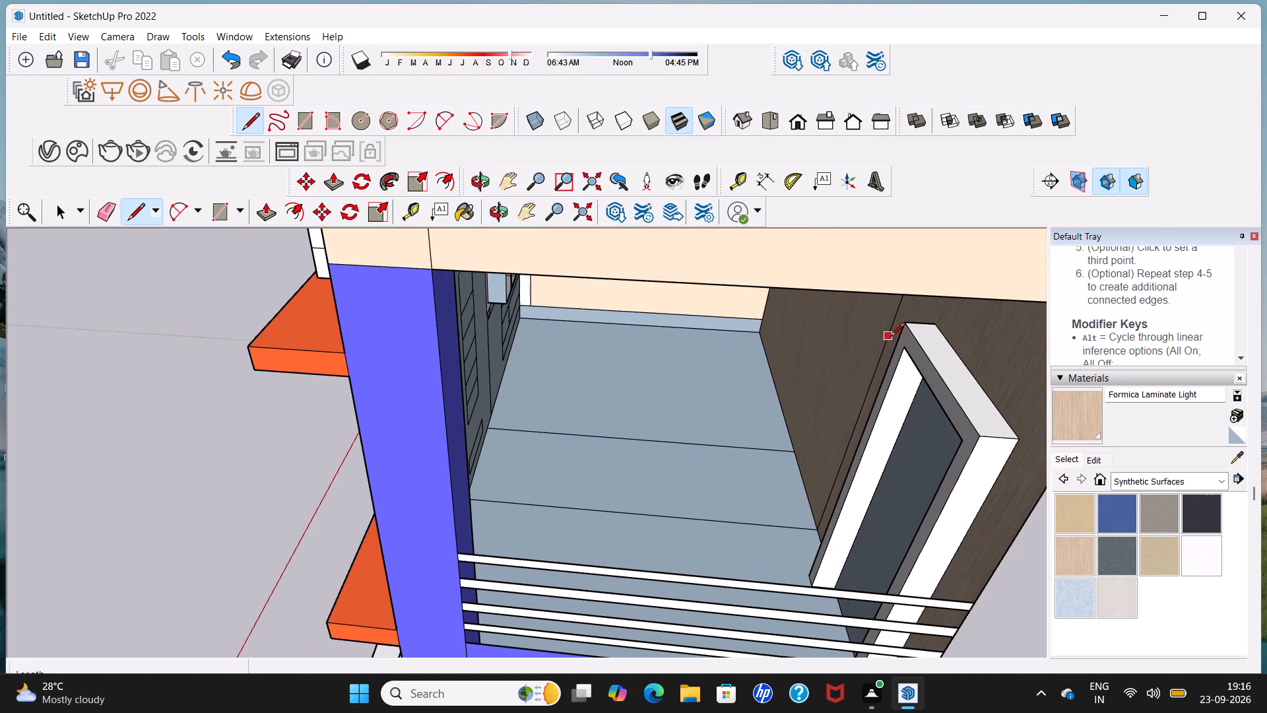
{"action": "middle_click_drag", "start_coordinate": [891, 334], "coordinate": [897, 305]}
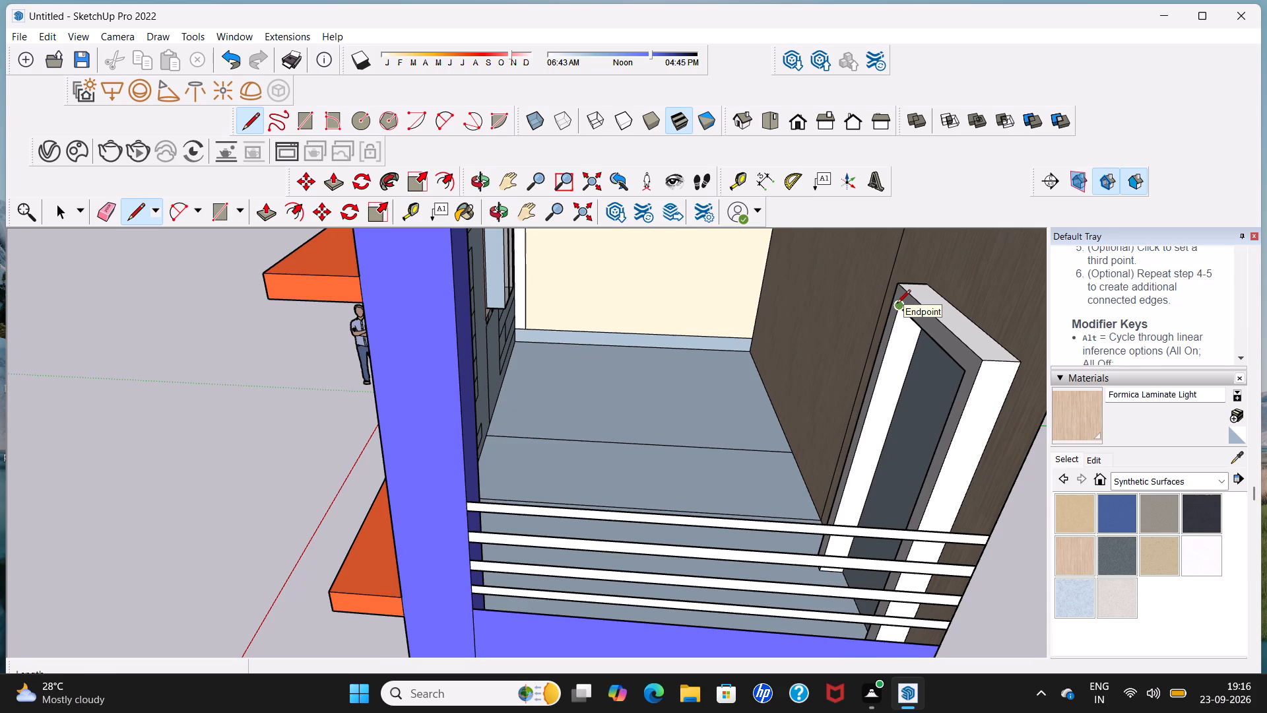
{"action": "middle_click_drag", "start_coordinate": [897, 301], "coordinate": [848, 448], "text": "shift"}
{"action": "middle_click_drag", "start_coordinate": [847, 436], "coordinate": [859, 341]}
{"action": "scroll", "coordinate": [859, 335], "scroll_direction": "up", "scroll_amount": 1}
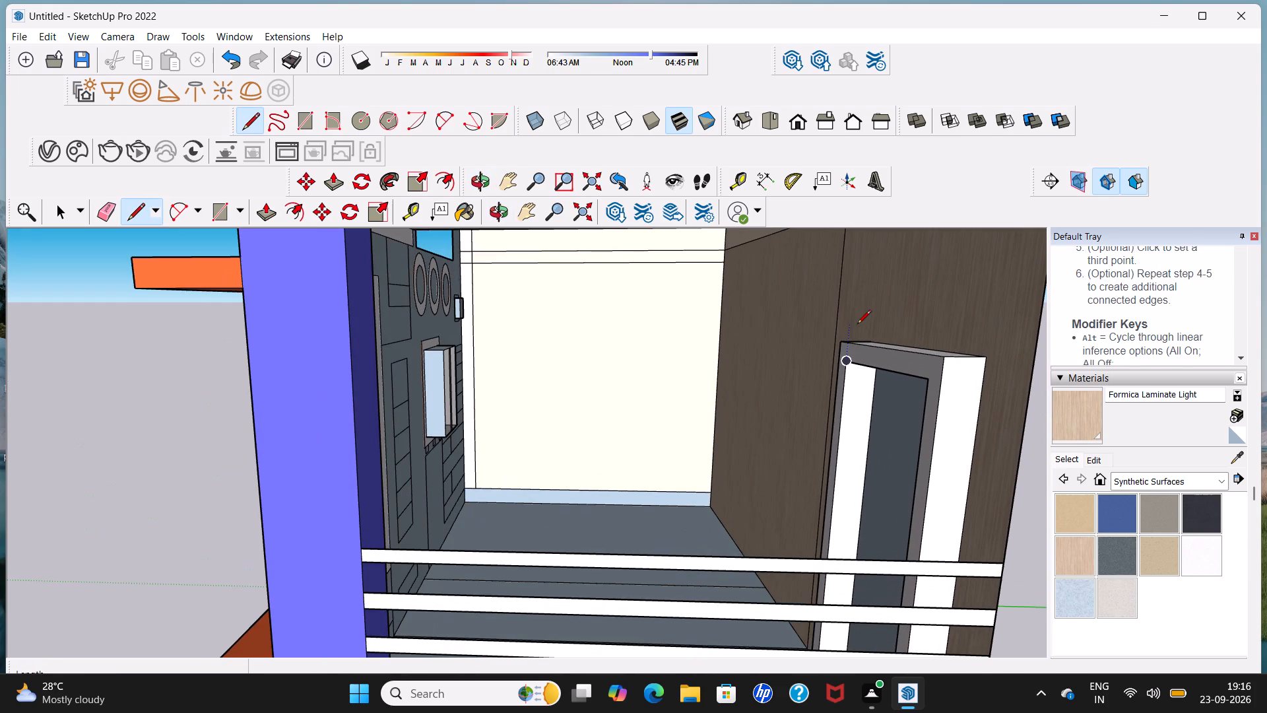
{"action": "middle_click_drag", "start_coordinate": [857, 294], "coordinate": [843, 436], "text": "shift"}
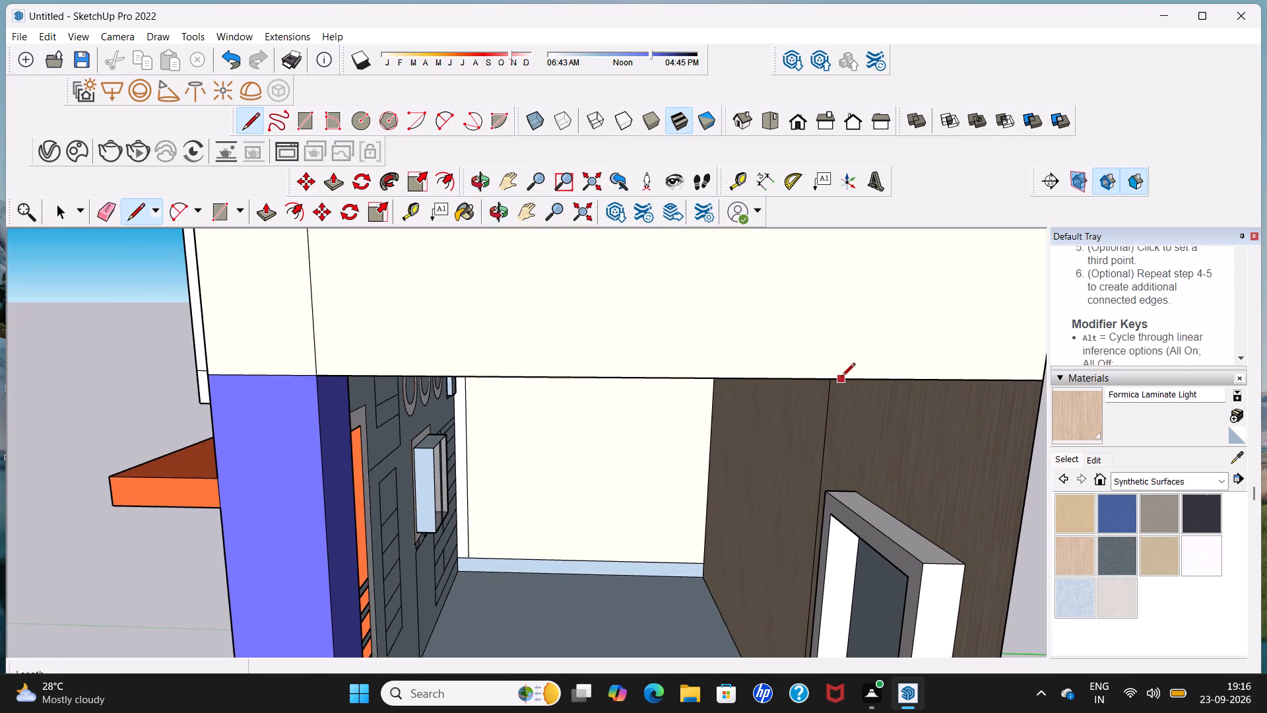
{"action": "middle_click_drag", "start_coordinate": [841, 378], "coordinate": [858, 292]}
{"action": "scroll", "coordinate": [838, 397], "scroll_direction": "up", "scroll_amount": 2}
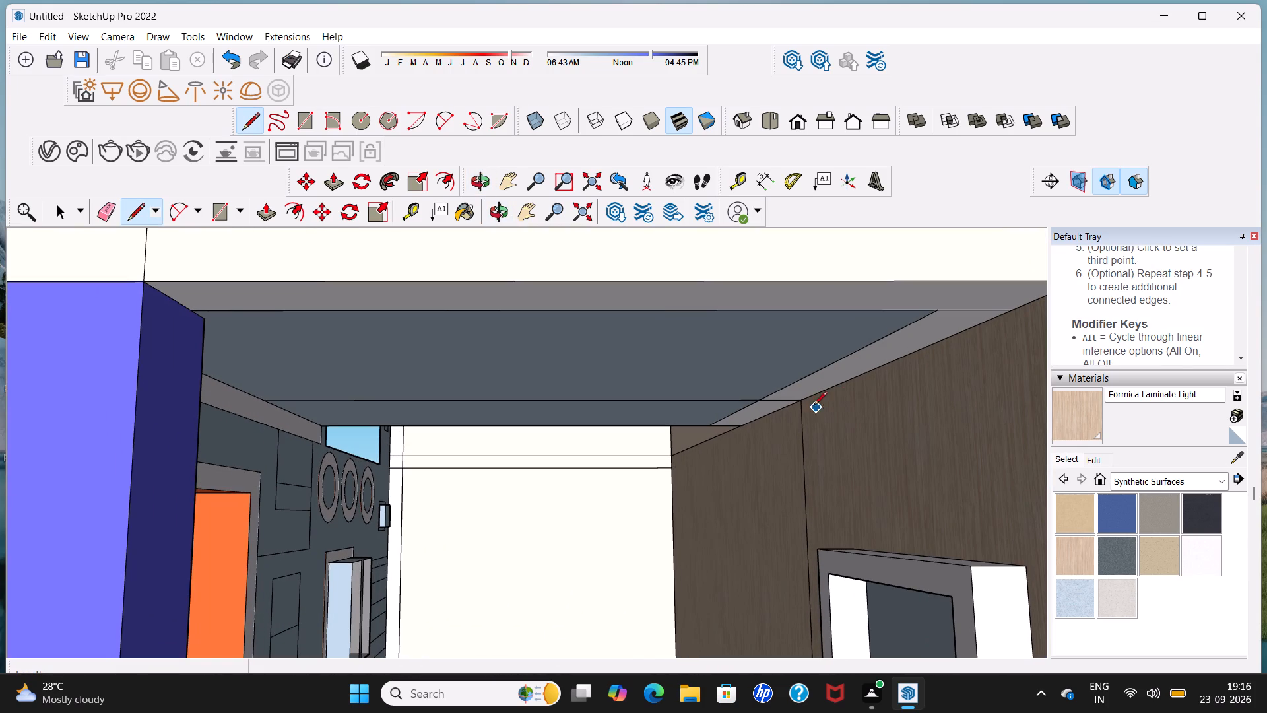
{"action": "left_click", "coordinate": [803, 402]}
{"action": "left_click", "coordinate": [270, 403]}
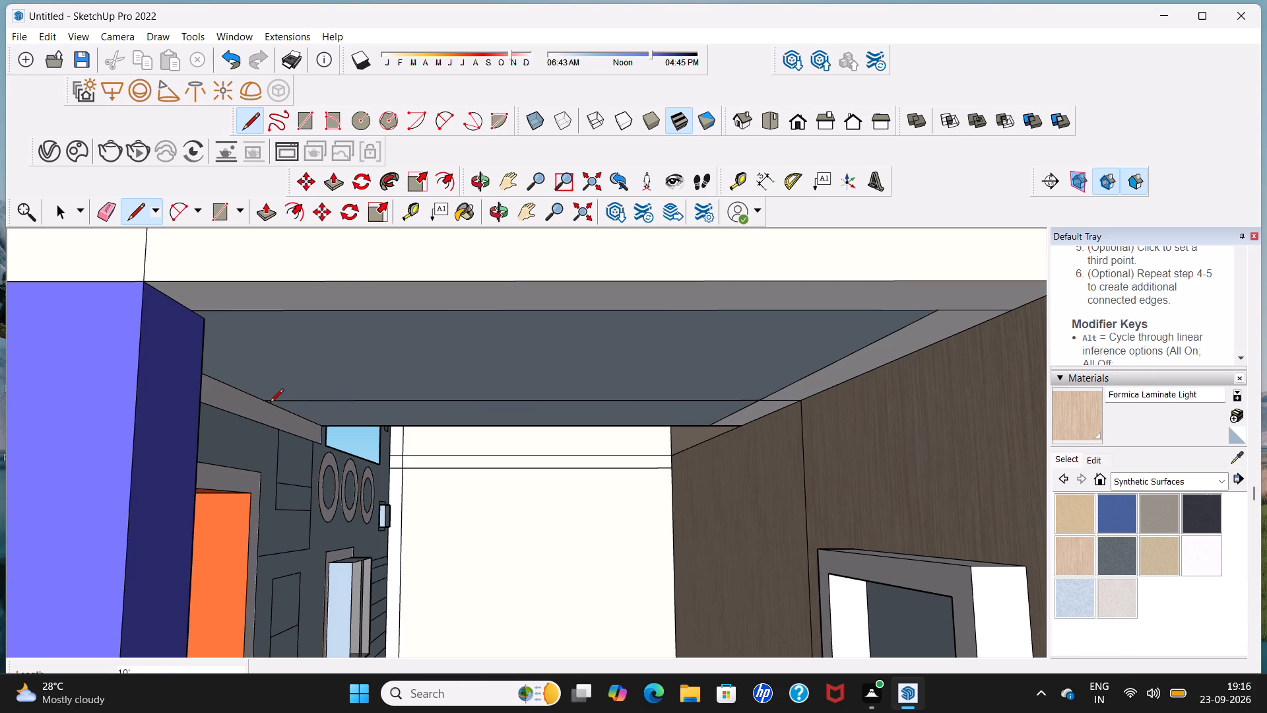
{"action": "left_click", "coordinate": [267, 403]}
{"action": "left_click", "coordinate": [265, 477]}
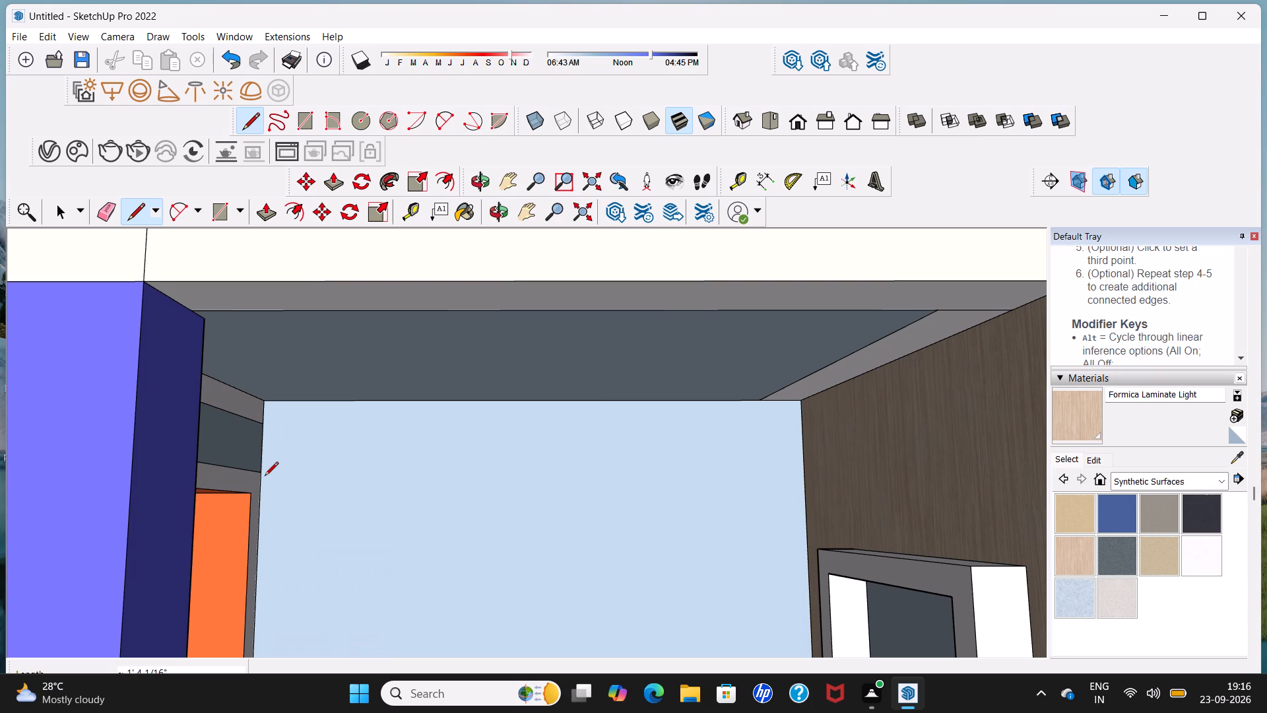
{"action": "scroll", "coordinate": [265, 477], "scroll_direction": "down", "scroll_amount": 15}
{"action": "key", "text": "space"}
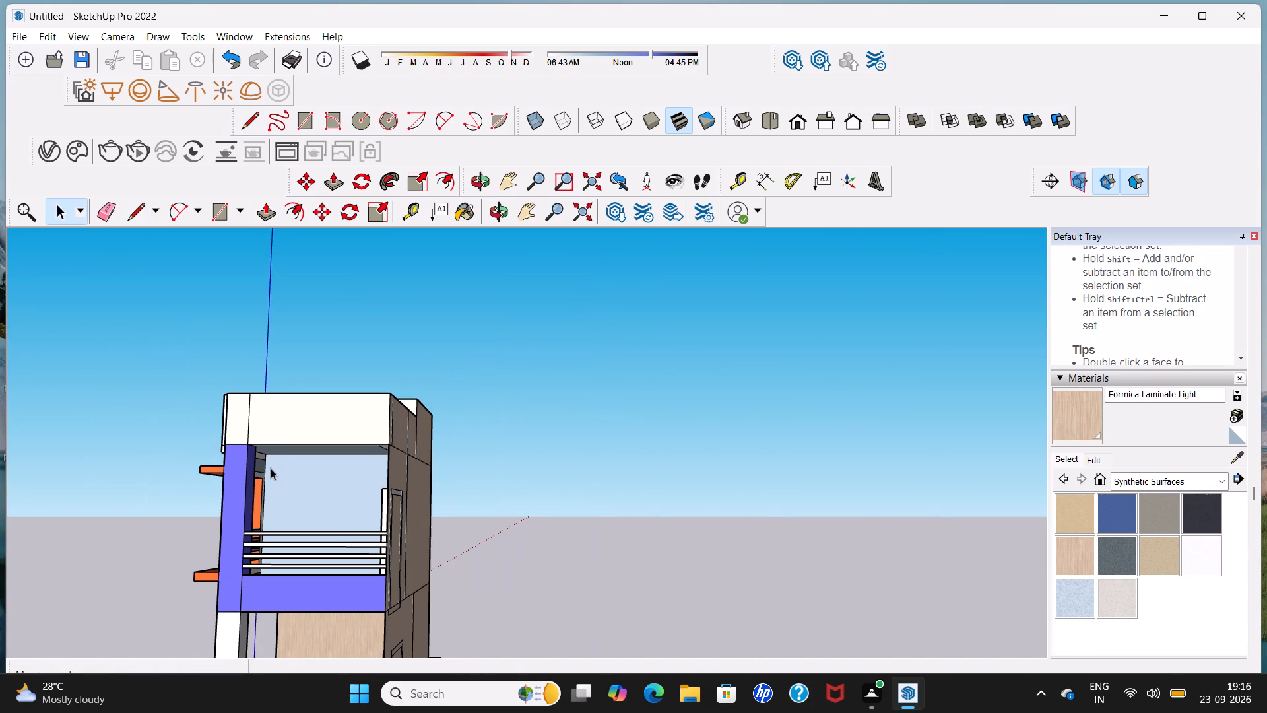
{"action": "middle_click_drag", "start_coordinate": [211, 494], "coordinate": [722, 513]}
{"action": "scroll", "coordinate": [735, 516], "scroll_direction": "down", "scroll_amount": 3}
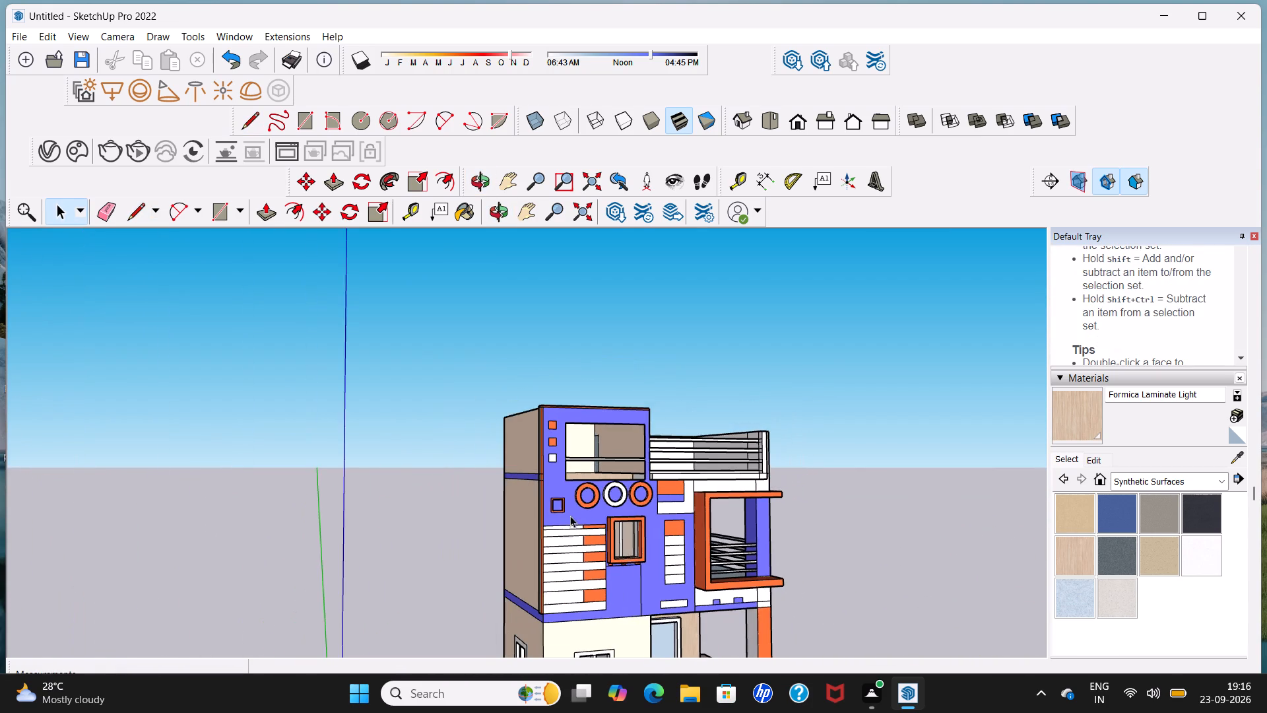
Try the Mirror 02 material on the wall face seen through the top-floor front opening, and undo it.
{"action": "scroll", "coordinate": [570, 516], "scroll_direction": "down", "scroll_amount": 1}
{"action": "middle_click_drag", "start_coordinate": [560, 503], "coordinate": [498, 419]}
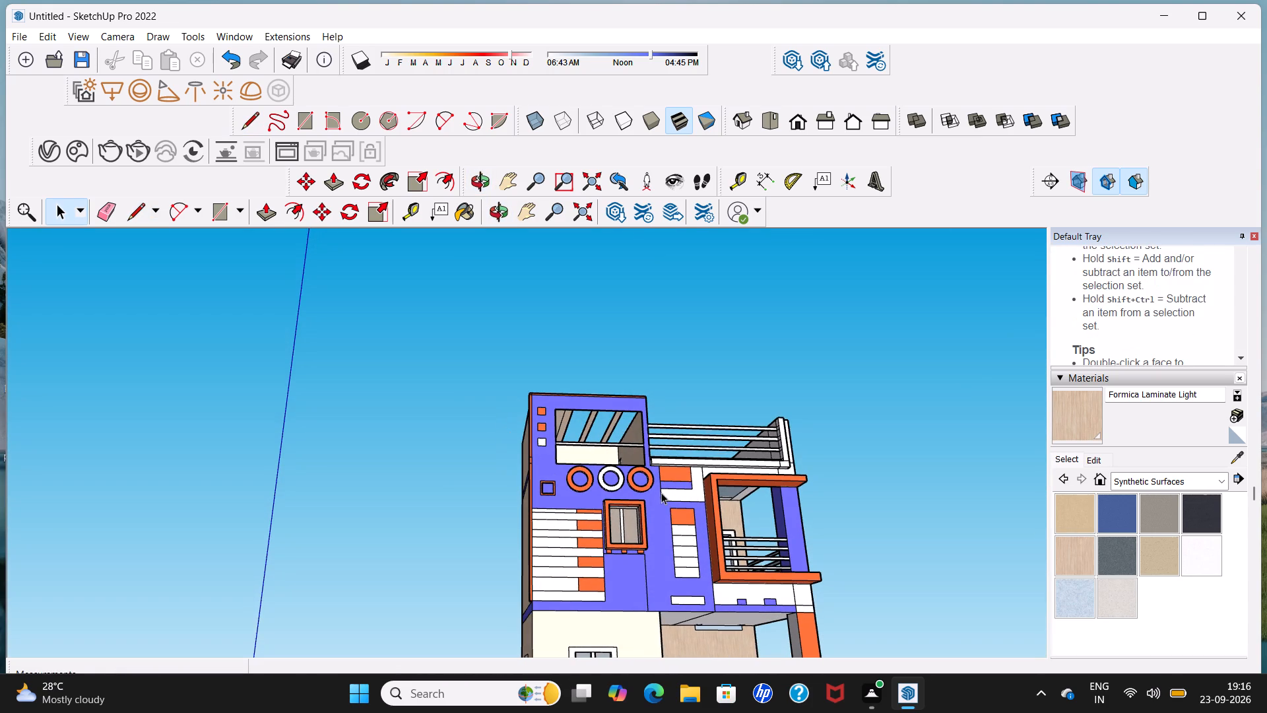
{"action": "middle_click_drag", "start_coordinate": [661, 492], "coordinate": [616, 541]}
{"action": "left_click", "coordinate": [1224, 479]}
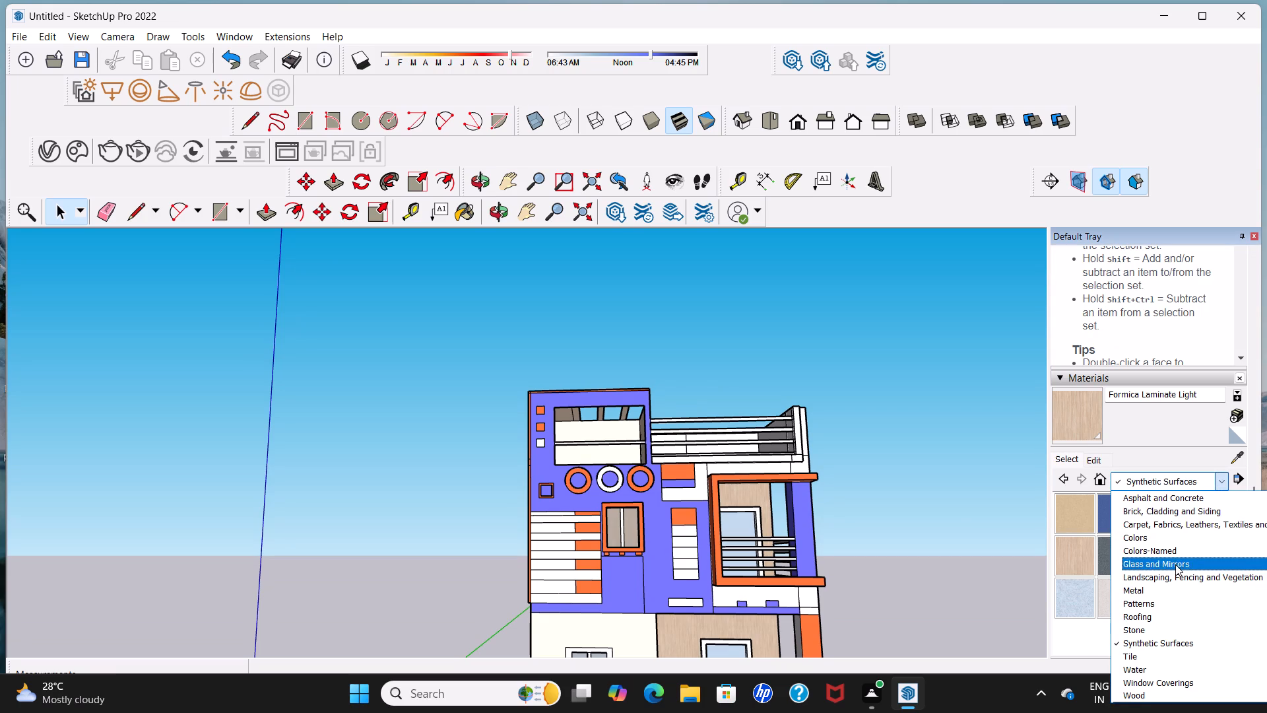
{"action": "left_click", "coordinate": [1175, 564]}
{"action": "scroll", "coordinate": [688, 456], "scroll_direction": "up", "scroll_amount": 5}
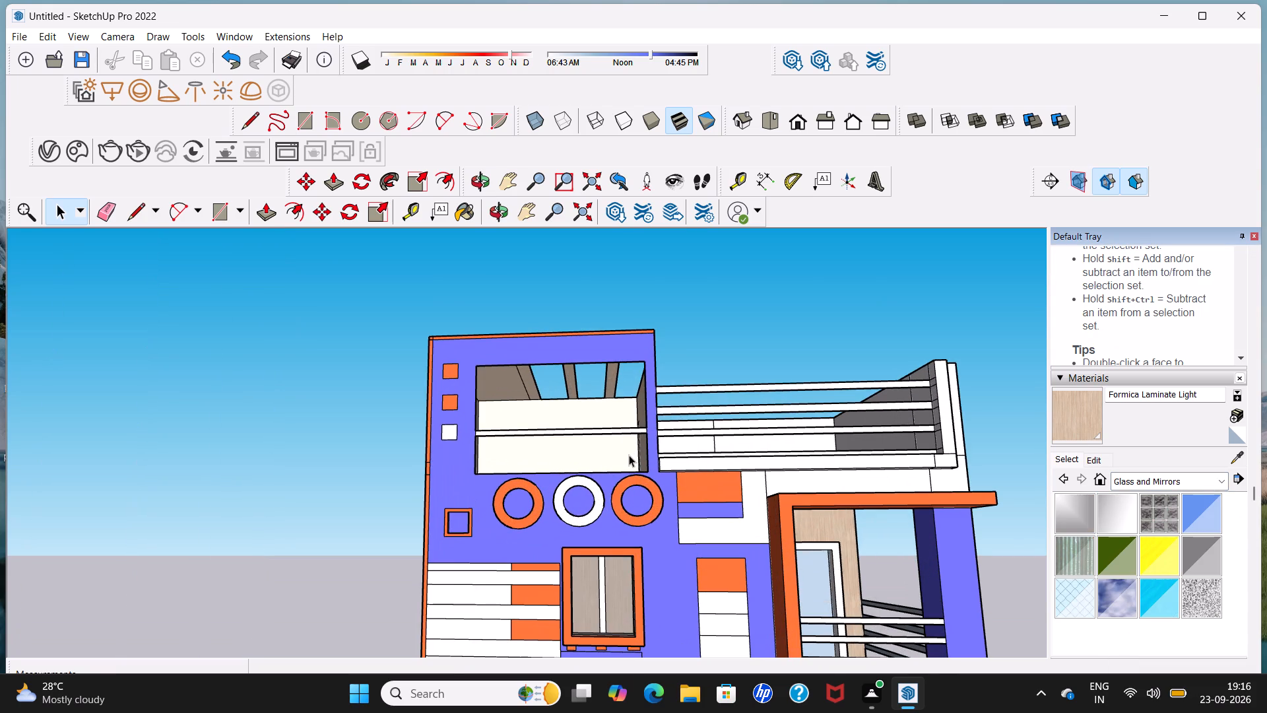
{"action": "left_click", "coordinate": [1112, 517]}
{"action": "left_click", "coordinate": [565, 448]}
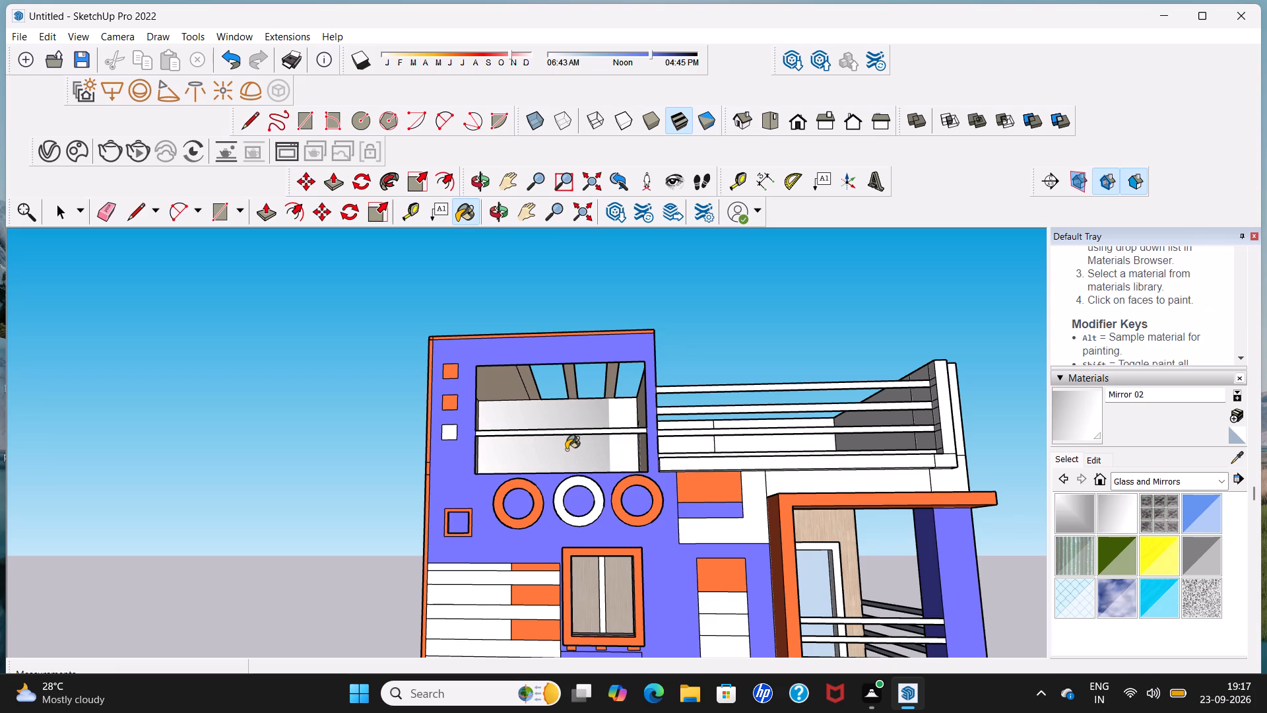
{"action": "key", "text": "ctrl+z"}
Draw a vertical line from the top-floor opening's rail down to its bottom edge to close a panel face below the rail.
{"action": "scroll", "coordinate": [581, 447], "scroll_direction": "up", "scroll_amount": 5}
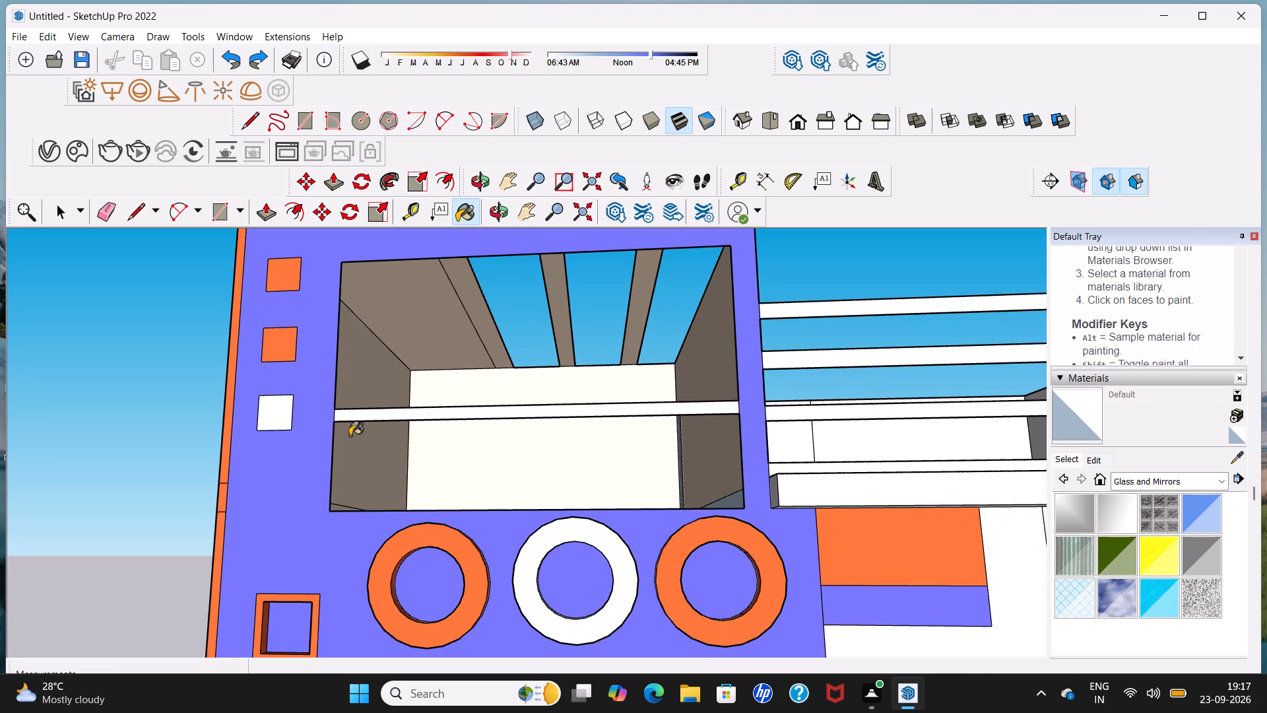
{"action": "key", "text": "space"}
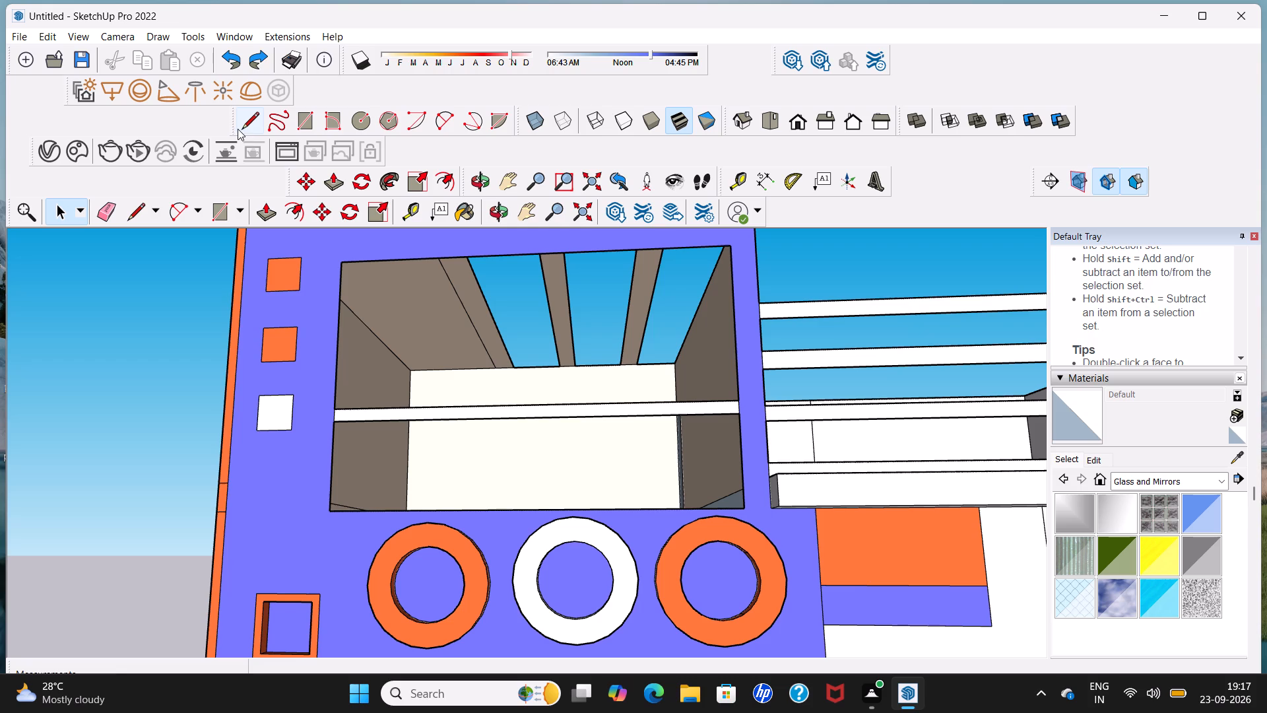
{"action": "left_click", "coordinate": [246, 126]}
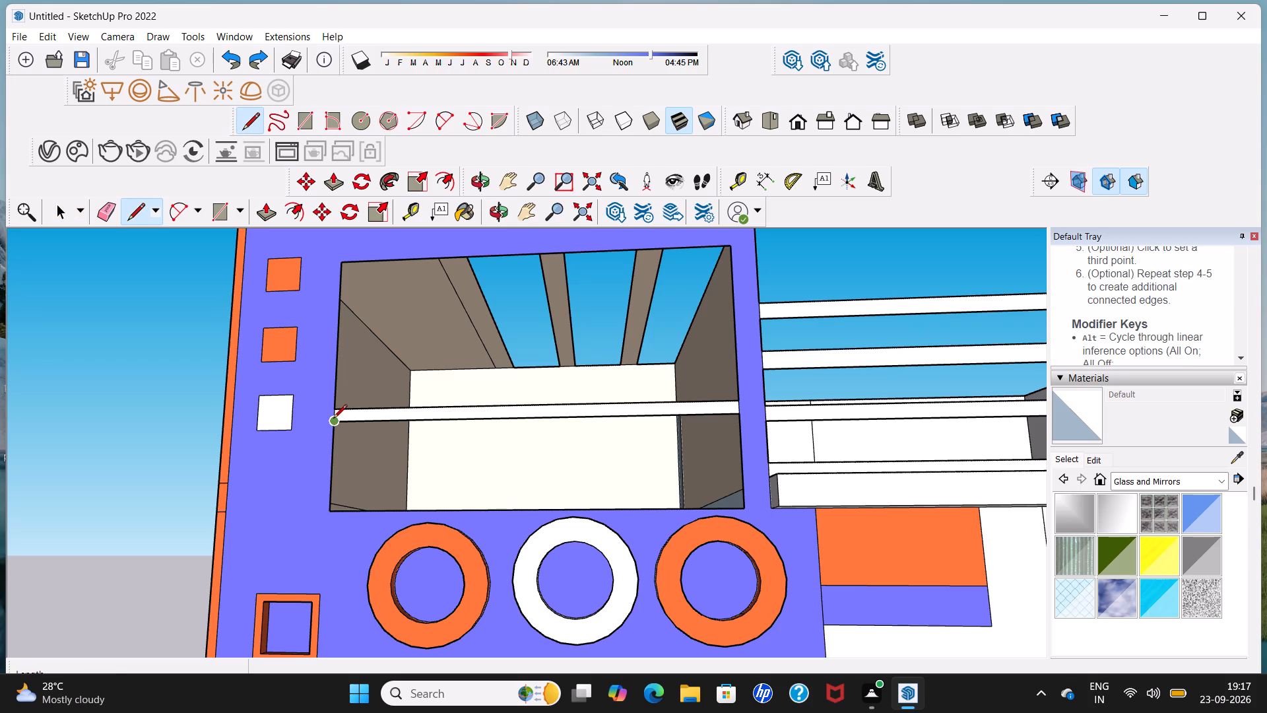
{"action": "left_click", "coordinate": [333, 419]}
{"action": "left_click", "coordinate": [333, 516]}
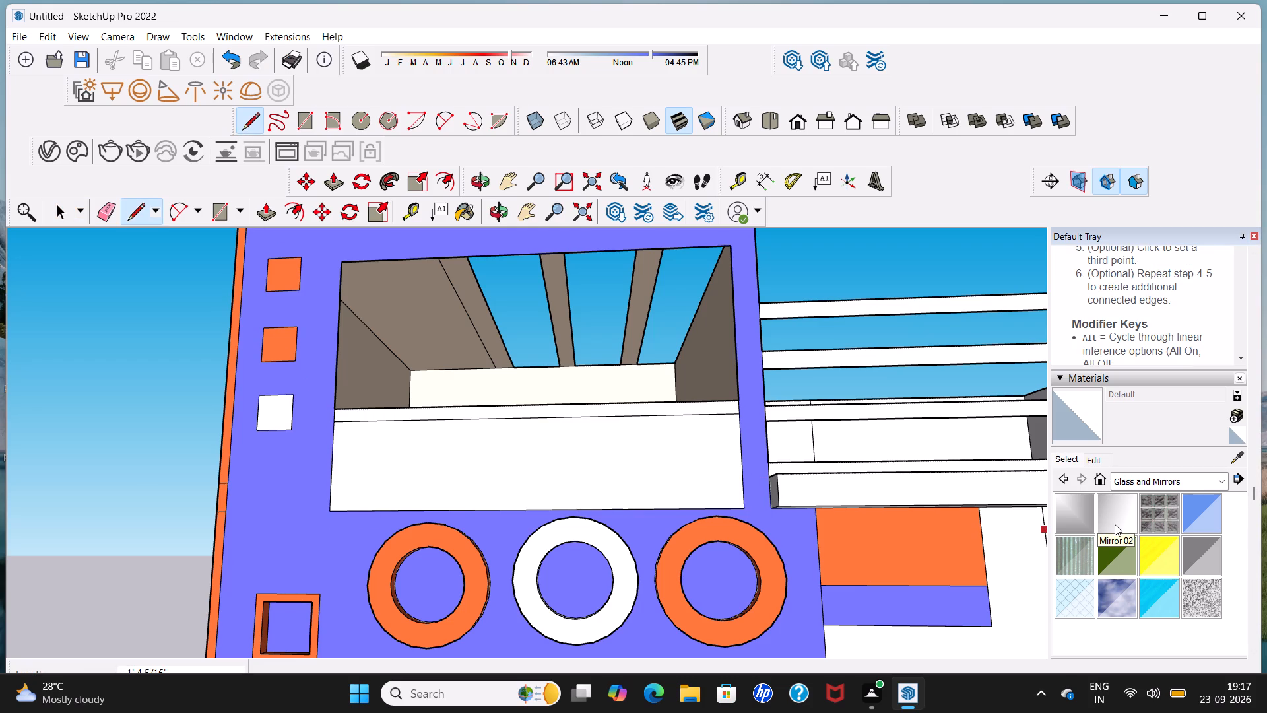
Apply Translucent Glass Sky Reflection to the panel below the rail in the top-floor opening.
{"action": "left_click", "coordinate": [1114, 599]}
{"action": "left_click", "coordinate": [690, 457]}
{"action": "scroll", "coordinate": [696, 454], "scroll_direction": "down", "scroll_amount": 11}
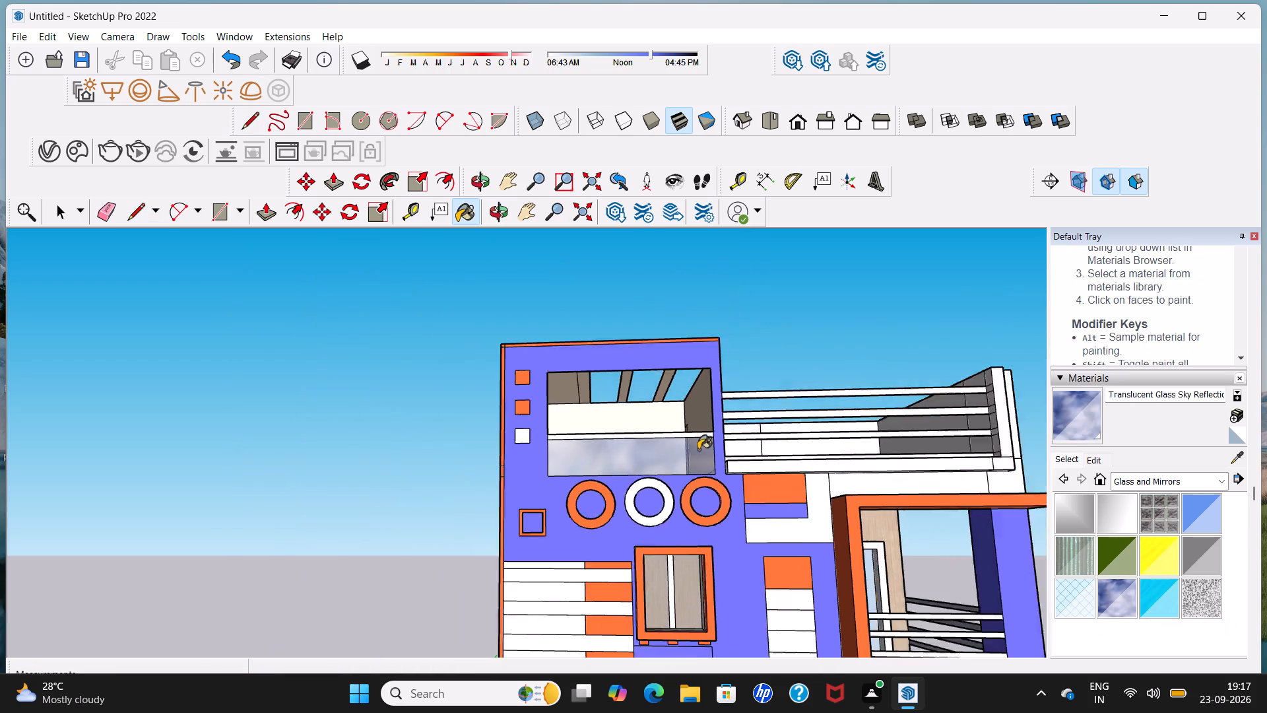
Examine the whole house exterior from the front, the side and below.
{"action": "scroll", "coordinate": [698, 450], "scroll_direction": "down", "scroll_amount": 10}
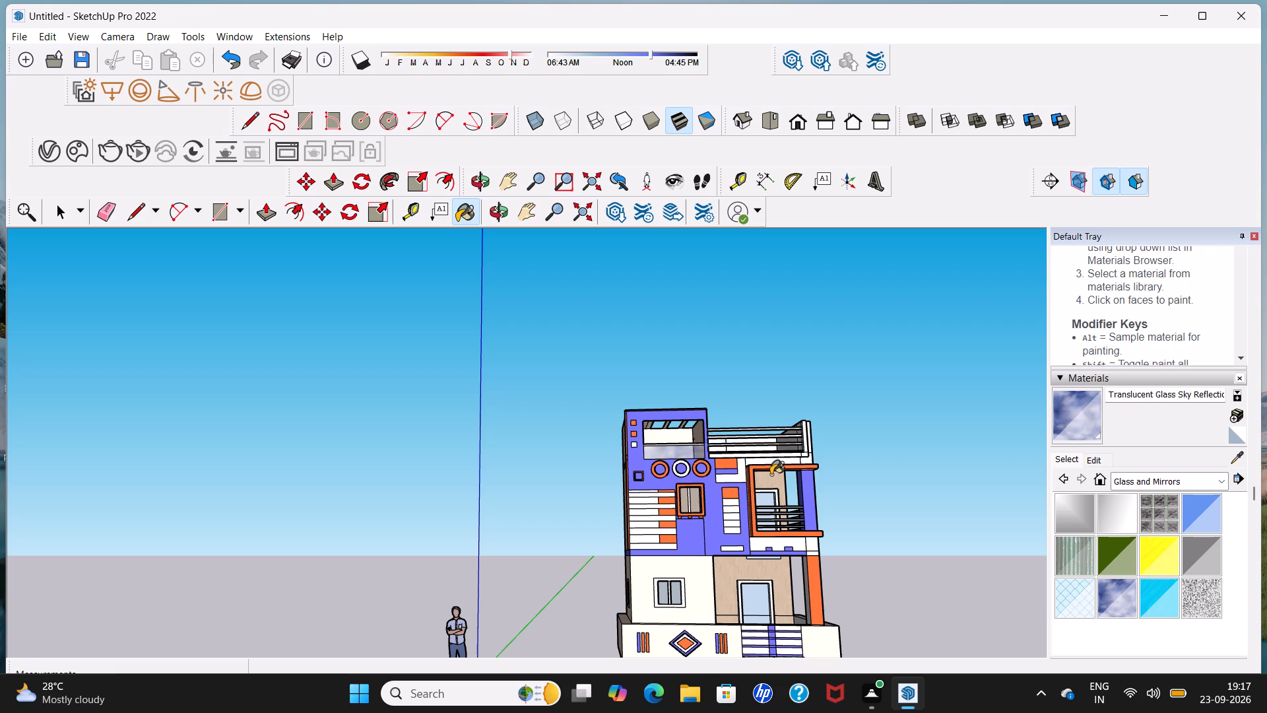
{"action": "middle_click_drag", "start_coordinate": [878, 423], "coordinate": [836, 453]}
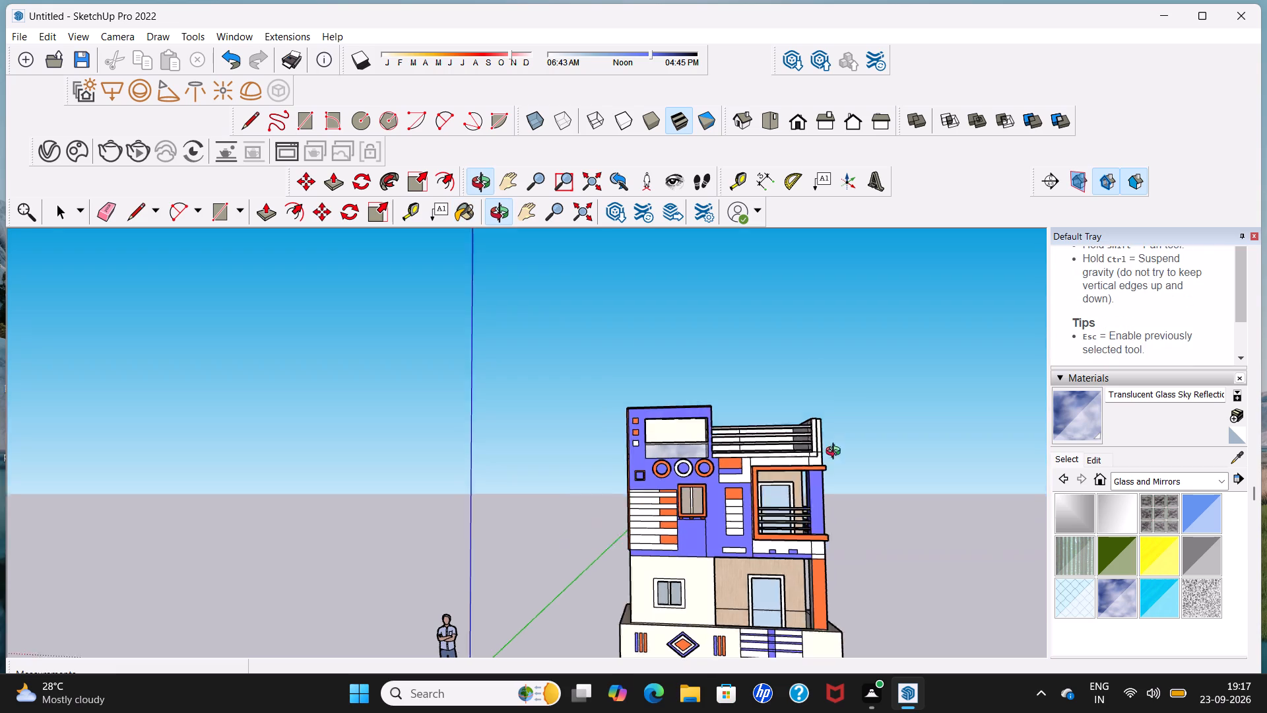
{"action": "middle_click_drag", "start_coordinate": [836, 453], "coordinate": [692, 443]}
{"action": "key", "text": "space"}
{"action": "middle_click_drag", "start_coordinate": [689, 496], "coordinate": [698, 407]}
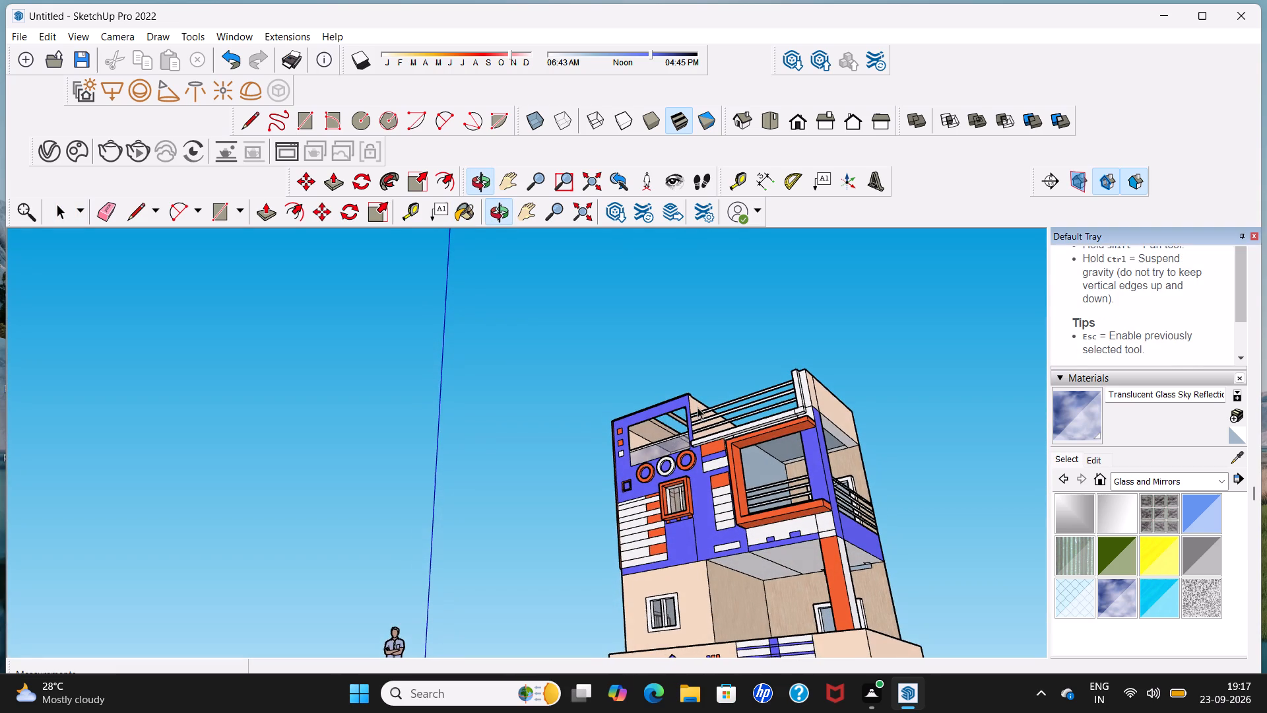
{"action": "middle_click_drag", "start_coordinate": [706, 502], "coordinate": [762, 459], "text": "shift"}
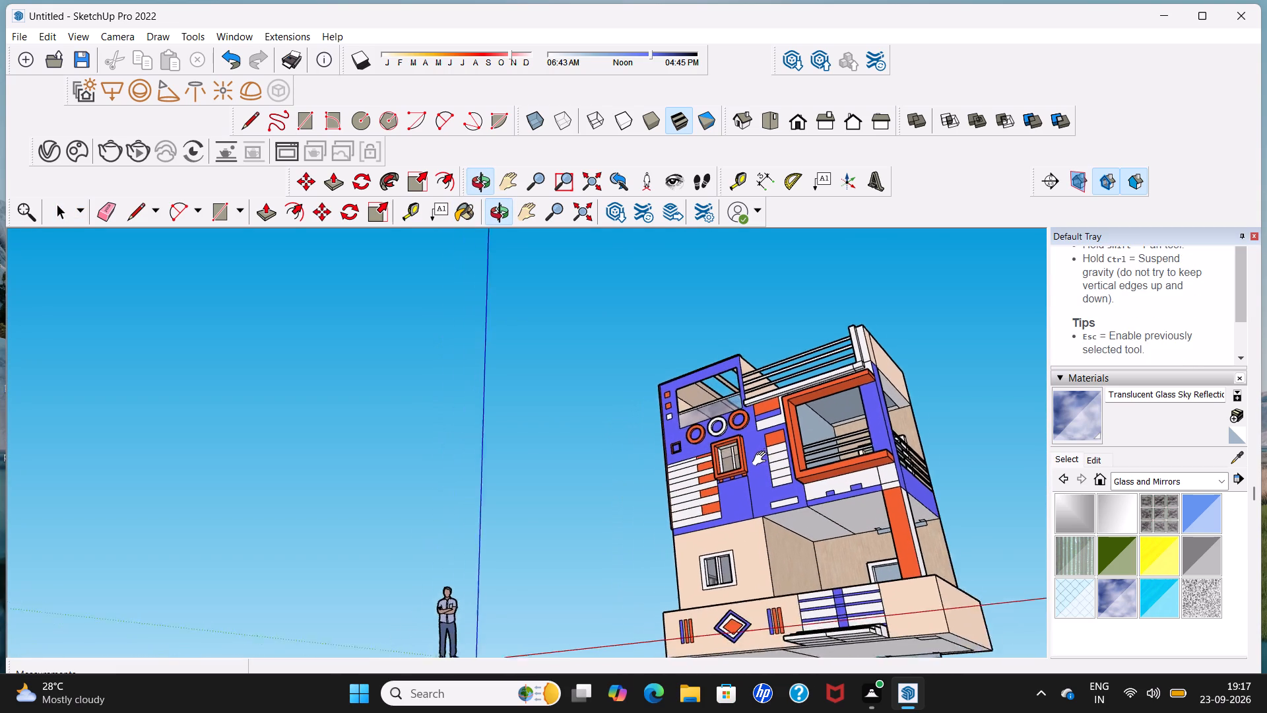
{"action": "middle_click_drag", "start_coordinate": [762, 459], "coordinate": [783, 447], "text": "shift"}
{"action": "middle_click_drag", "start_coordinate": [781, 472], "coordinate": [877, 503]}
{"action": "middle_click_drag", "start_coordinate": [781, 574], "coordinate": [822, 578]}
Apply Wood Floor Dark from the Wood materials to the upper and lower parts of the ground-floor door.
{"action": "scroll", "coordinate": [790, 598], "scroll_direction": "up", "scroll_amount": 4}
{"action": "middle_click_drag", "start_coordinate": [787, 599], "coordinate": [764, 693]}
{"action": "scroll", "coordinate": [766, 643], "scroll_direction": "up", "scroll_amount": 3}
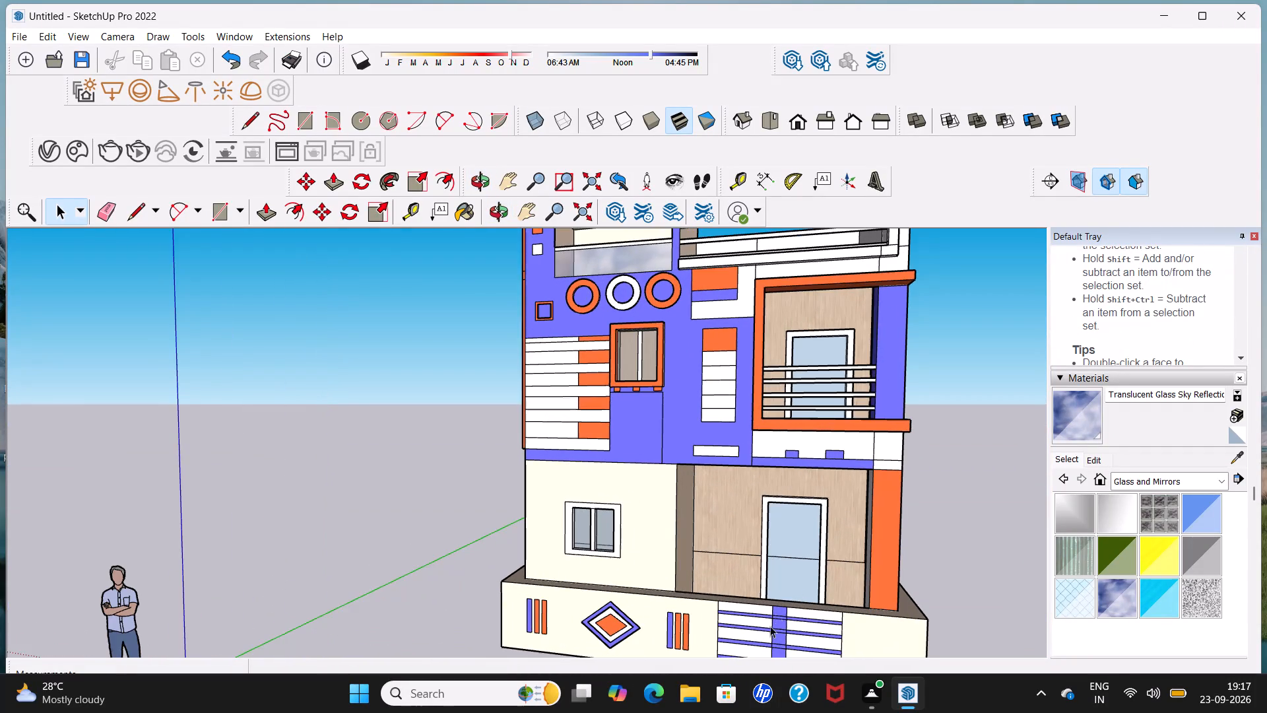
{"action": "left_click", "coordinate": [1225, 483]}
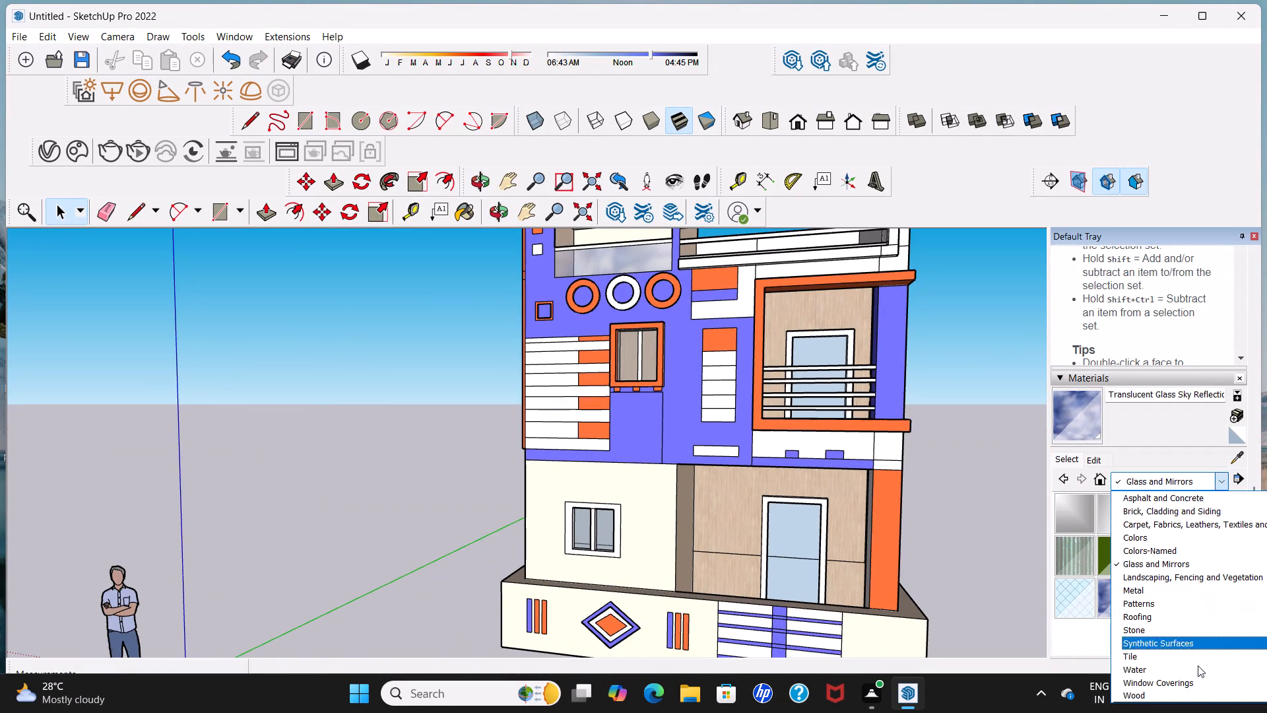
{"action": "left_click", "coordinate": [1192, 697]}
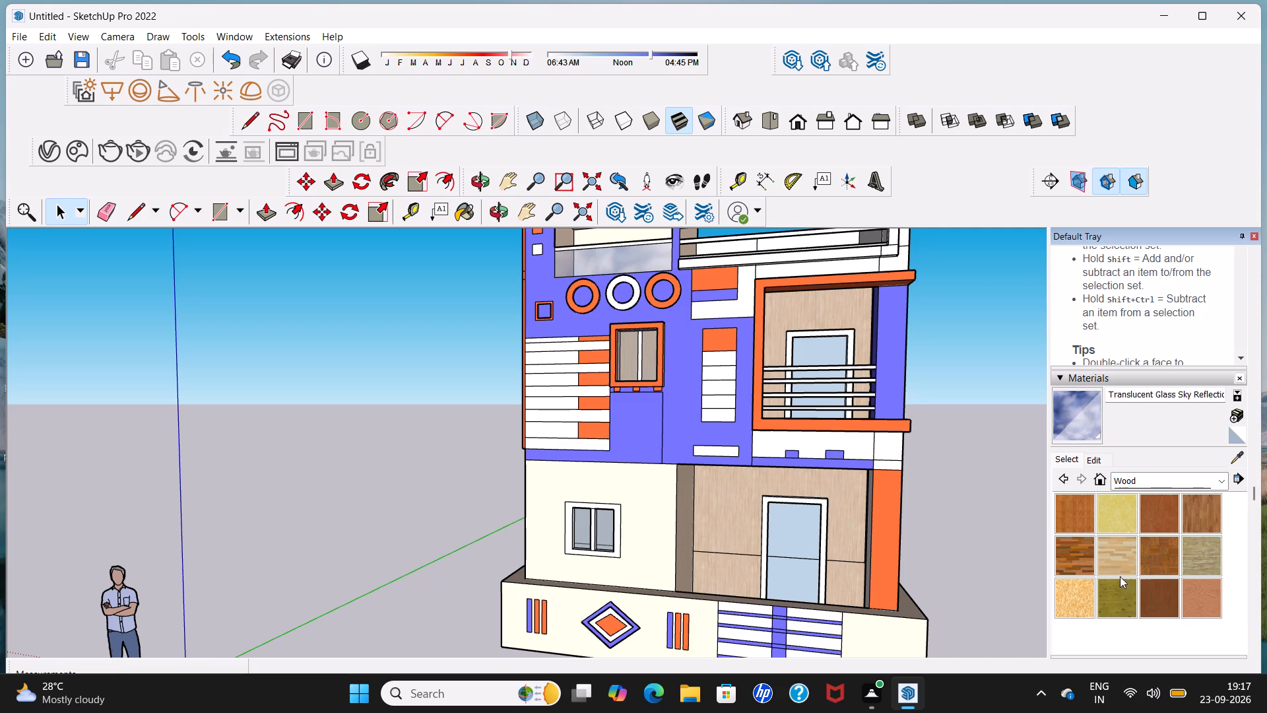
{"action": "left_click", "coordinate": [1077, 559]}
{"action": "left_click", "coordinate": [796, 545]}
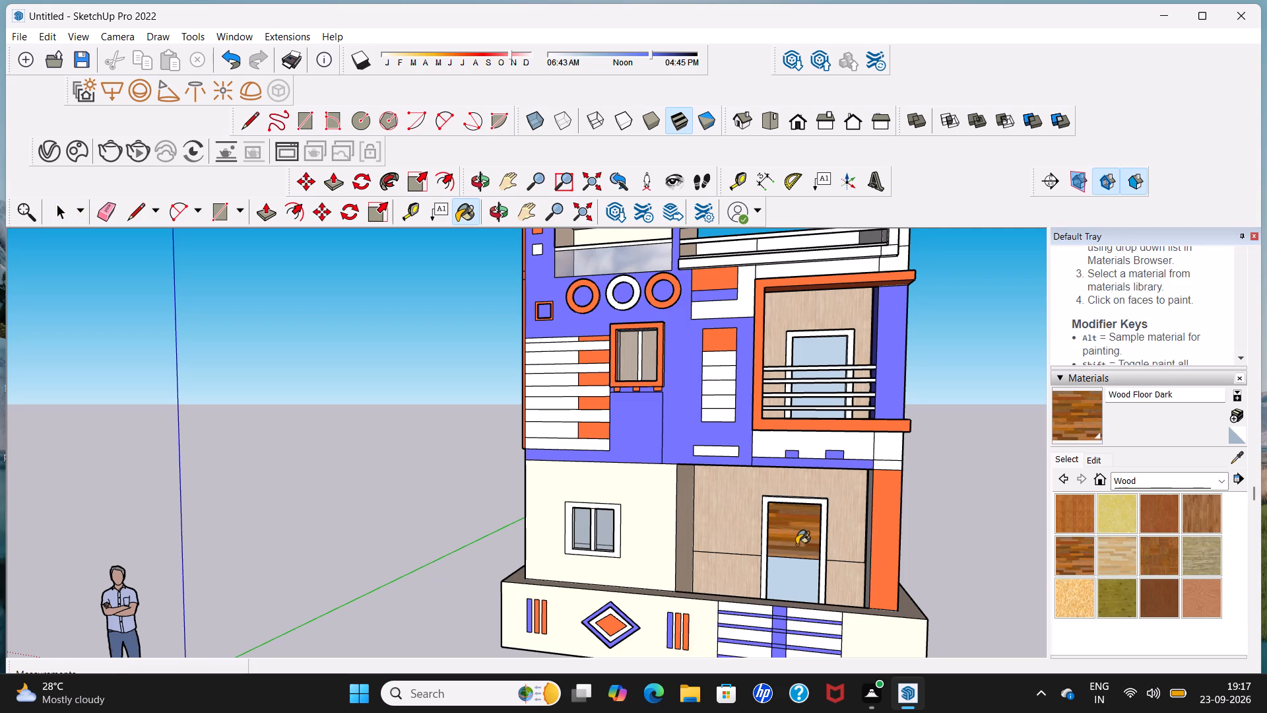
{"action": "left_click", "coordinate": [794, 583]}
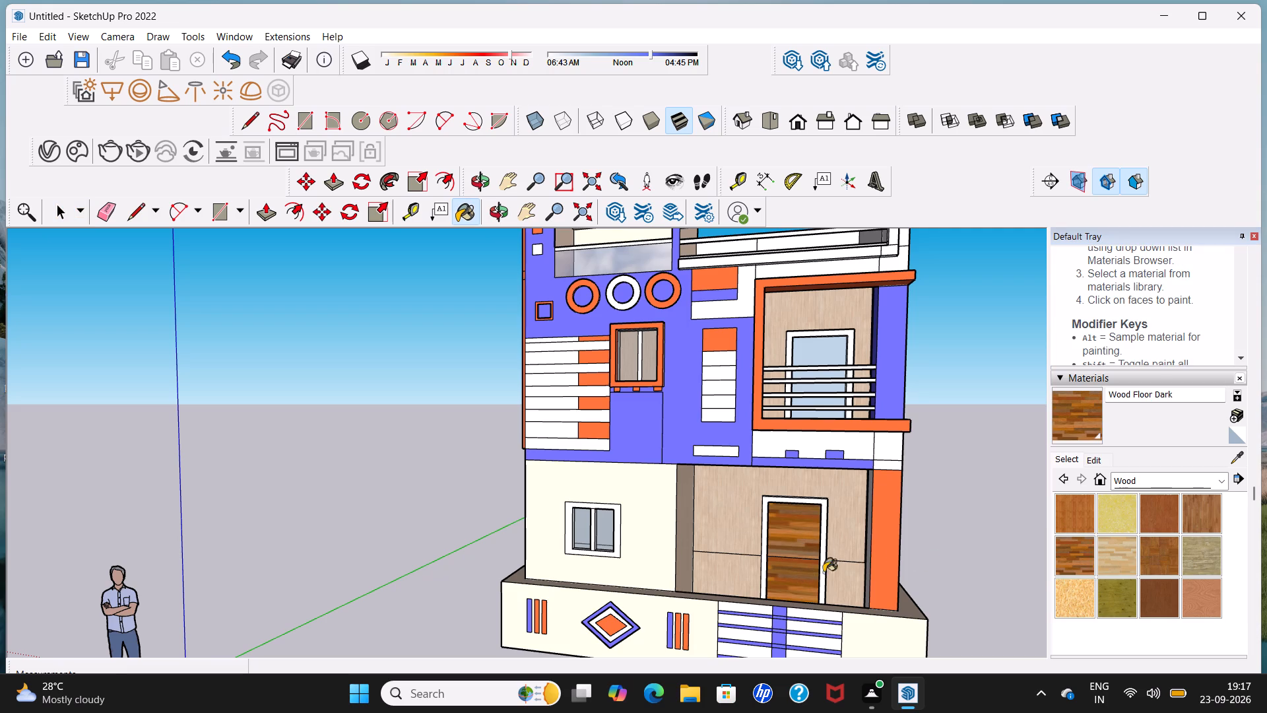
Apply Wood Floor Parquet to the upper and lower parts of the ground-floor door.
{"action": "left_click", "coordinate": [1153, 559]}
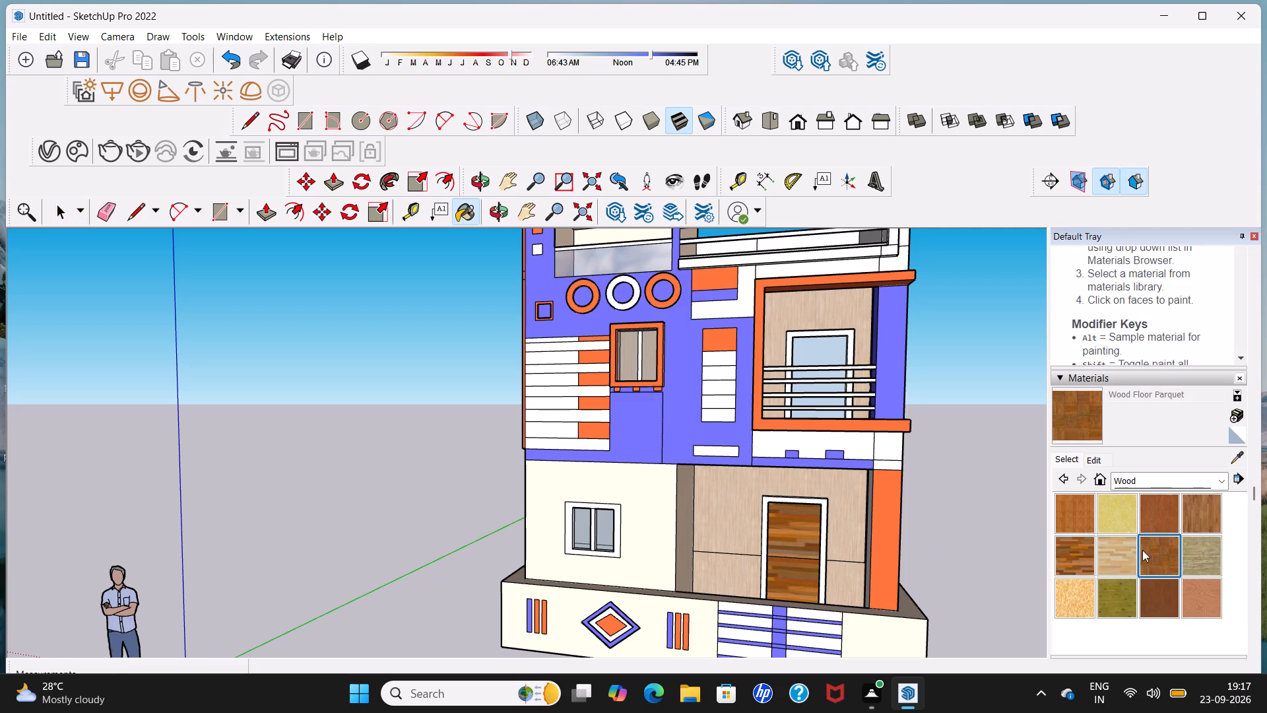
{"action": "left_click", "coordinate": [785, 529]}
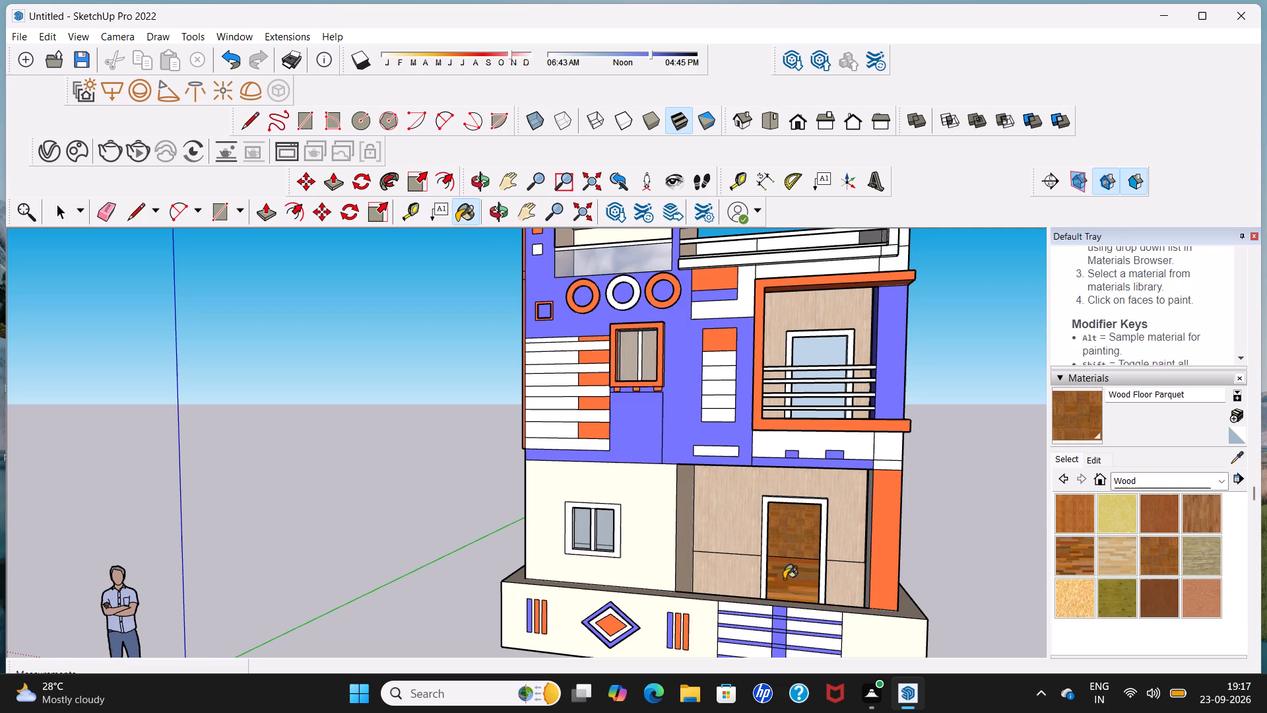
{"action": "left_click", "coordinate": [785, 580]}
Apply Wood Cherry Original to both parts of the ground-floor door and to the first-floor balcony door.
{"action": "left_click", "coordinate": [1150, 504]}
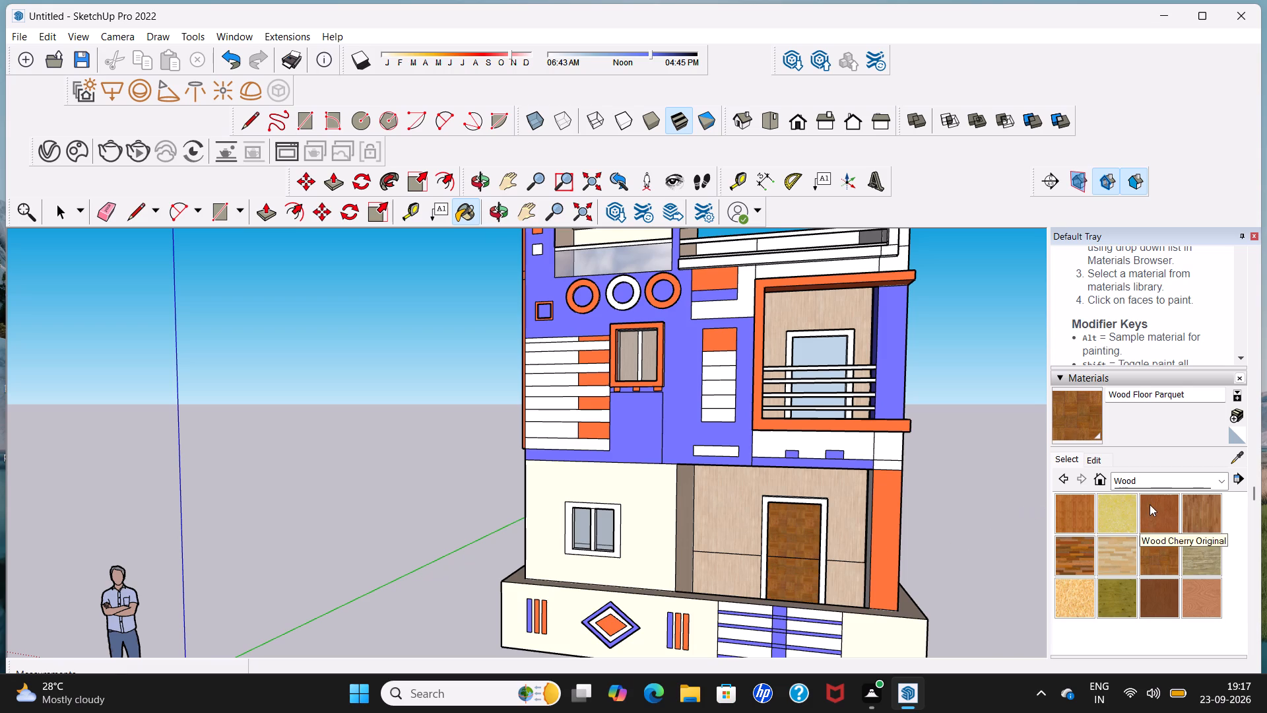
{"action": "left_click", "coordinate": [795, 541]}
{"action": "left_click", "coordinate": [793, 581]}
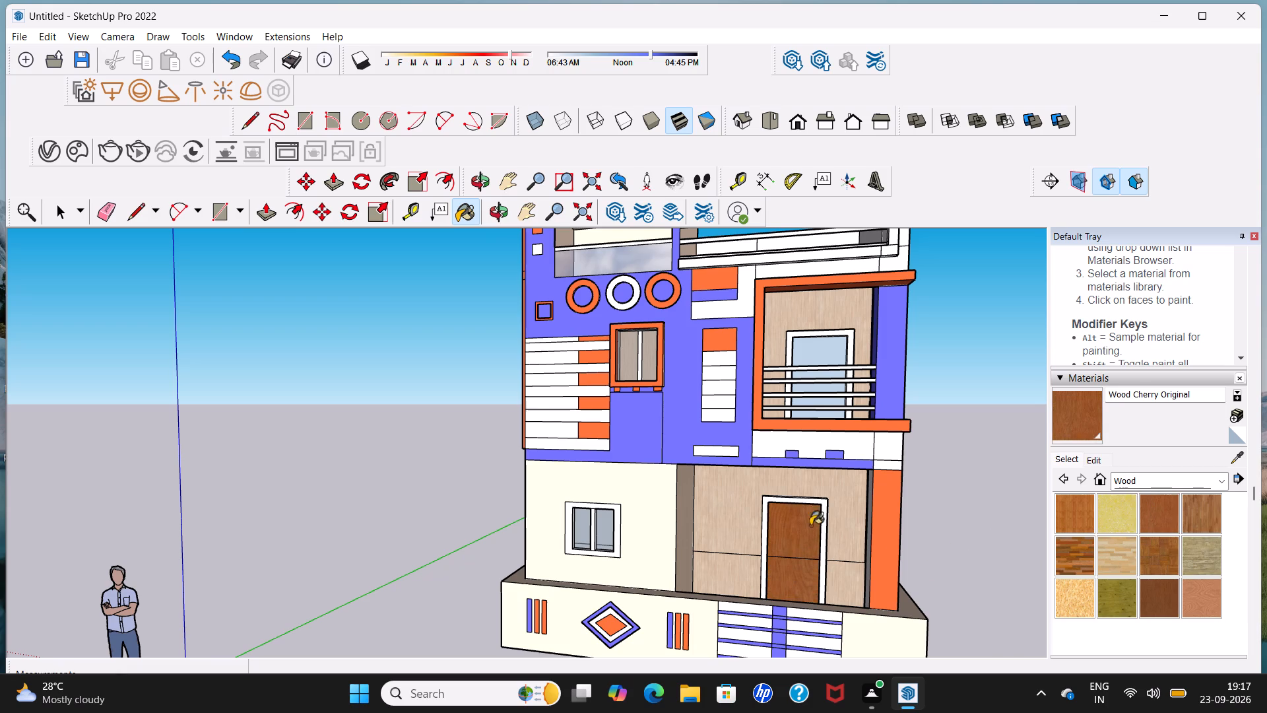
{"action": "left_click", "coordinate": [824, 356]}
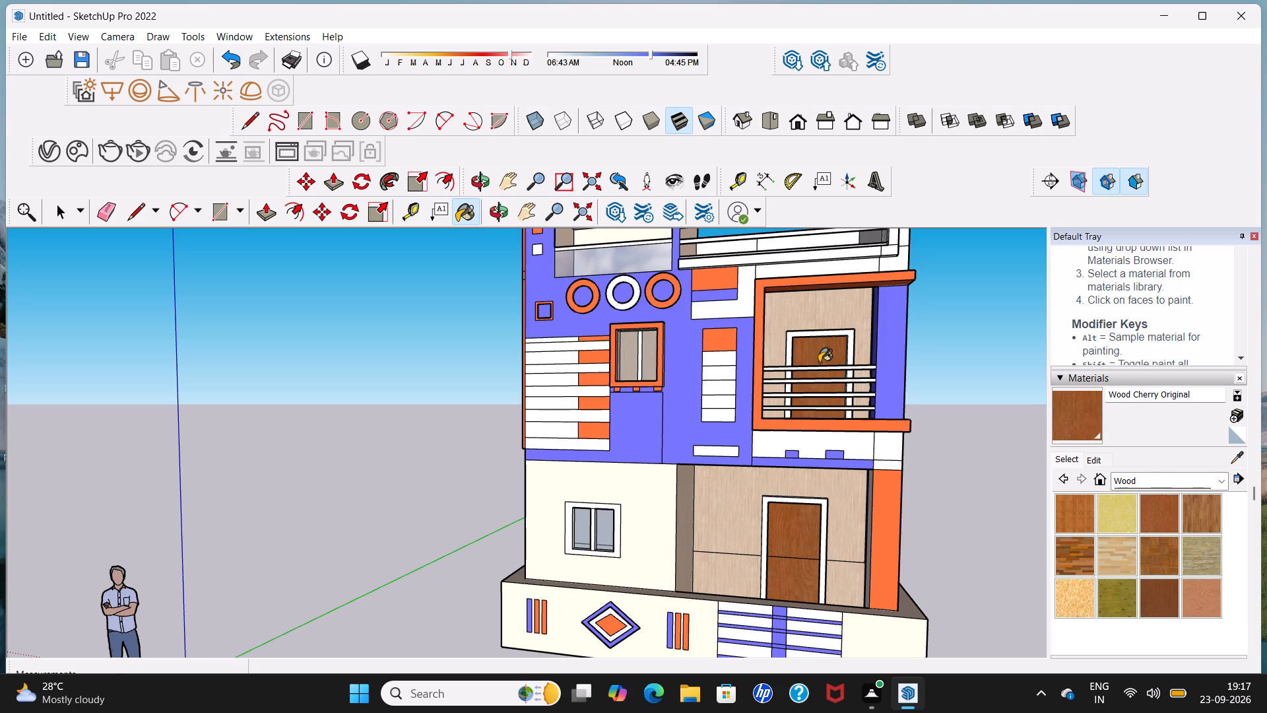
Apply Wood Bamboo to the front face of the first-floor balcony door's frame.
{"action": "scroll", "coordinate": [819, 362], "scroll_direction": "up", "scroll_amount": 2}
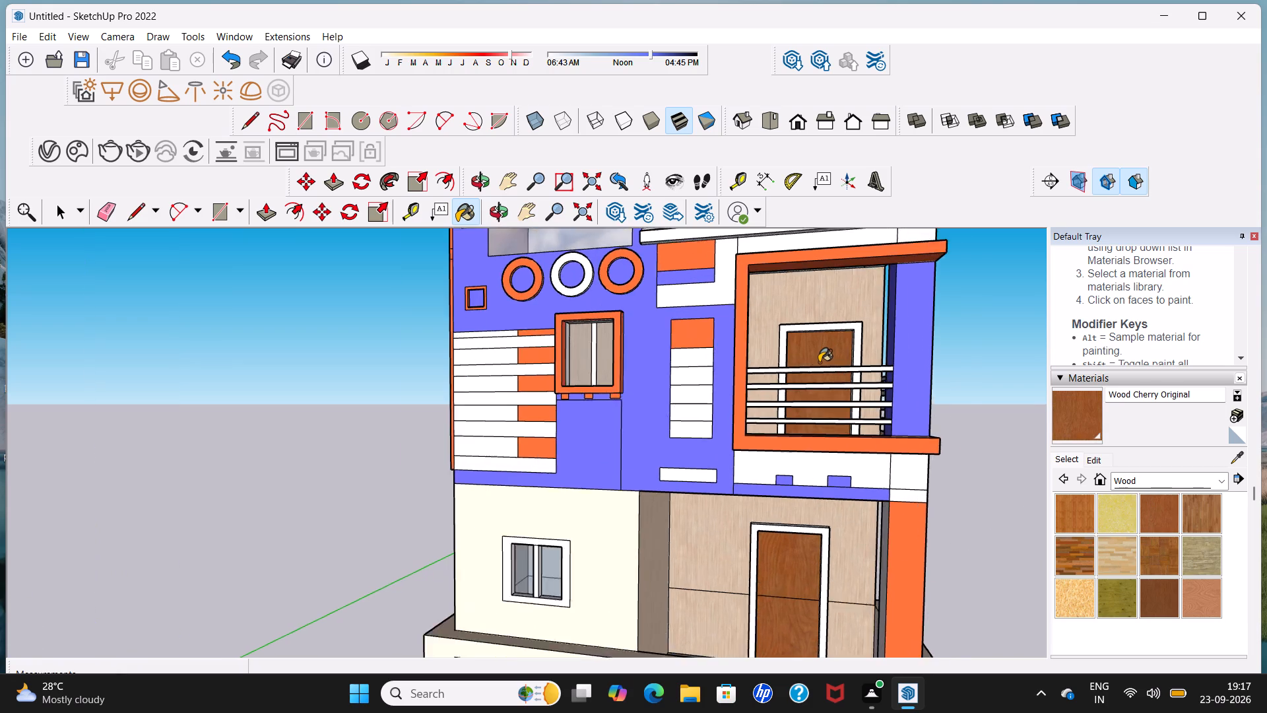
{"action": "scroll", "coordinate": [819, 362], "scroll_direction": "up", "scroll_amount": 2}
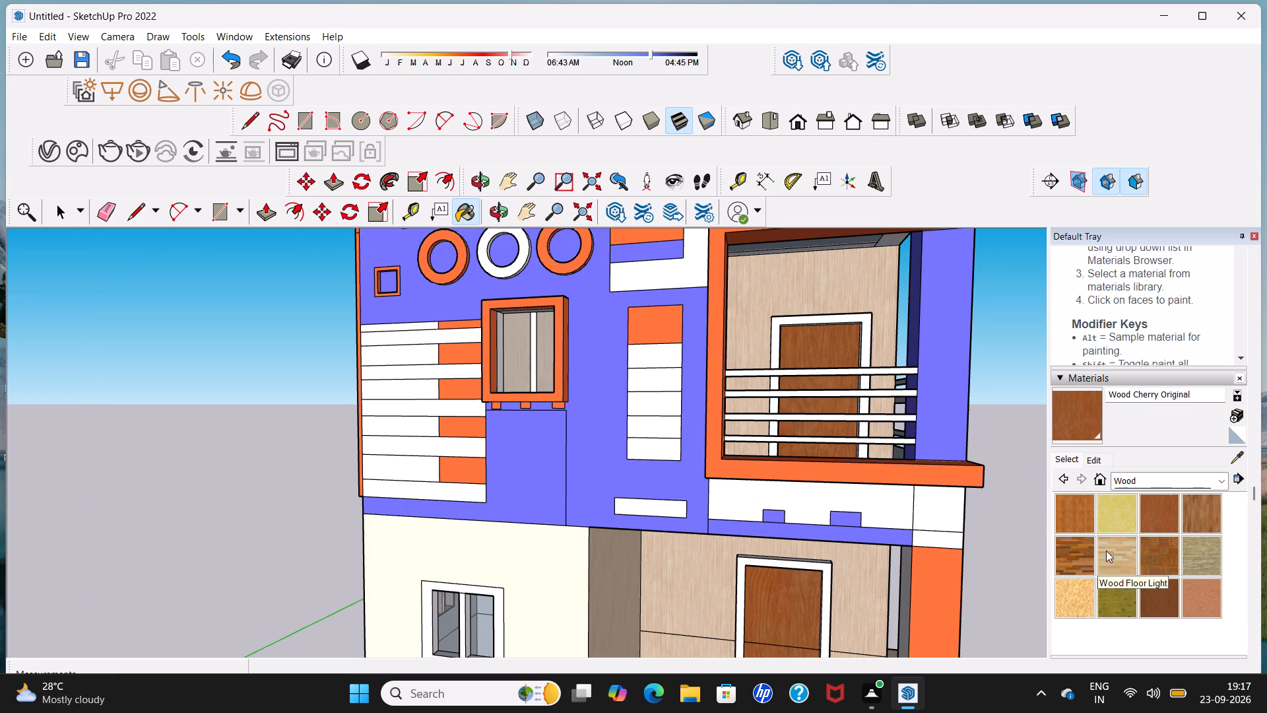
{"action": "left_click", "coordinate": [1064, 512]}
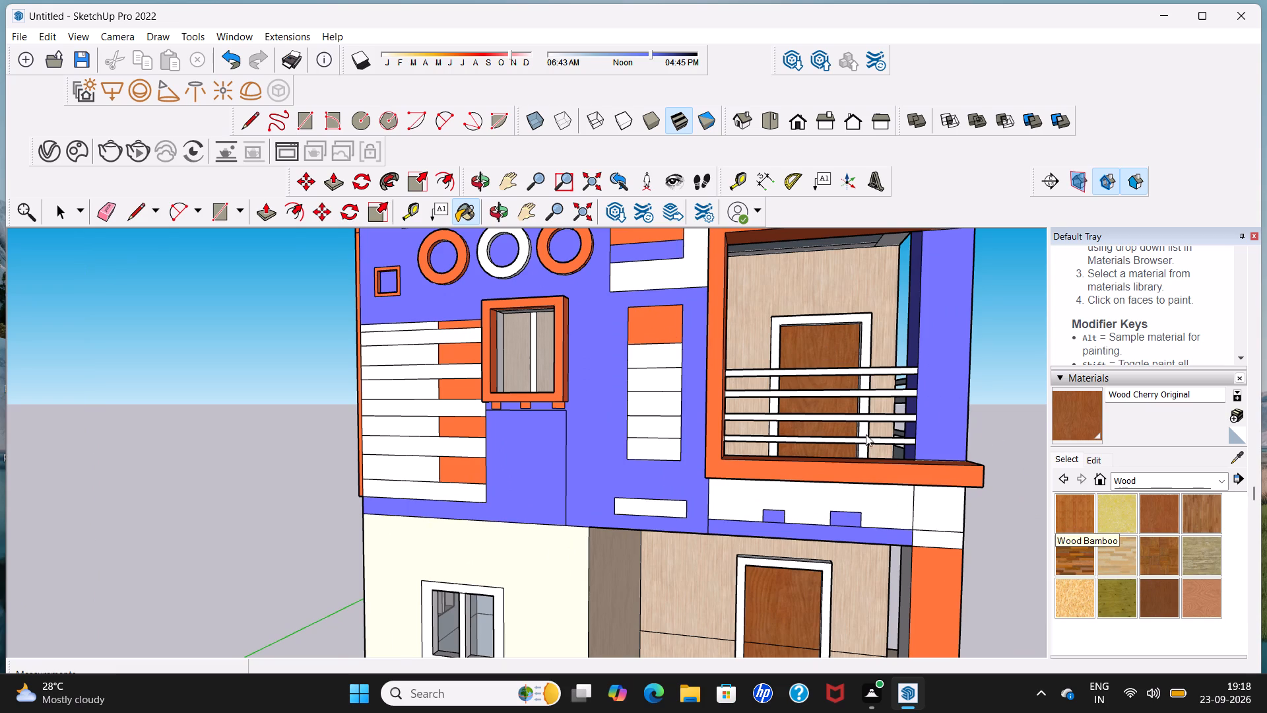
{"action": "scroll", "coordinate": [660, 298], "scroll_direction": "up", "scroll_amount": 5}
{"action": "left_click", "coordinate": [820, 331]}
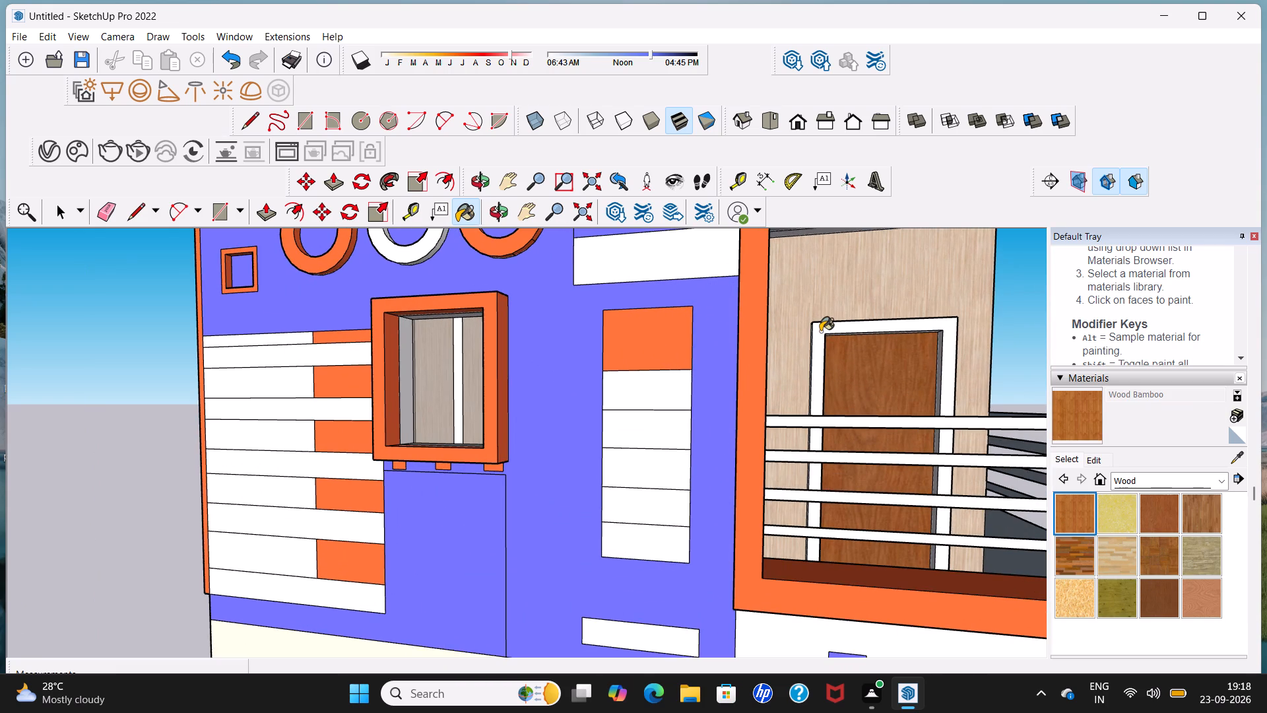
Apply Wood Bamboo to the balcony door frame's top inner face and the inner side face farther from the side railing.
{"action": "middle_click_drag", "start_coordinate": [856, 351], "coordinate": [782, 349]}
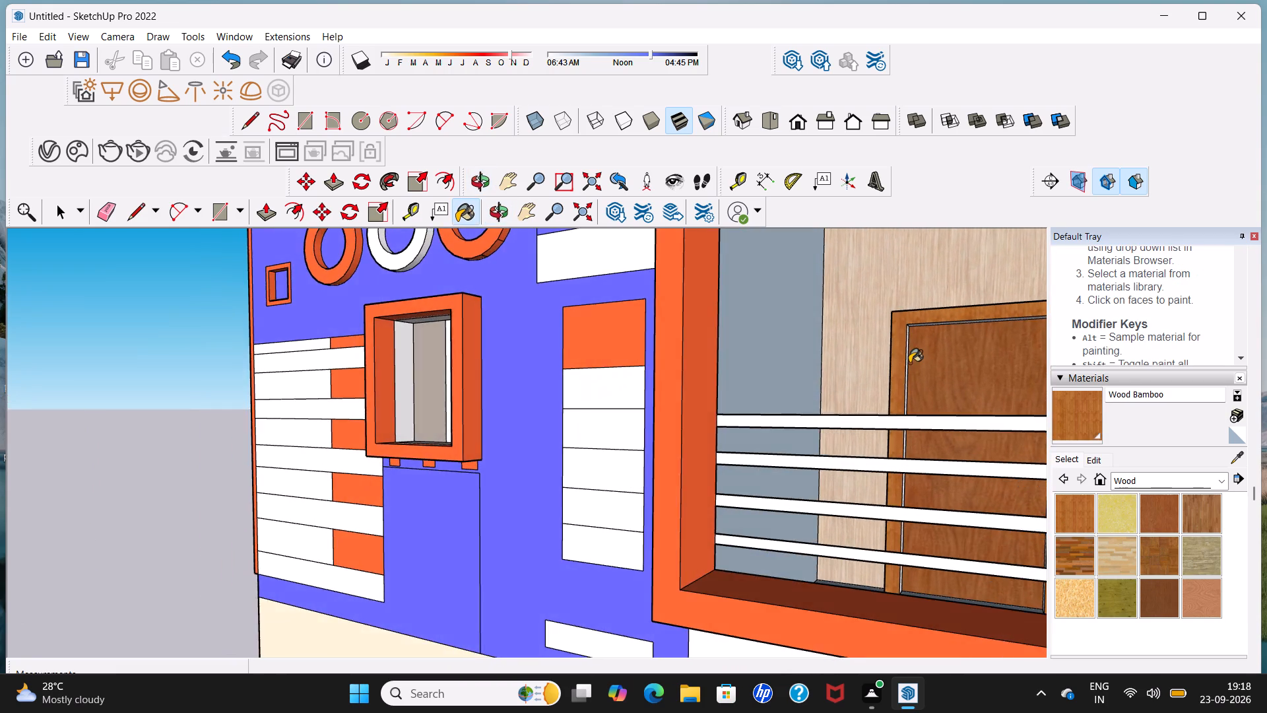
{"action": "scroll", "coordinate": [909, 363], "scroll_direction": "up", "scroll_amount": 10}
{"action": "left_click", "coordinate": [902, 355]}
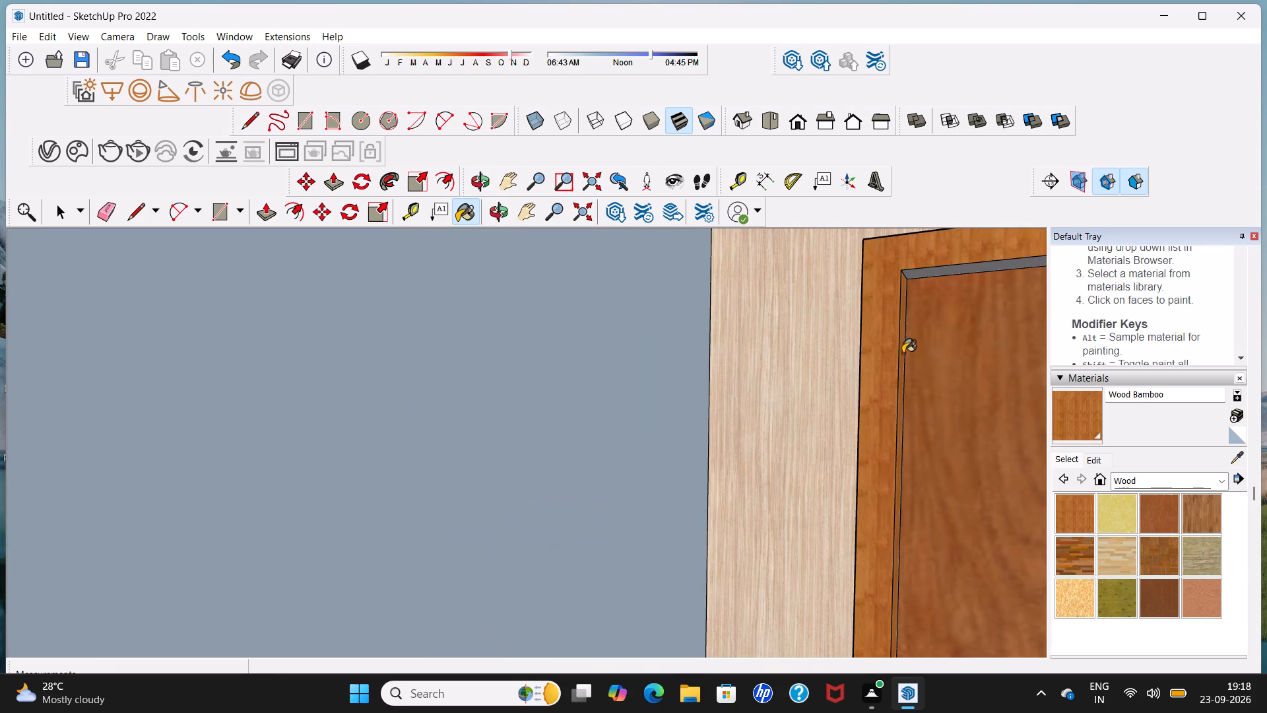
{"action": "left_click", "coordinate": [929, 273]}
Apply Wood Bamboo to the outer and inner side faces of the balcony door frame nearest the side railing.
{"action": "scroll", "coordinate": [929, 273], "scroll_direction": "down", "scroll_amount": 4}
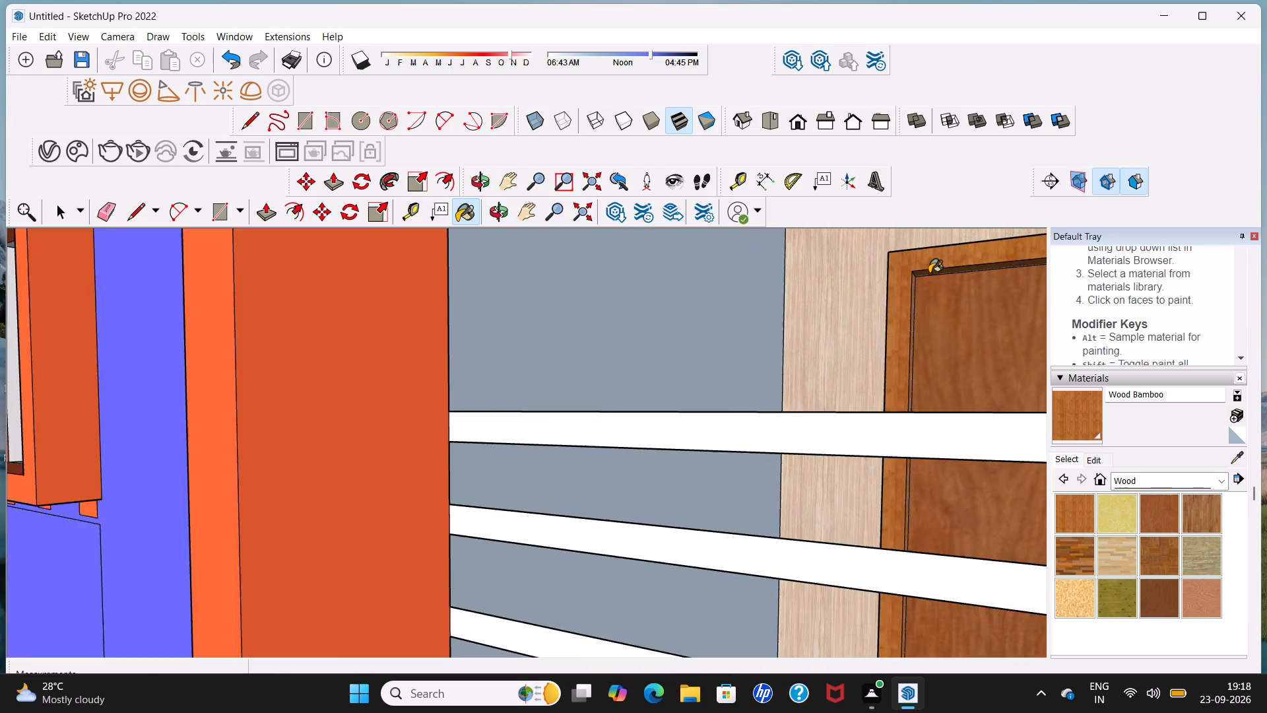
{"action": "scroll", "coordinate": [929, 273], "scroll_direction": "down", "scroll_amount": 7}
{"action": "middle_click_drag", "start_coordinate": [983, 299], "coordinate": [886, 289], "text": "shift"}
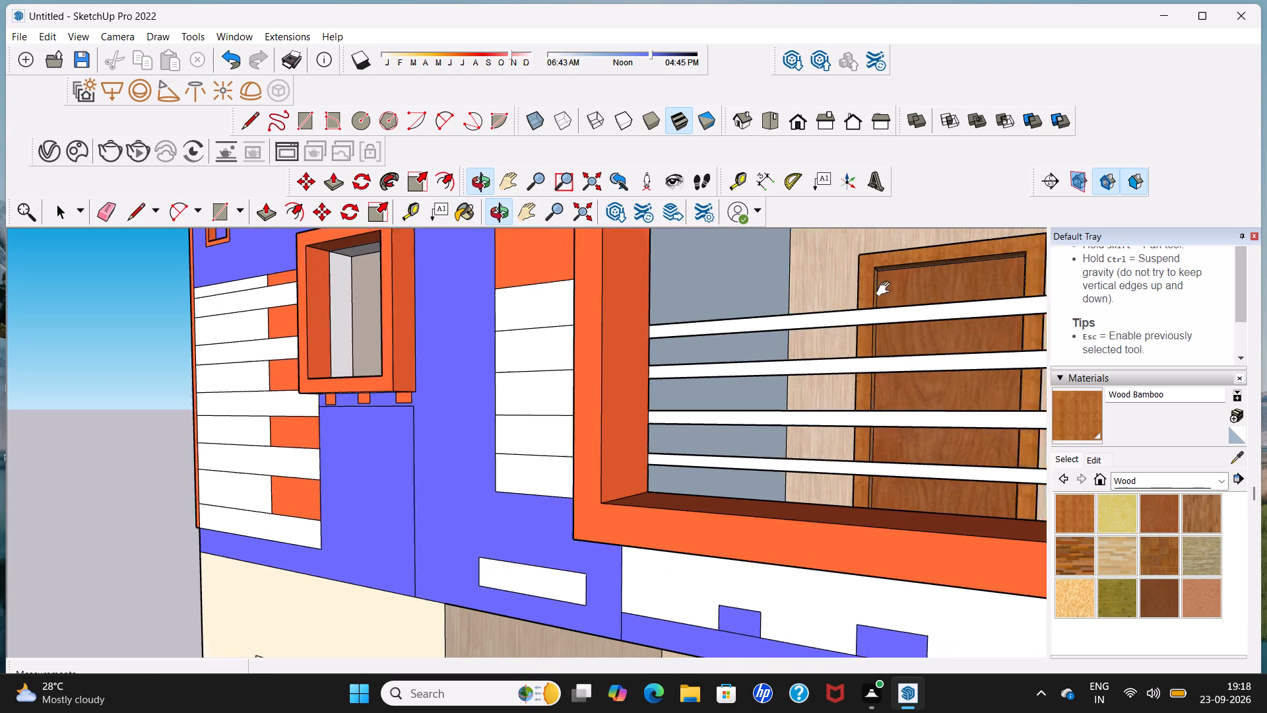
{"action": "middle_click_drag", "start_coordinate": [886, 289], "coordinate": [647, 251], "text": "shift"}
{"action": "scroll", "coordinate": [722, 259], "scroll_direction": "up", "scroll_amount": 3}
{"action": "left_click", "coordinate": [725, 260]}
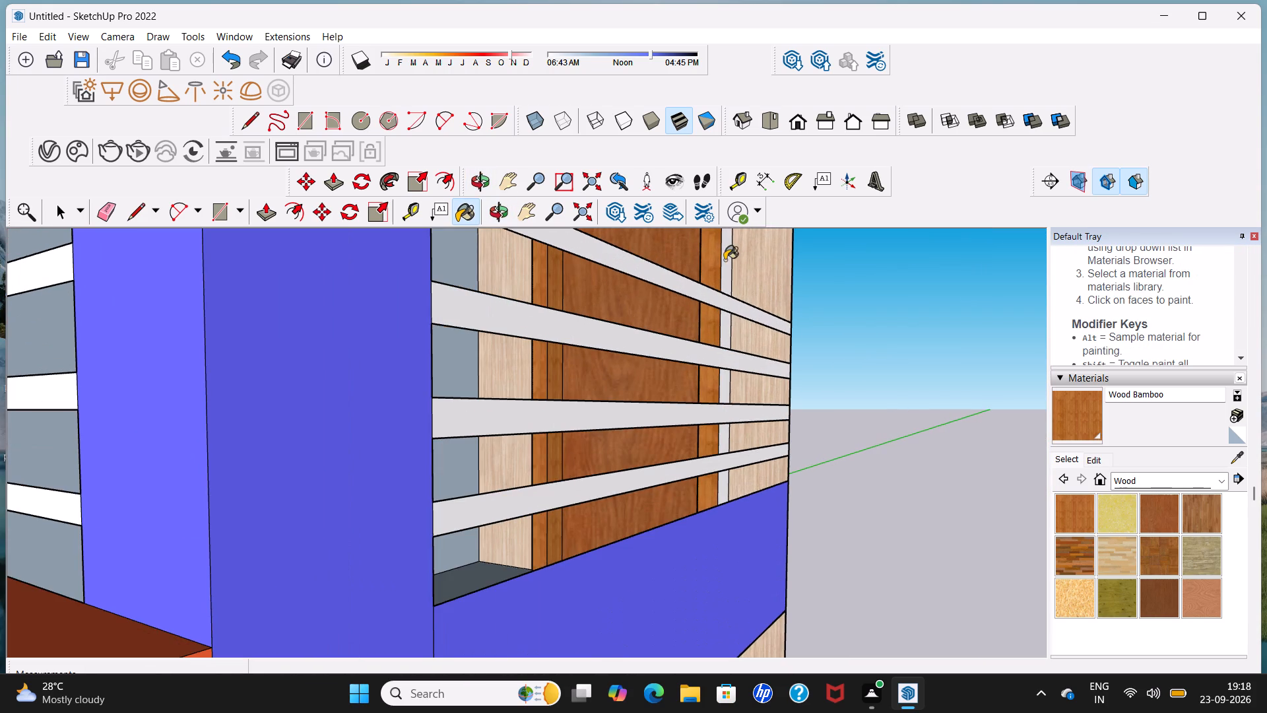
{"action": "middle_click_drag", "start_coordinate": [669, 297], "coordinate": [802, 325]}
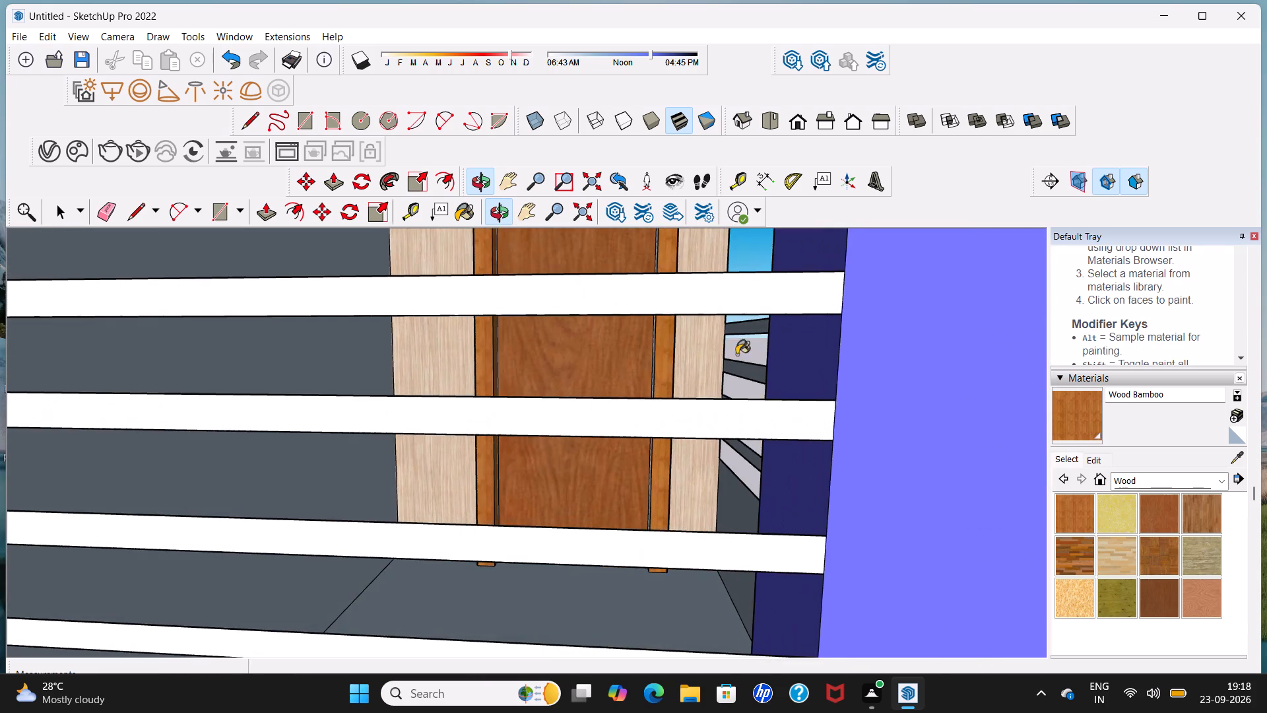
{"action": "scroll", "coordinate": [701, 355], "scroll_direction": "up", "scroll_amount": 4}
{"action": "scroll", "coordinate": [621, 333], "scroll_direction": "up", "scroll_amount": 1}
{"action": "middle_click_drag", "start_coordinate": [621, 333], "coordinate": [696, 332]}
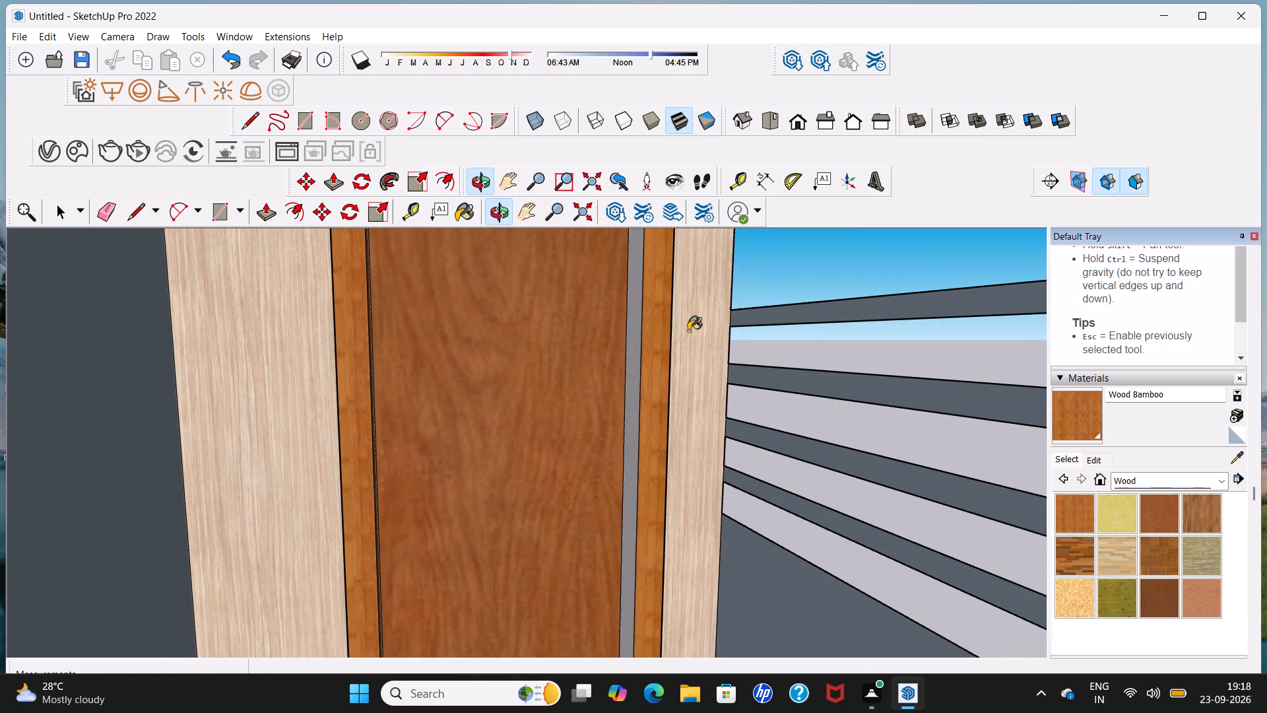
{"action": "scroll", "coordinate": [668, 327], "scroll_direction": "up", "scroll_amount": 2}
{"action": "left_click", "coordinate": [630, 314]}
{"action": "scroll", "coordinate": [630, 314], "scroll_direction": "down", "scroll_amount": 10}
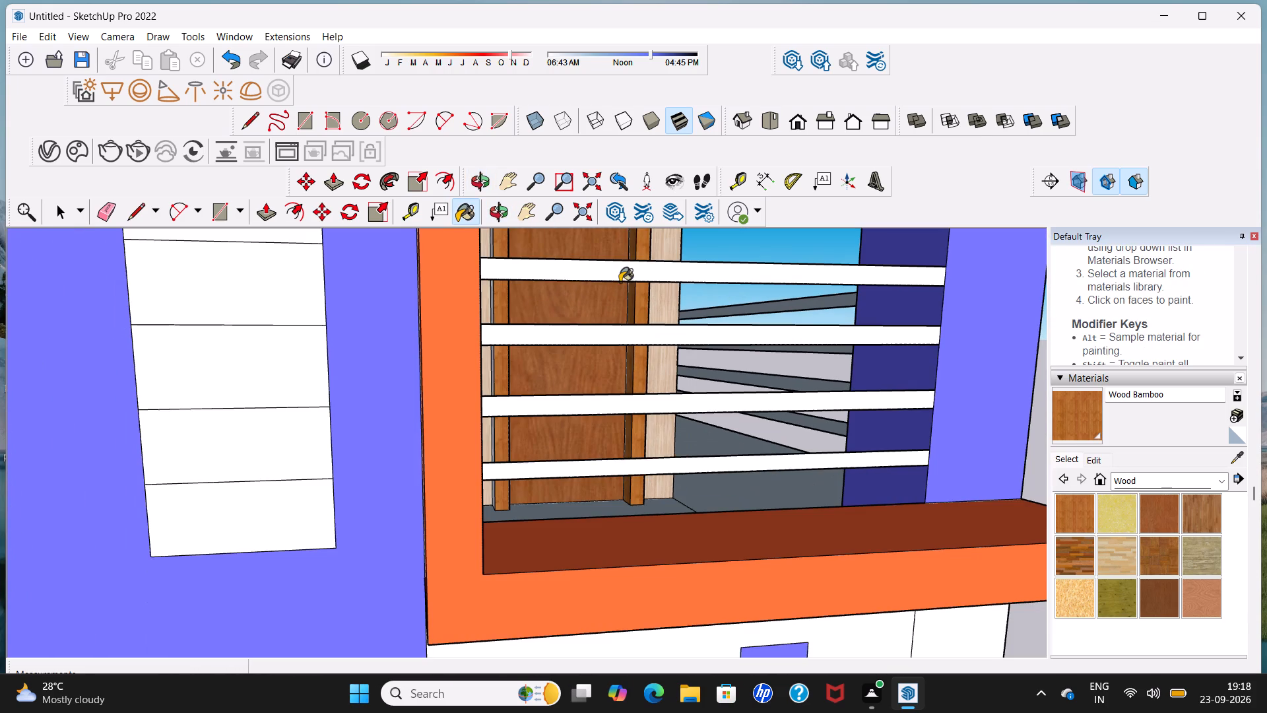
Apply Wood Bamboo to the balcony door frame's outer top face and the outer side face farther from the side railing.
{"action": "middle_click_drag", "start_coordinate": [618, 265], "coordinate": [425, 539], "text": "shift"}
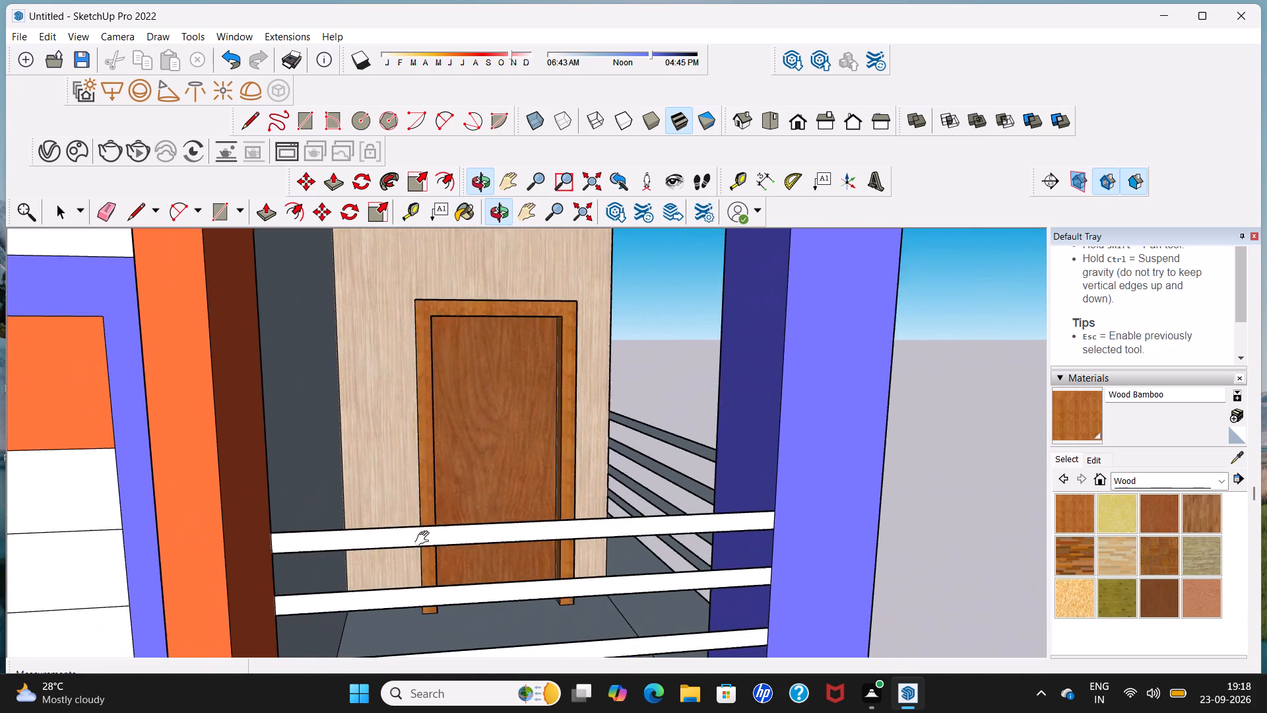
{"action": "middle_click_drag", "start_coordinate": [425, 539], "coordinate": [425, 538], "text": "shift"}
{"action": "middle_click_drag", "start_coordinate": [452, 419], "coordinate": [456, 366]}
{"action": "scroll", "coordinate": [456, 366], "scroll_direction": "up", "scroll_amount": 9}
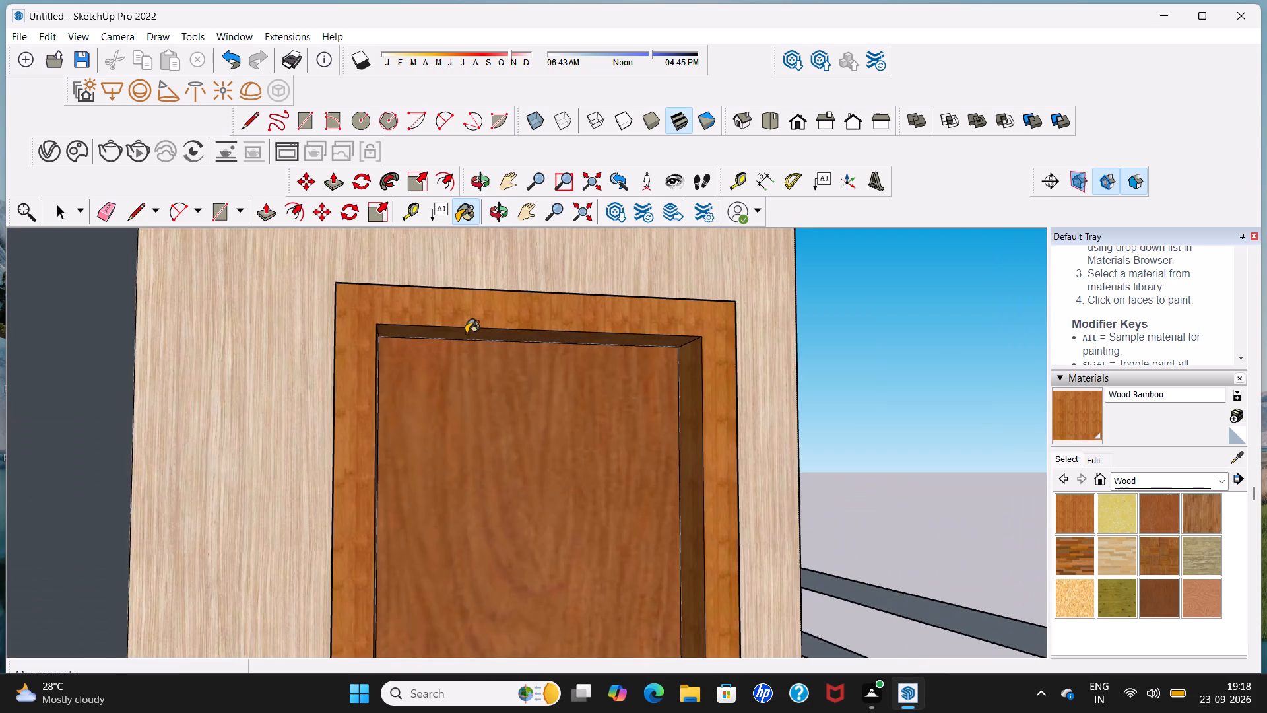
{"action": "scroll", "coordinate": [472, 337], "scroll_direction": "up", "scroll_amount": 4}
{"action": "scroll", "coordinate": [472, 337], "scroll_direction": "down", "scroll_amount": 6}
{"action": "middle_click_drag", "start_coordinate": [476, 308], "coordinate": [453, 452]}
{"action": "scroll", "coordinate": [480, 342], "scroll_direction": "up", "scroll_amount": 2}
{"action": "left_click", "coordinate": [493, 314]}
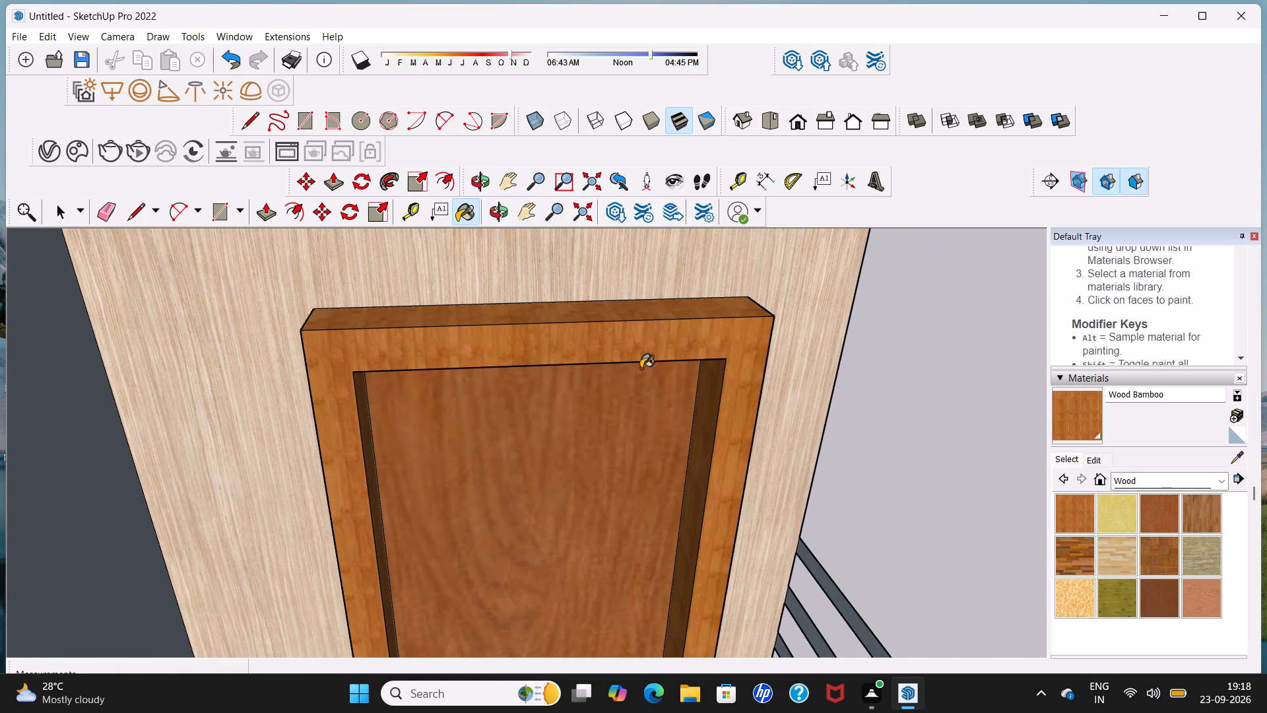
{"action": "middle_click_drag", "start_coordinate": [642, 370], "coordinate": [758, 358]}
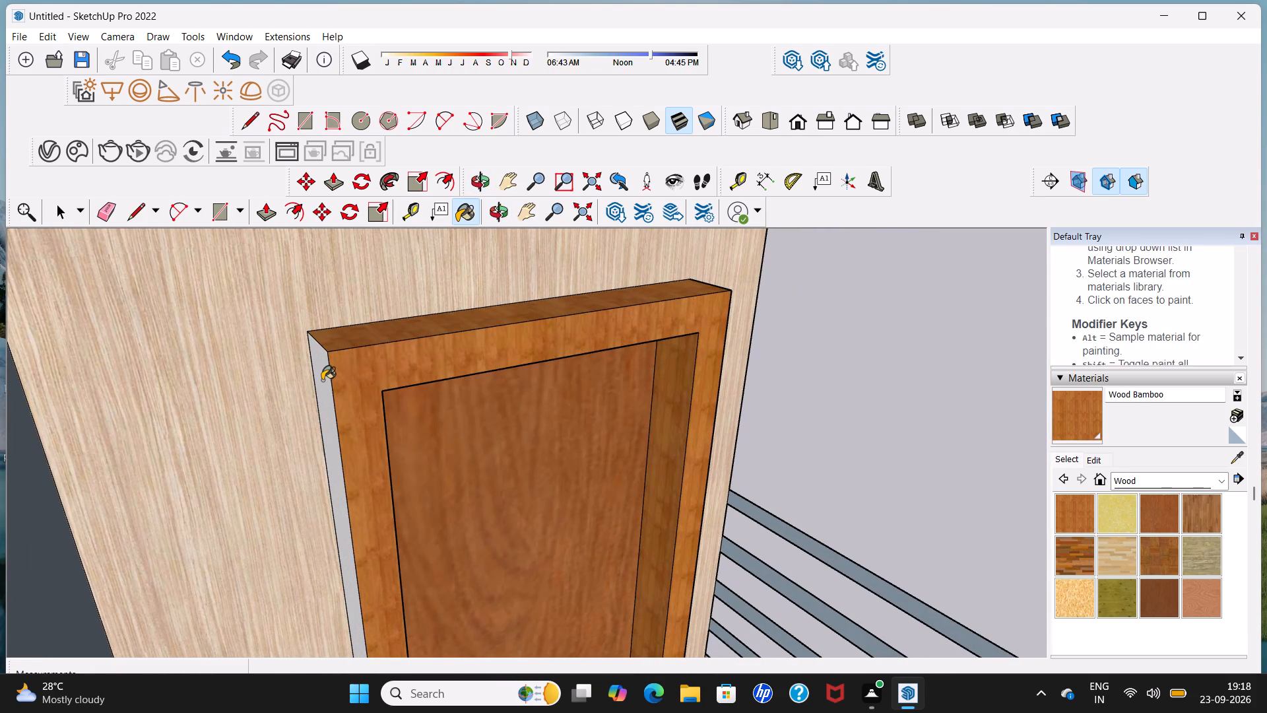
{"action": "left_click", "coordinate": [322, 380]}
Apply Wood Bamboo to the front face of the ground-floor door's frame.
{"action": "scroll", "coordinate": [329, 373], "scroll_direction": "down", "scroll_amount": 12}
{"action": "scroll", "coordinate": [387, 355], "scroll_direction": "down", "scroll_amount": 7}
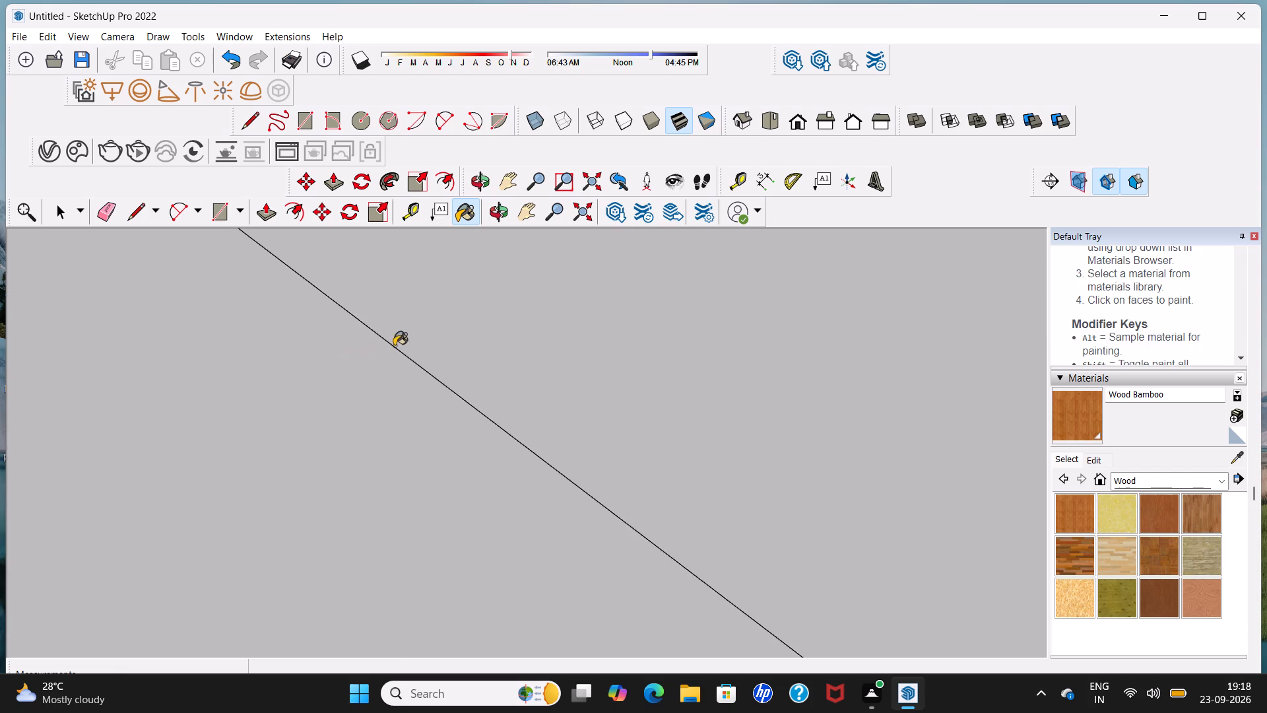
{"action": "scroll", "coordinate": [394, 346], "scroll_direction": "down", "scroll_amount": 20}
{"action": "scroll", "coordinate": [394, 346], "scroll_direction": "down", "scroll_amount": 7}
{"action": "scroll", "coordinate": [474, 277], "scroll_direction": "down", "scroll_amount": 2}
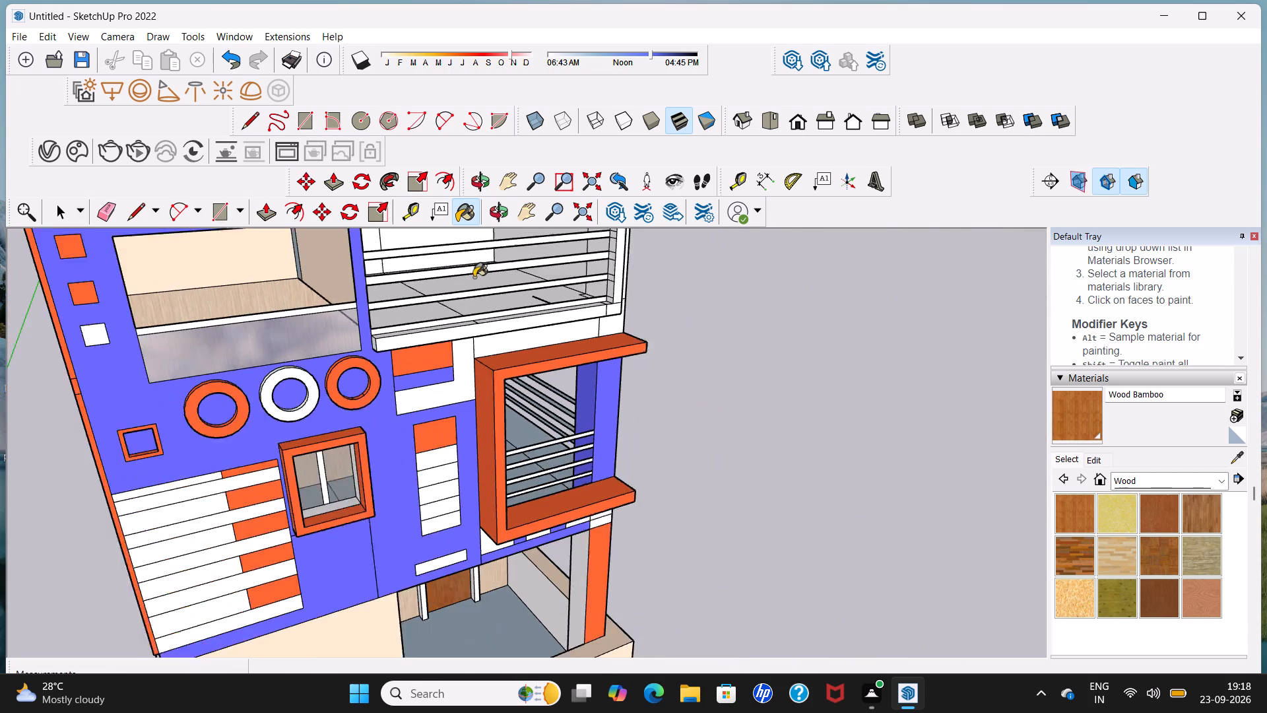
{"action": "scroll", "coordinate": [474, 277], "scroll_direction": "down", "scroll_amount": 6}
{"action": "middle_click_drag", "start_coordinate": [482, 269], "coordinate": [372, 450], "text": "shift"}
{"action": "middle_click_drag", "start_coordinate": [393, 527], "coordinate": [228, 357]}
{"action": "scroll", "coordinate": [544, 602], "scroll_direction": "up", "scroll_amount": 3}
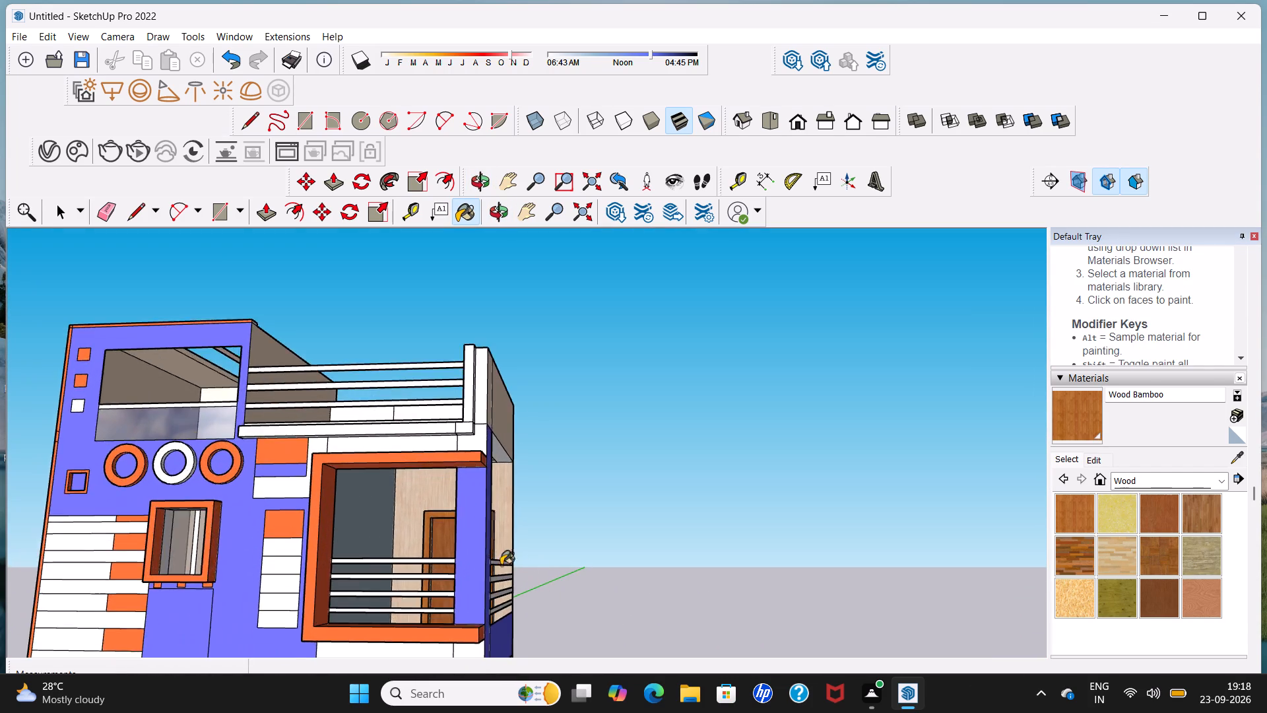
{"action": "scroll", "coordinate": [501, 565], "scroll_direction": "up", "scroll_amount": 11}
{"action": "middle_click_drag", "start_coordinate": [502, 529], "coordinate": [422, 559]}
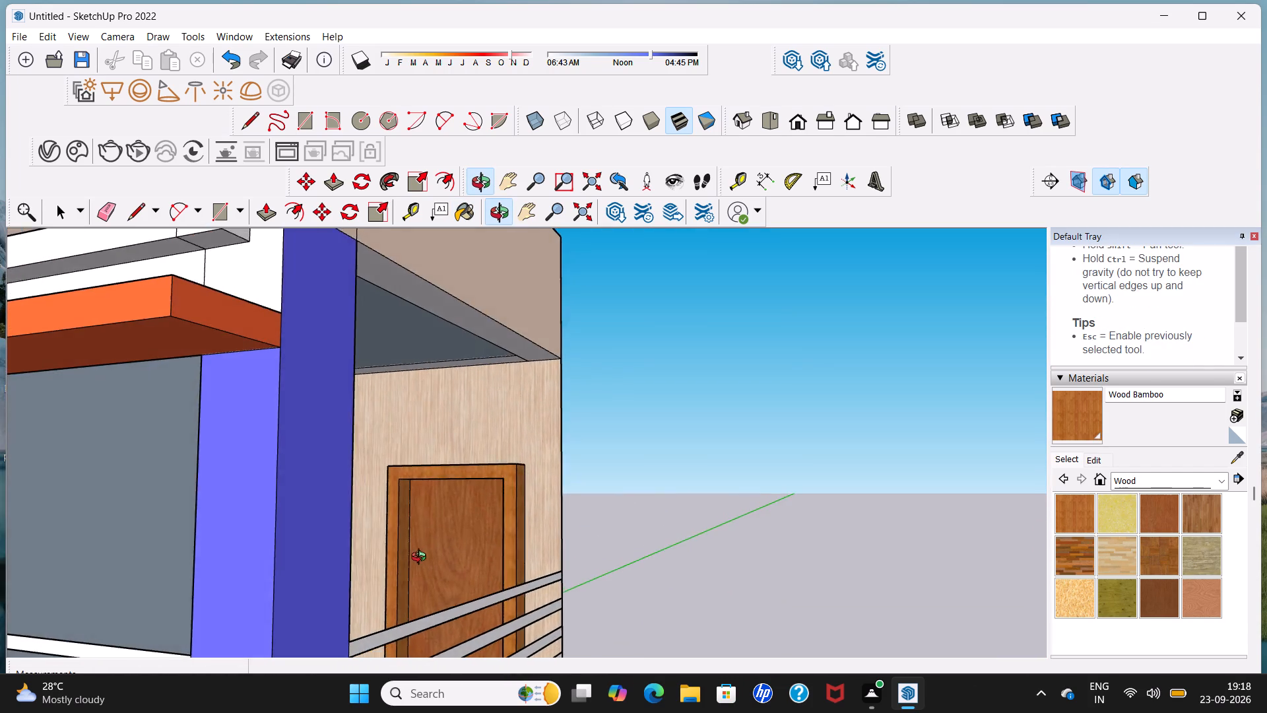
{"action": "middle_click_drag", "start_coordinate": [422, 559], "coordinate": [577, 534]}
{"action": "scroll", "coordinate": [424, 506], "scroll_direction": "down", "scroll_amount": 10}
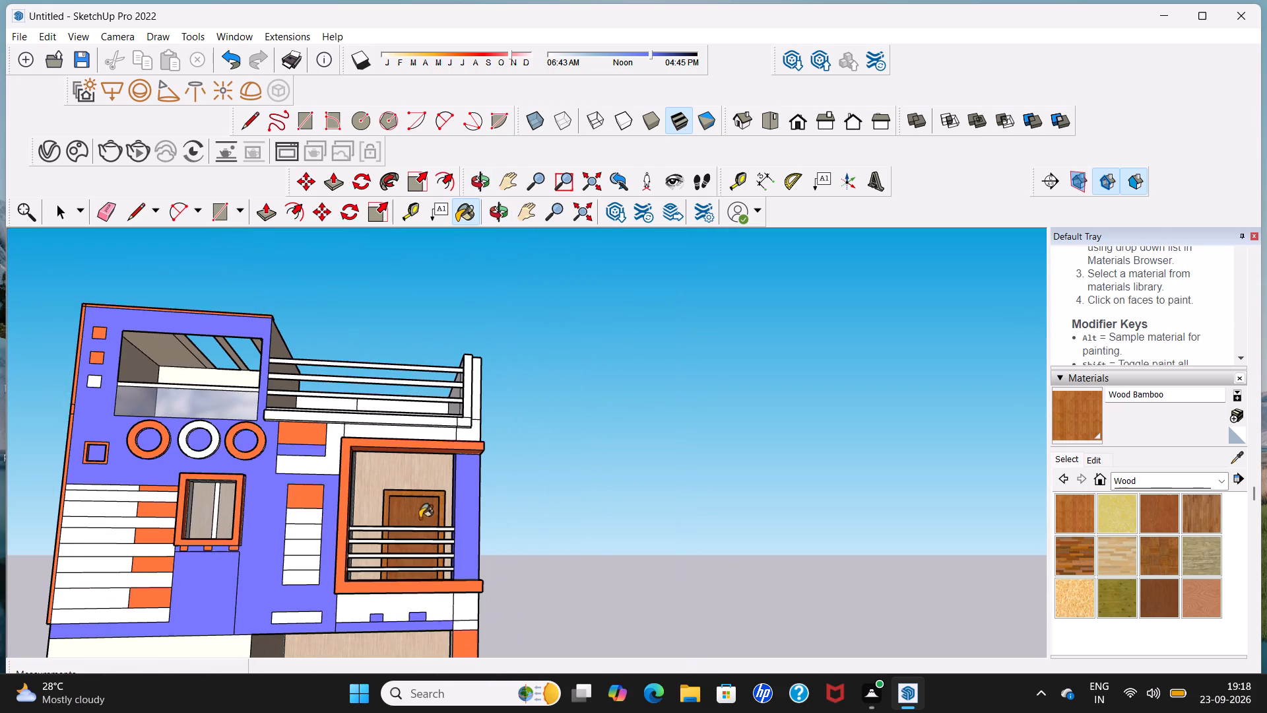
{"action": "middle_click_drag", "start_coordinate": [388, 640], "coordinate": [309, 495]}
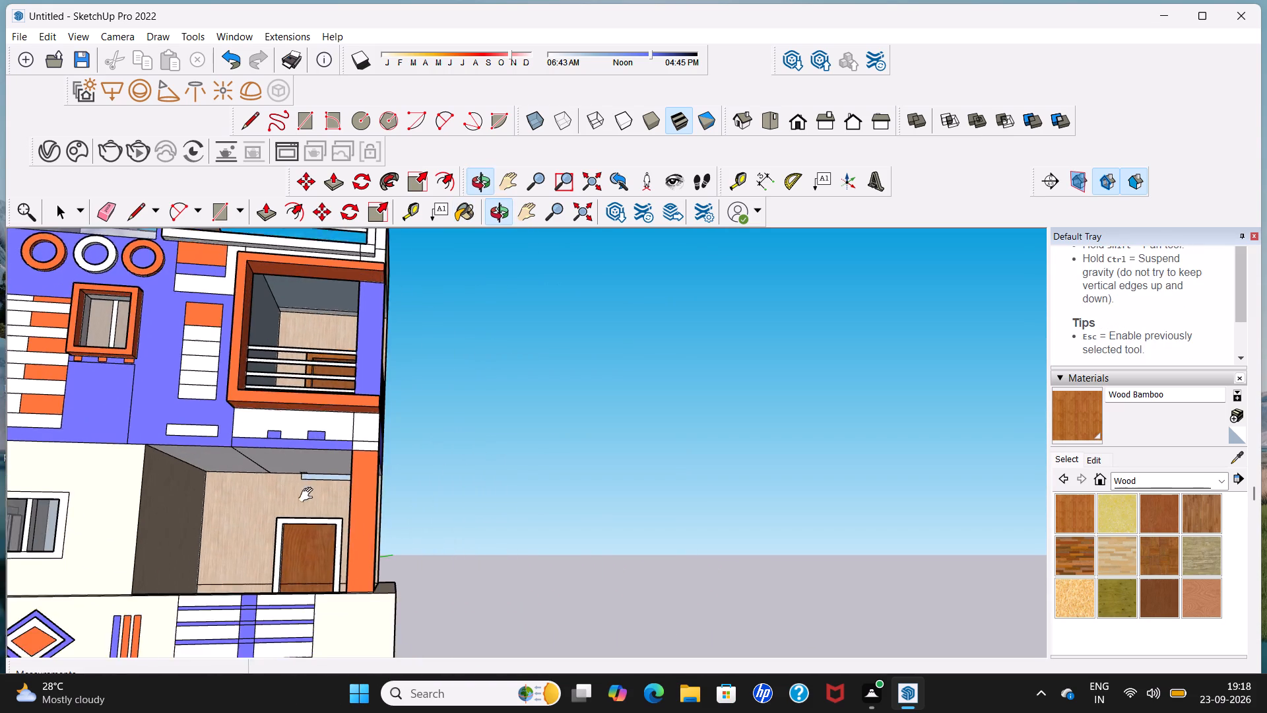
{"action": "middle_click_drag", "start_coordinate": [309, 495], "coordinate": [307, 488]}
{"action": "scroll", "coordinate": [303, 504], "scroll_direction": "up", "scroll_amount": 12}
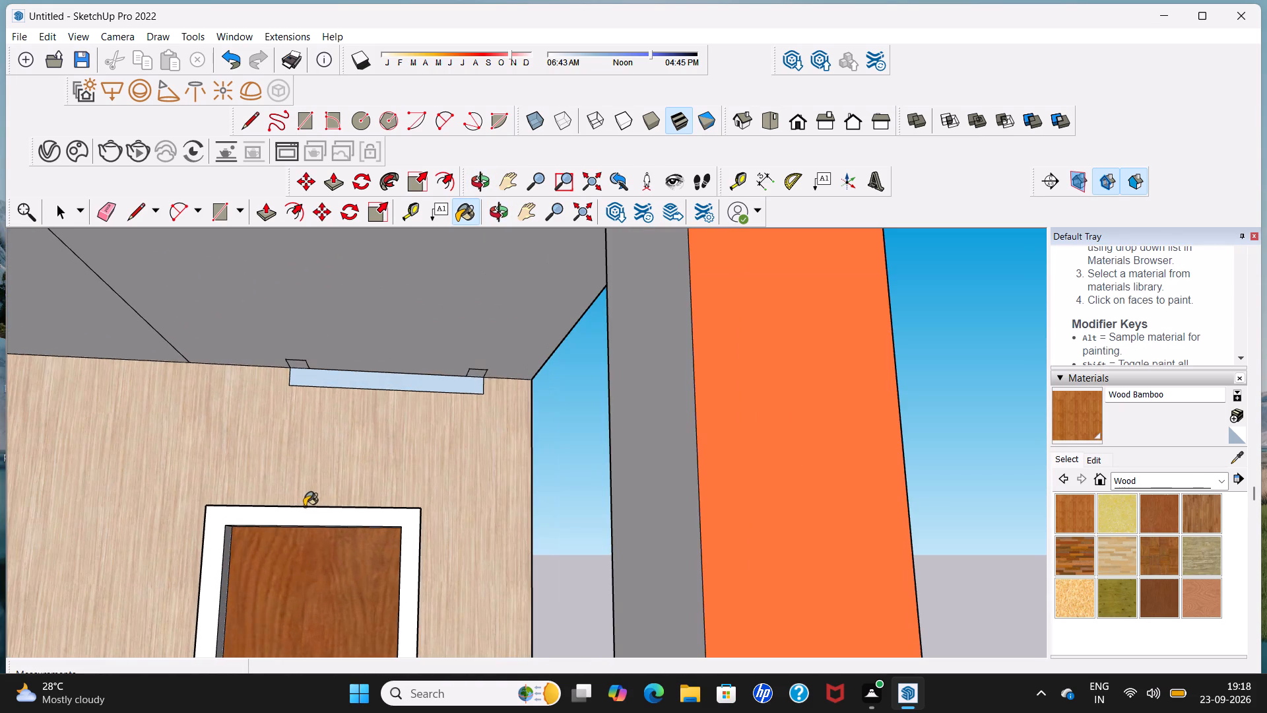
{"action": "left_click", "coordinate": [307, 516]}
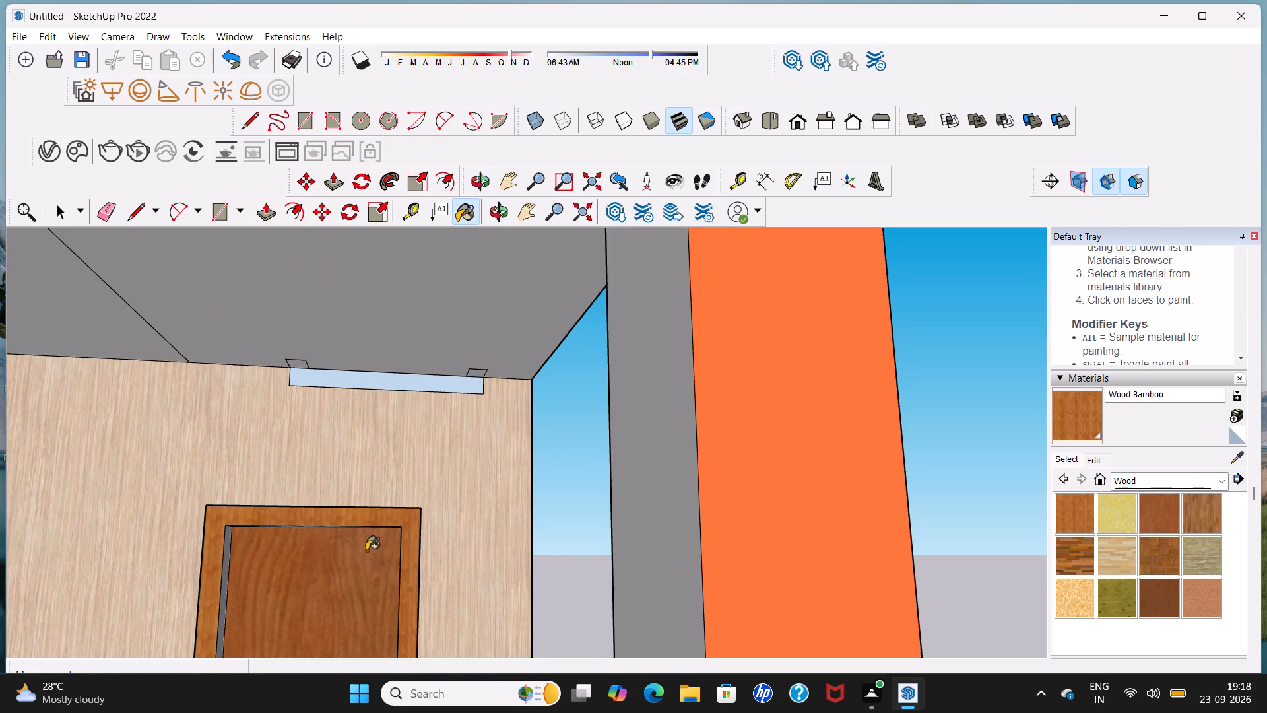
Apply Wood Bamboo to the ground-floor door frame's two inner side faces and its top inner face.
{"action": "scroll", "coordinate": [247, 539], "scroll_direction": "up", "scroll_amount": 5}
{"action": "left_click", "coordinate": [215, 551]}
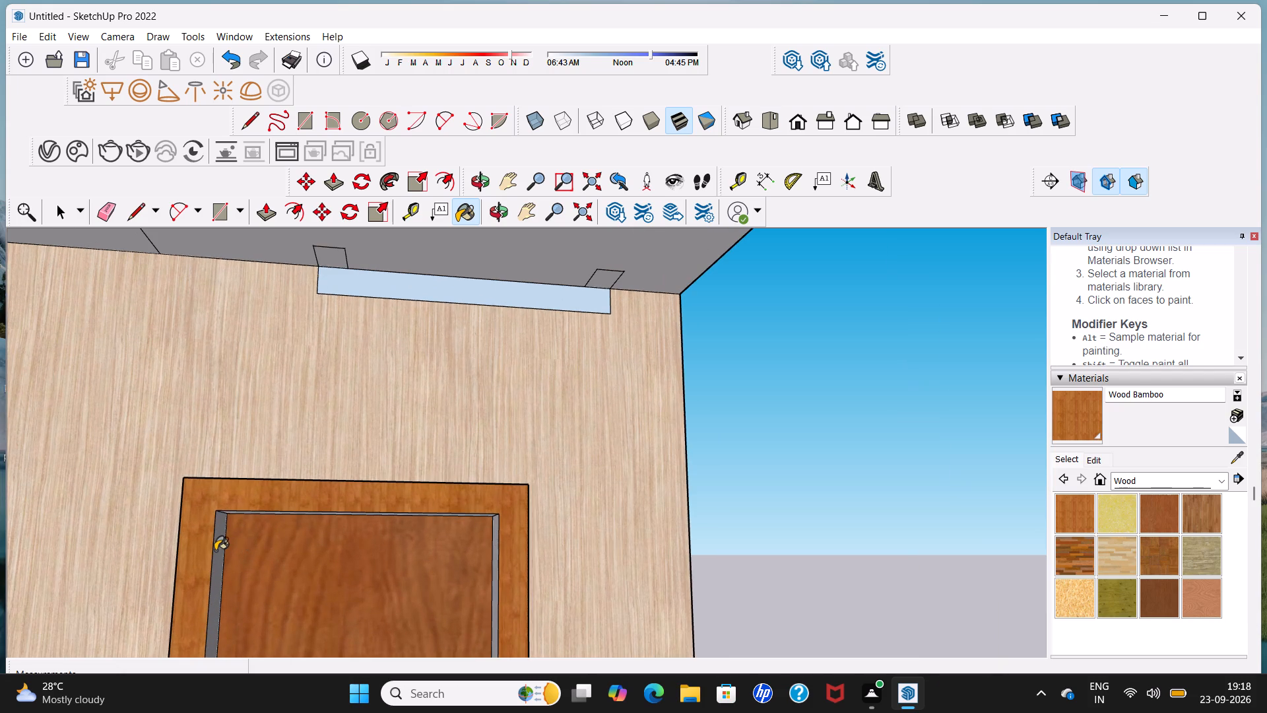
{"action": "left_click", "coordinate": [251, 514]}
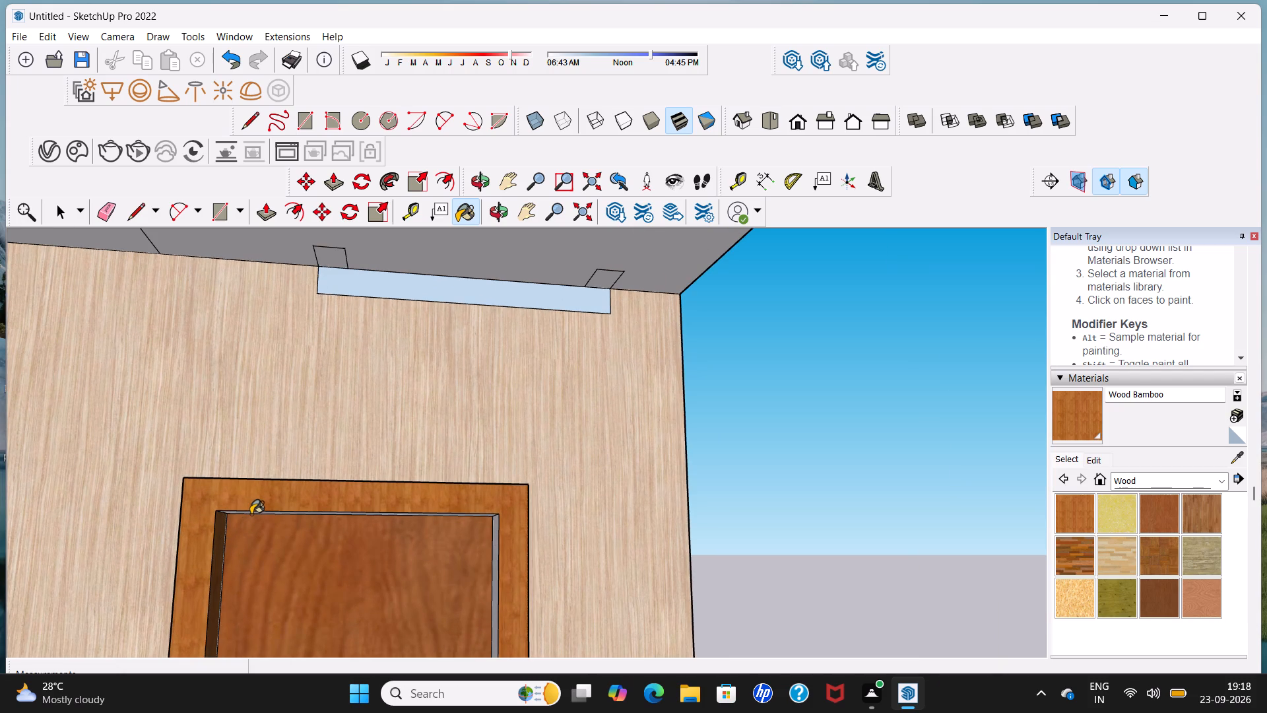
{"action": "middle_click_drag", "start_coordinate": [251, 514], "coordinate": [257, 488]}
{"action": "scroll", "coordinate": [257, 490], "scroll_direction": "up", "scroll_amount": 1}
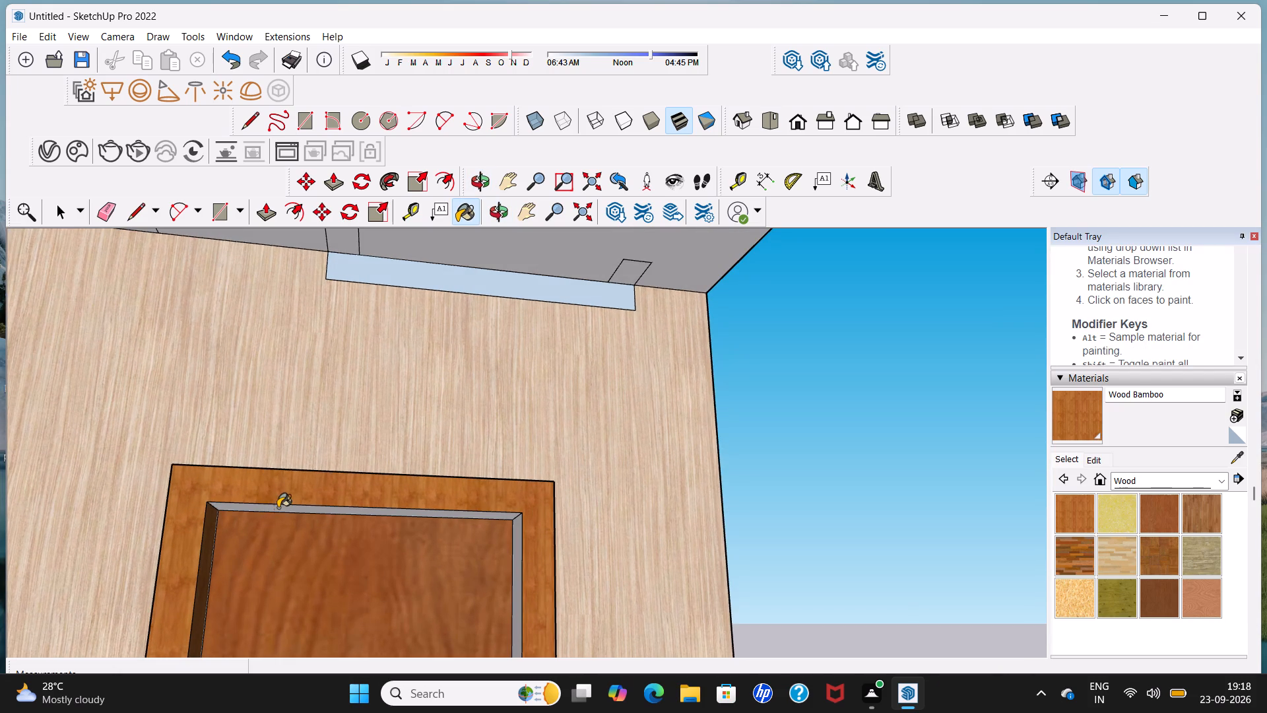
{"action": "left_click", "coordinate": [278, 508]}
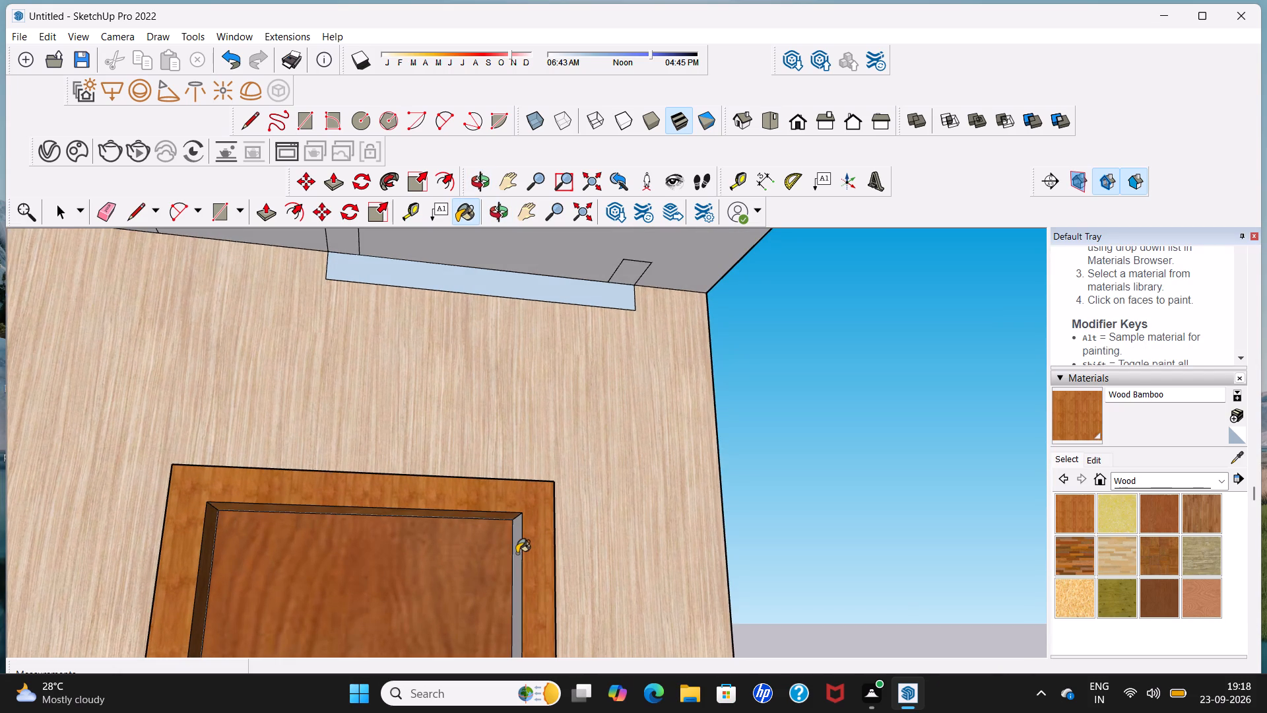
{"action": "left_click", "coordinate": [517, 553]}
Apply Wood Bamboo to the ground-floor door frame's outer top face and both of its outer side faces.
{"action": "middle_click_drag", "start_coordinate": [431, 481], "coordinate": [409, 591]}
{"action": "scroll", "coordinate": [409, 561], "scroll_direction": "up", "scroll_amount": 3}
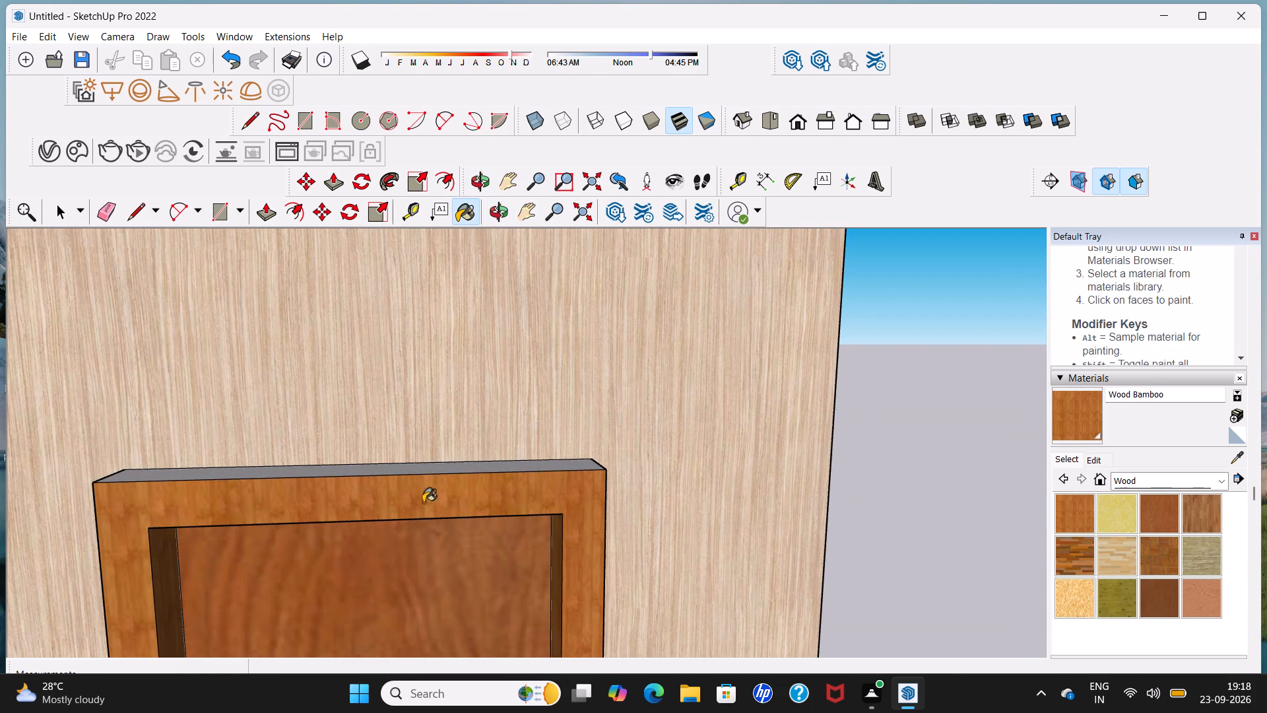
{"action": "left_click", "coordinate": [429, 469]}
{"action": "middle_click_drag", "start_coordinate": [560, 524], "coordinate": [418, 456]}
{"action": "scroll", "coordinate": [418, 456], "scroll_direction": "up", "scroll_amount": 1}
{"action": "scroll", "coordinate": [604, 501], "scroll_direction": "up", "scroll_amount": 2}
{"action": "left_click", "coordinate": [641, 514]}
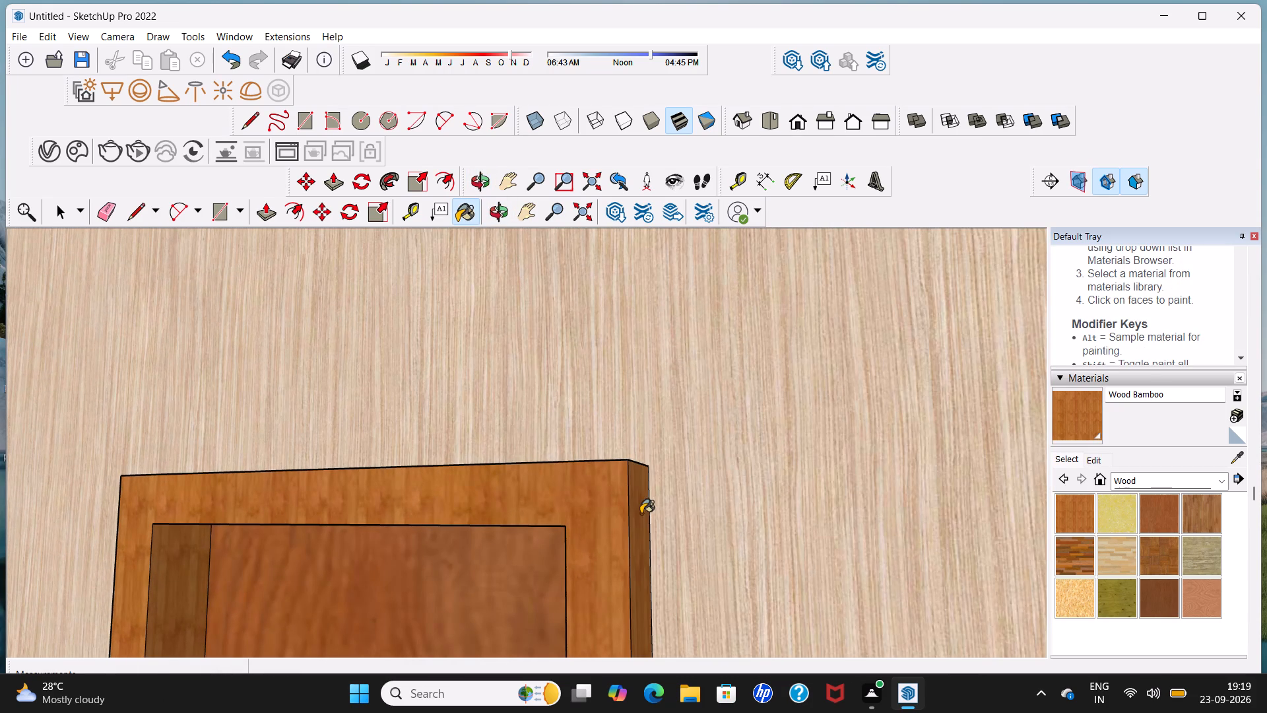
{"action": "scroll", "coordinate": [421, 491], "scroll_direction": "down", "scroll_amount": 4}
{"action": "scroll", "coordinate": [275, 493], "scroll_direction": "down", "scroll_amount": 6}
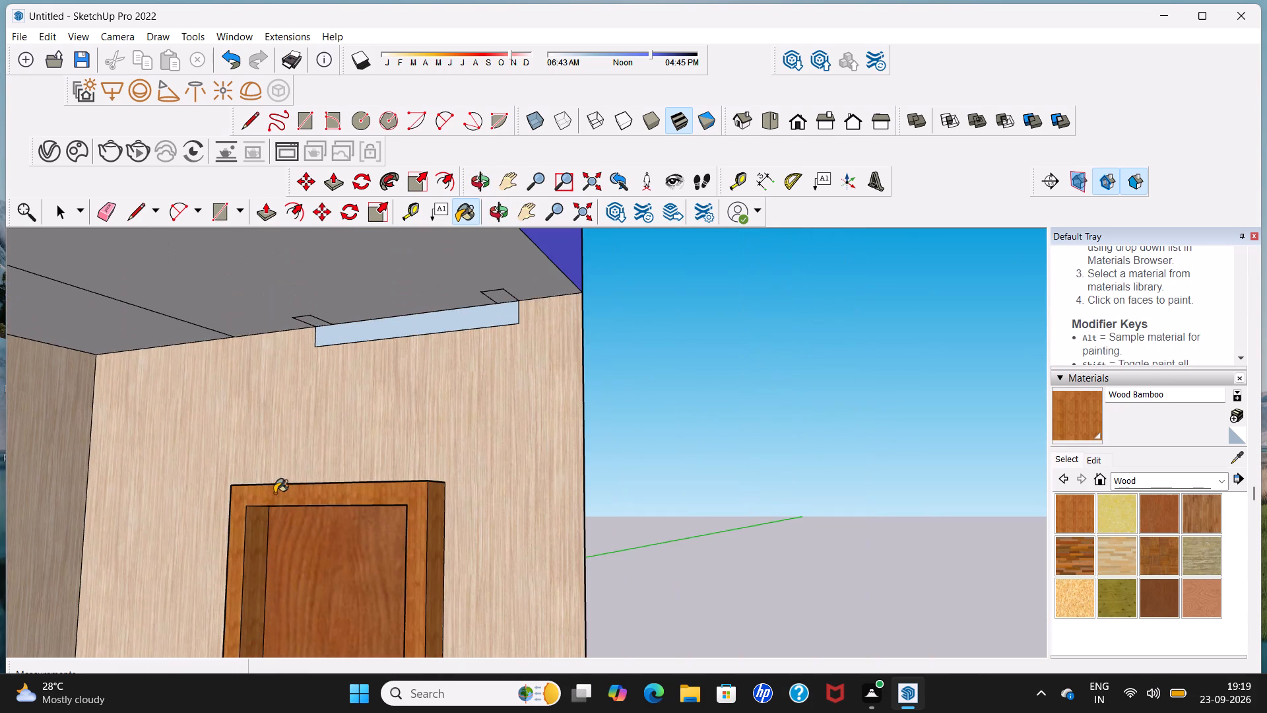
{"action": "middle_click_drag", "start_coordinate": [204, 507], "coordinate": [329, 498]}
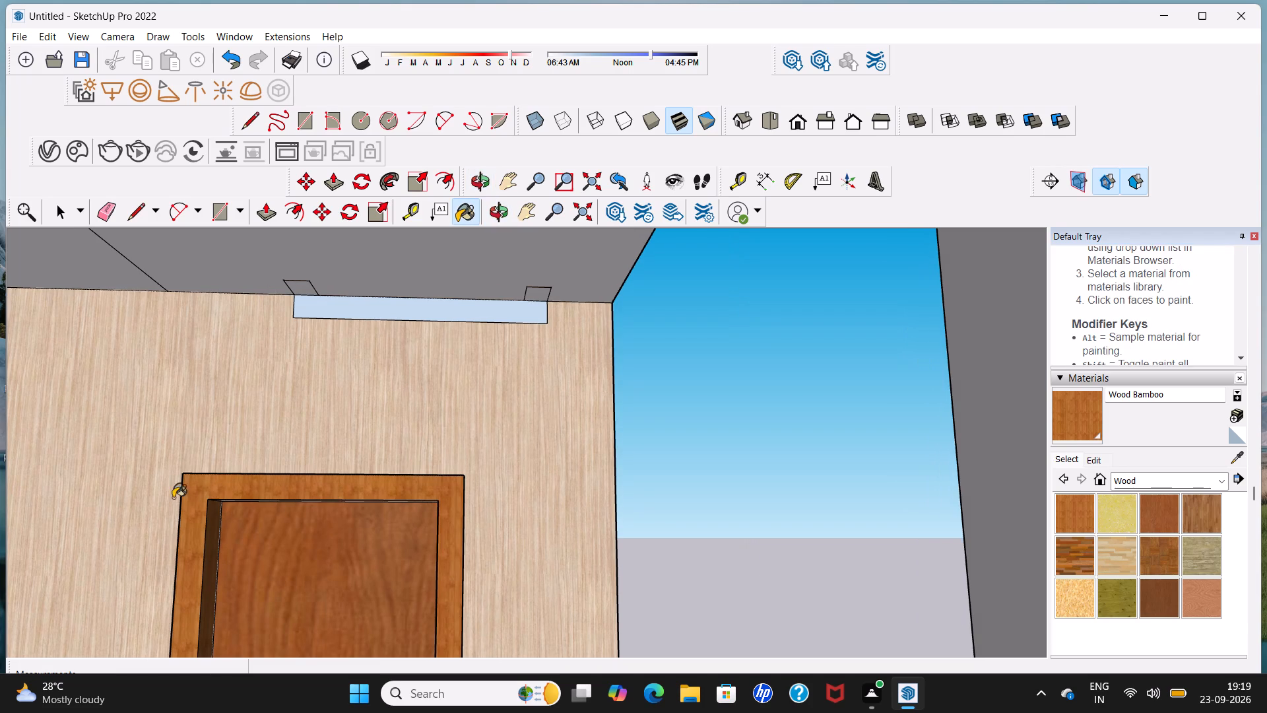
{"action": "middle_click_drag", "start_coordinate": [139, 495], "coordinate": [313, 494]}
{"action": "left_click", "coordinate": [173, 481]}
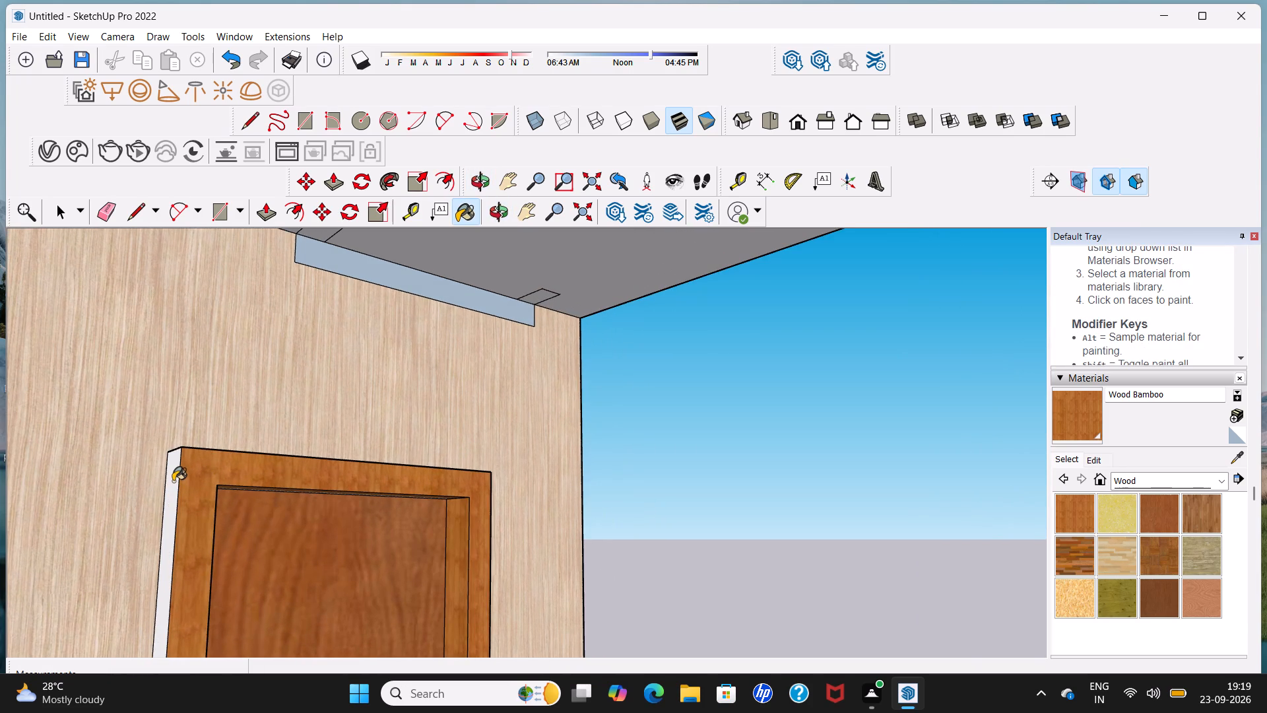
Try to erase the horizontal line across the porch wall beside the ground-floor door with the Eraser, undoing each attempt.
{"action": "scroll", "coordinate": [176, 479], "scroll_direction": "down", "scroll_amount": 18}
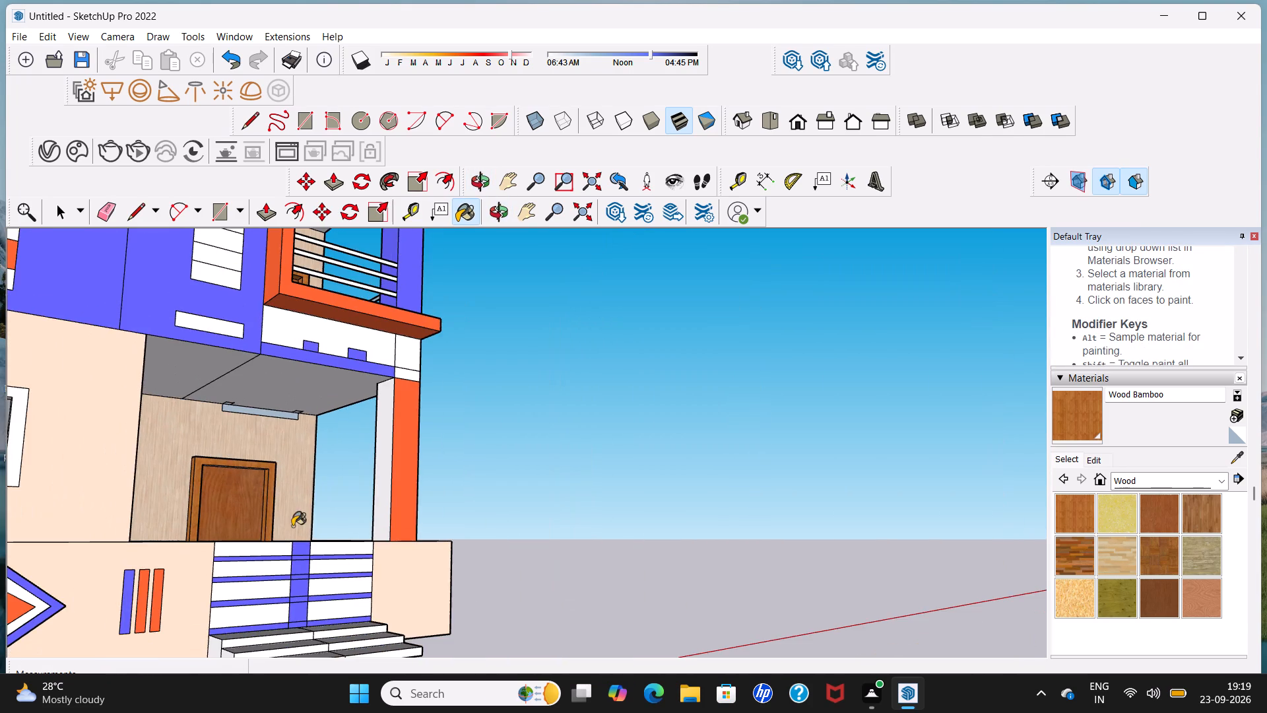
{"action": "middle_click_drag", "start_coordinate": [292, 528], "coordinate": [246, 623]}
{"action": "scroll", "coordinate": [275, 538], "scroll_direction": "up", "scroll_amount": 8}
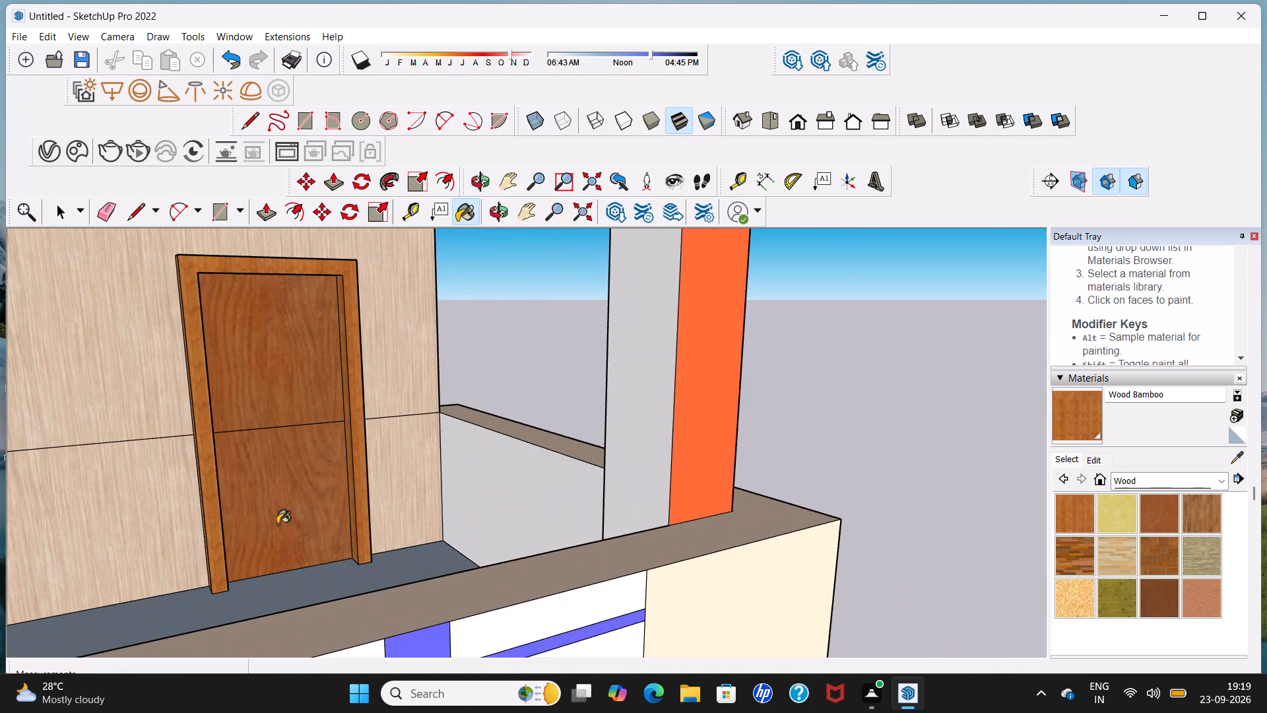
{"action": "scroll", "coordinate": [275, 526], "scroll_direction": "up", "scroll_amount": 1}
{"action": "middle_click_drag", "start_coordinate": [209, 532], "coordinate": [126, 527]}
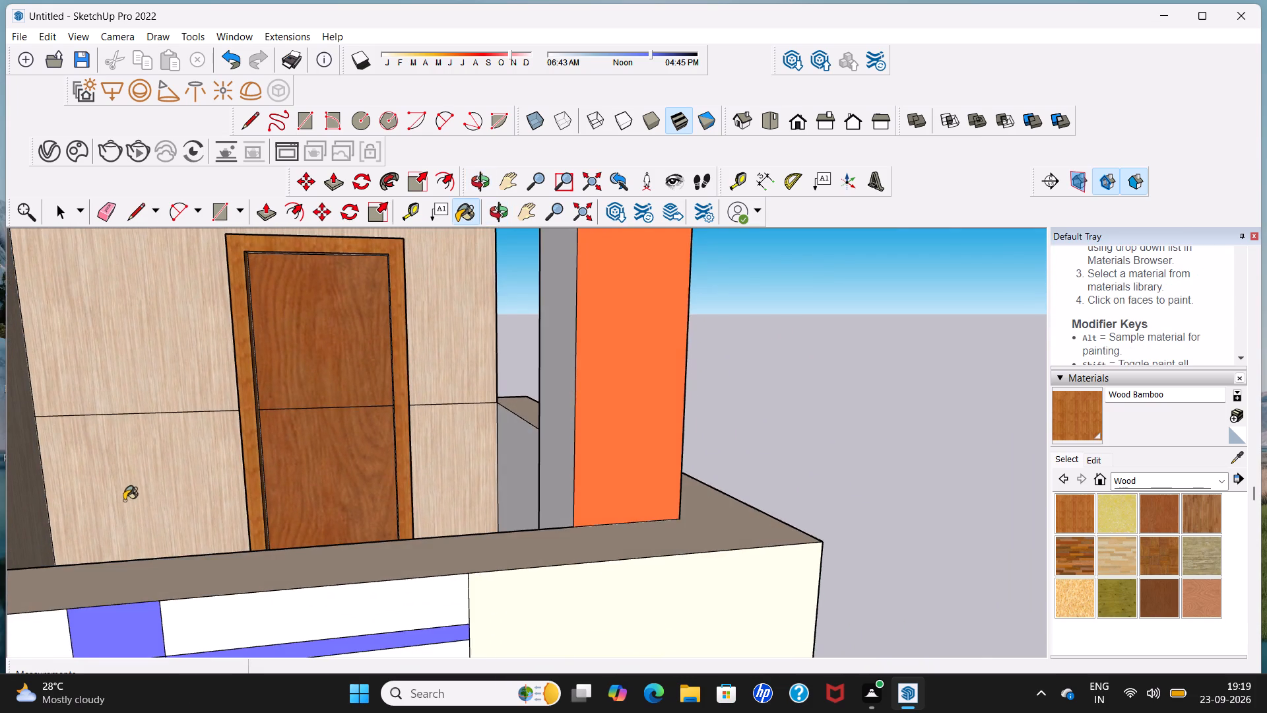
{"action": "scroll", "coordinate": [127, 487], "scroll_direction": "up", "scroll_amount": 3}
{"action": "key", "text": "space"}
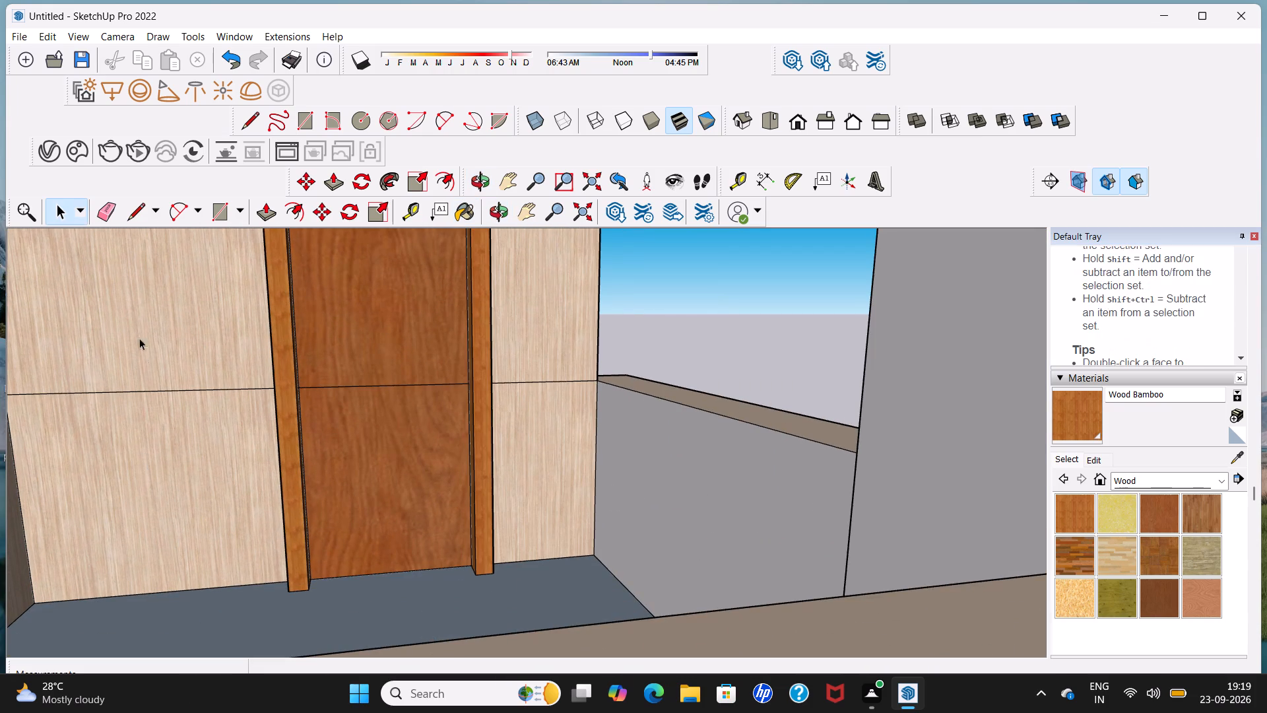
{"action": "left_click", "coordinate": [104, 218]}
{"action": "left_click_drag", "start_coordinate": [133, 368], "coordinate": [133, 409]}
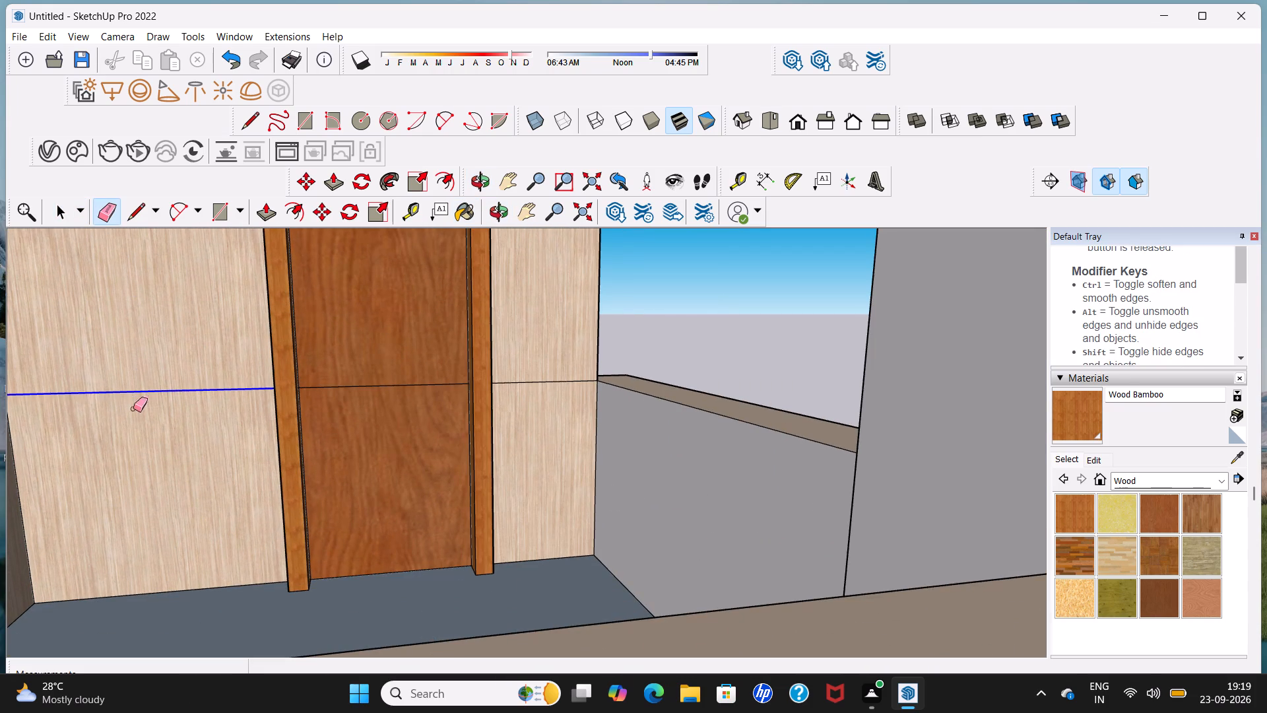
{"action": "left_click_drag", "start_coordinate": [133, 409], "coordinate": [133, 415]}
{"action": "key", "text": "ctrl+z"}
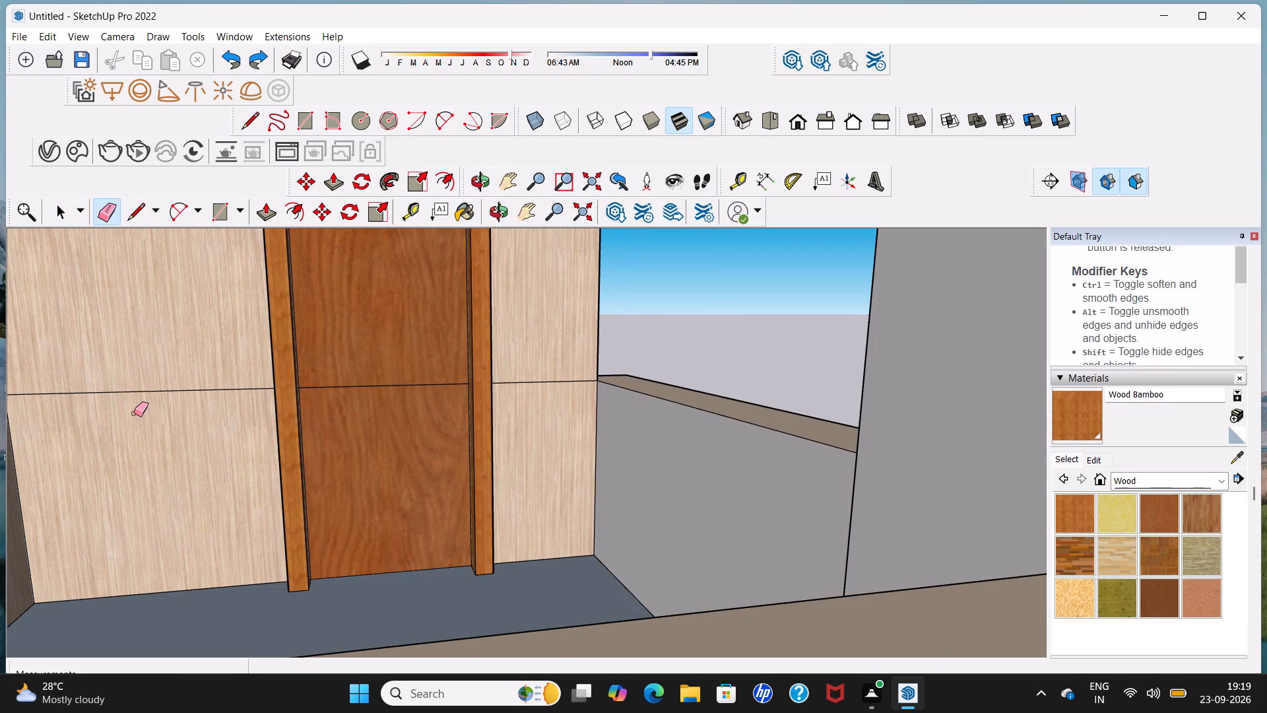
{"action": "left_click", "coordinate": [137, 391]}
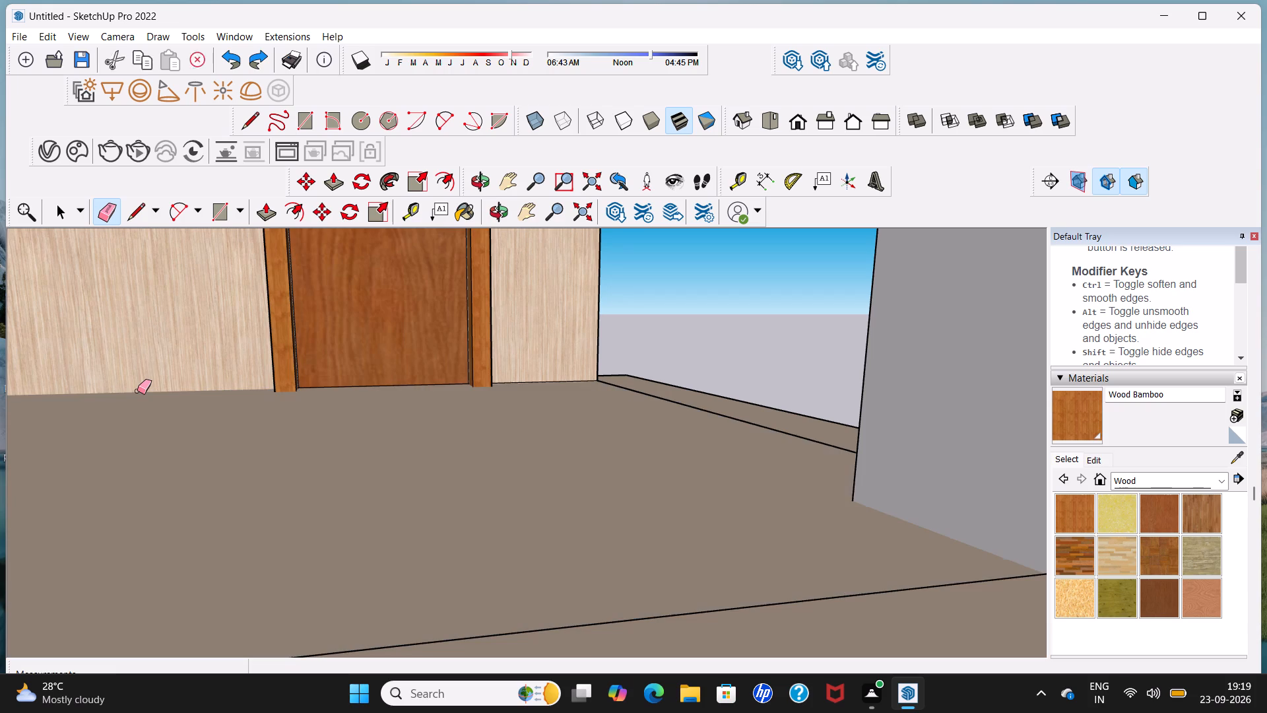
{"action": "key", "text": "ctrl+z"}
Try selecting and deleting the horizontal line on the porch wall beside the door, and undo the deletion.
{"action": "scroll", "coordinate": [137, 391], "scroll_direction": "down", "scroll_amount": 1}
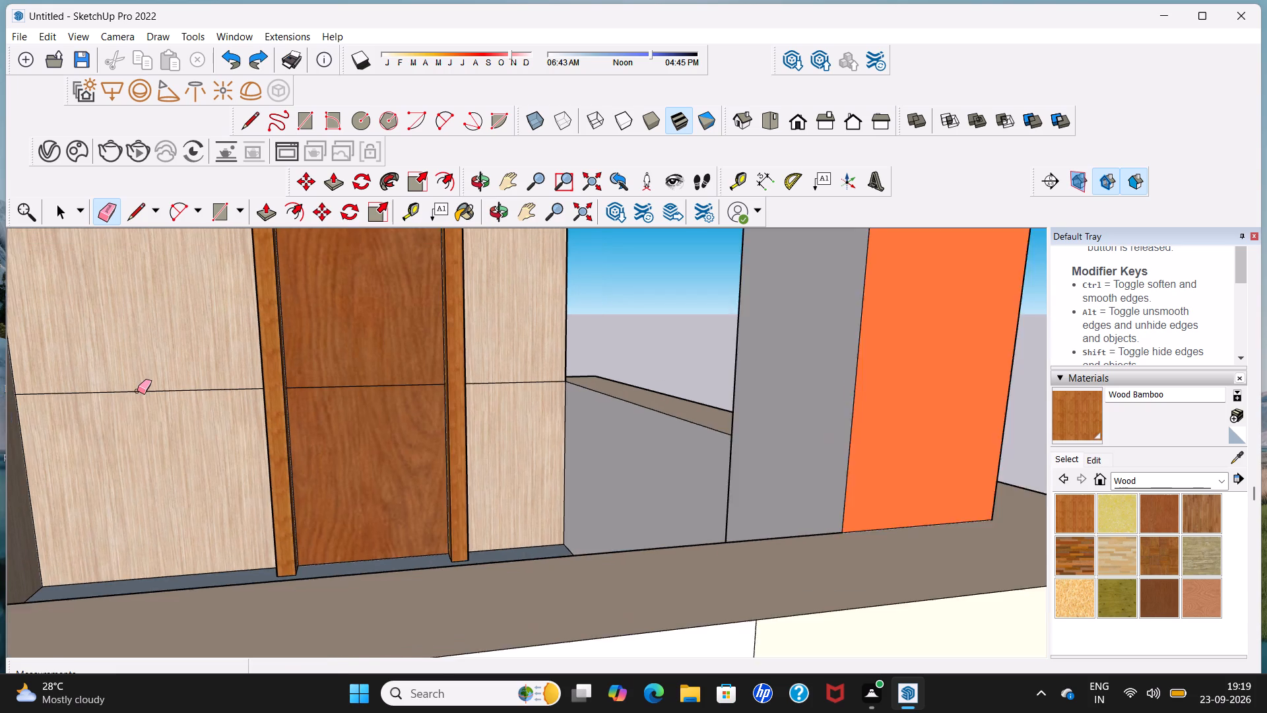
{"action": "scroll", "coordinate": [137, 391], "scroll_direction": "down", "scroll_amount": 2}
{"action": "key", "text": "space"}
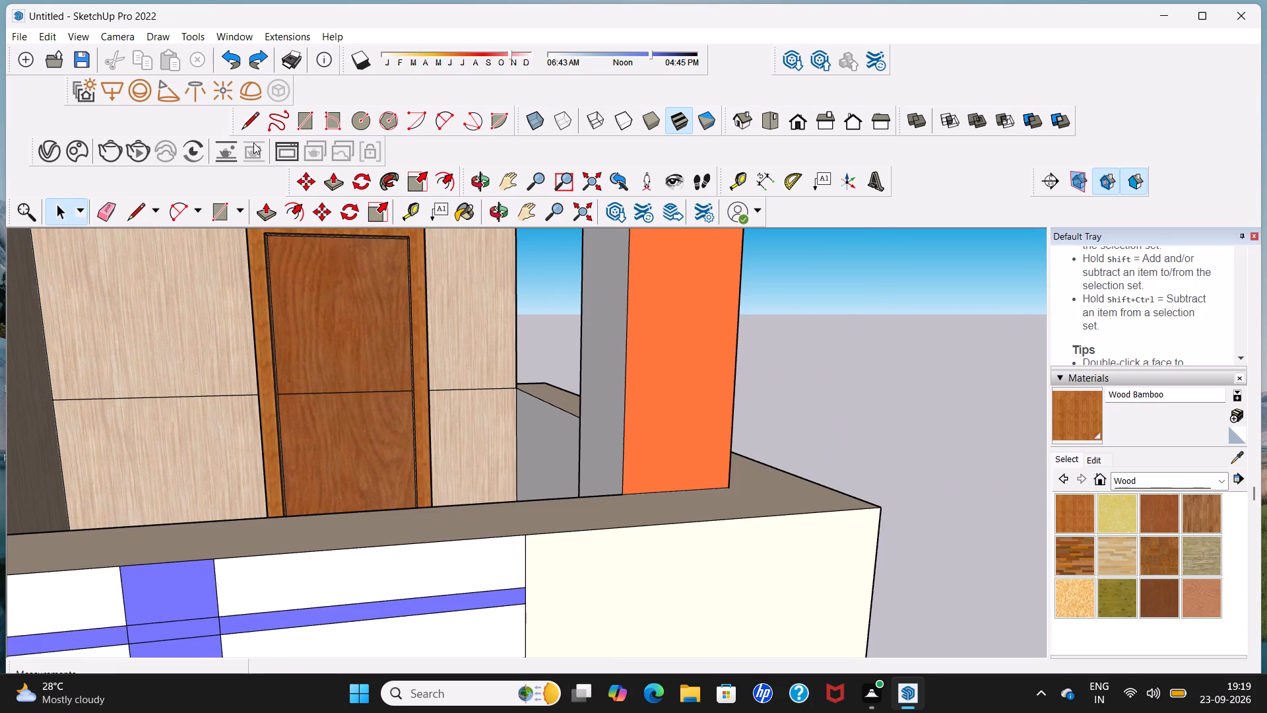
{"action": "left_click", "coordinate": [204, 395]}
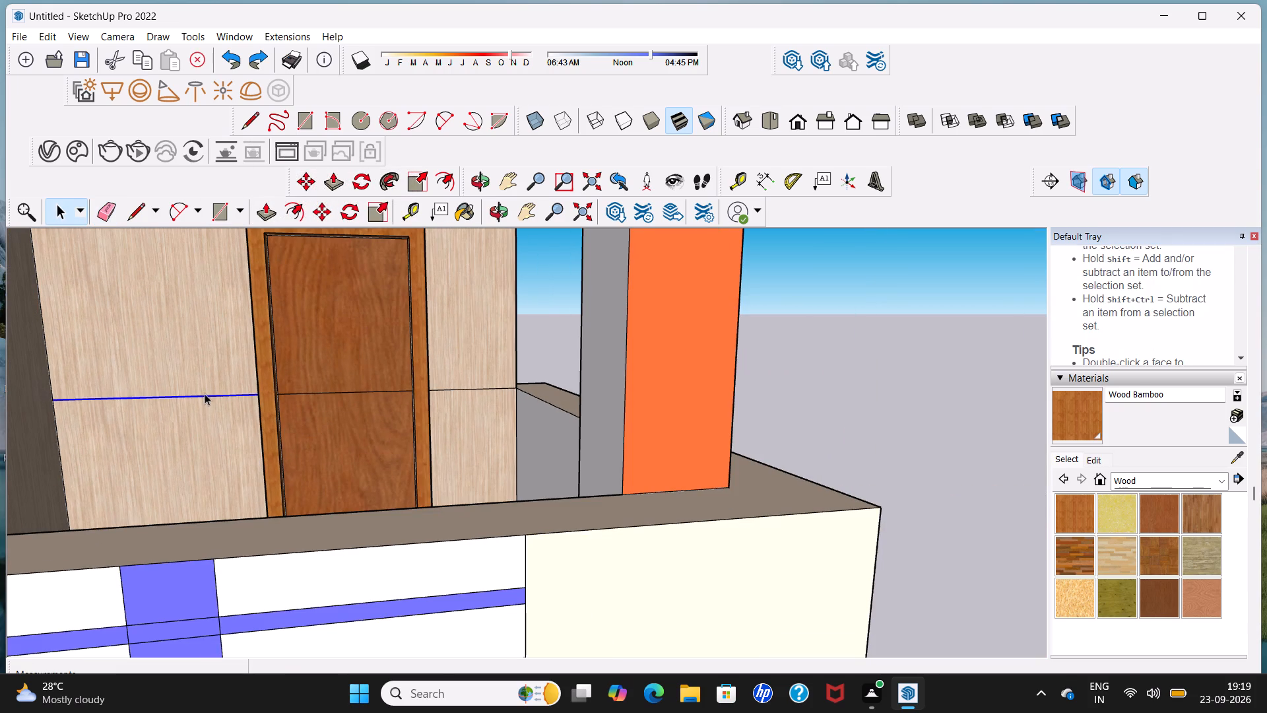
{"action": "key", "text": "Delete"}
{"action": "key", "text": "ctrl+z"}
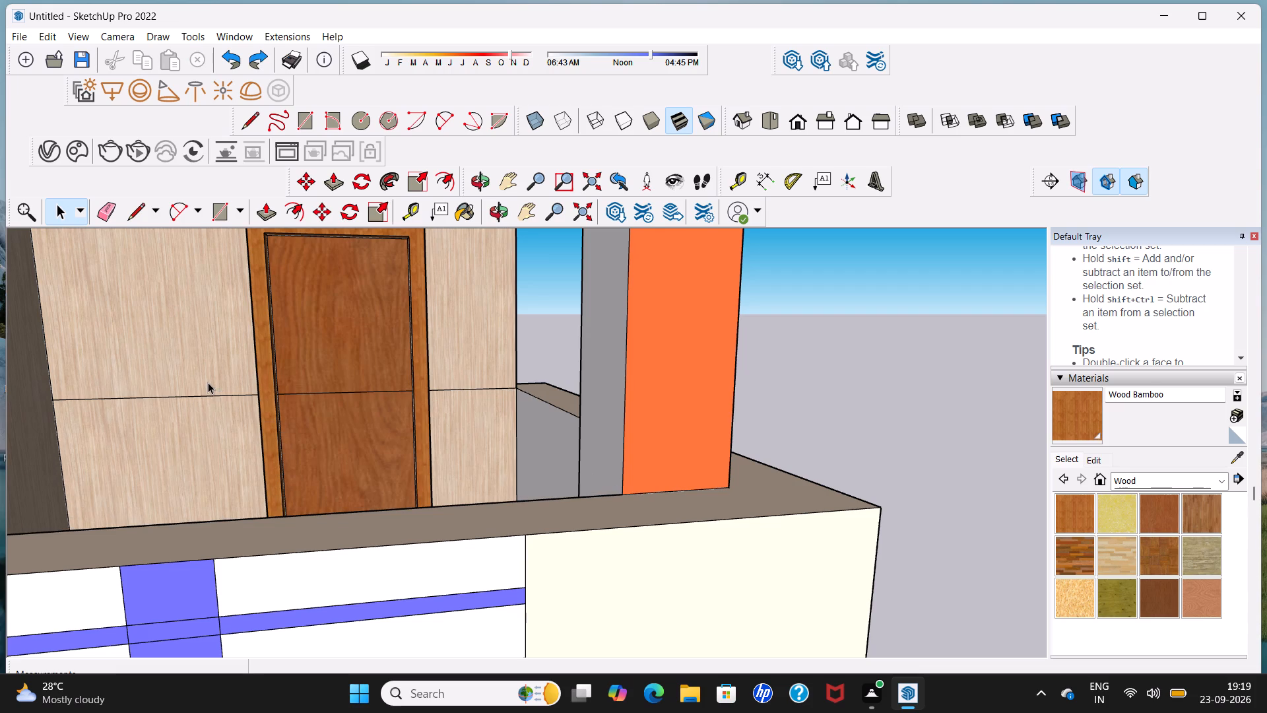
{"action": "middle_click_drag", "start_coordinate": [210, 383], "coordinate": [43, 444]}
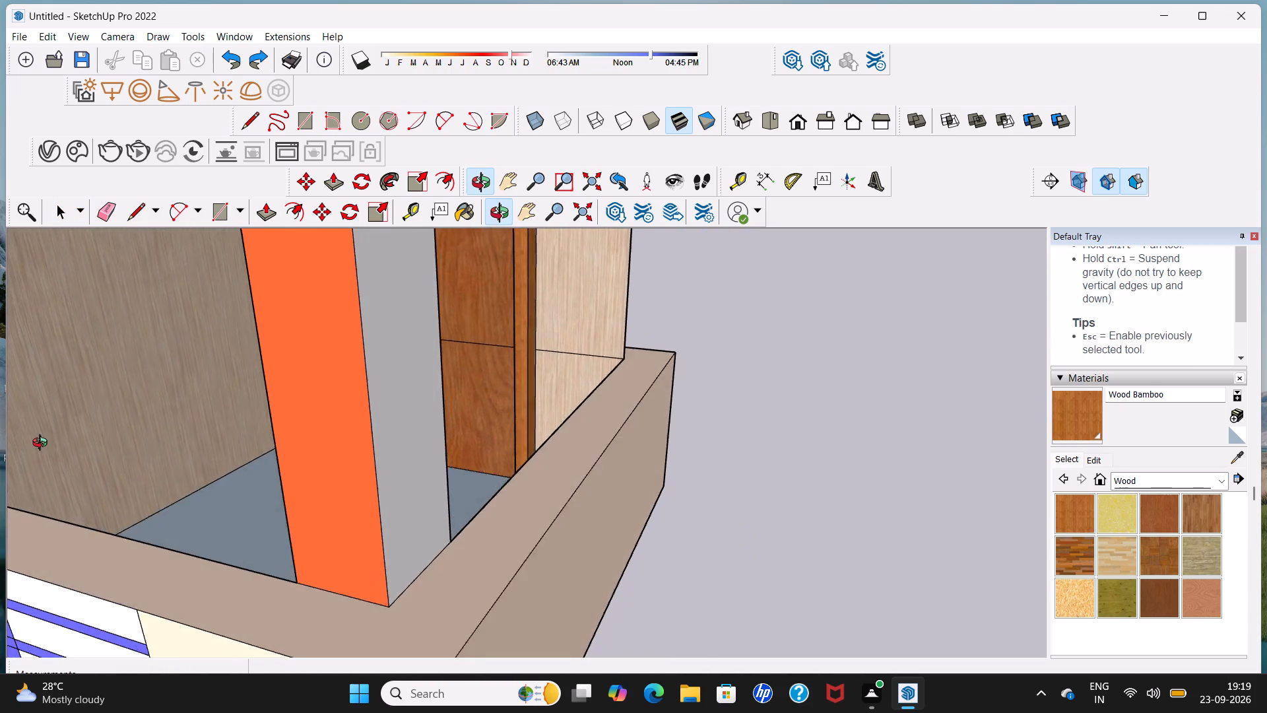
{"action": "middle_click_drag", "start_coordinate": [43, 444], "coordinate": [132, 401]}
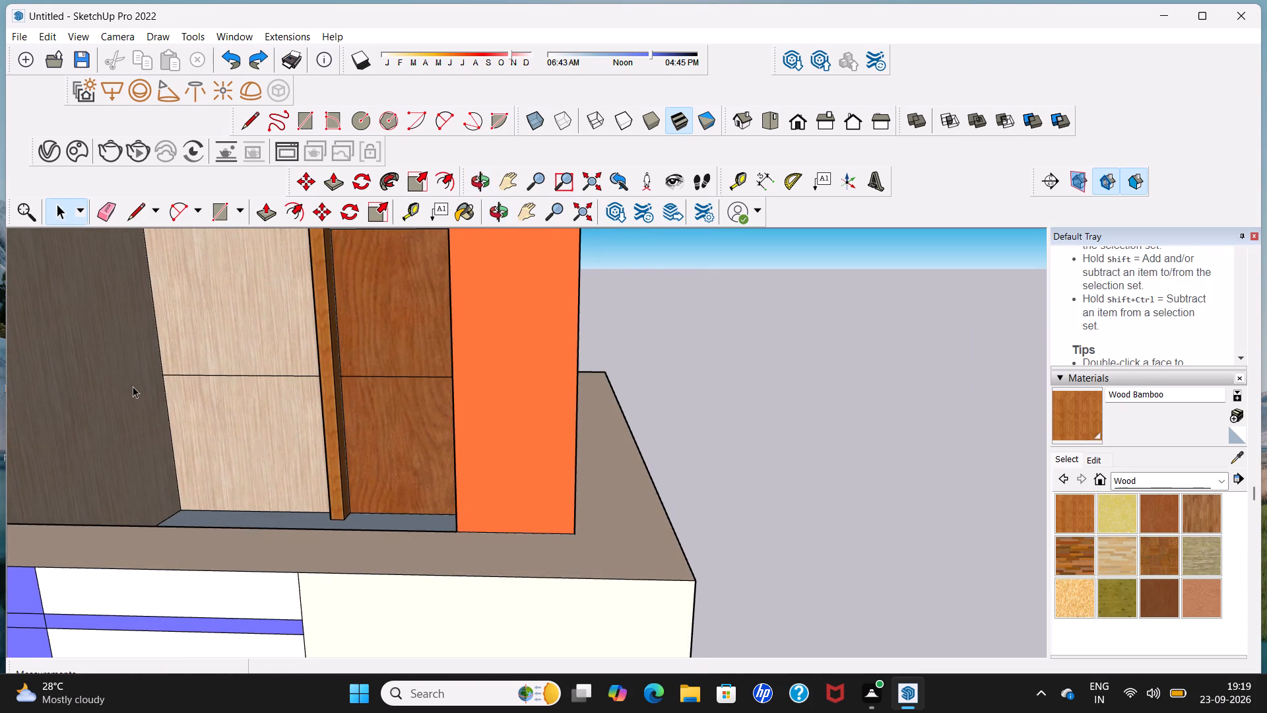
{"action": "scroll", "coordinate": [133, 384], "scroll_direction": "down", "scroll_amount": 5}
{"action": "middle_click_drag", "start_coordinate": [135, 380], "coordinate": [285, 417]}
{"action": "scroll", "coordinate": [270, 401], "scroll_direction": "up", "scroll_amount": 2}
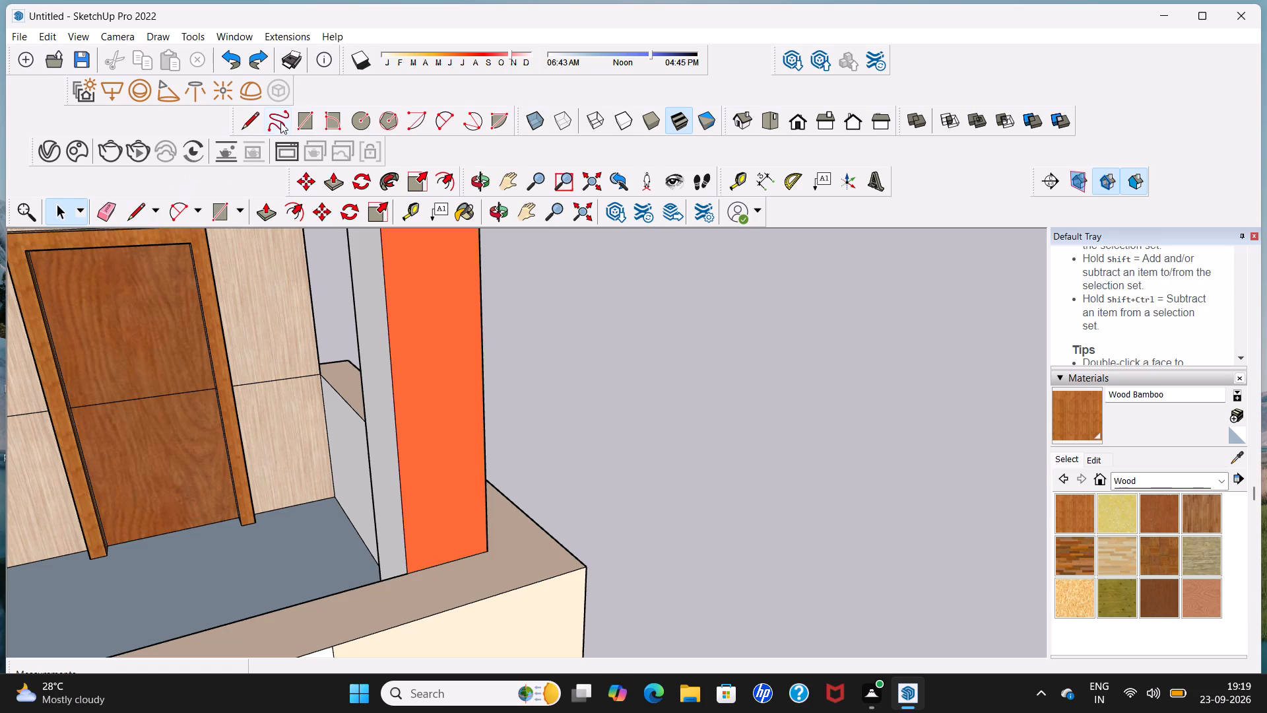
Draw a circle of about 1 7/8" radius on the ground-floor door, near its edge just above the horizontal line, for a knob.
{"action": "left_click", "coordinate": [358, 122]}
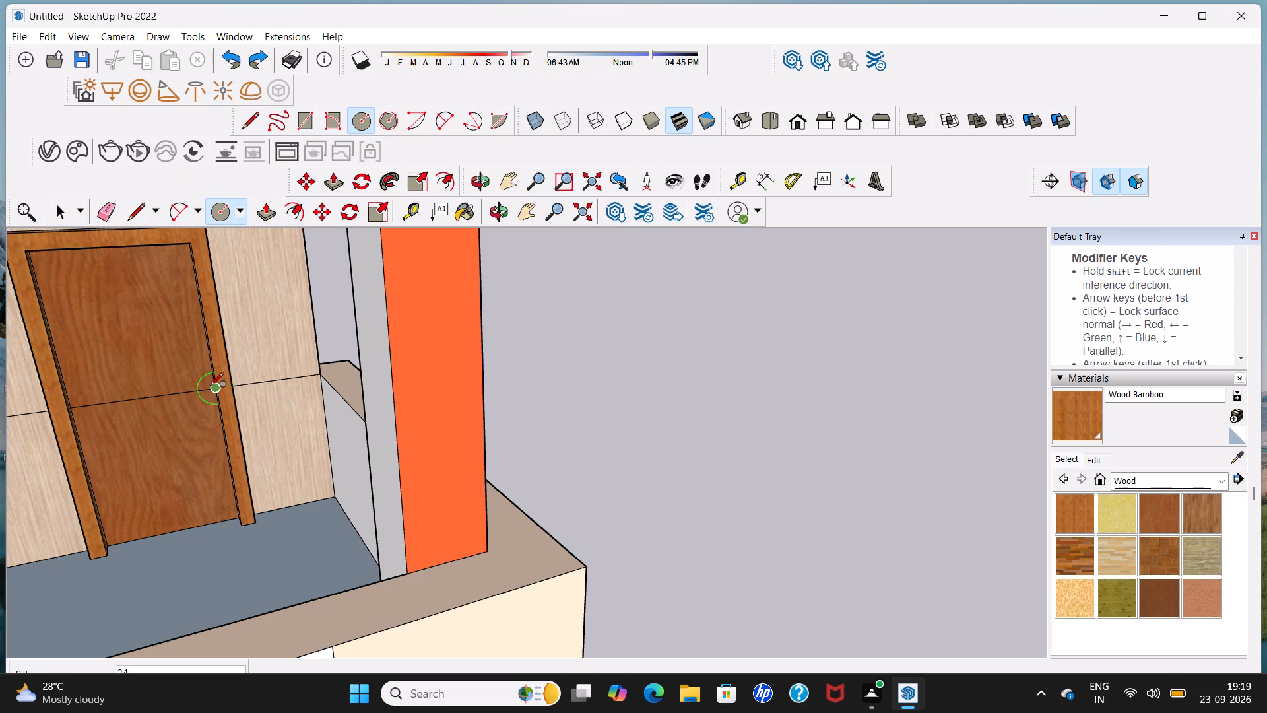
{"action": "scroll", "coordinate": [174, 375], "scroll_direction": "up", "scroll_amount": 5}
{"action": "left_click", "coordinate": [191, 366]}
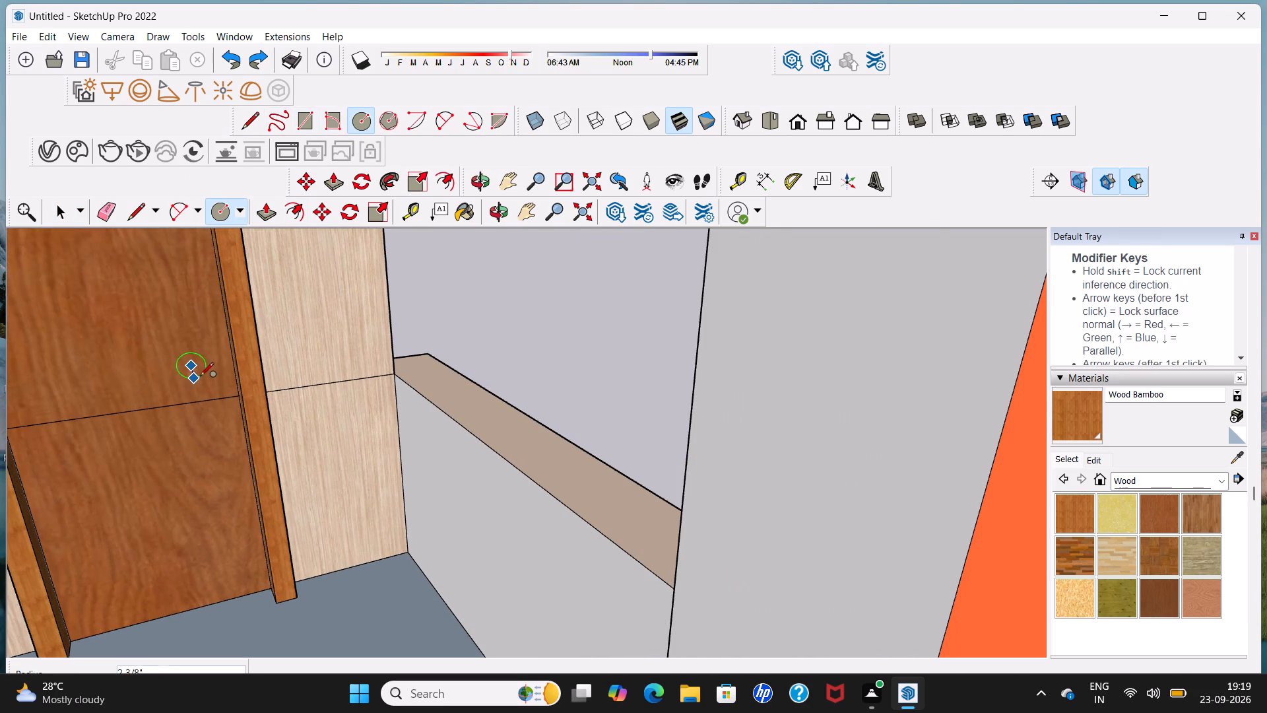
{"action": "left_click", "coordinate": [200, 375]}
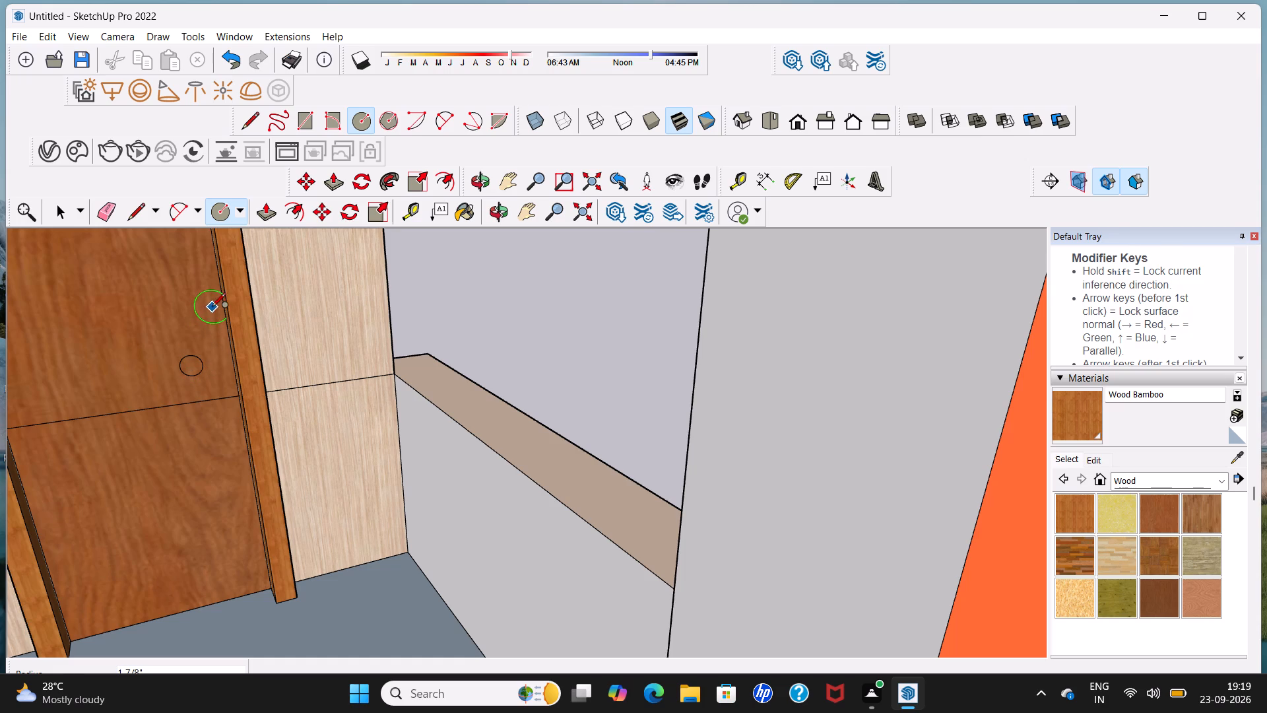
{"action": "key", "text": "space"}
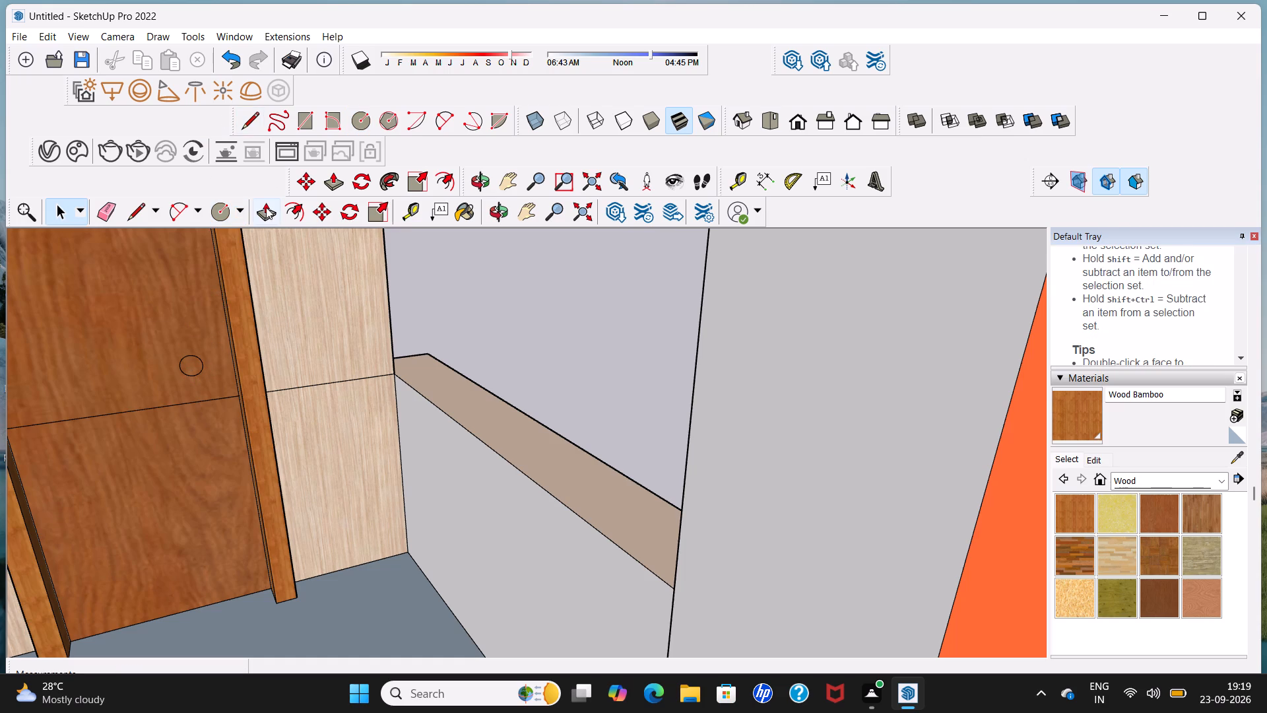
Push/Pull the circle on the ground-floor door outward by about 2 5/8" to form the door knob.
{"action": "left_click", "coordinate": [266, 207]}
{"action": "scroll", "coordinate": [203, 364], "scroll_direction": "up", "scroll_amount": 8}
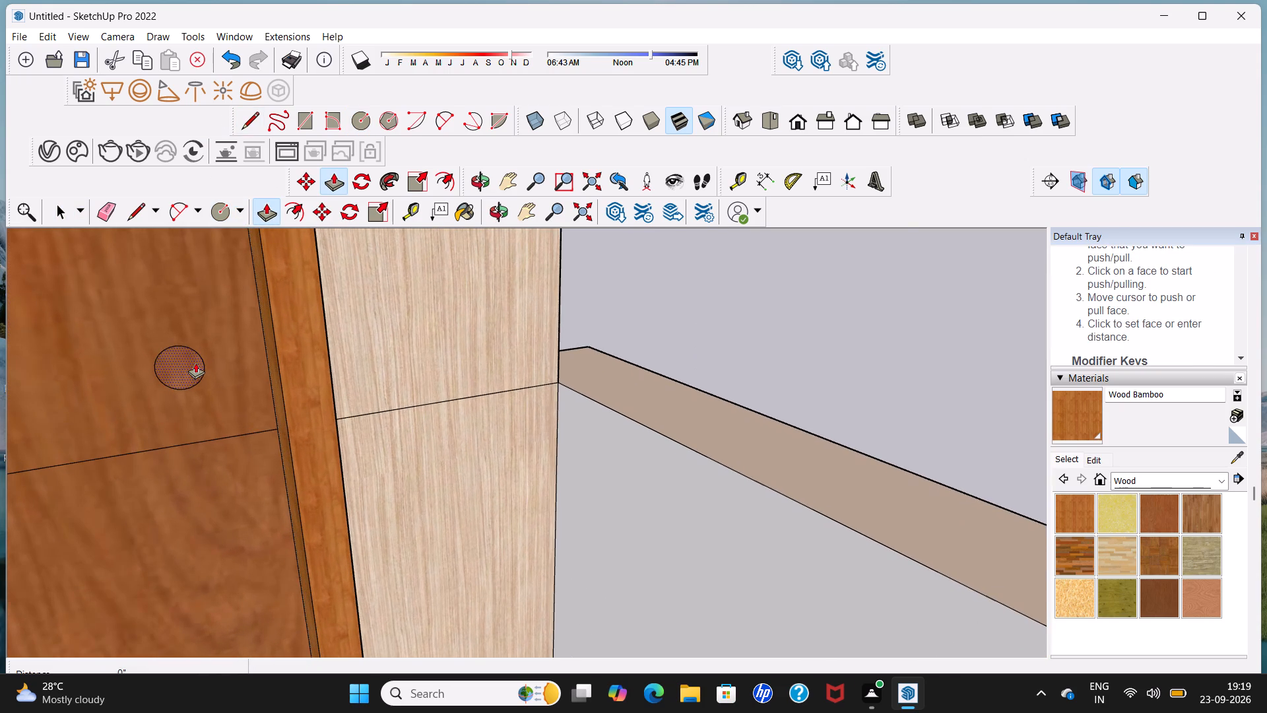
{"action": "left_click", "coordinate": [185, 358]}
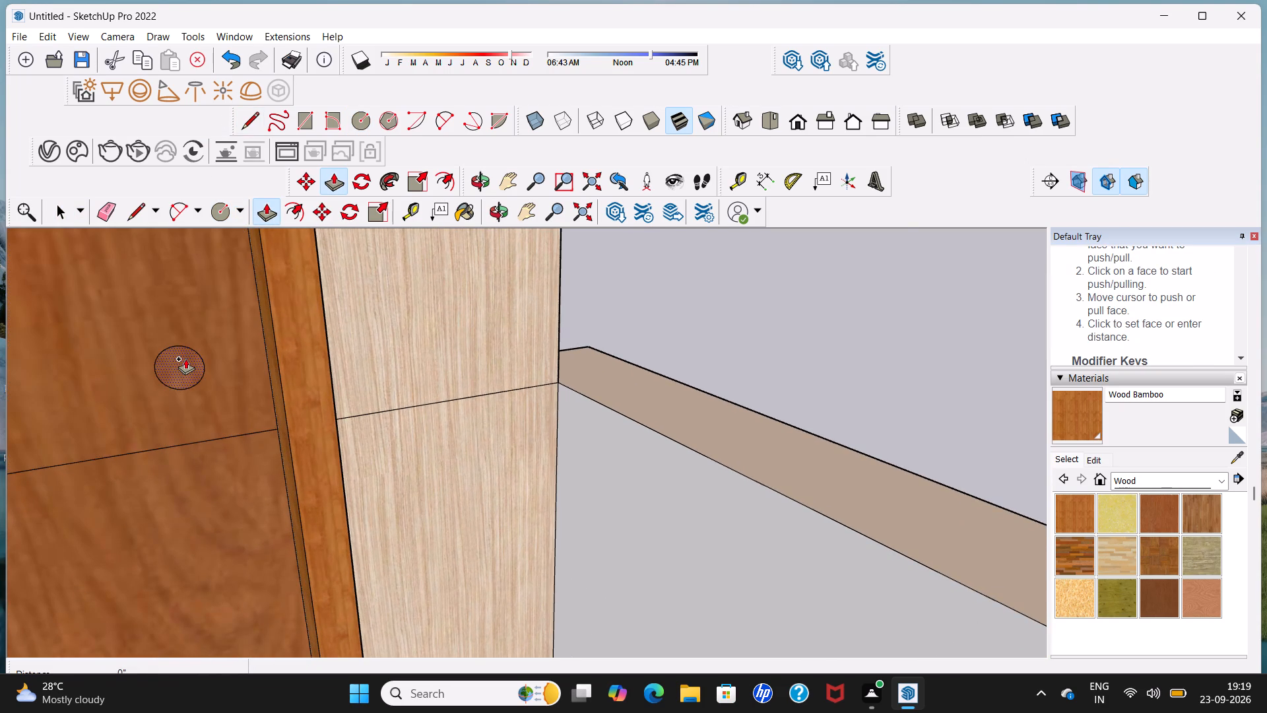
{"action": "left_click", "coordinate": [189, 366]}
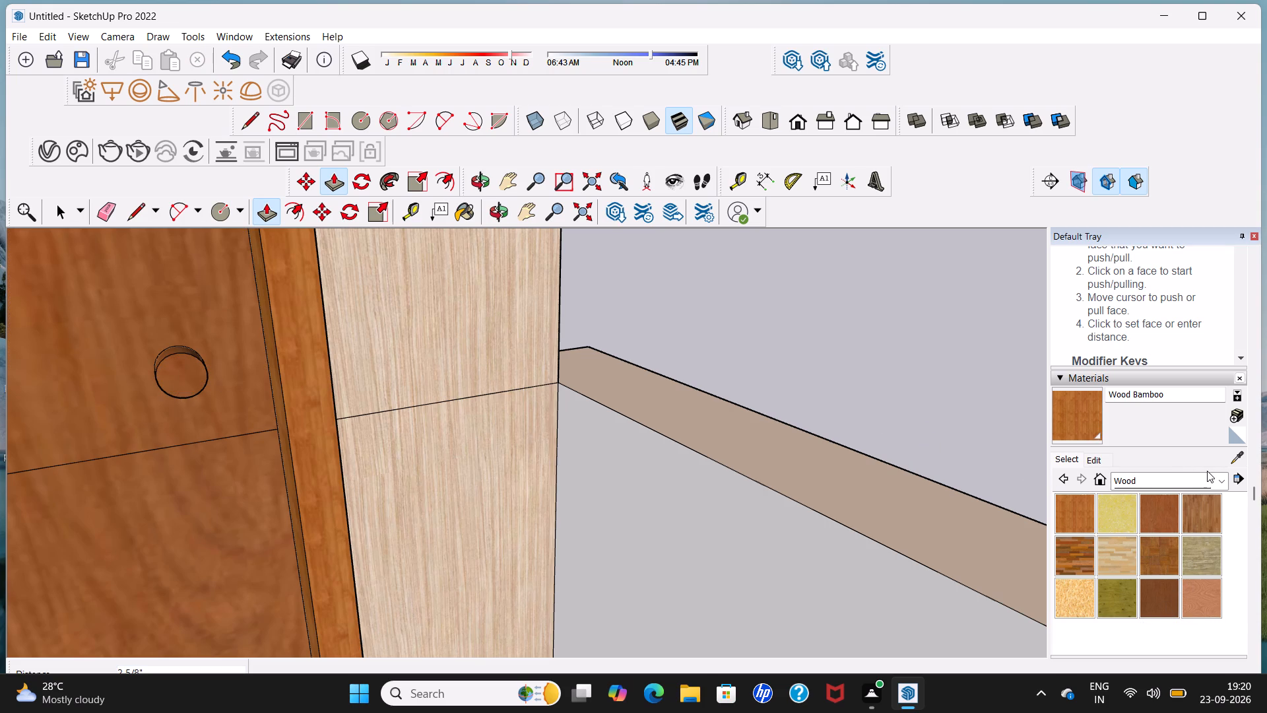
Apply Metal Seamed from the Metal materials to the ground-floor door knob's front face and cylindrical side.
{"action": "left_click", "coordinate": [1225, 485]}
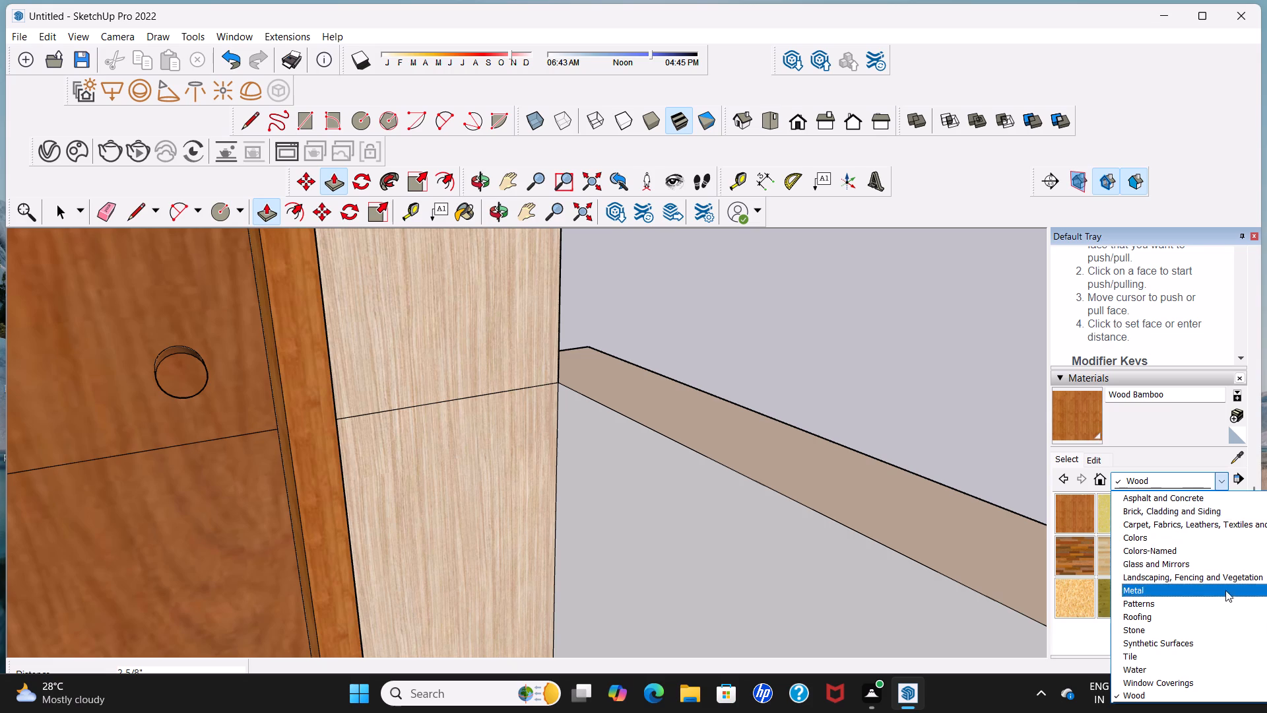
{"action": "left_click", "coordinate": [1217, 593]}
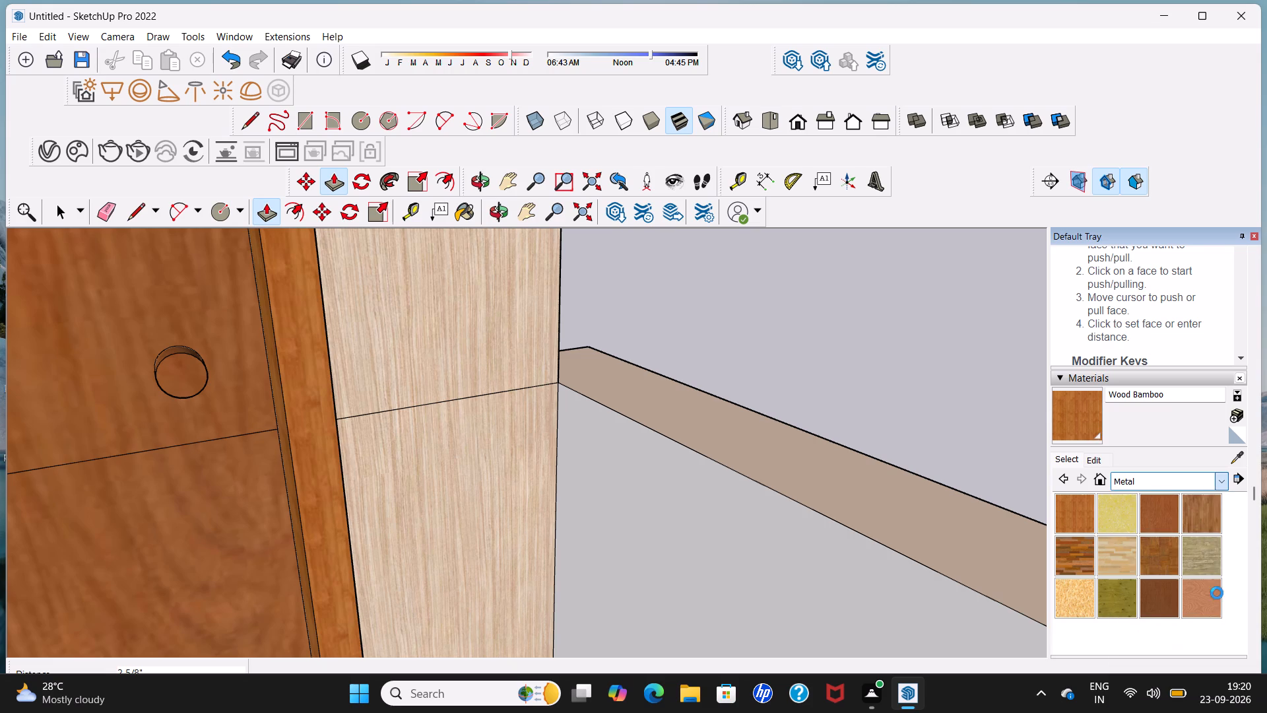
{"action": "left_click", "coordinate": [1145, 559]}
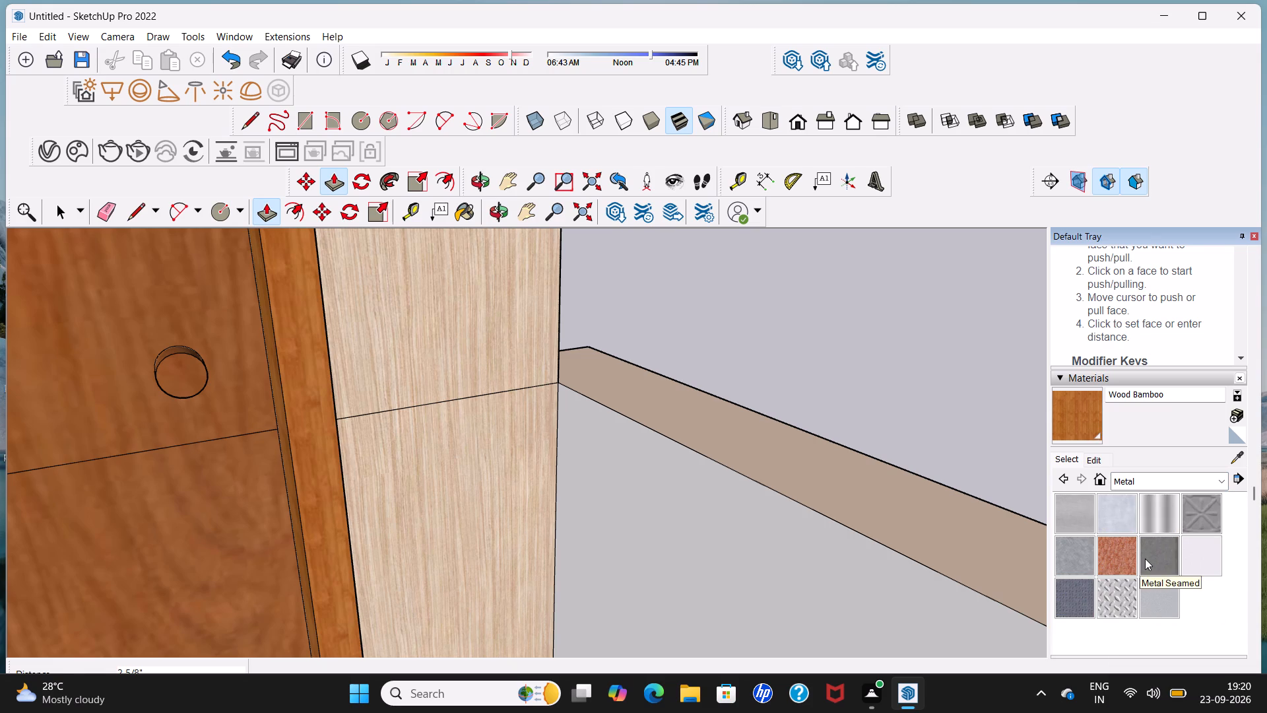
{"action": "left_click", "coordinate": [162, 377]}
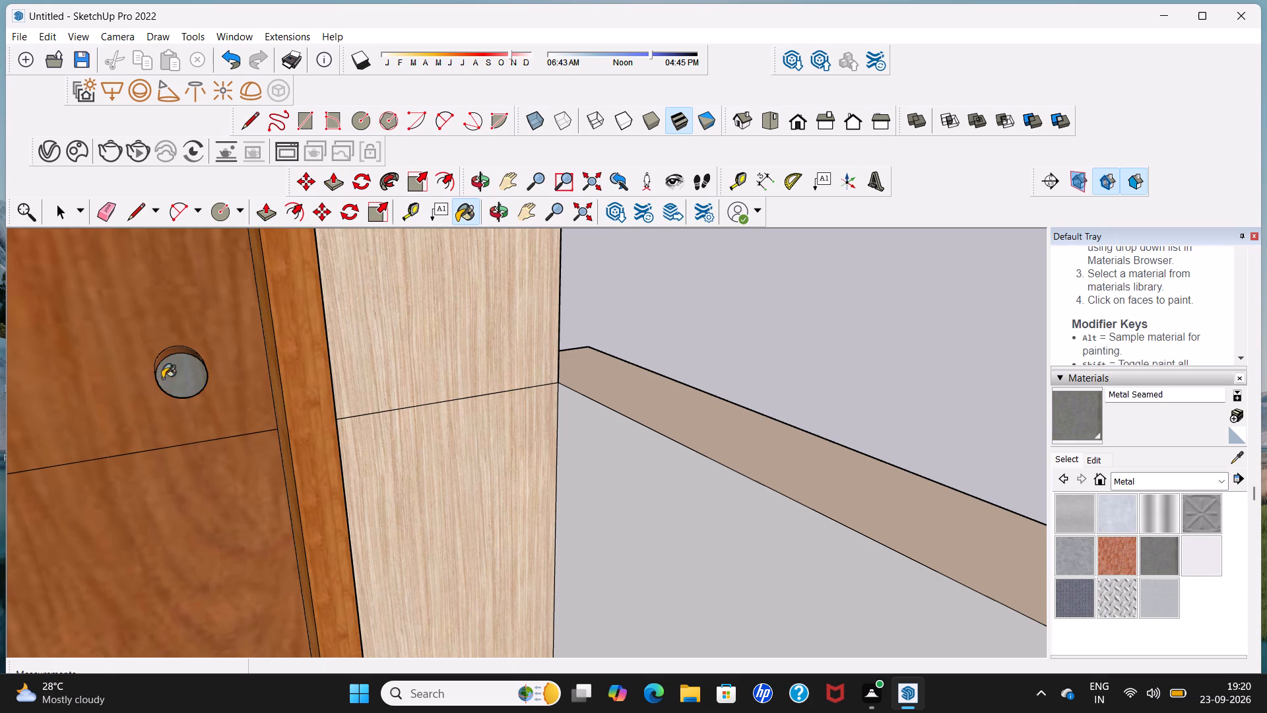
{"action": "scroll", "coordinate": [149, 394], "scroll_direction": "up", "scroll_amount": 1}
{"action": "middle_click_drag", "start_coordinate": [149, 394], "coordinate": [244, 380]}
{"action": "scroll", "coordinate": [84, 419], "scroll_direction": "up", "scroll_amount": 4}
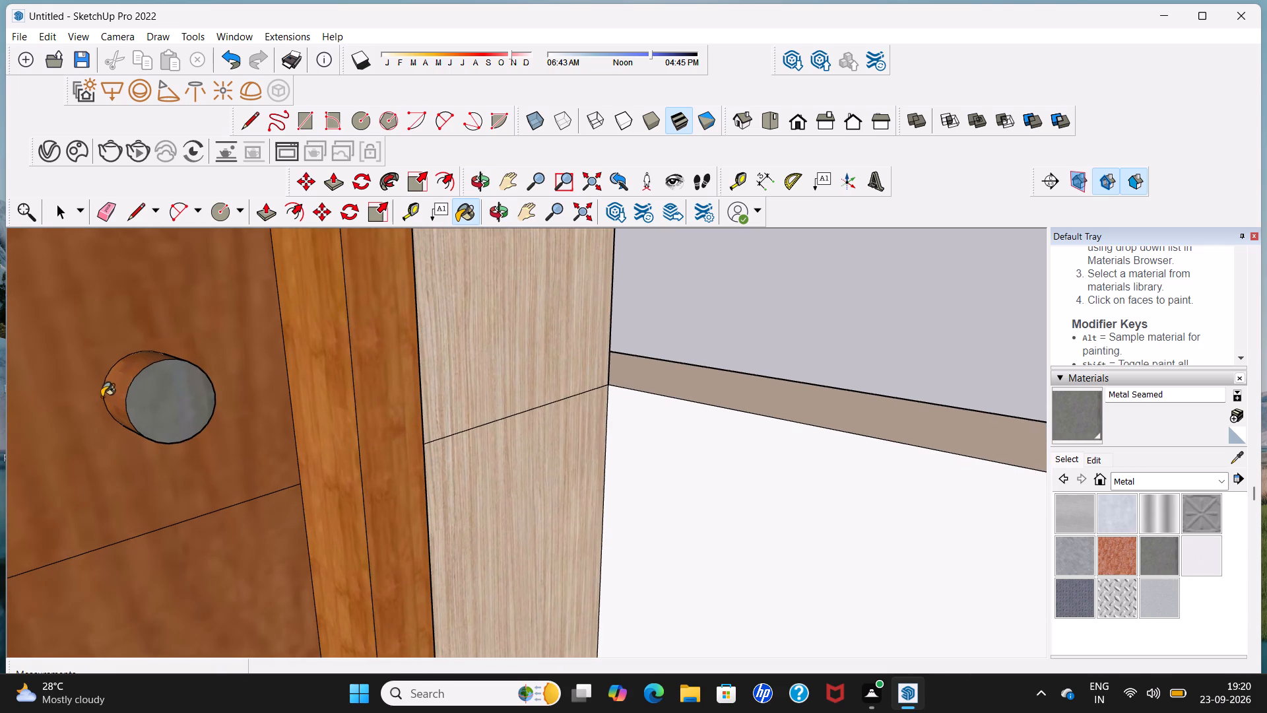
{"action": "left_click", "coordinate": [117, 390]}
{"action": "middle_click_drag", "start_coordinate": [170, 421], "coordinate": [158, 424]}
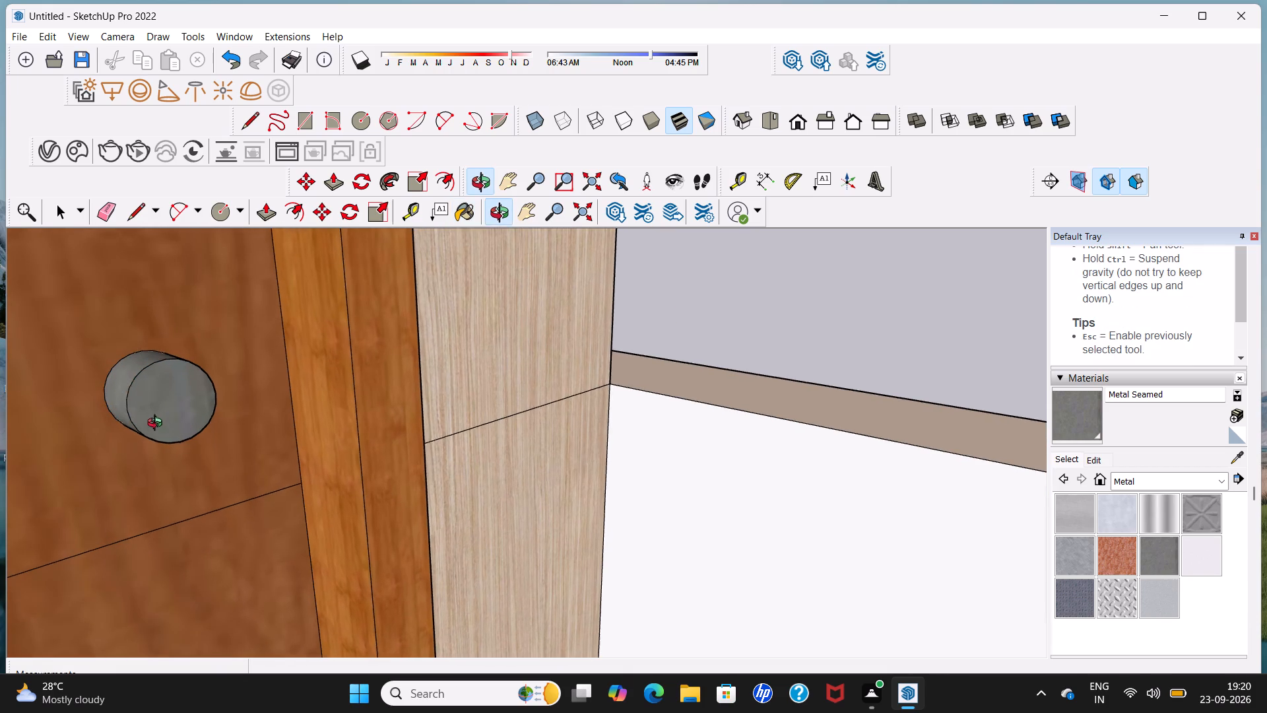
{"action": "middle_click_drag", "start_coordinate": [158, 424], "coordinate": [0, 372]}
Draw a circle of about 2 7/16" radius near the edge of the upper balcony door for its knob.
{"action": "scroll", "coordinate": [91, 375], "scroll_direction": "down", "scroll_amount": 13}
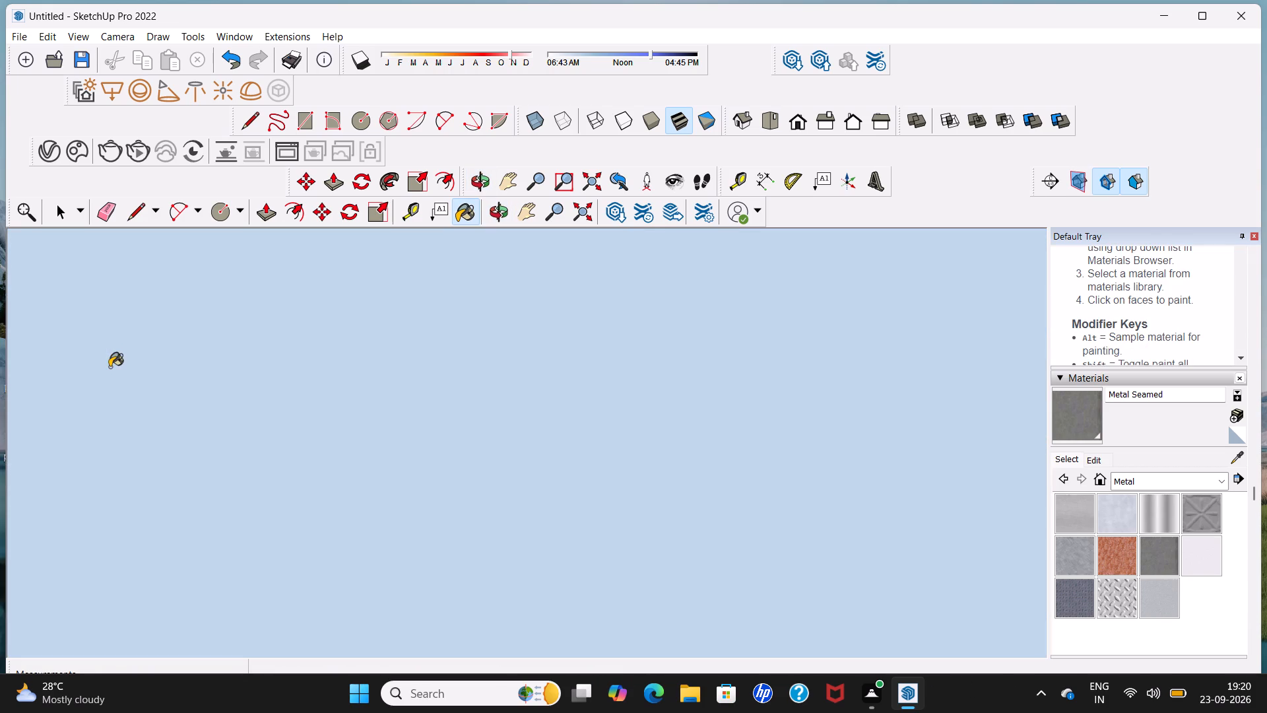
{"action": "scroll", "coordinate": [110, 367], "scroll_direction": "down", "scroll_amount": 4}
{"action": "scroll", "coordinate": [114, 369], "scroll_direction": "down", "scroll_amount": 20}
{"action": "scroll", "coordinate": [114, 369], "scroll_direction": "down", "scroll_amount": 16}
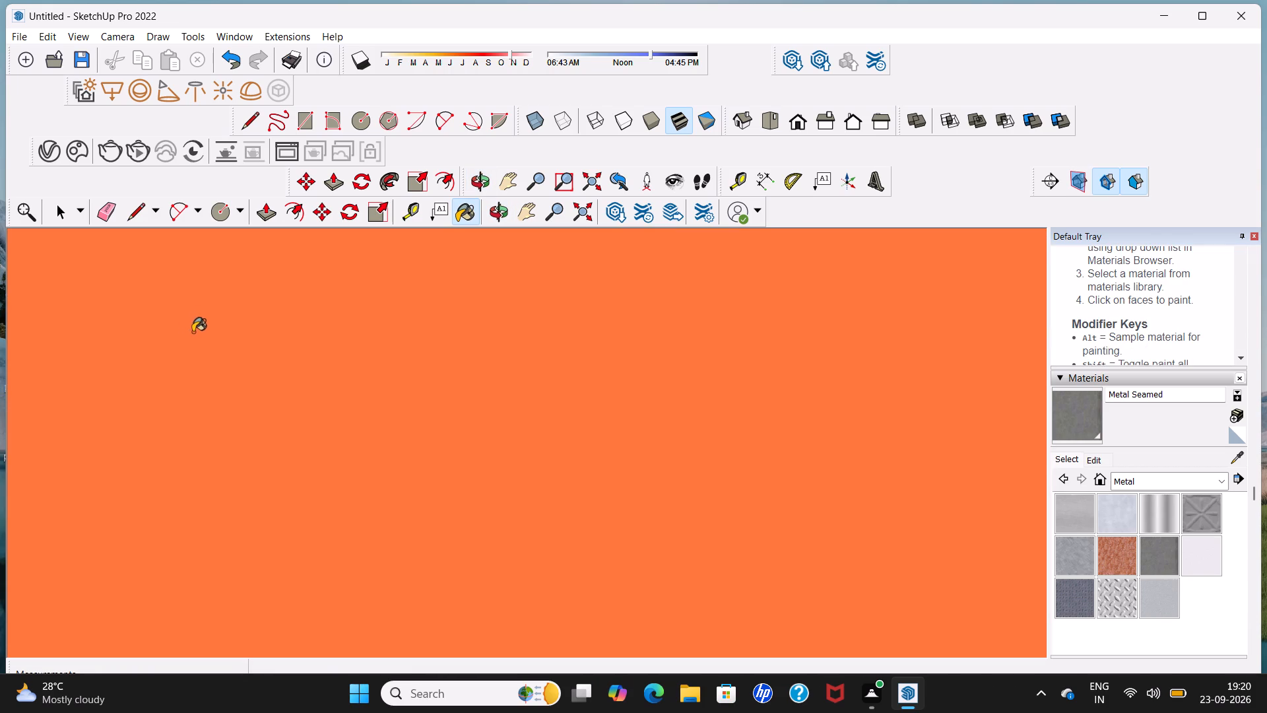
{"action": "scroll", "coordinate": [193, 332], "scroll_direction": "down", "scroll_amount": 20}
{"action": "scroll", "coordinate": [193, 332], "scroll_direction": "down", "scroll_amount": 20}
{"action": "scroll", "coordinate": [193, 332], "scroll_direction": "down", "scroll_amount": 7}
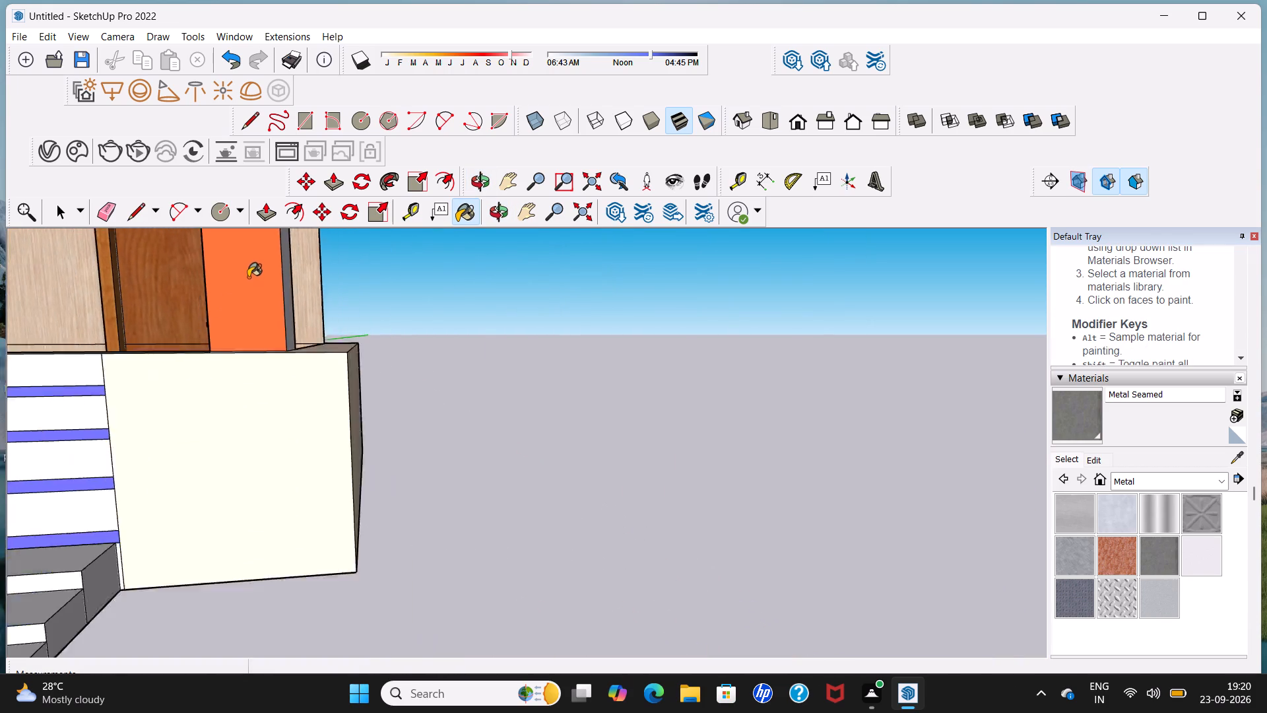
{"action": "scroll", "coordinate": [248, 277], "scroll_direction": "down", "scroll_amount": 10}
{"action": "middle_click_drag", "start_coordinate": [207, 276], "coordinate": [207, 277], "text": "shift"}
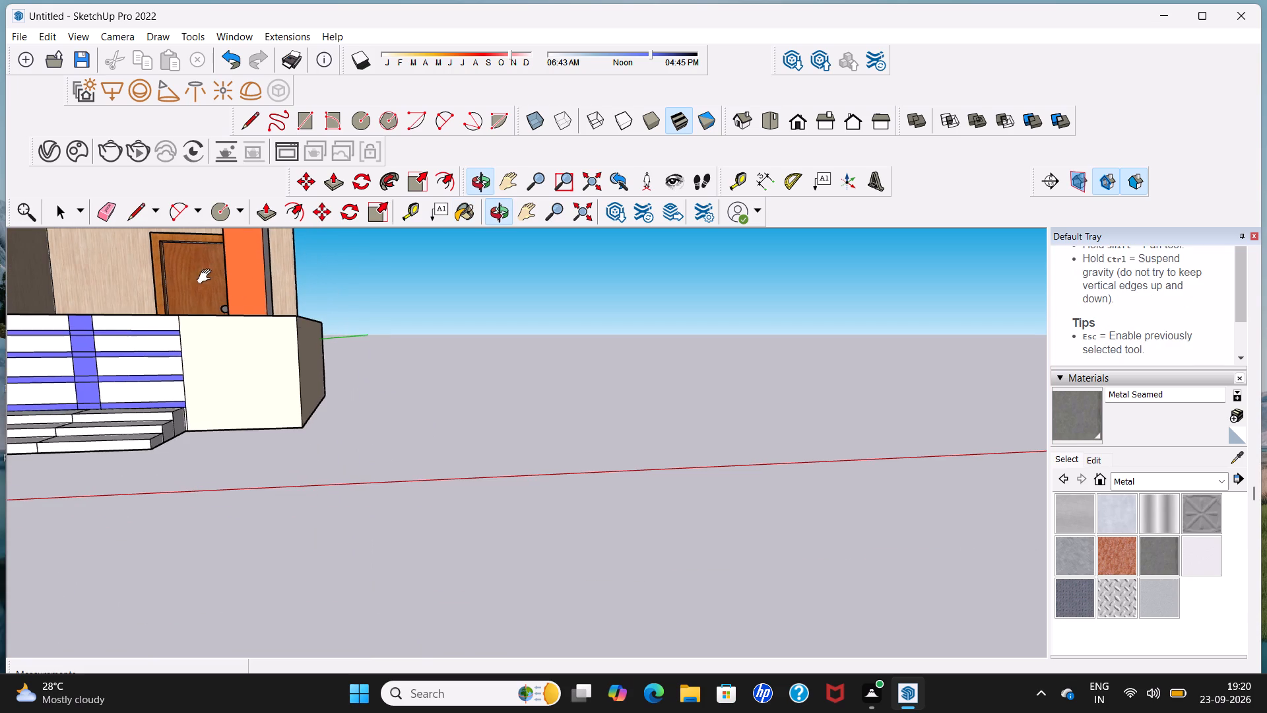
{"action": "middle_click_drag", "start_coordinate": [207, 277], "coordinate": [295, 499], "text": "shift"}
{"action": "middle_click_drag", "start_coordinate": [289, 347], "coordinate": [315, 473]}
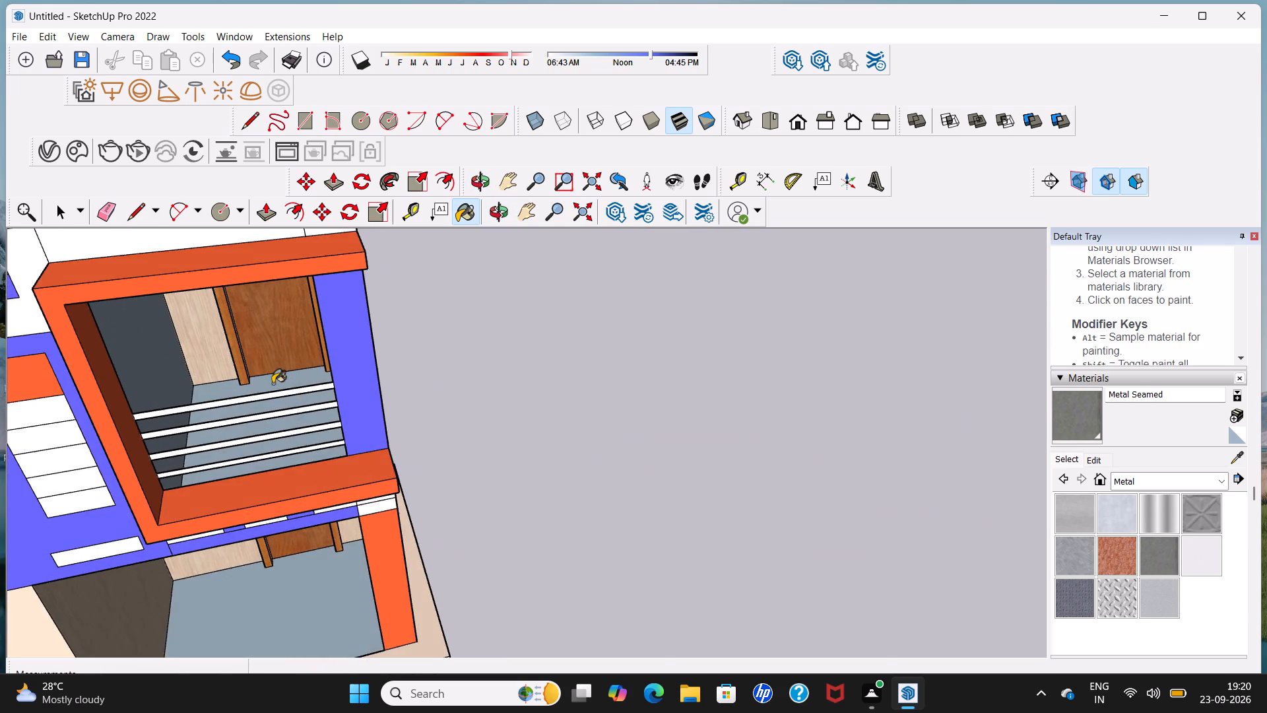
{"action": "scroll", "coordinate": [272, 380], "scroll_direction": "up", "scroll_amount": 8}
{"action": "middle_click_drag", "start_coordinate": [278, 336], "coordinate": [288, 438], "text": "shift"}
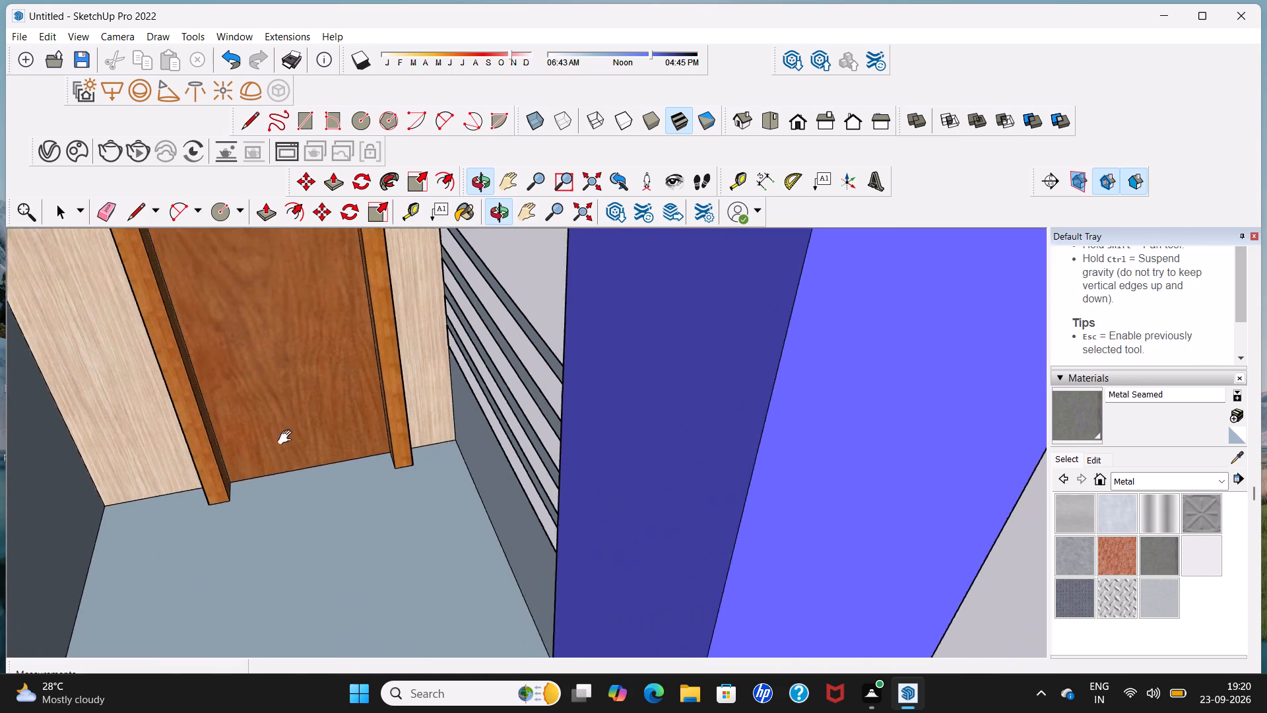
{"action": "middle_click_drag", "start_coordinate": [288, 438], "coordinate": [286, 491], "text": "shift"}
{"action": "middle_click_drag", "start_coordinate": [286, 452], "coordinate": [268, 260]}
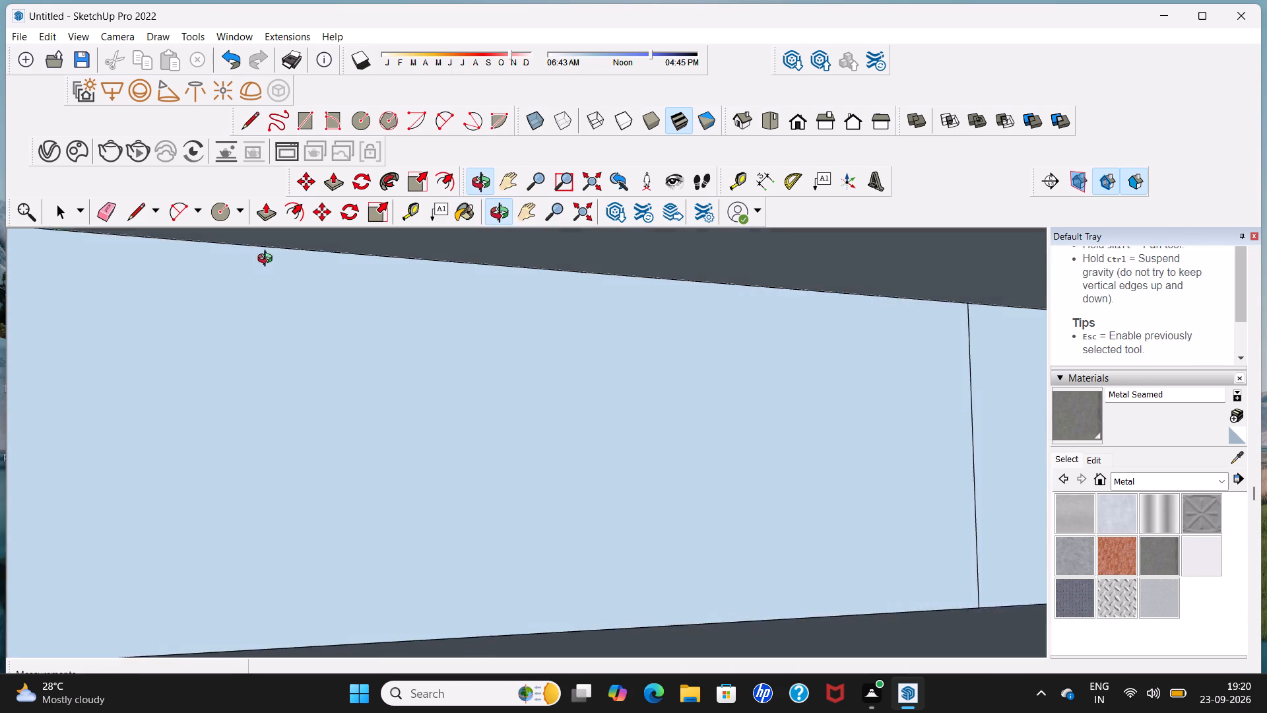
{"action": "middle_click_drag", "start_coordinate": [268, 260], "coordinate": [270, 265]}
{"action": "scroll", "coordinate": [284, 327], "scroll_direction": "down", "scroll_amount": 20}
{"action": "scroll", "coordinate": [284, 327], "scroll_direction": "down", "scroll_amount": 1}
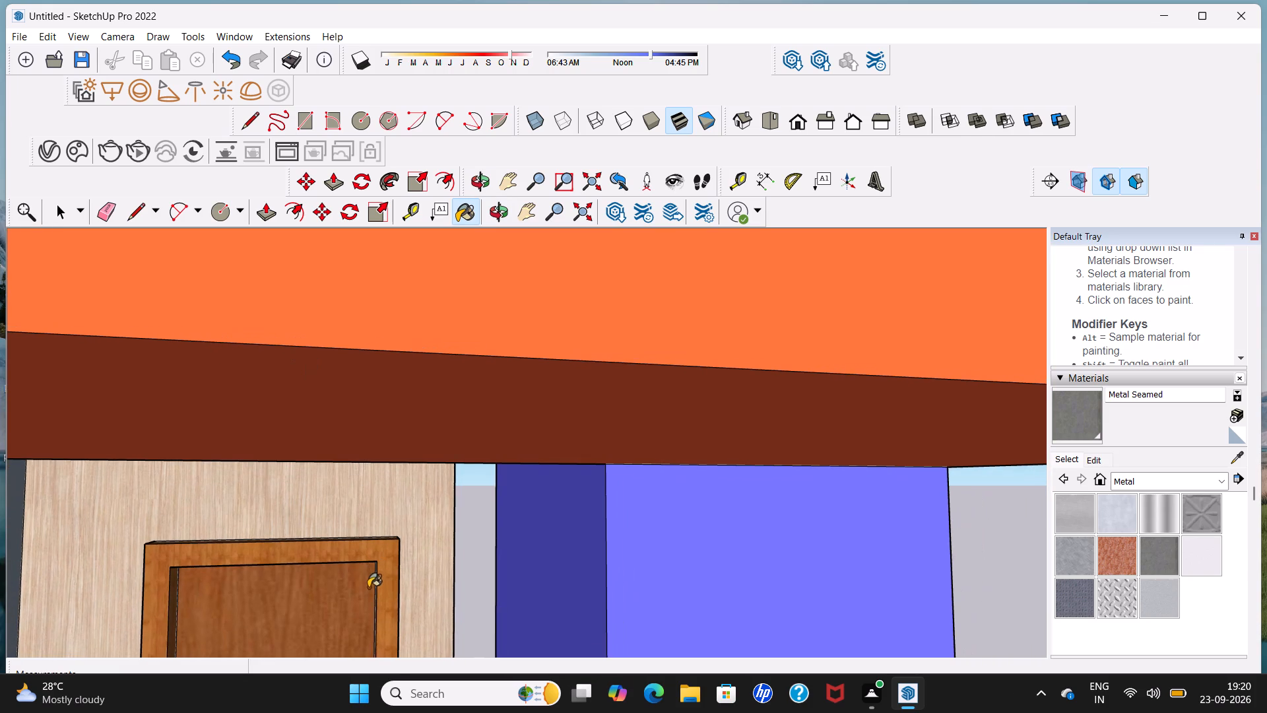
{"action": "middle_click_drag", "start_coordinate": [363, 588], "coordinate": [386, 420]}
{"action": "scroll", "coordinate": [379, 560], "scroll_direction": "up", "scroll_amount": 3}
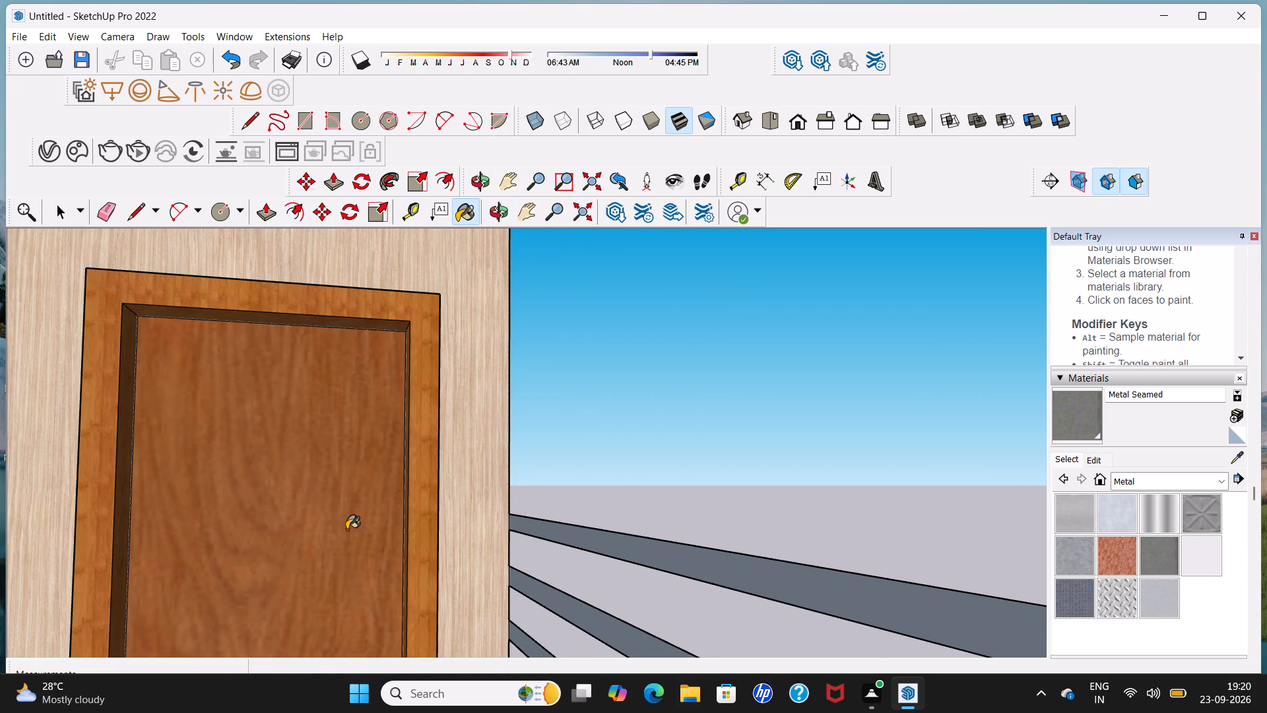
{"action": "middle_click_drag", "start_coordinate": [346, 529], "coordinate": [306, 424]}
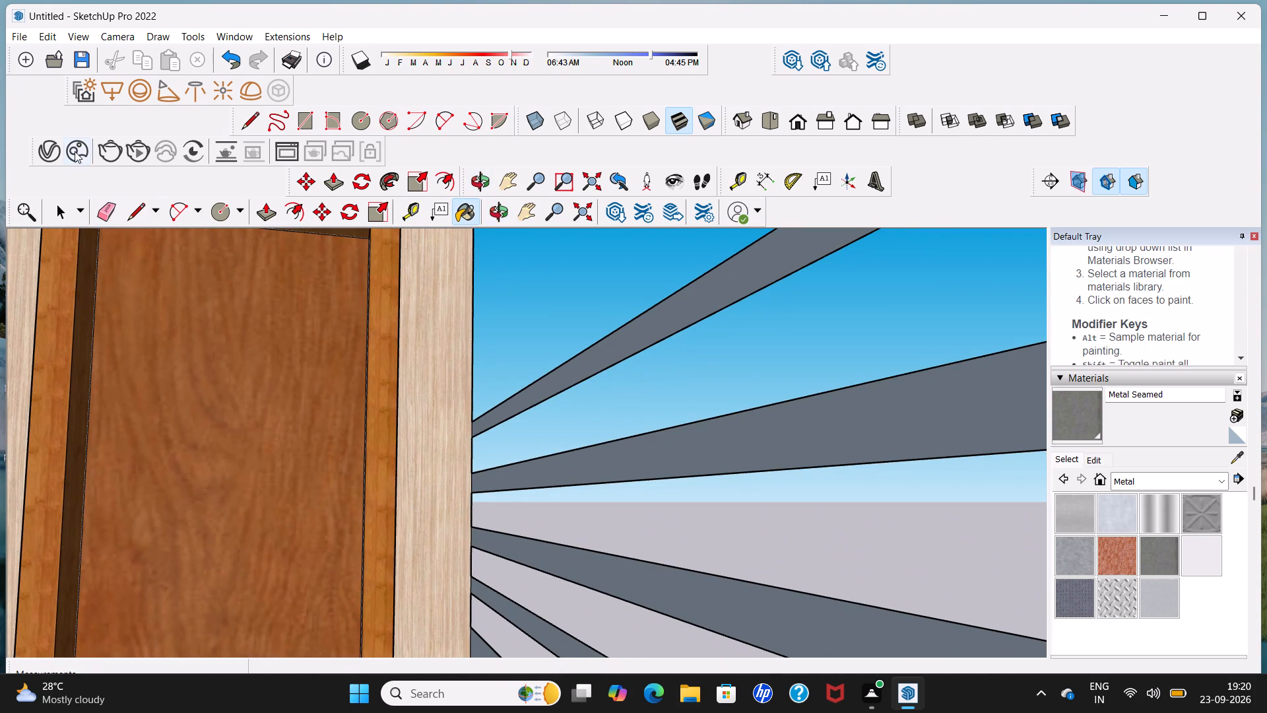
{"action": "left_click", "coordinate": [356, 120]}
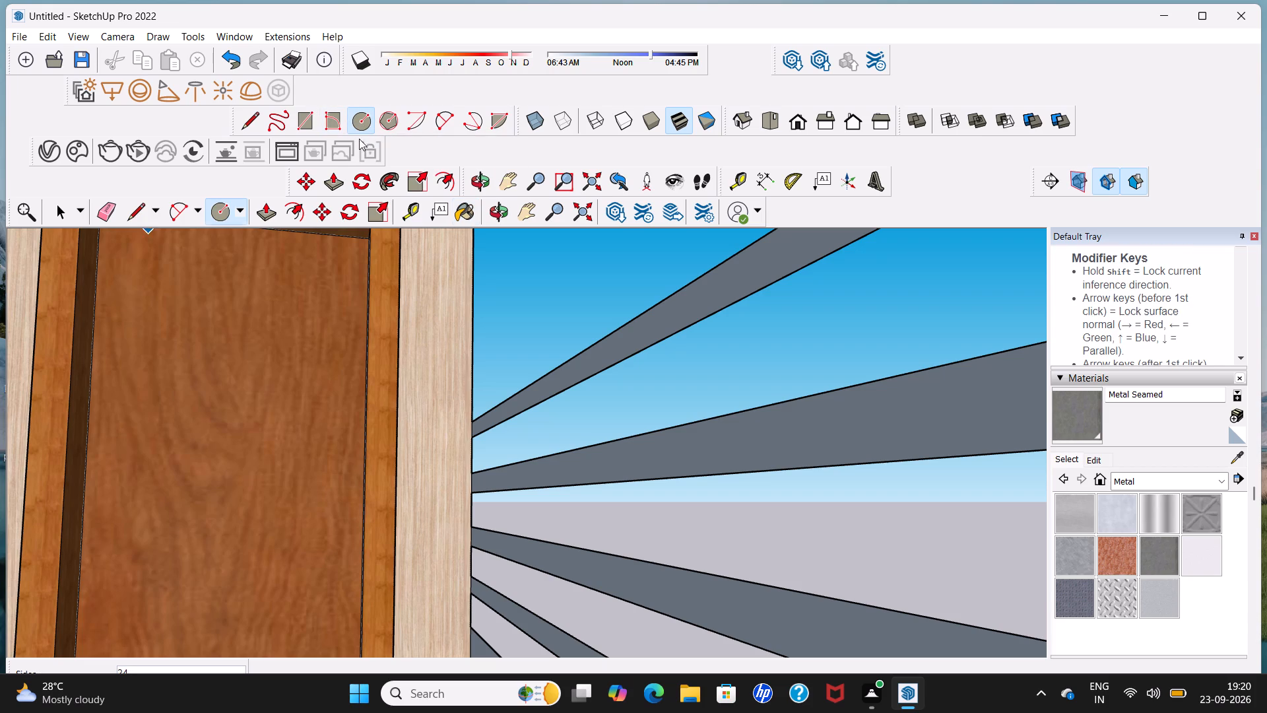
{"action": "left_click", "coordinate": [327, 453]}
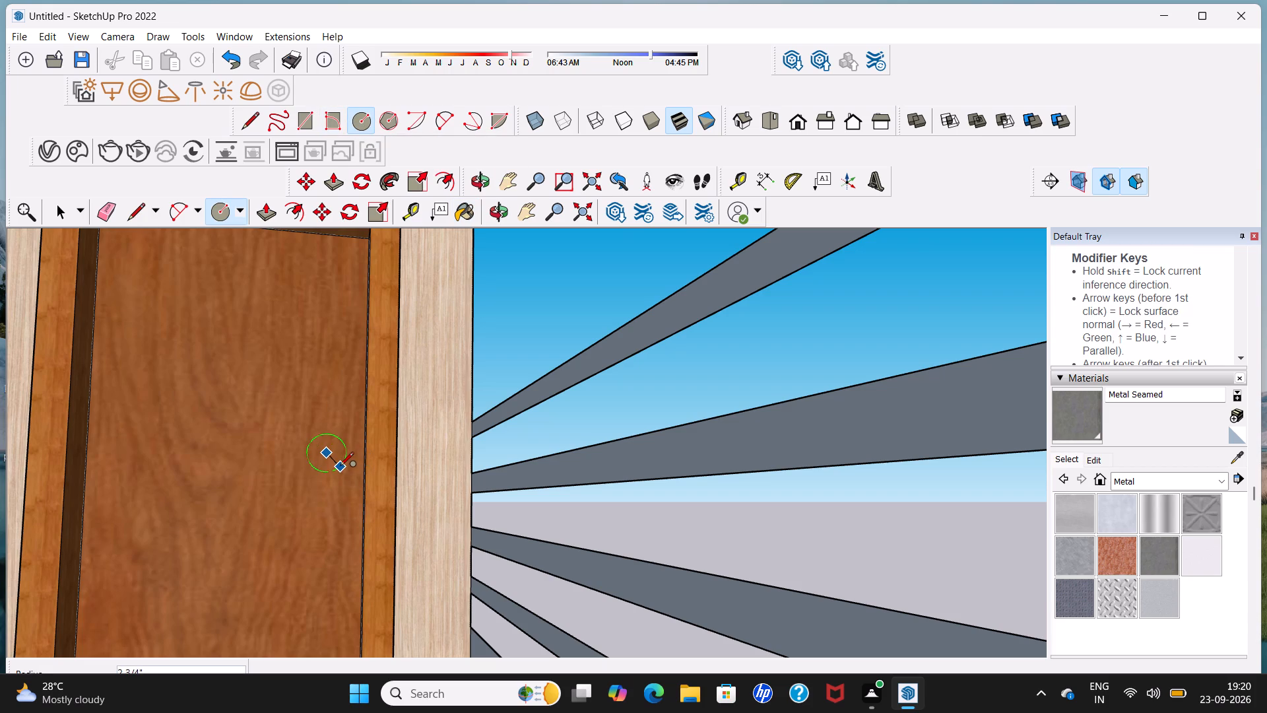
{"action": "left_click", "coordinate": [338, 465]}
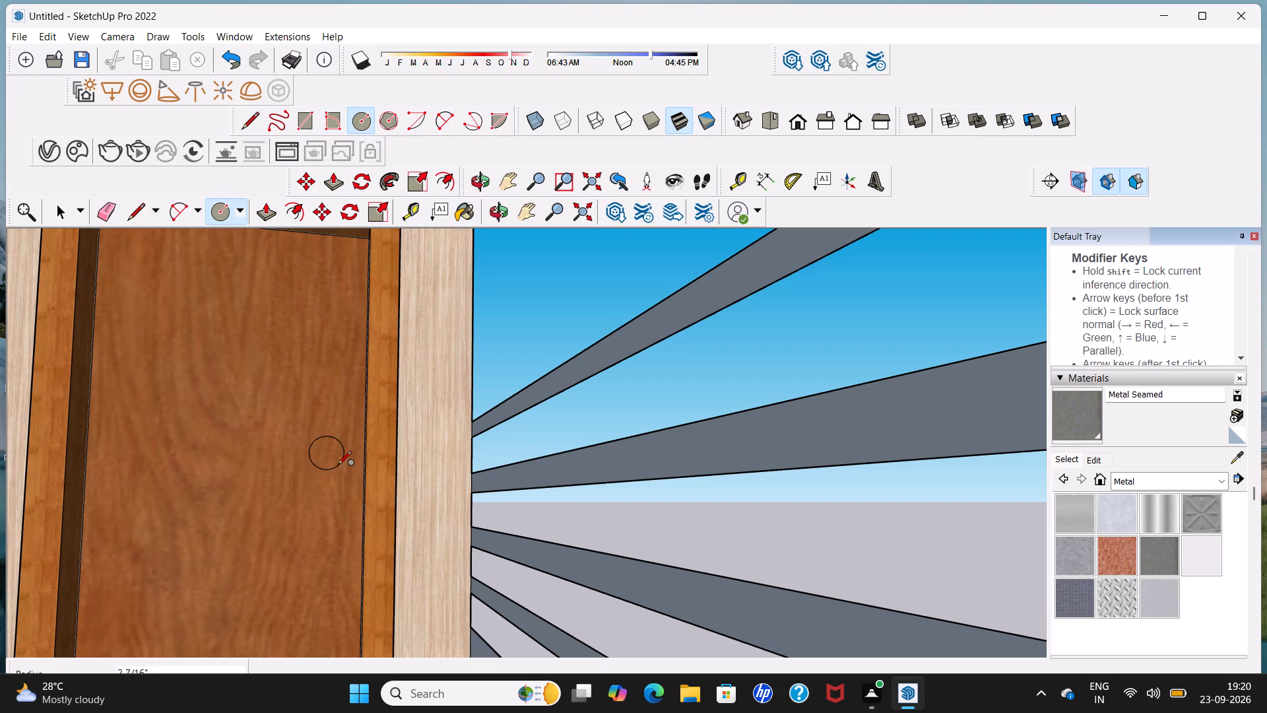
Push/Pull the circle on the balcony door outward by about 3 9/16" to form its knob.
{"action": "left_click", "coordinate": [265, 216]}
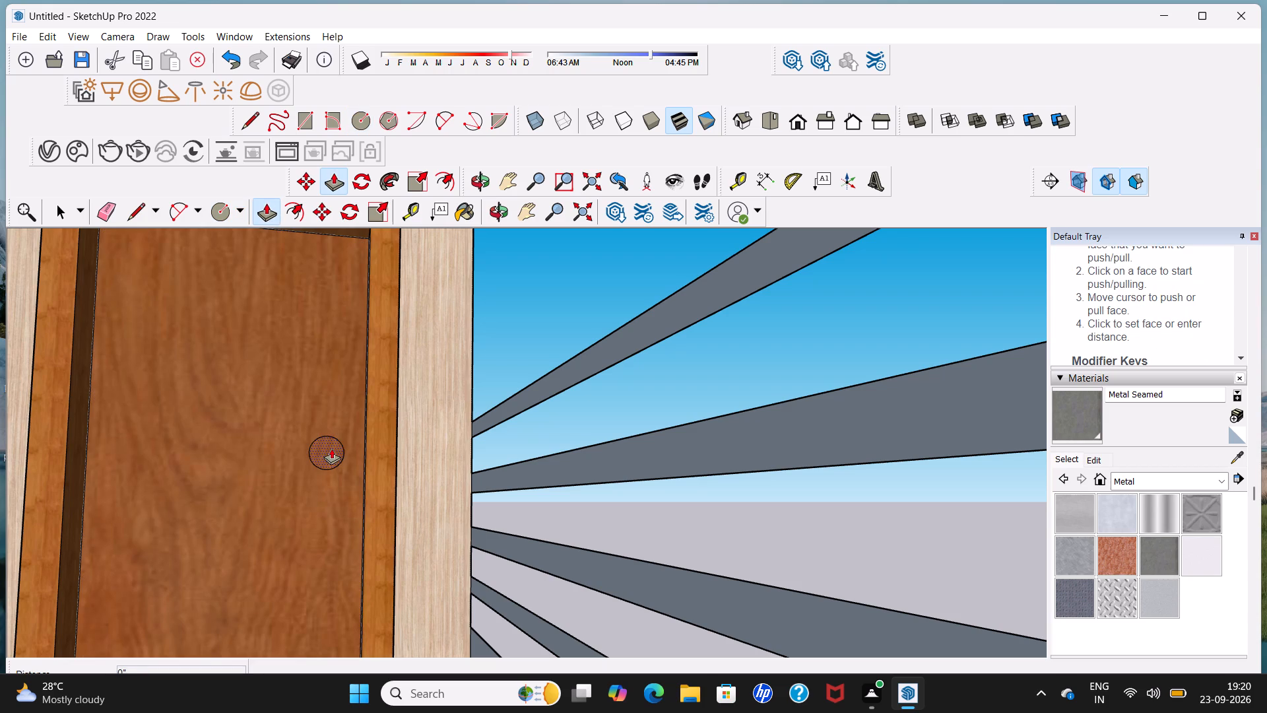
{"action": "left_click", "coordinate": [331, 448]}
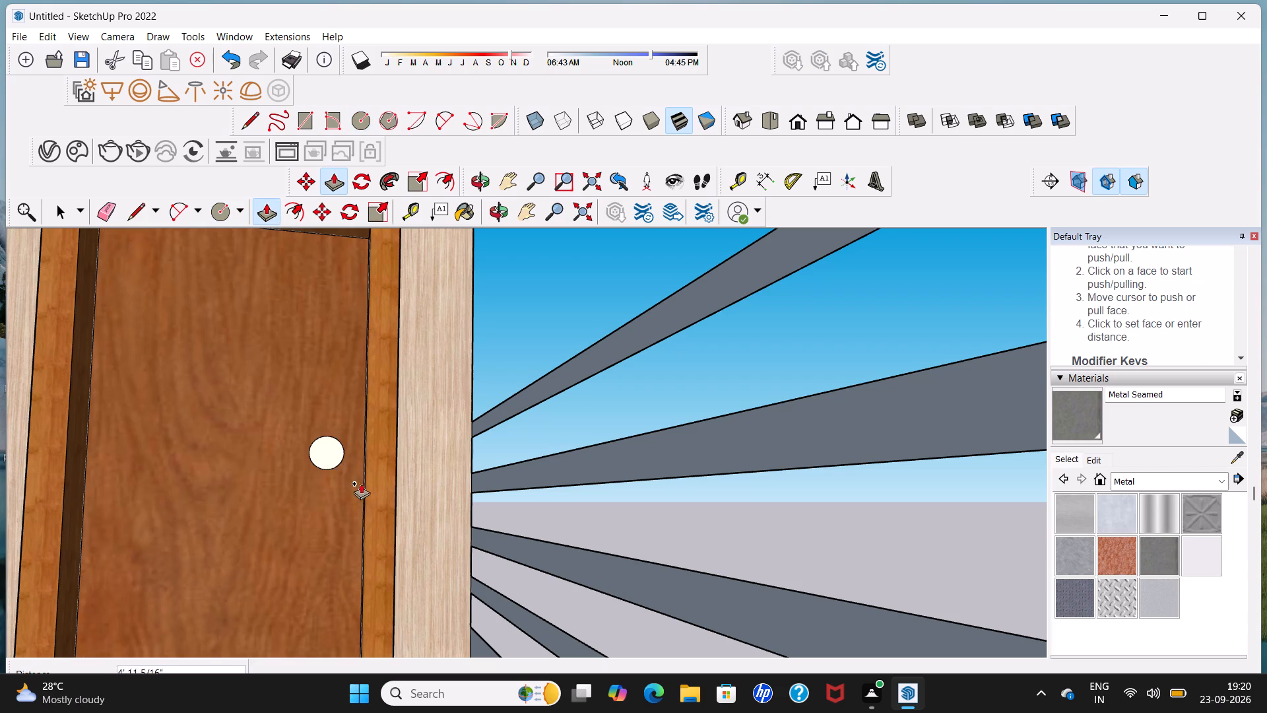
{"action": "middle_click_drag", "start_coordinate": [352, 480], "coordinate": [461, 478]}
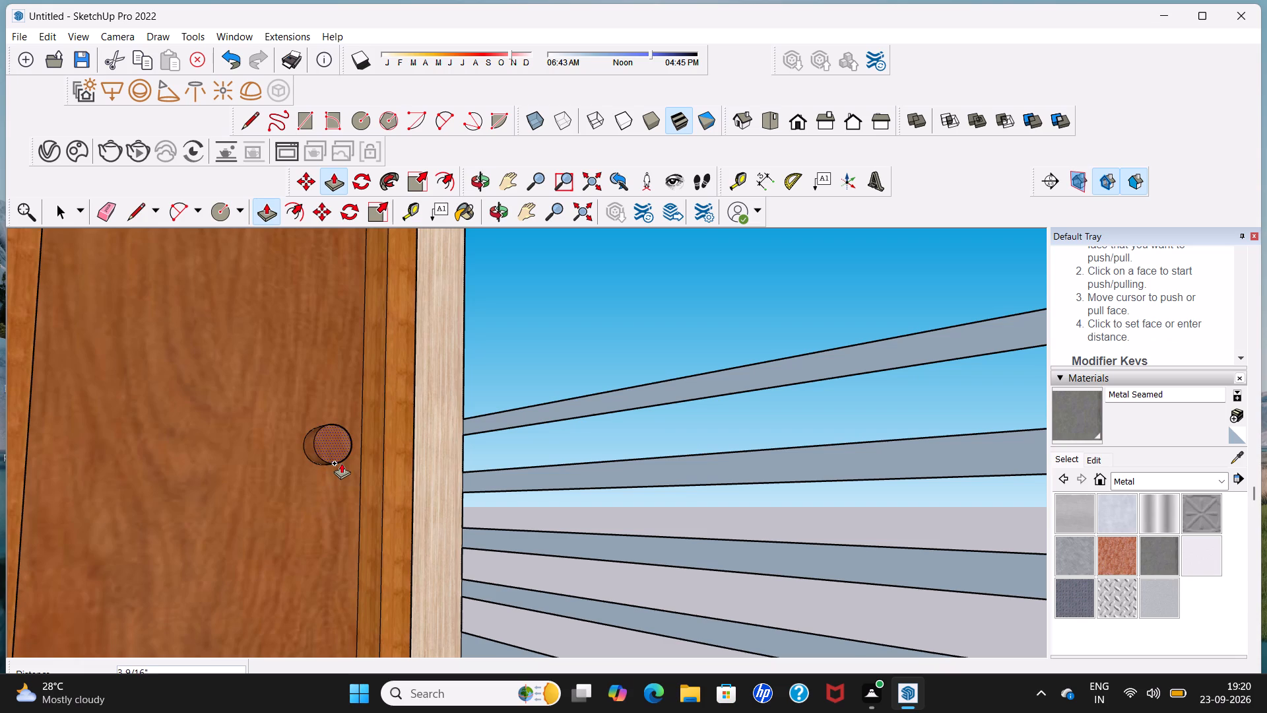
{"action": "left_click", "coordinate": [339, 463]}
{"action": "key", "text": "space"}
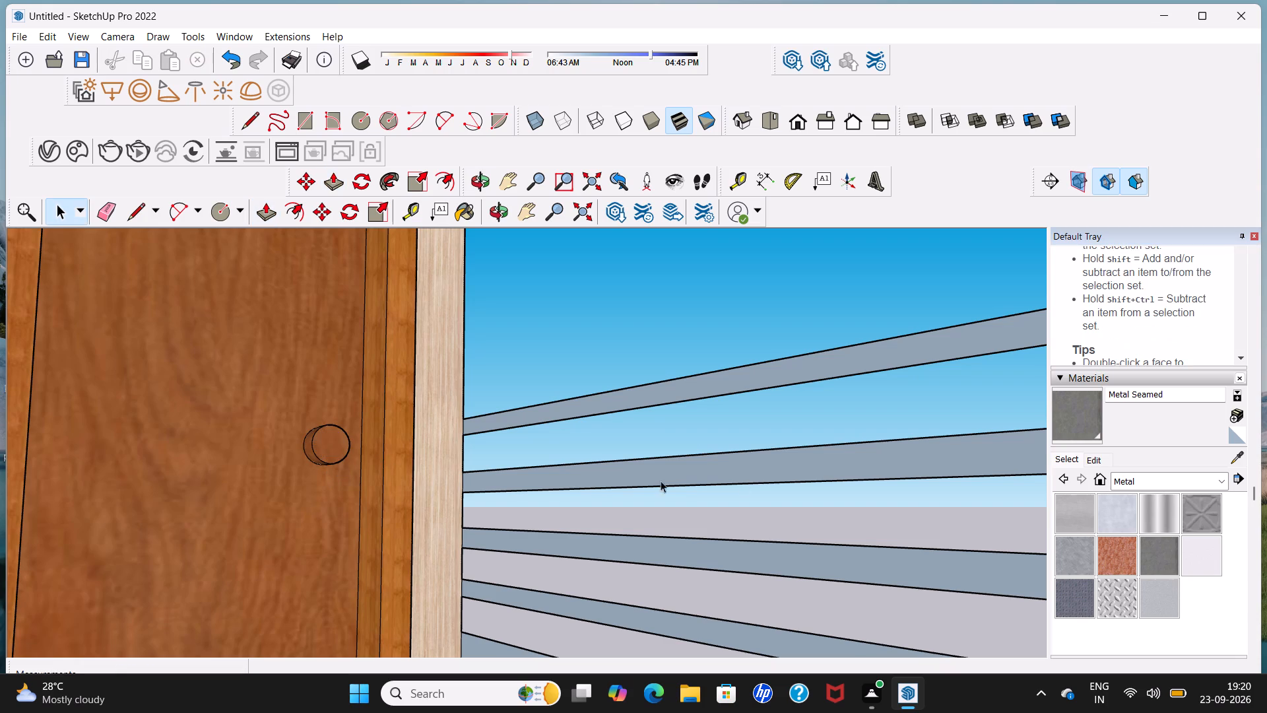
Apply Metal Seamed to the balcony door knob's front face and cylindrical side.
{"action": "left_click", "coordinate": [1080, 434]}
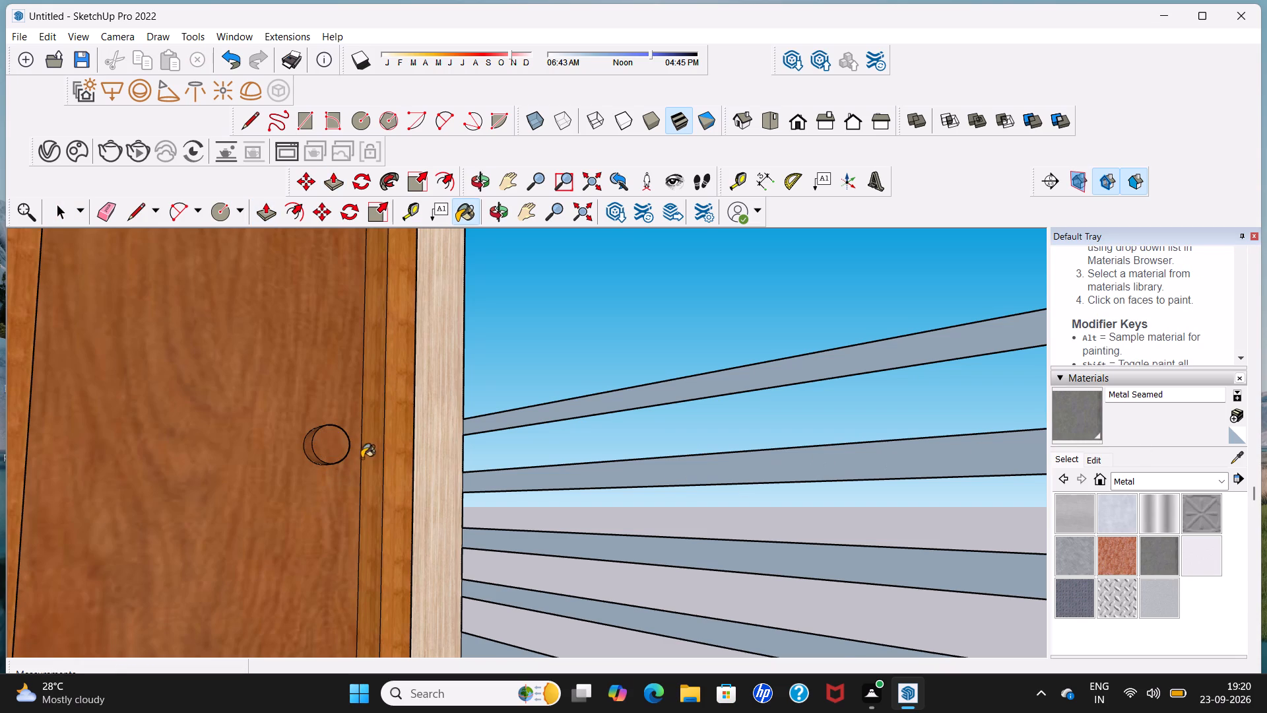
{"action": "scroll", "coordinate": [352, 458], "scroll_direction": "up", "scroll_amount": 4}
{"action": "left_click", "coordinate": [308, 436]}
{"action": "left_click", "coordinate": [294, 451]}
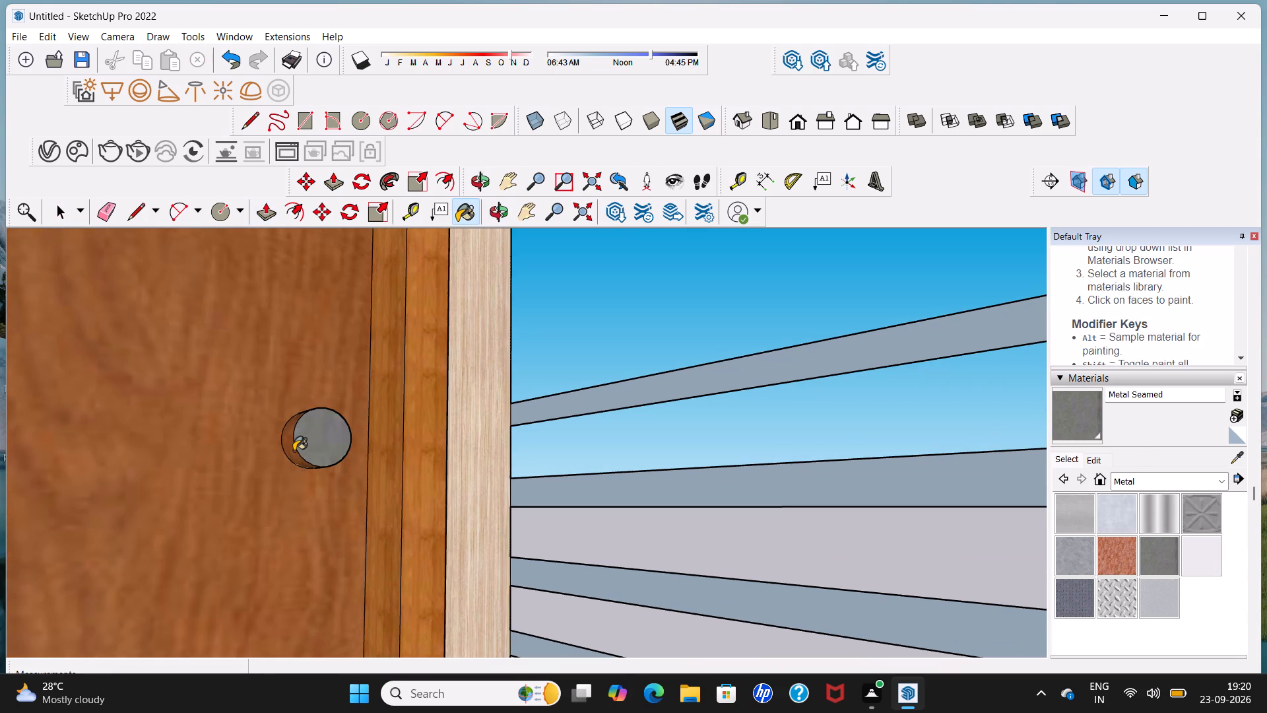
{"action": "middle_click_drag", "start_coordinate": [321, 452], "coordinate": [122, 463]}
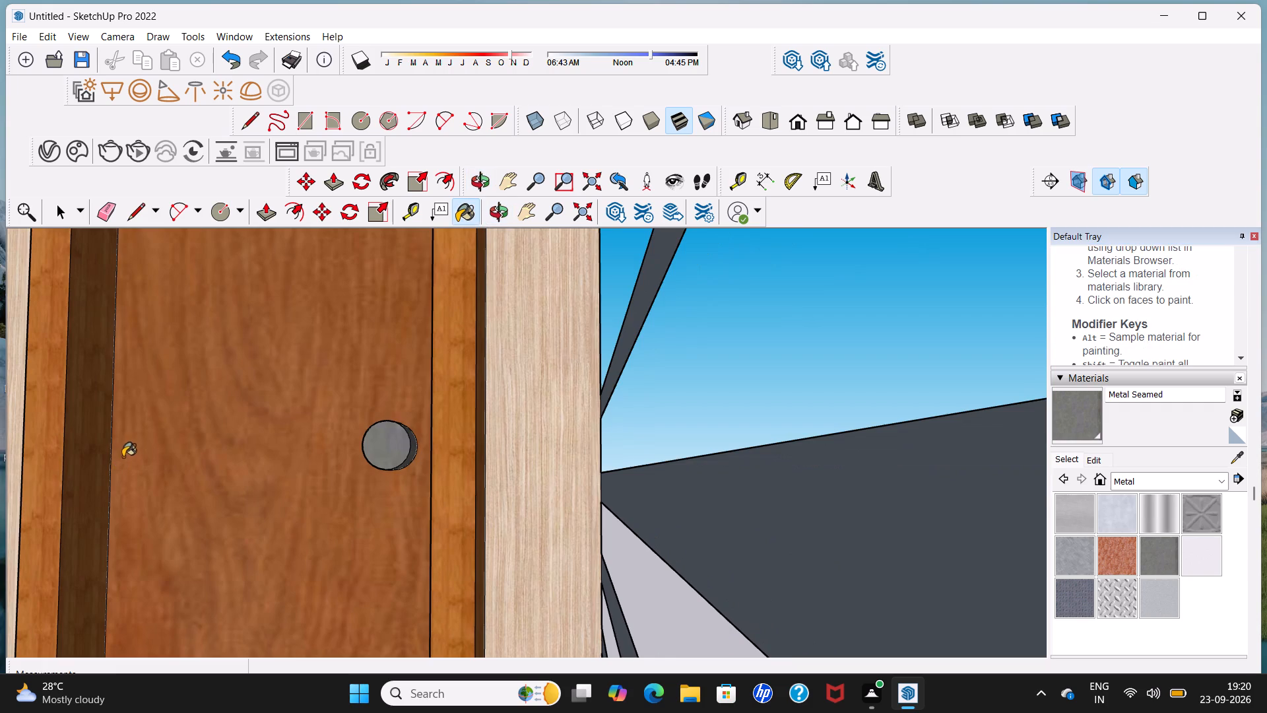
Apply Metal Seamed to the visible face of the second balcony railing bar from the top, in front of the door.
{"action": "scroll", "coordinate": [125, 447], "scroll_direction": "down", "scroll_amount": 20}
{"action": "scroll", "coordinate": [125, 447], "scroll_direction": "down", "scroll_amount": 16}
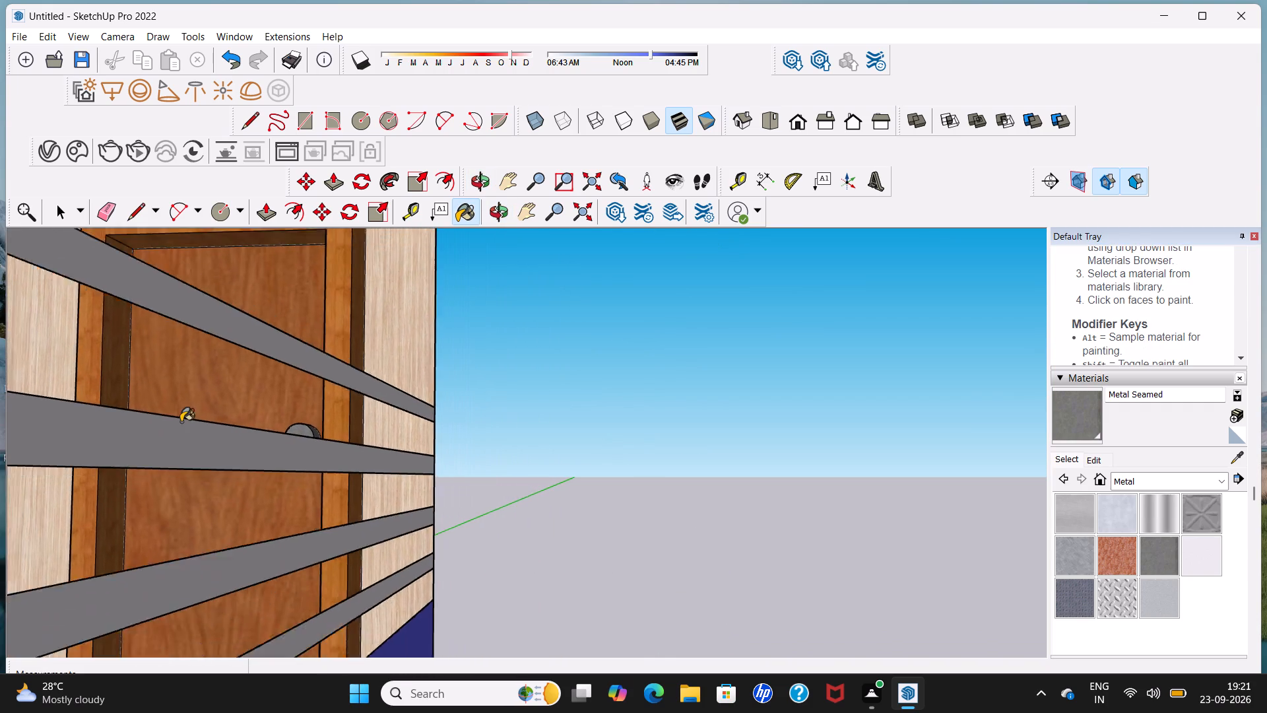
{"action": "scroll", "coordinate": [181, 422], "scroll_direction": "down", "scroll_amount": 8}
{"action": "scroll", "coordinate": [195, 417], "scroll_direction": "up", "scroll_amount": 1}
{"action": "scroll", "coordinate": [199, 414], "scroll_direction": "down", "scroll_amount": 5}
{"action": "scroll", "coordinate": [199, 429], "scroll_direction": "up", "scroll_amount": 6}
{"action": "left_click", "coordinate": [199, 414]}
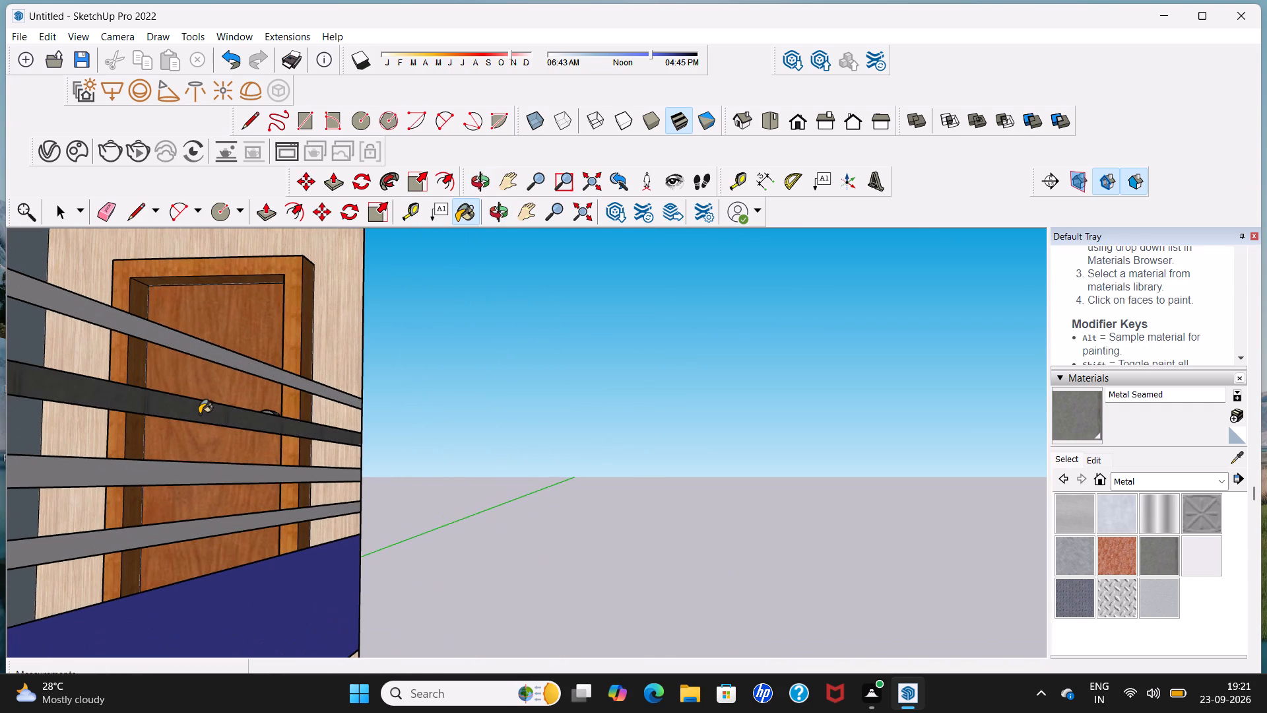
Apply Metal Seamed to the outer faces of the other three side railing bars in front of the upper balcony door.
{"action": "left_click", "coordinate": [220, 353]}
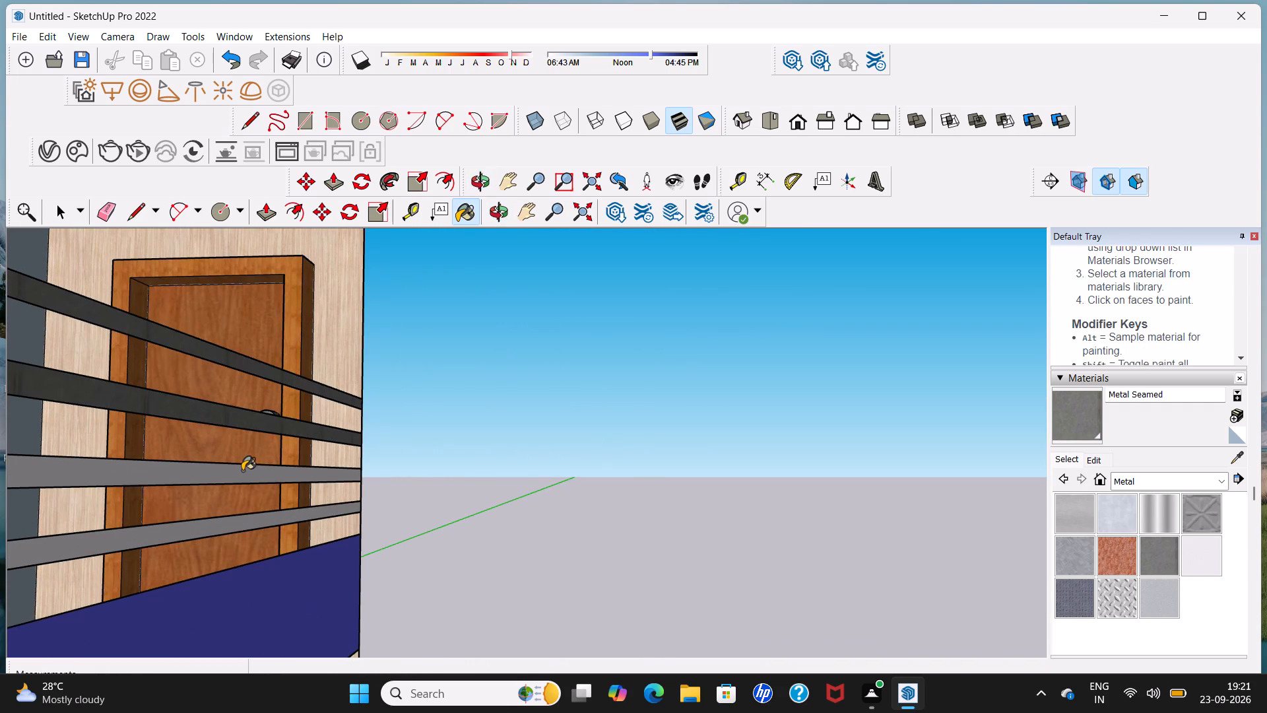
{"action": "left_click", "coordinate": [242, 473]}
{"action": "left_click", "coordinate": [247, 525]}
Apply Metal Seamed to the outer faces of the four front railing bars inside the orange balcony frame.
{"action": "scroll", "coordinate": [251, 505], "scroll_direction": "down", "scroll_amount": 8}
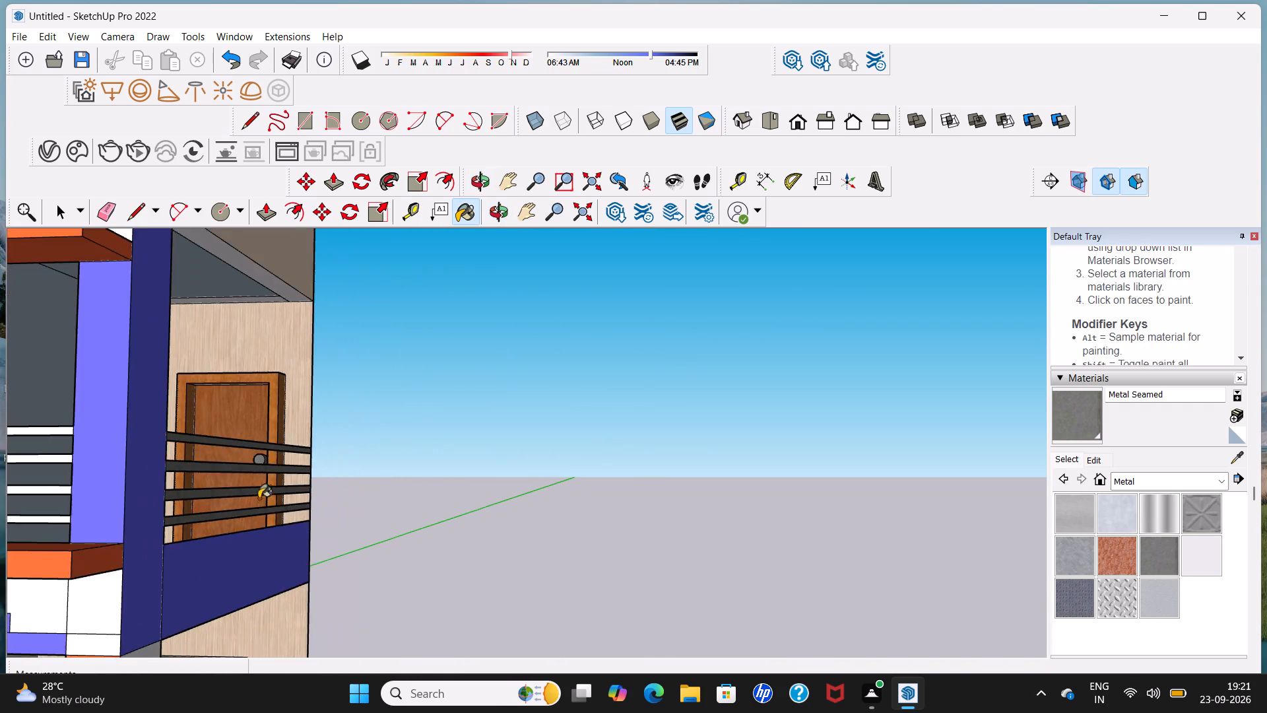
{"action": "scroll", "coordinate": [259, 498], "scroll_direction": "down", "scroll_amount": 5}
{"action": "scroll", "coordinate": [75, 481], "scroll_direction": "up", "scroll_amount": 8}
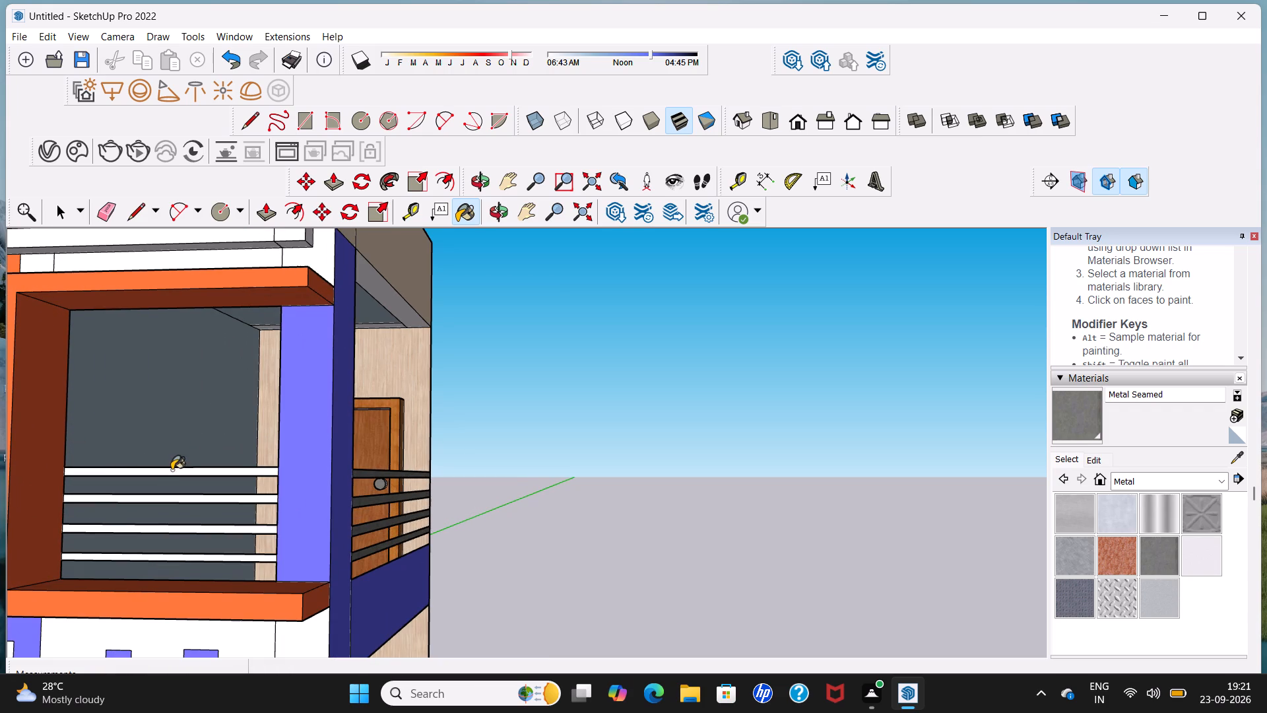
{"action": "left_click", "coordinate": [172, 471]}
{"action": "left_click", "coordinate": [170, 500]}
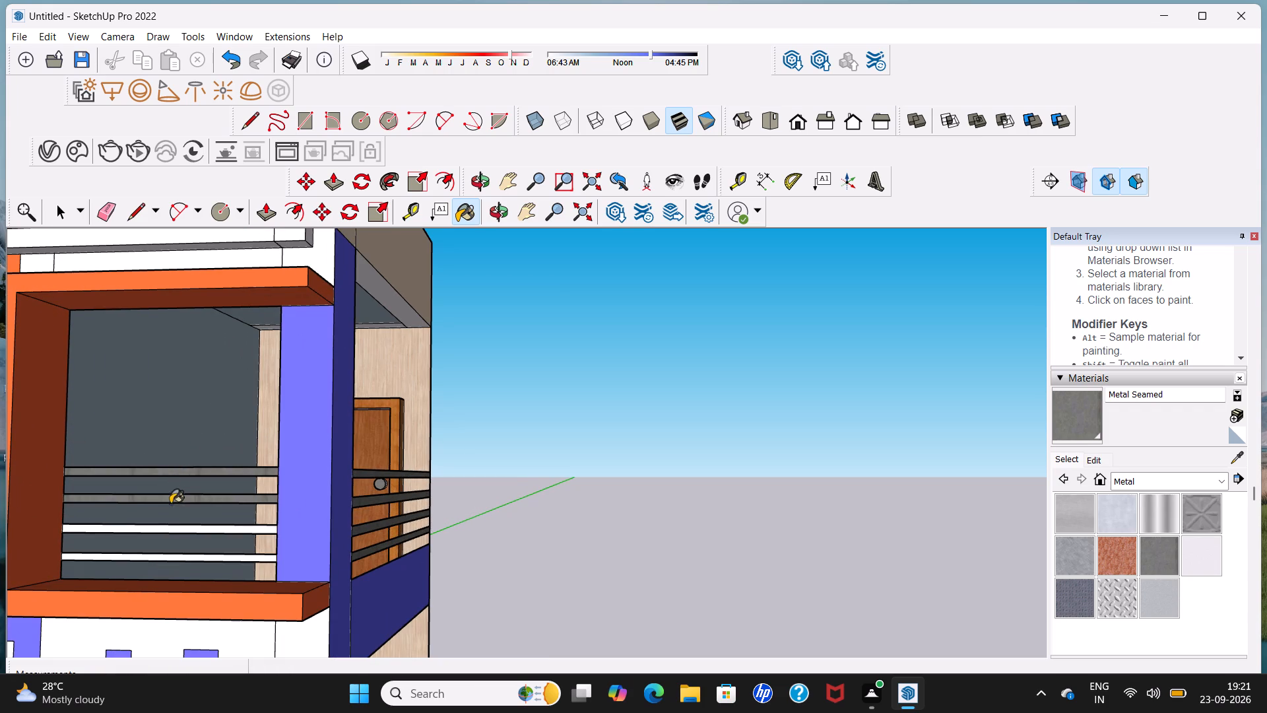
{"action": "left_click", "coordinate": [170, 528]}
{"action": "left_click", "coordinate": [171, 557]}
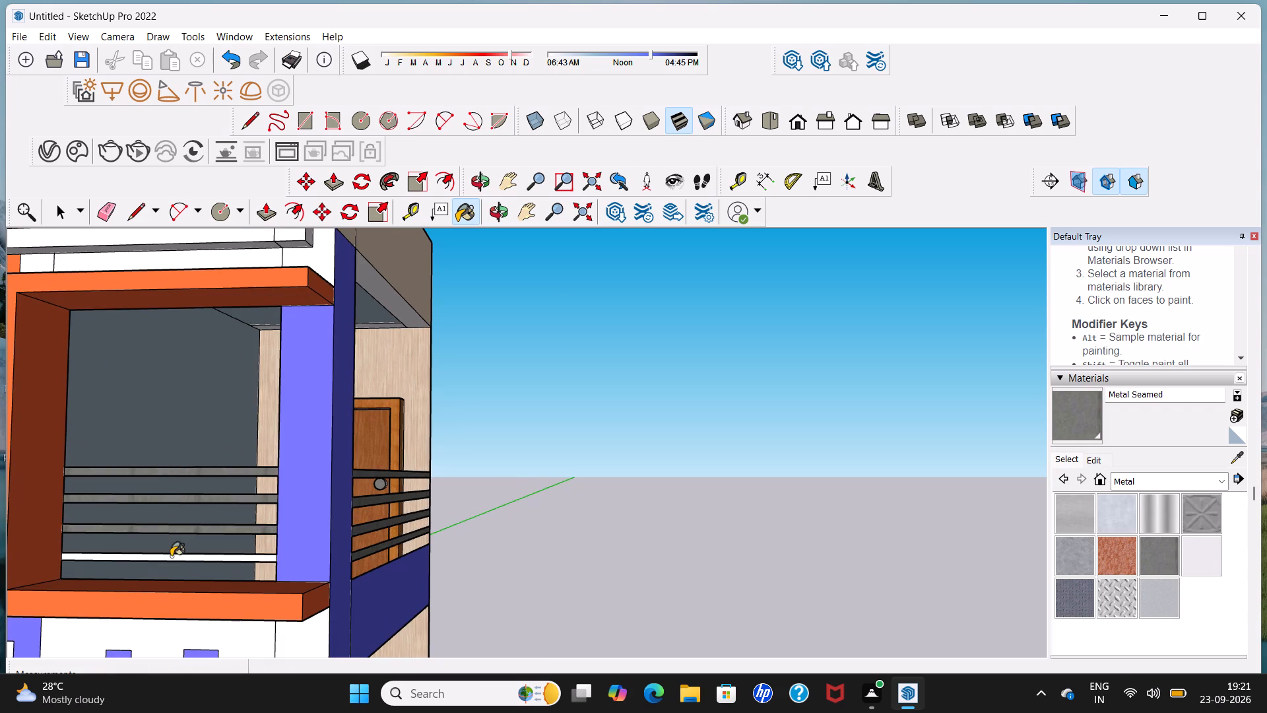
Apply Metal Seamed to the inner faces of the four railing bars on the balcony's side opening.
{"action": "middle_click_drag", "start_coordinate": [185, 499], "coordinate": [408, 570]}
{"action": "scroll", "coordinate": [185, 499], "scroll_direction": "down", "scroll_amount": 1}
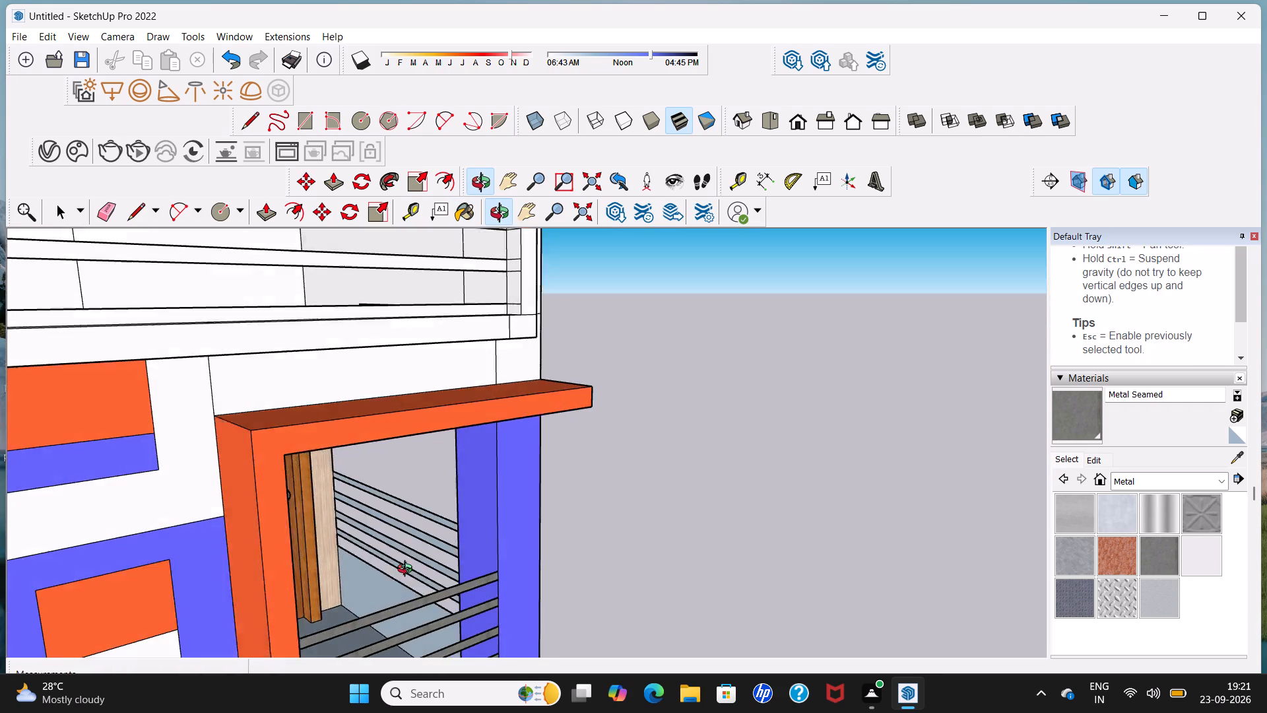
{"action": "middle_click_drag", "start_coordinate": [408, 570], "coordinate": [410, 568]}
{"action": "scroll", "coordinate": [419, 526], "scroll_direction": "up", "scroll_amount": 3}
{"action": "left_click", "coordinate": [422, 506]}
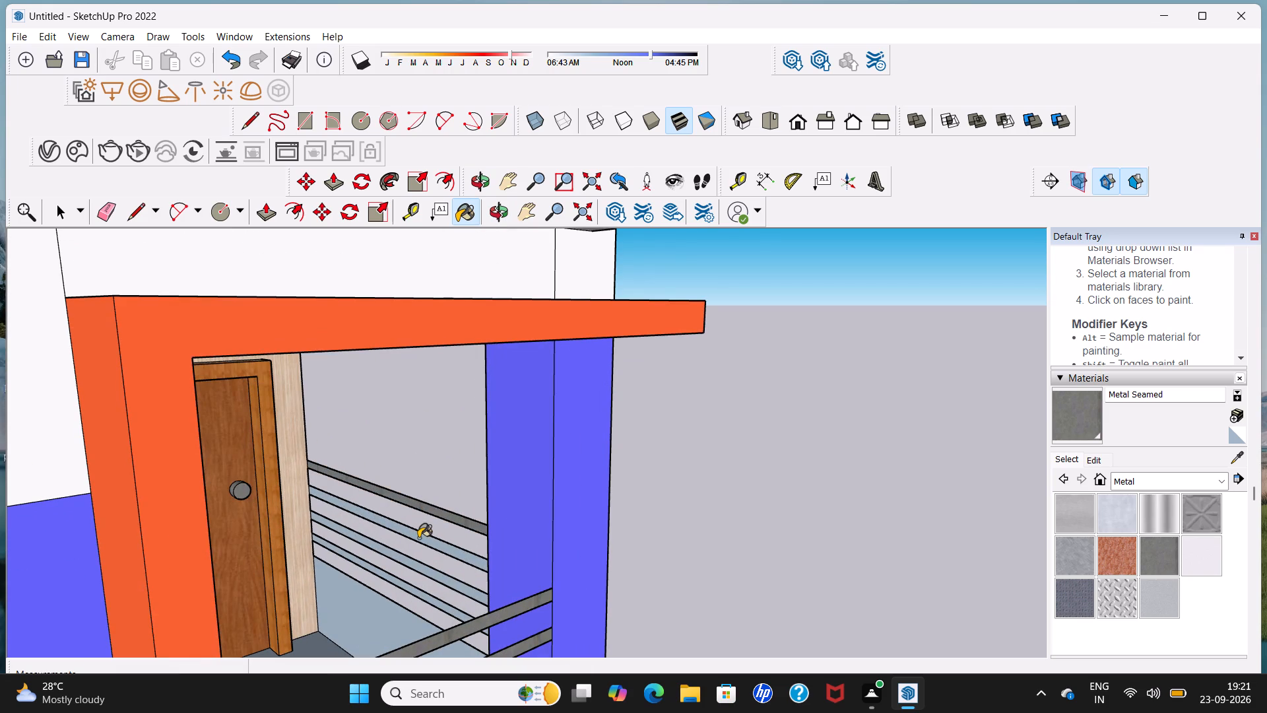
{"action": "left_click", "coordinate": [420, 537]}
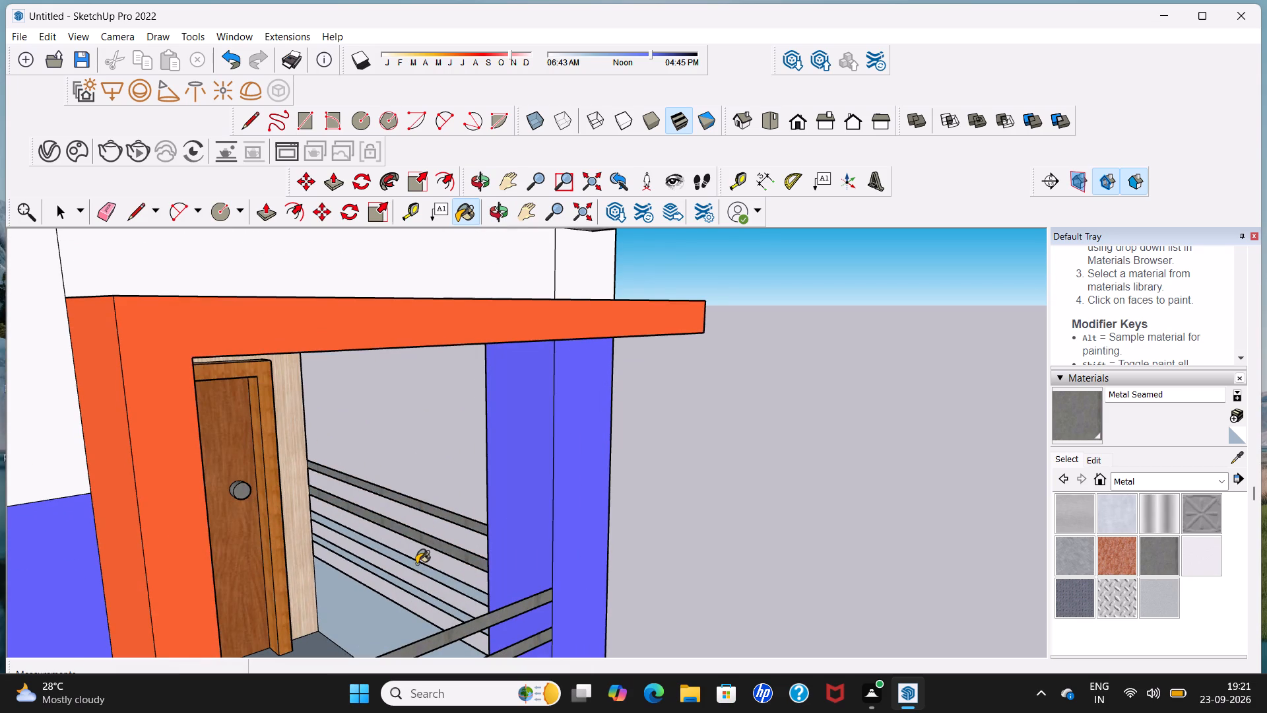
{"action": "left_click", "coordinate": [416, 564]}
{"action": "scroll", "coordinate": [408, 582], "scroll_direction": "up", "scroll_amount": 5}
{"action": "left_click", "coordinate": [408, 591]}
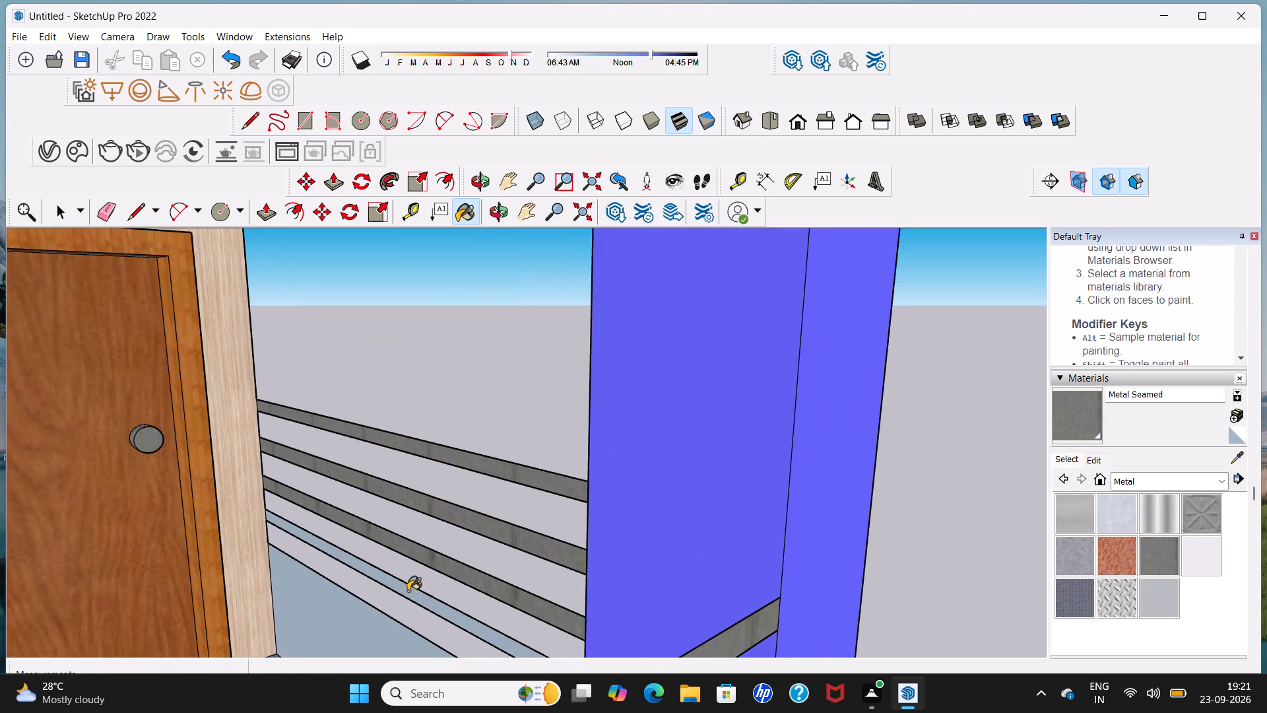
Apply Metal Seamed to the outer faces of the four front railing bars of the roof terrace.
{"action": "scroll", "coordinate": [409, 580], "scroll_direction": "down", "scroll_amount": 13}
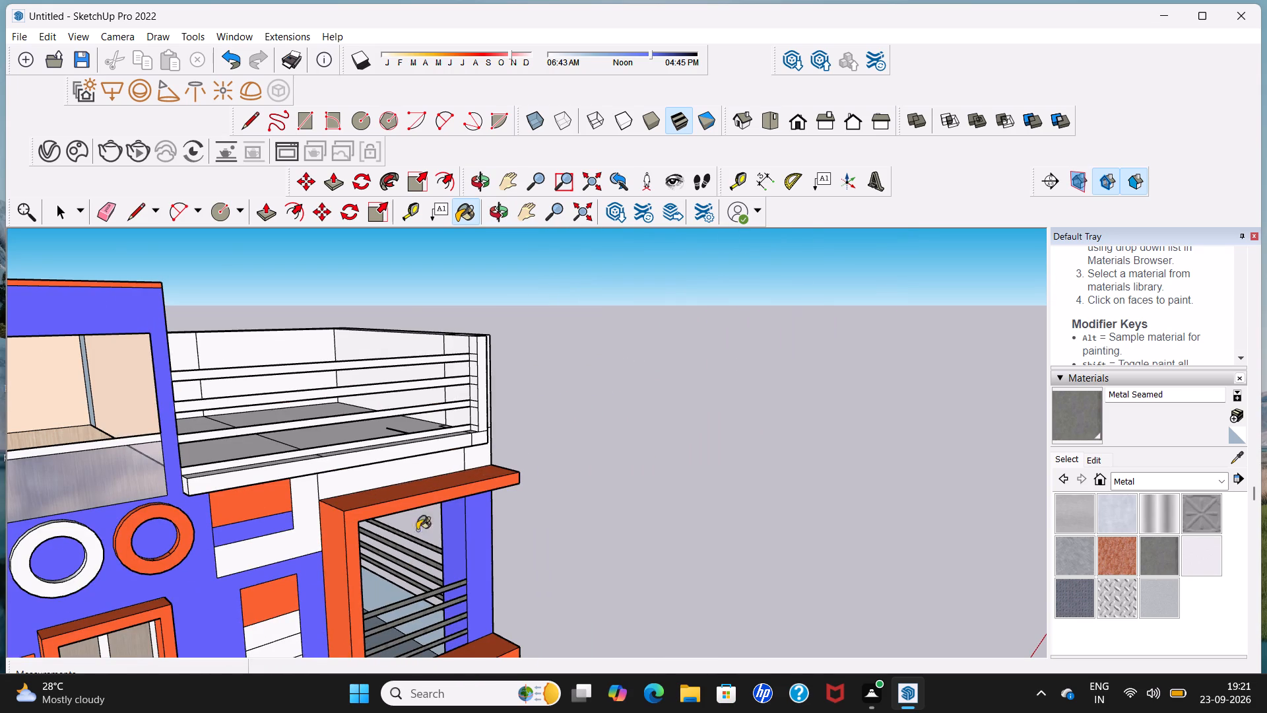
{"action": "scroll", "coordinate": [406, 504], "scroll_direction": "up", "scroll_amount": 2}
{"action": "scroll", "coordinate": [344, 429], "scroll_direction": "up", "scroll_amount": 3}
{"action": "left_click", "coordinate": [335, 349]}
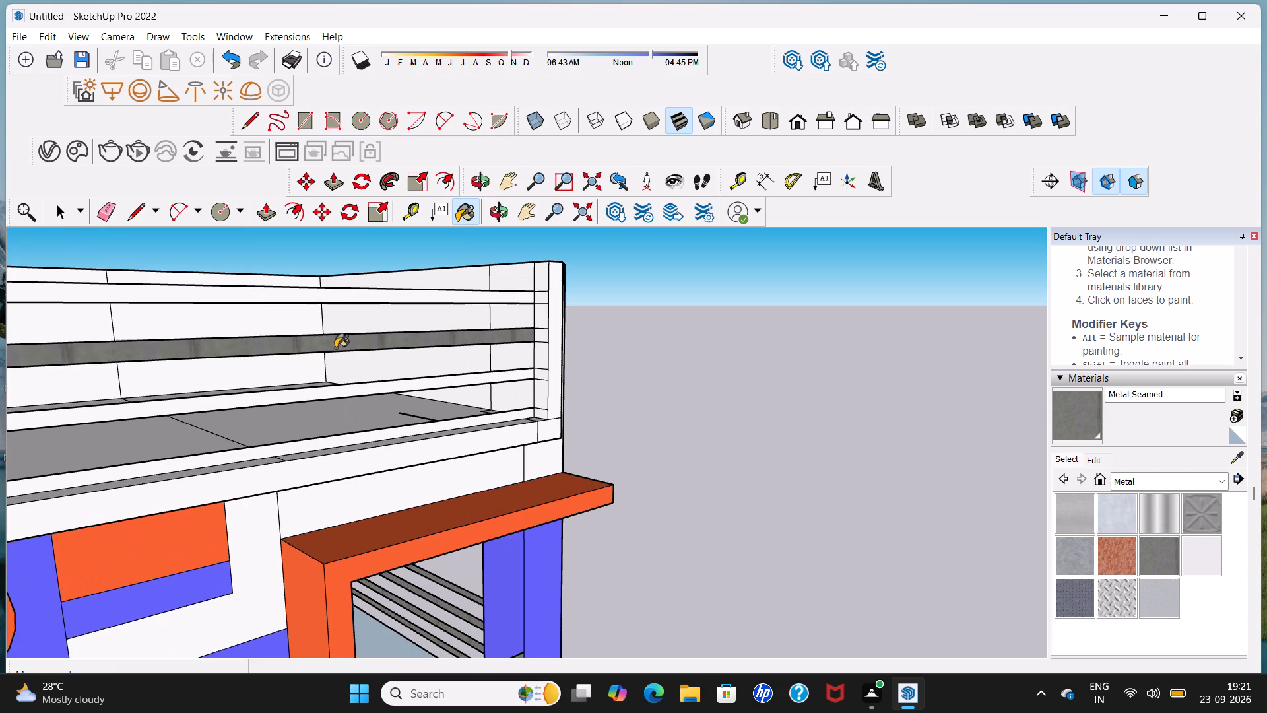
{"action": "left_click", "coordinate": [344, 290]}
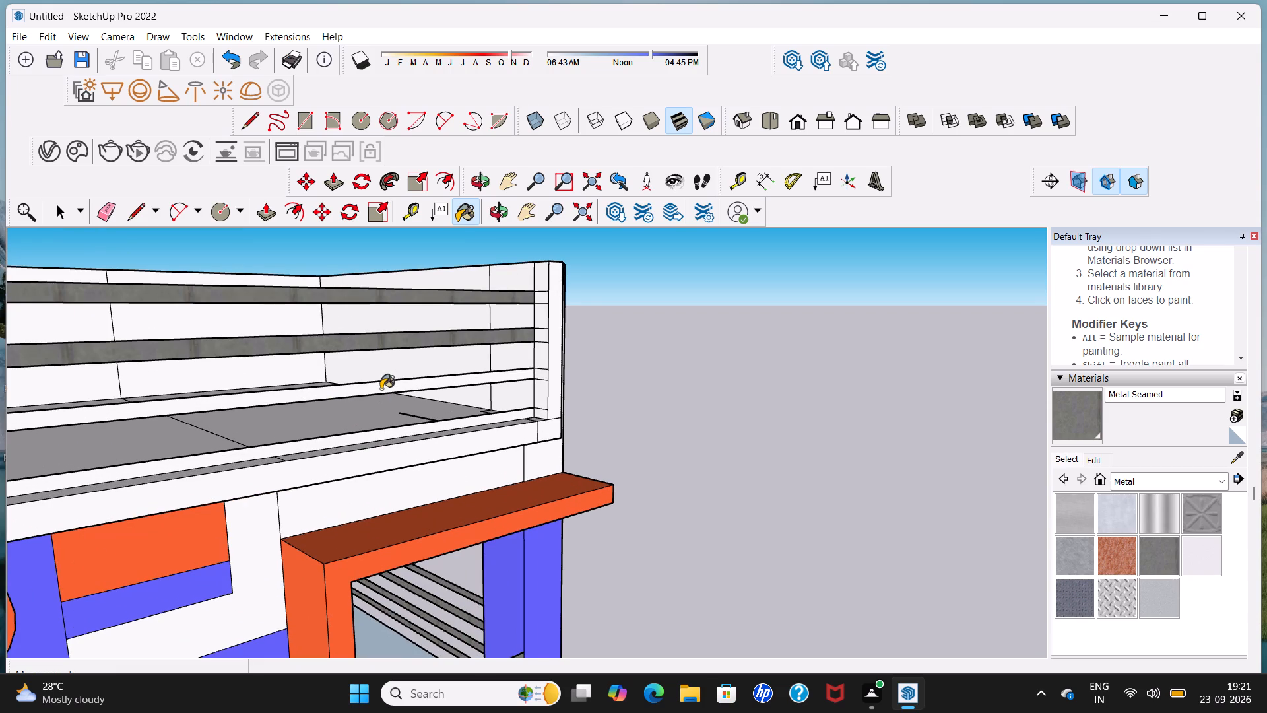
{"action": "left_click", "coordinate": [381, 389]}
{"action": "left_click", "coordinate": [395, 433]}
Apply Metal Seamed to the inner faces of the four roof terrace railing bars.
{"action": "scroll", "coordinate": [409, 426], "scroll_direction": "down", "scroll_amount": 3}
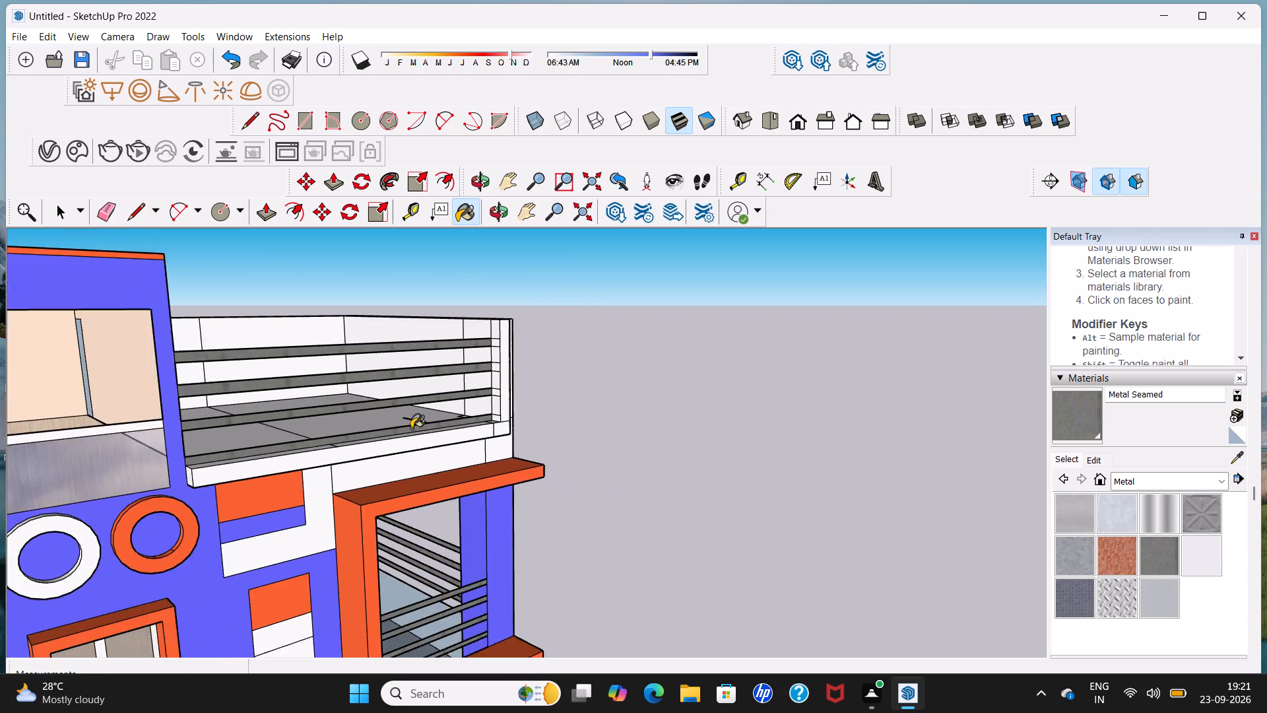
{"action": "scroll", "coordinate": [411, 428], "scroll_direction": "down", "scroll_amount": 7}
{"action": "middle_click_drag", "start_coordinate": [466, 432], "coordinate": [280, 564]}
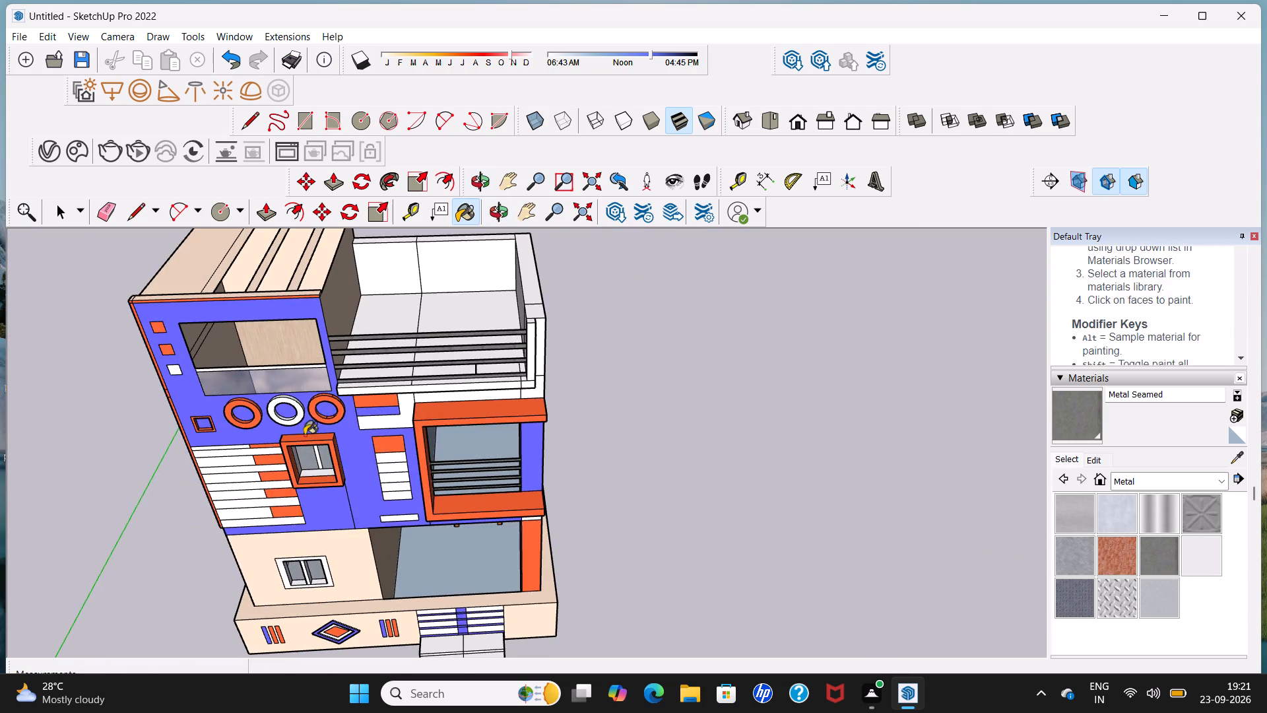
{"action": "middle_click_drag", "start_coordinate": [361, 360], "coordinate": [356, 602]}
{"action": "scroll", "coordinate": [360, 514], "scroll_direction": "up", "scroll_amount": 2}
{"action": "middle_click_drag", "start_coordinate": [372, 506], "coordinate": [381, 599]}
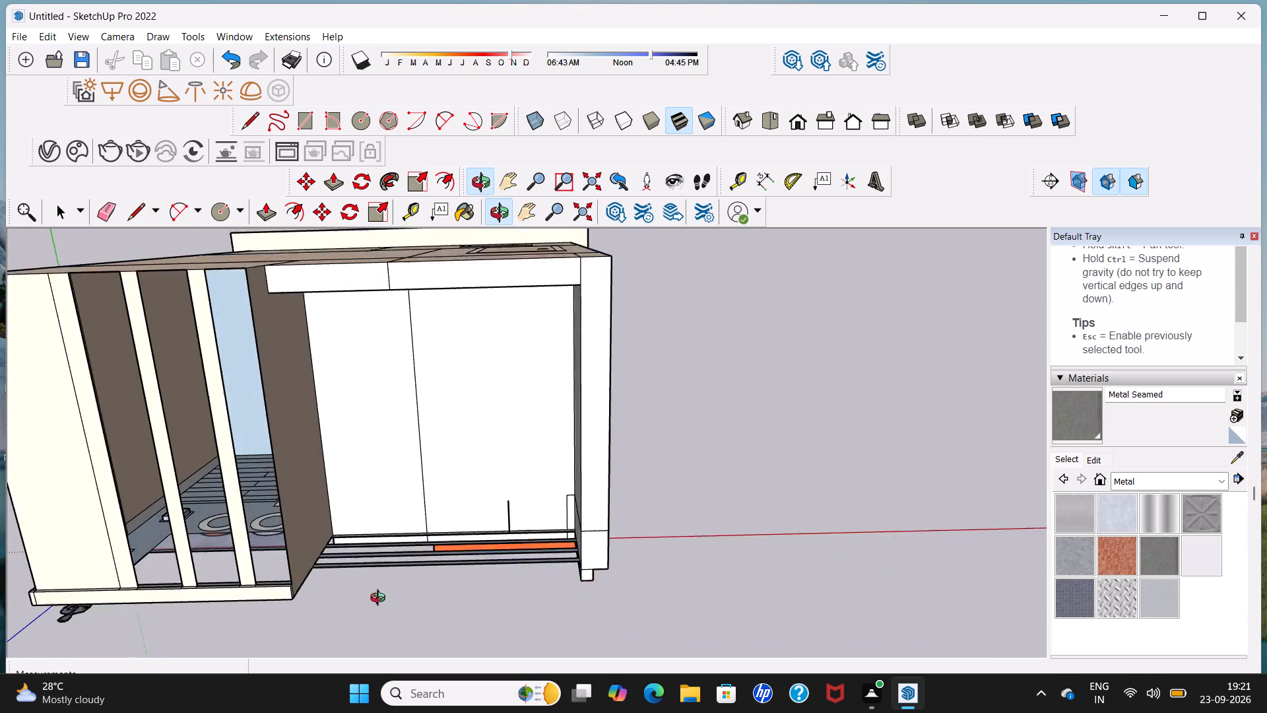
{"action": "middle_click_drag", "start_coordinate": [381, 599], "coordinate": [381, 607]}
{"action": "scroll", "coordinate": [384, 579], "scroll_direction": "up", "scroll_amount": 3}
{"action": "middle_click_drag", "start_coordinate": [392, 562], "coordinate": [405, 615]}
{"action": "scroll", "coordinate": [406, 613], "scroll_direction": "up", "scroll_amount": 4}
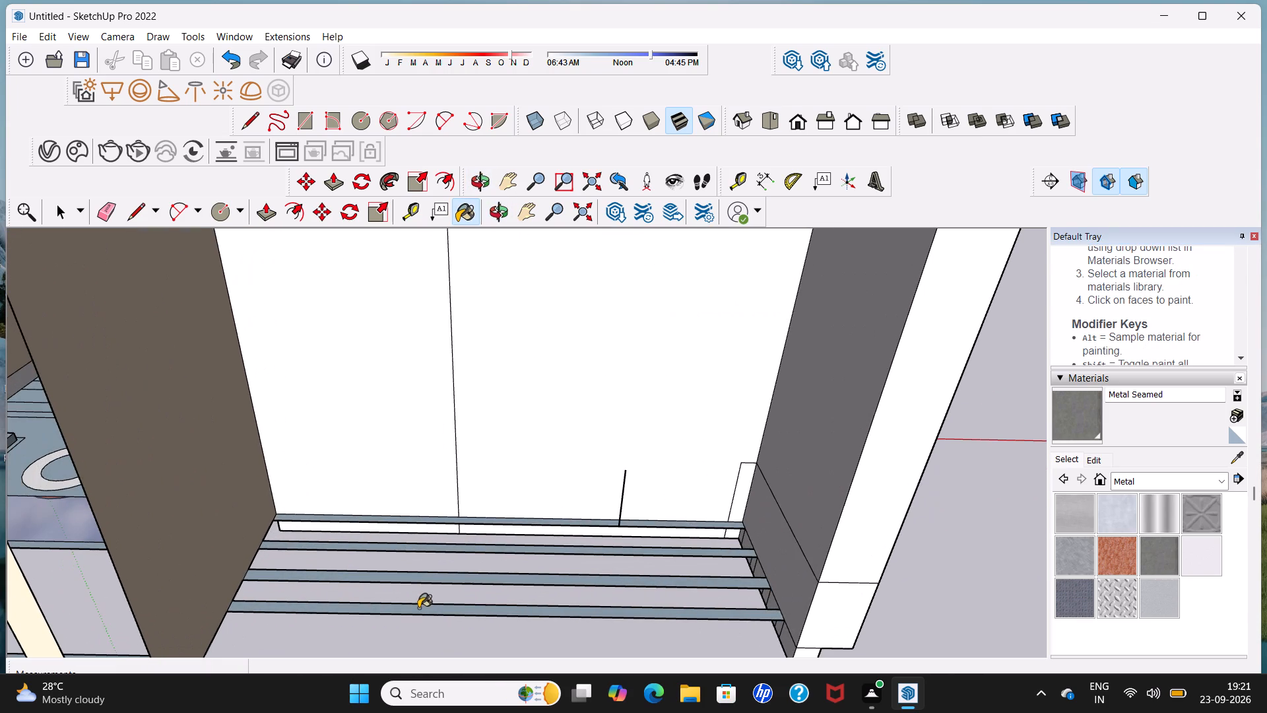
{"action": "left_click", "coordinate": [418, 610]}
{"action": "left_click", "coordinate": [427, 579]}
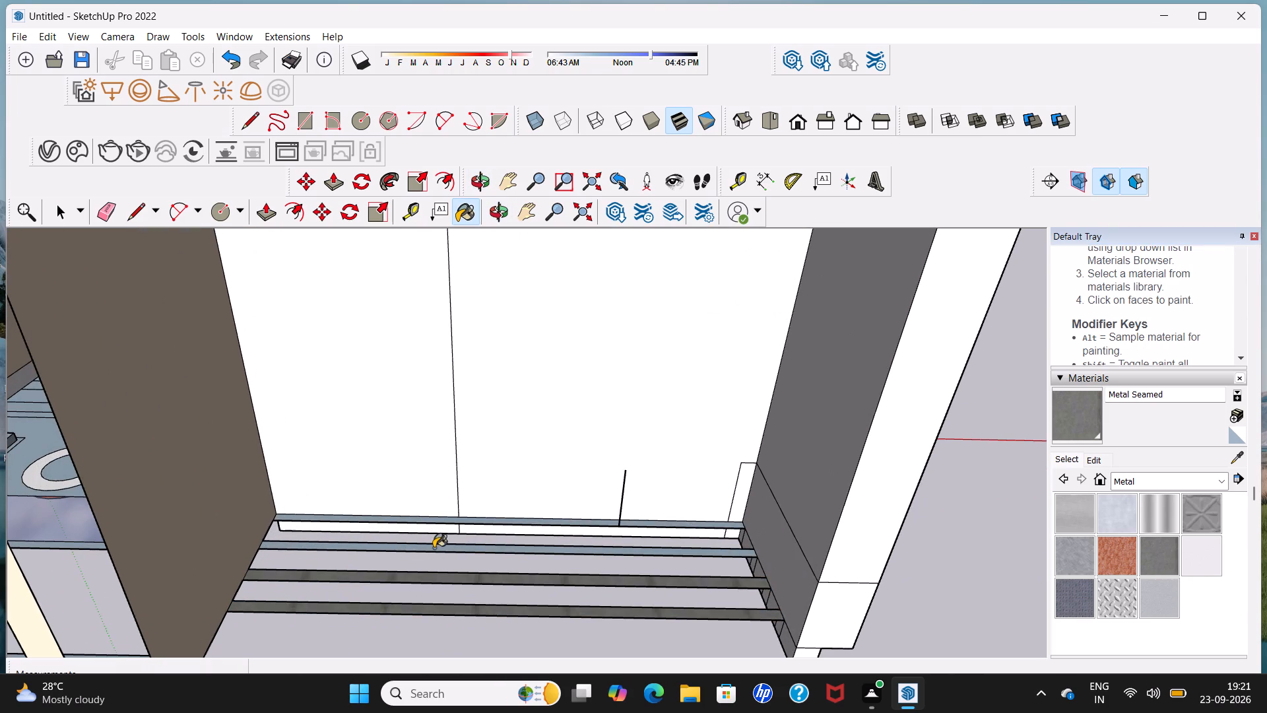
{"action": "left_click", "coordinate": [434, 548]}
{"action": "left_click", "coordinate": [436, 521]}
Apply Metal Seamed to the thin white rail above the glass panel in the top-floor opening.
{"action": "scroll", "coordinate": [436, 520], "scroll_direction": "down", "scroll_amount": 6}
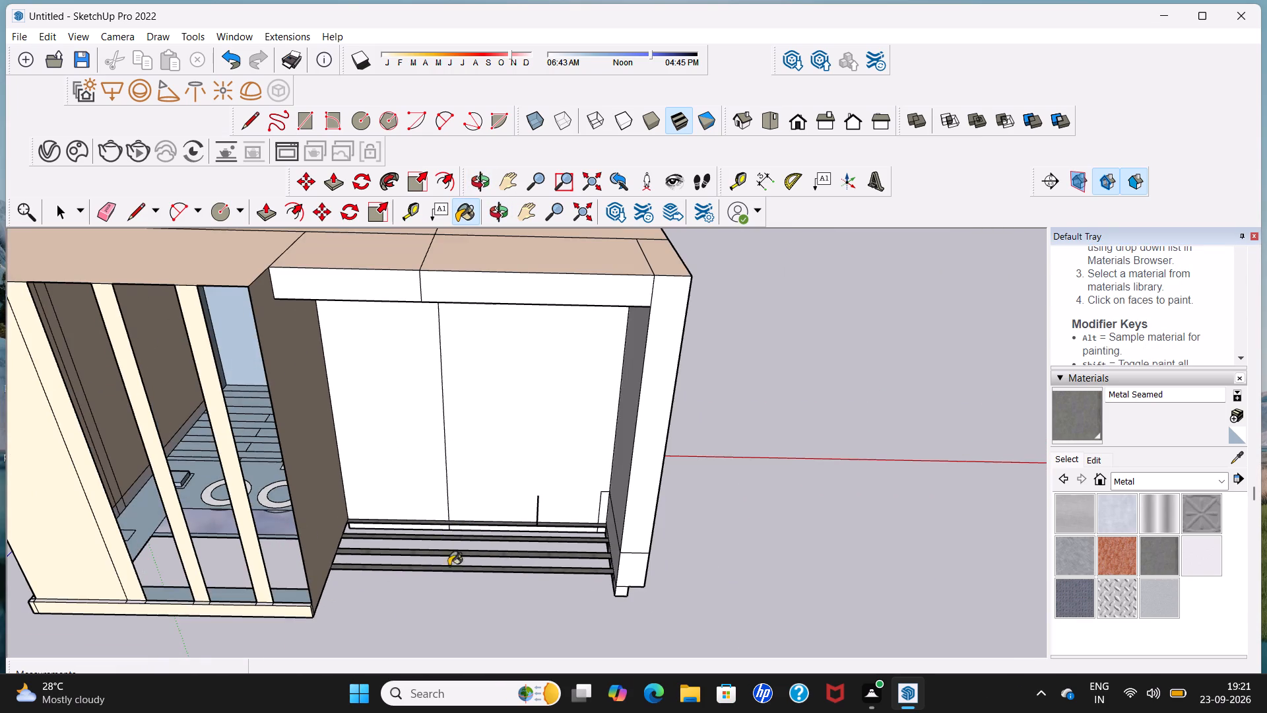
{"action": "middle_click_drag", "start_coordinate": [448, 571], "coordinate": [391, 311]}
{"action": "middle_click_drag", "start_coordinate": [471, 458], "coordinate": [446, 339]}
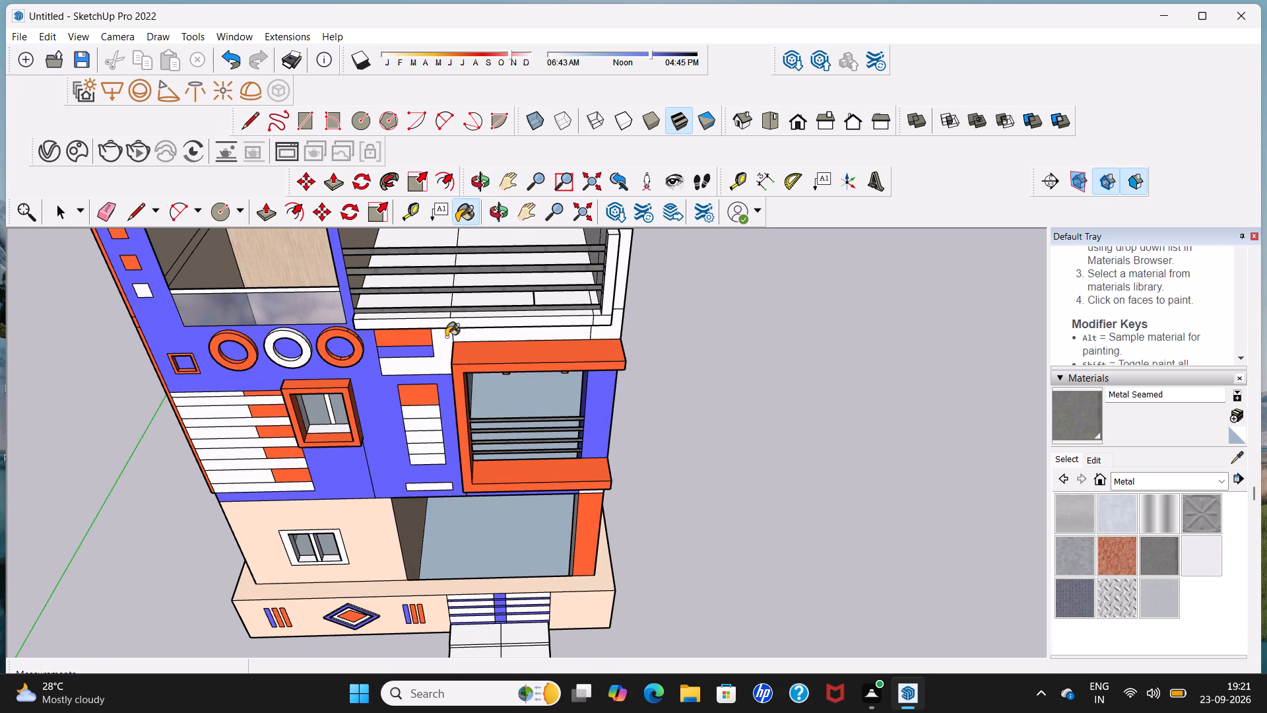
{"action": "scroll", "coordinate": [232, 385], "scroll_direction": "up", "scroll_amount": 3}
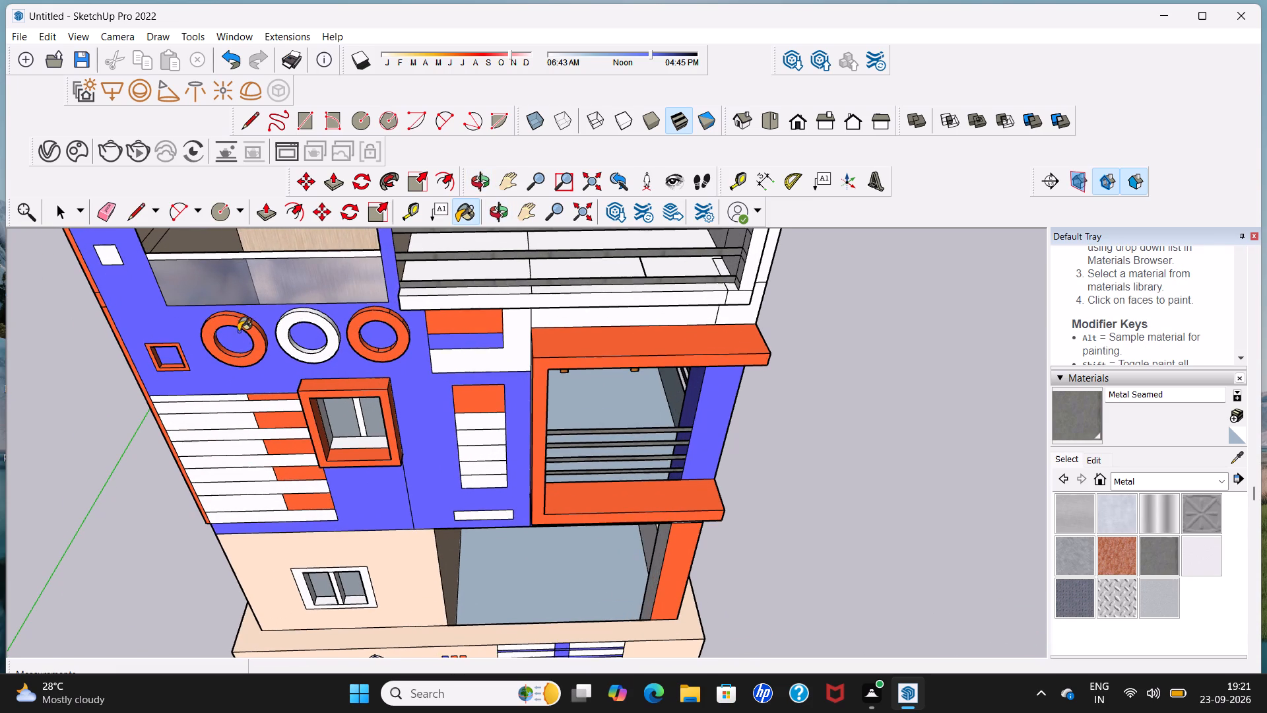
{"action": "left_click", "coordinate": [254, 253]}
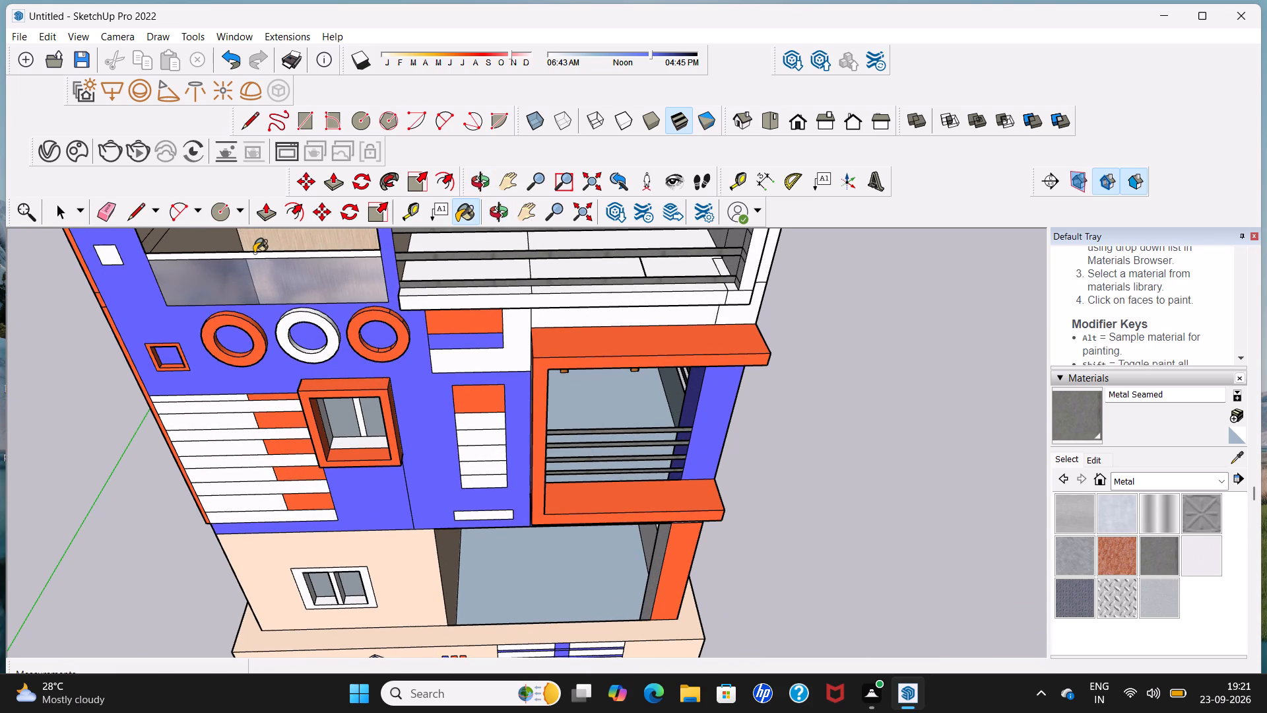
Apply Metal Seamed to the inner faces of the four front railing bars of the upper balcony.
{"action": "middle_click_drag", "start_coordinate": [432, 441], "coordinate": [387, 326]}
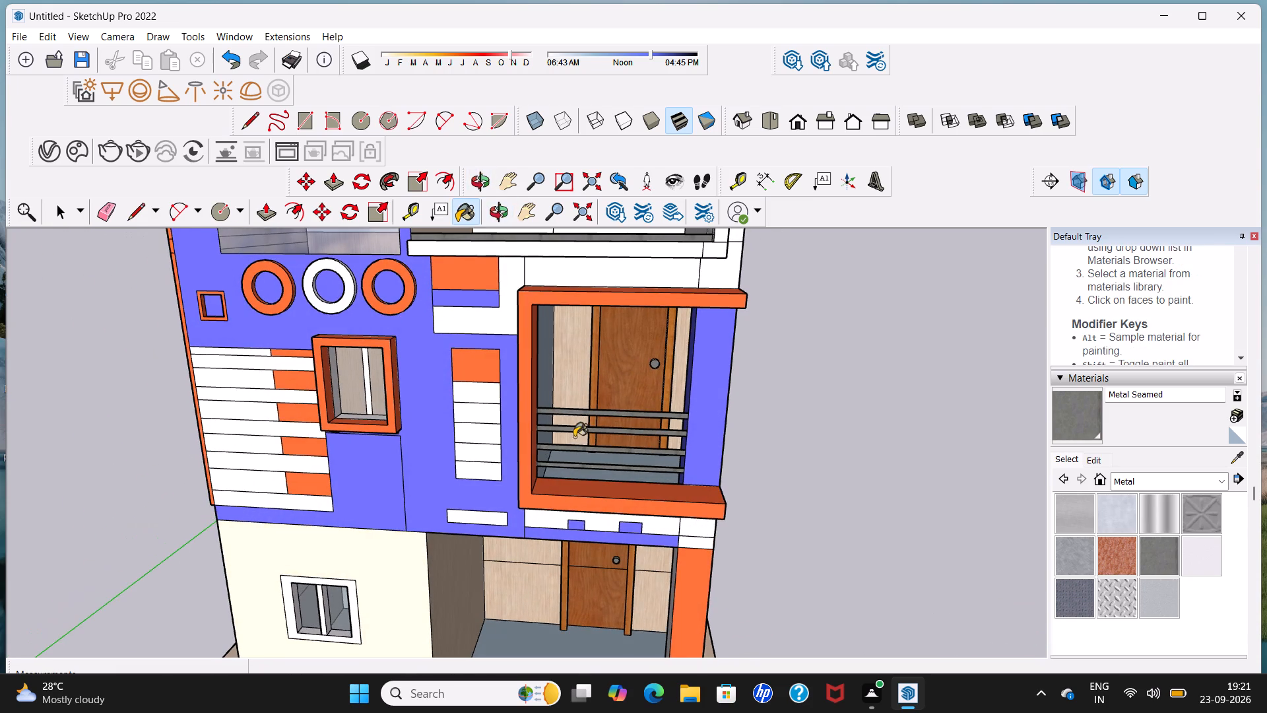
{"action": "middle_click_drag", "start_coordinate": [575, 438], "coordinate": [729, 450]}
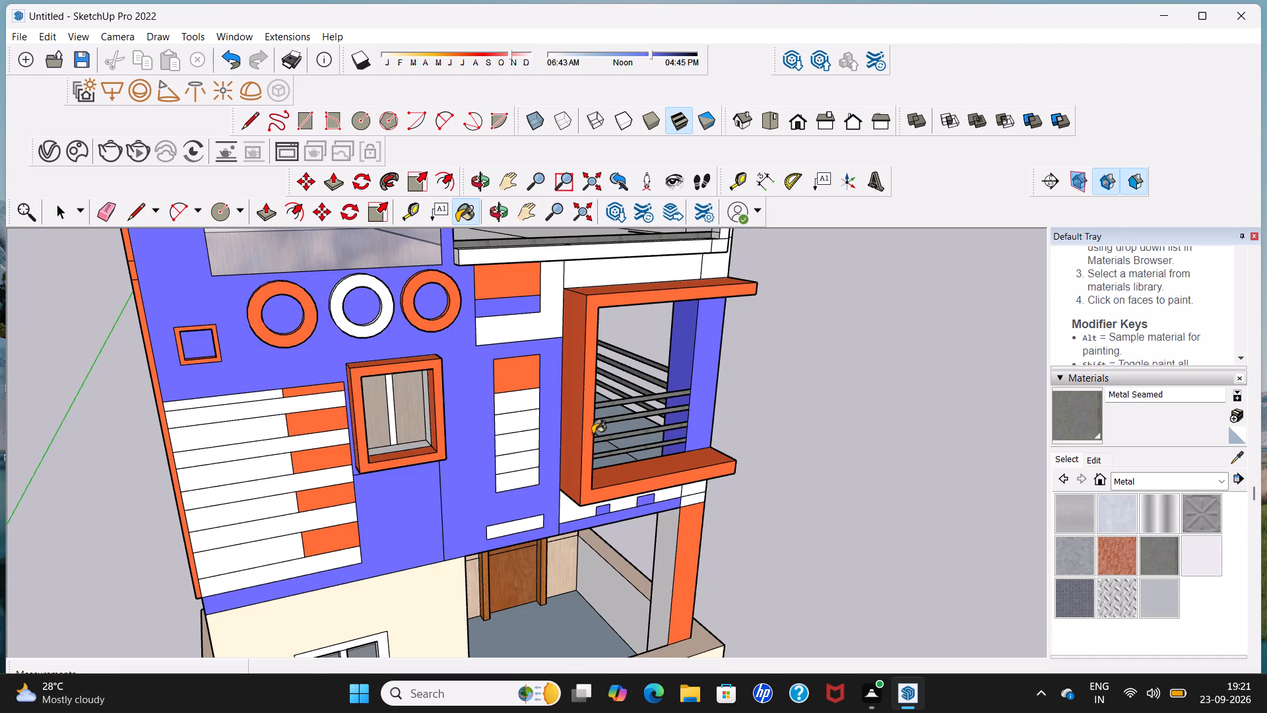
{"action": "middle_click_drag", "start_coordinate": [593, 434], "coordinate": [593, 586]}
{"action": "middle_click_drag", "start_coordinate": [604, 425], "coordinate": [619, 489]}
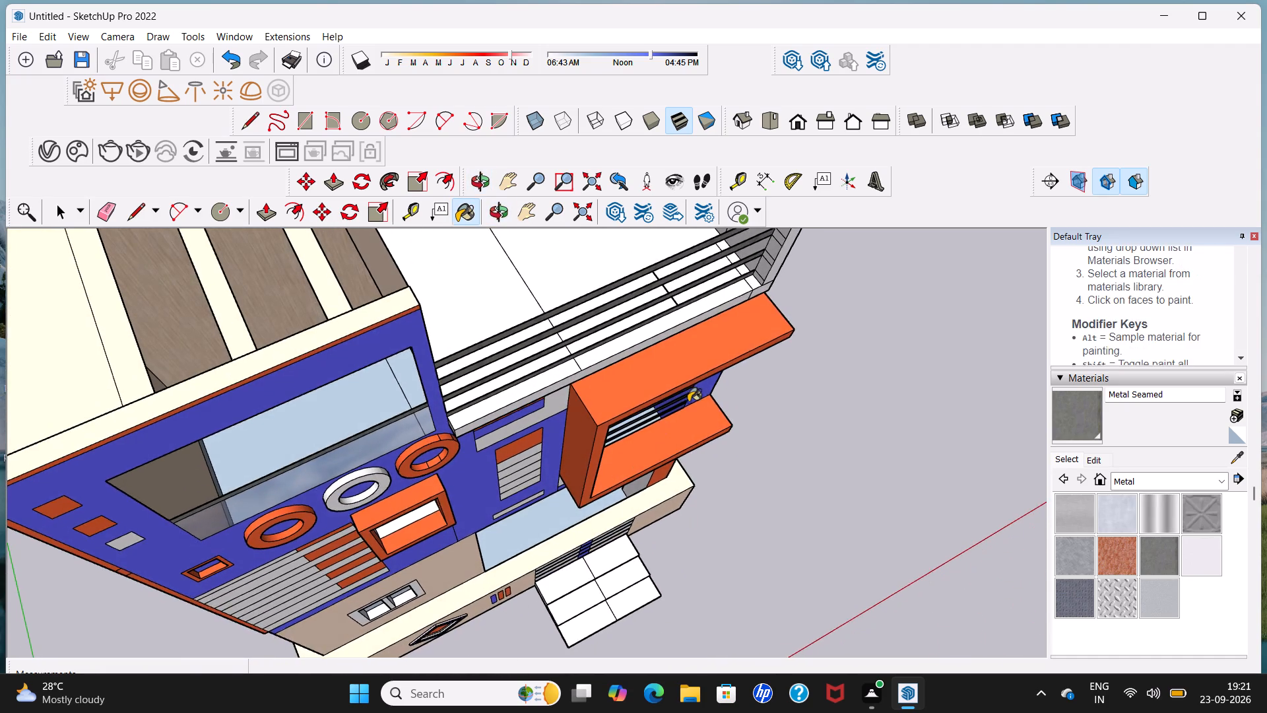
{"action": "middle_click_drag", "start_coordinate": [688, 402], "coordinate": [0, 279]}
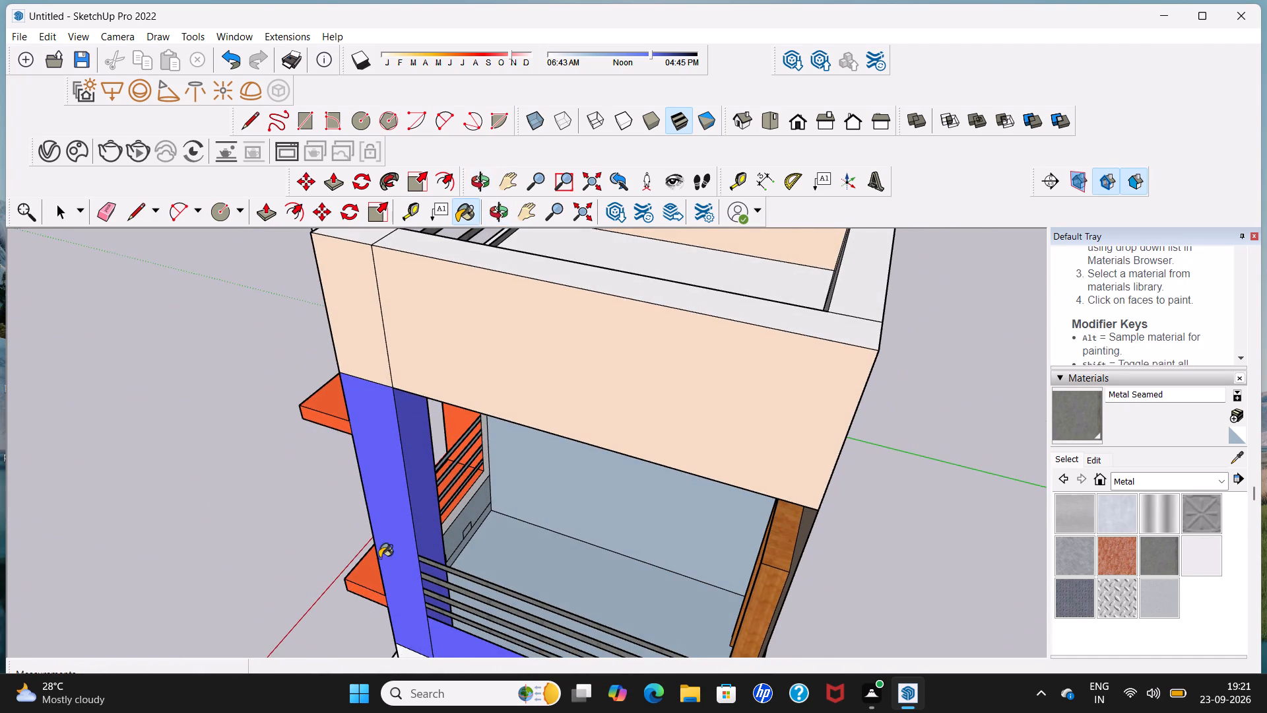
{"action": "scroll", "coordinate": [389, 534], "scroll_direction": "up", "scroll_amount": 5}
{"action": "middle_click_drag", "start_coordinate": [482, 485], "coordinate": [405, 455]}
{"action": "scroll", "coordinate": [401, 446], "scroll_direction": "up", "scroll_amount": 3}
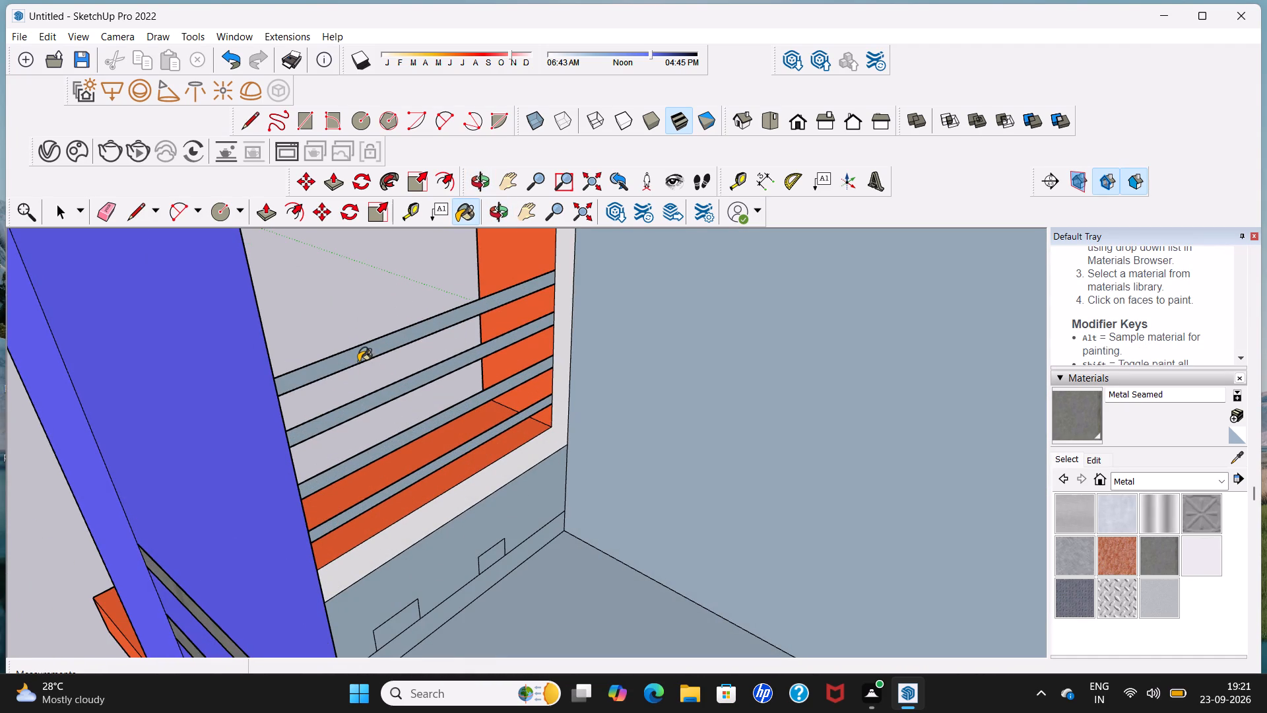
{"action": "left_click", "coordinate": [358, 361]}
{"action": "left_click", "coordinate": [396, 391]}
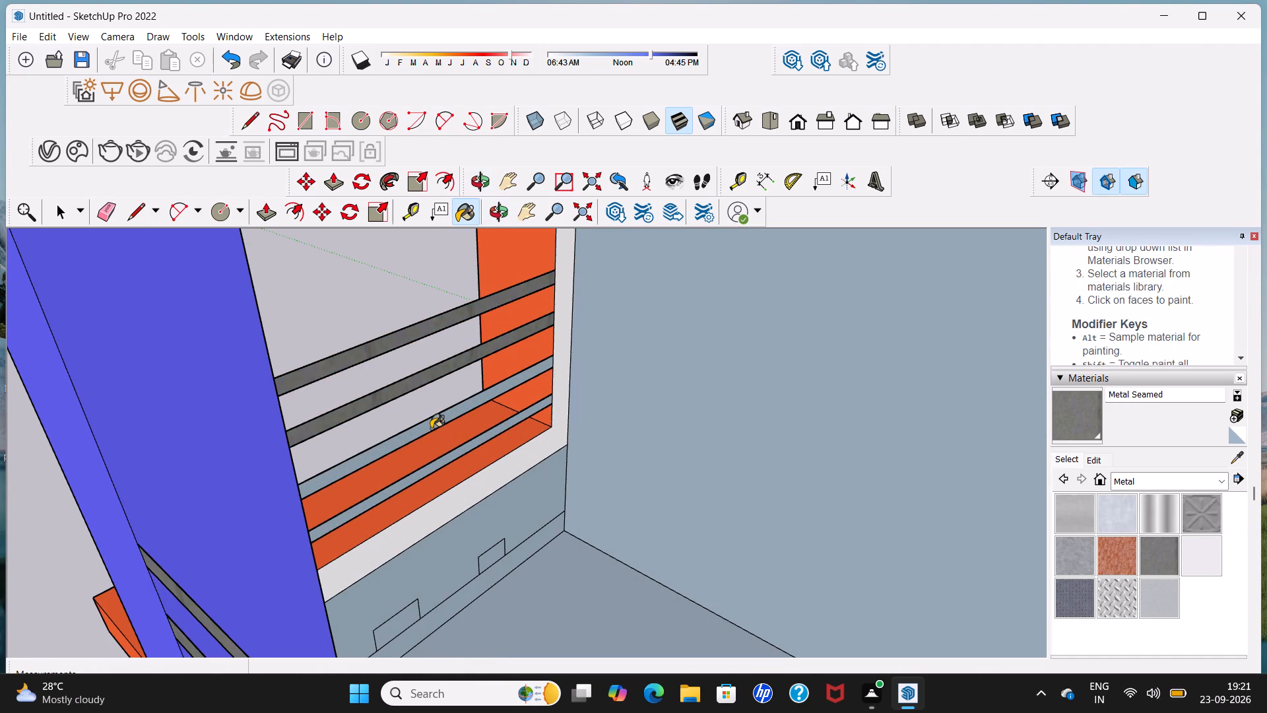
{"action": "left_click", "coordinate": [431, 428]}
{"action": "left_click", "coordinate": [451, 458]}
Examine the front facade, ground-floor porch and entrance steps for surfaces that still need a finish.
{"action": "scroll", "coordinate": [451, 458], "scroll_direction": "down", "scroll_amount": 10}
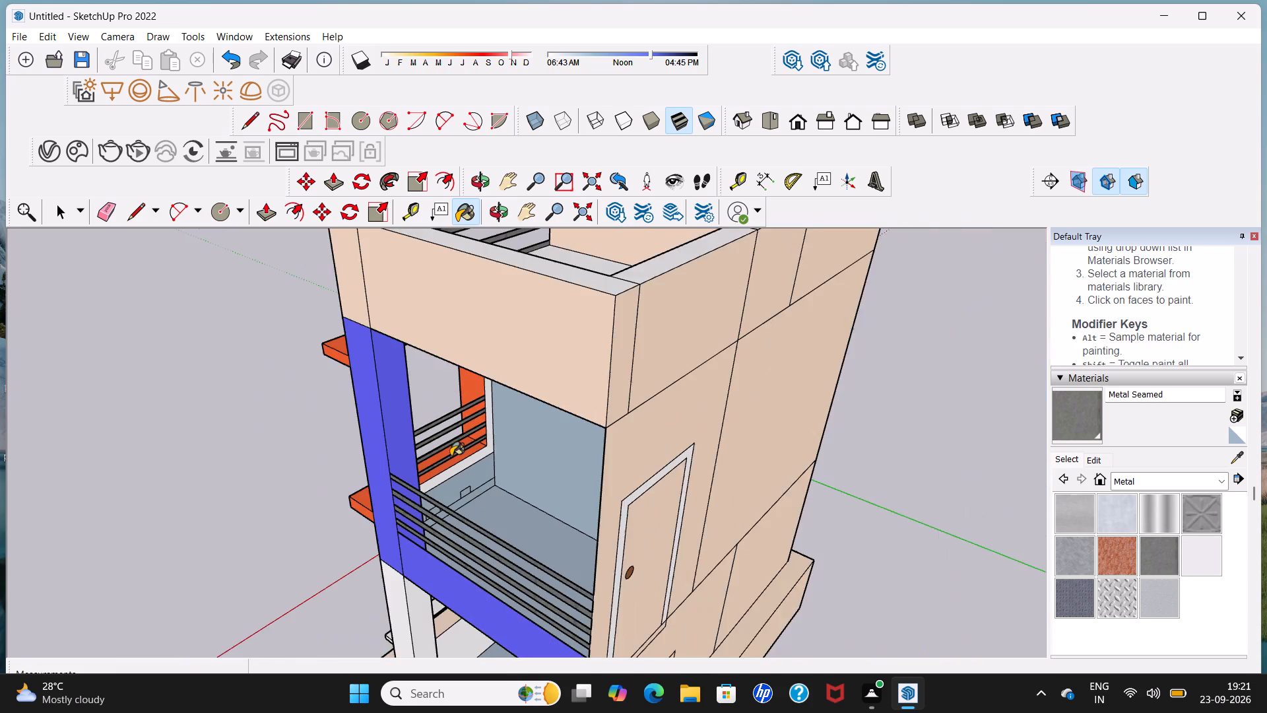
{"action": "scroll", "coordinate": [451, 456], "scroll_direction": "down", "scroll_amount": 6}
{"action": "middle_click_drag", "start_coordinate": [346, 512], "coordinate": [894, 454]}
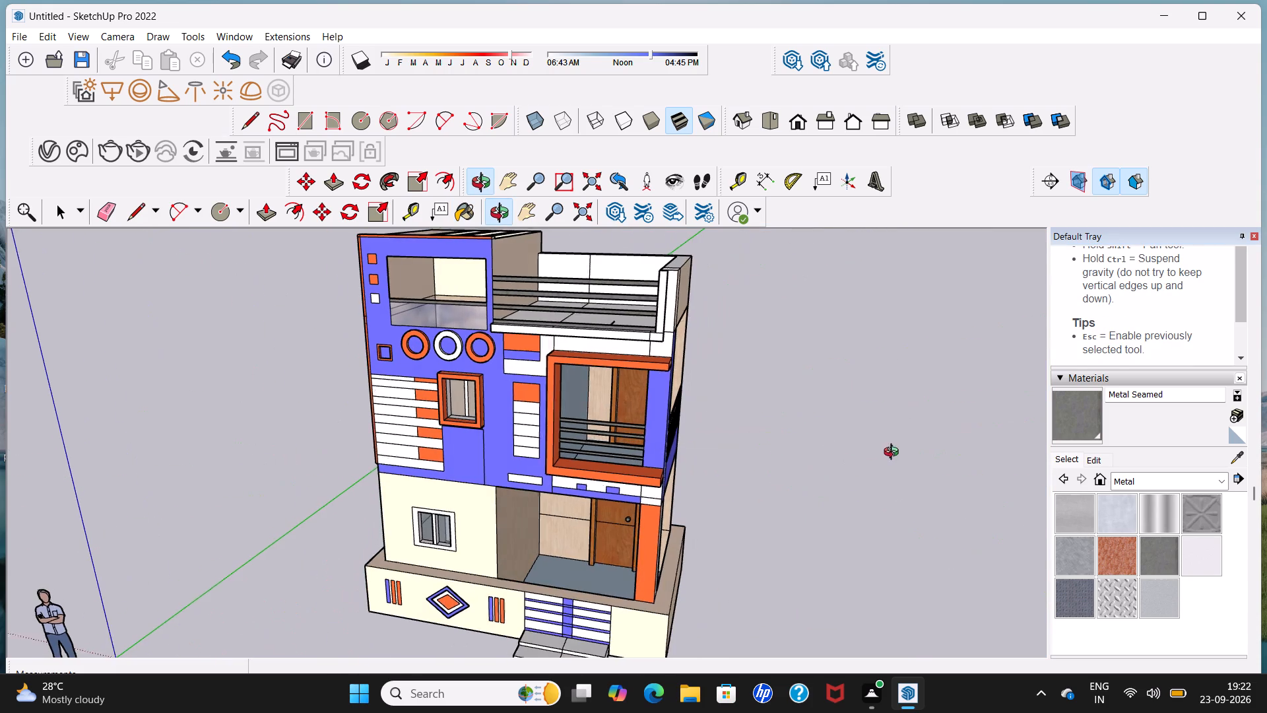
{"action": "middle_click_drag", "start_coordinate": [894, 454], "coordinate": [895, 452]}
{"action": "middle_click_drag", "start_coordinate": [564, 627], "coordinate": [566, 527]}
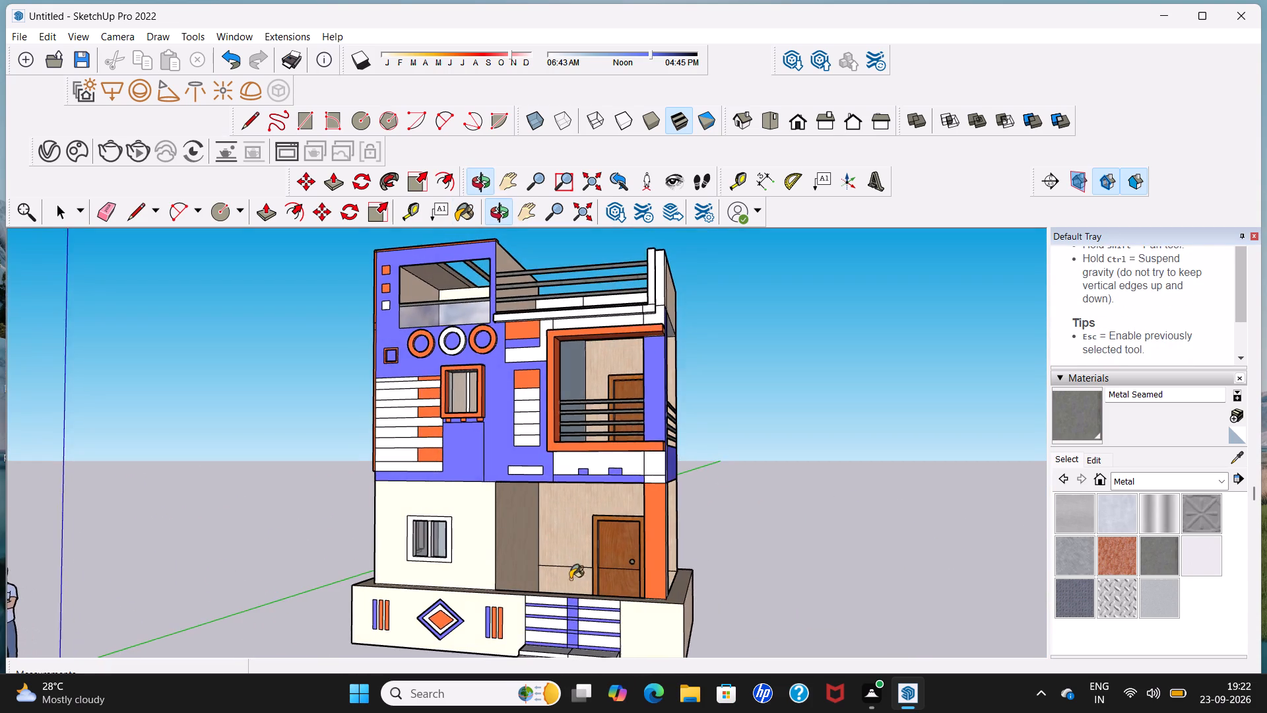
{"action": "scroll", "coordinate": [570, 608], "scroll_direction": "up", "scroll_amount": 8}
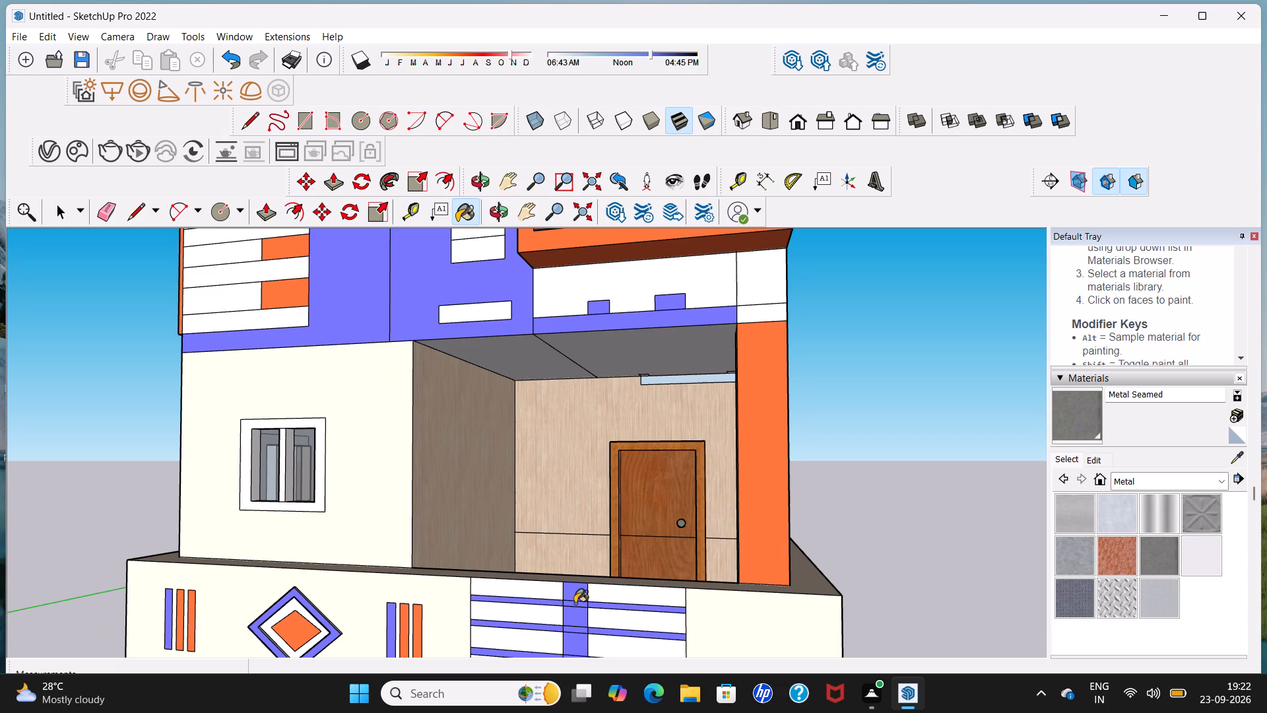
{"action": "scroll", "coordinate": [575, 604], "scroll_direction": "down", "scroll_amount": 4}
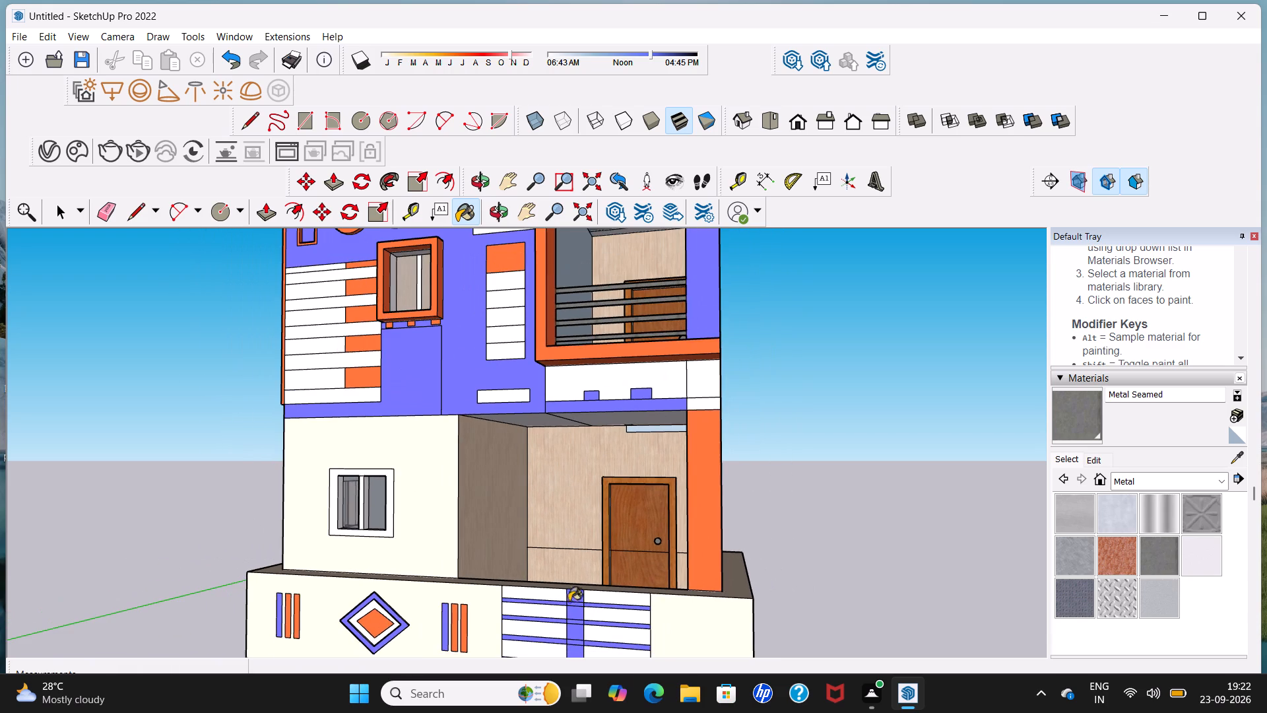
{"action": "scroll", "coordinate": [564, 592], "scroll_direction": "down", "scroll_amount": 4}
{"action": "middle_click_drag", "start_coordinate": [545, 587], "coordinate": [542, 583]}
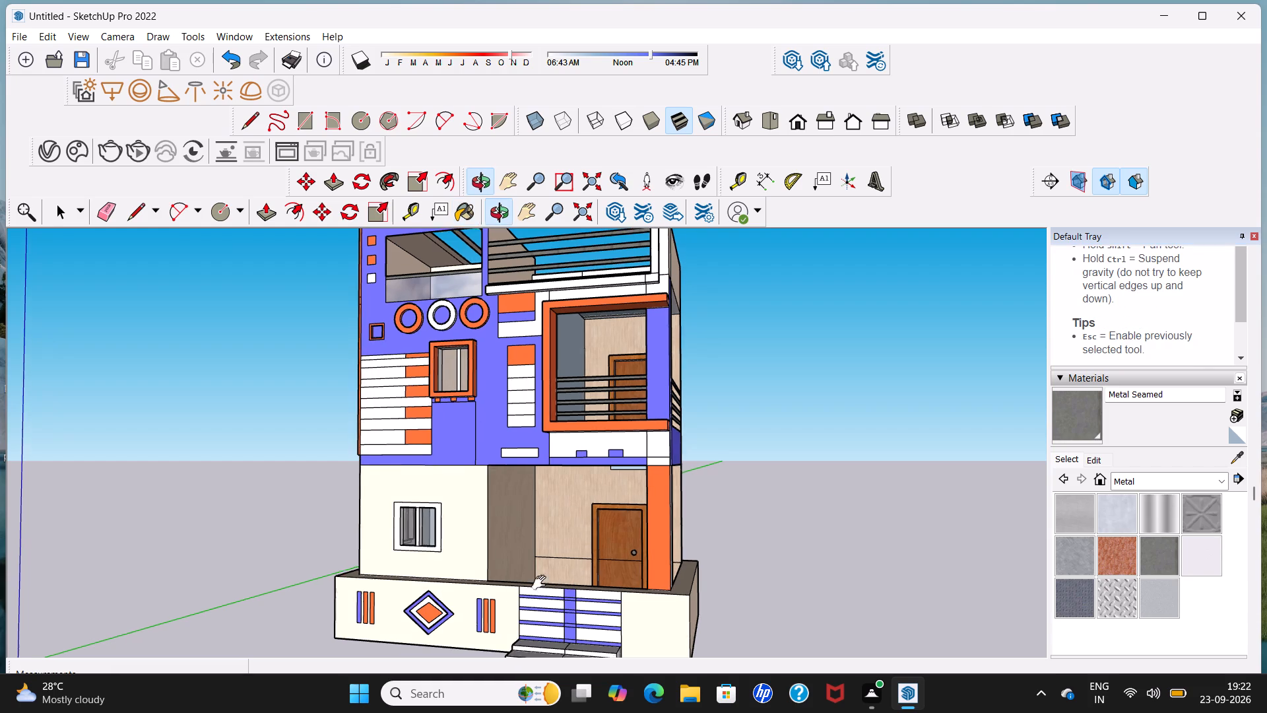
{"action": "middle_click_drag", "start_coordinate": [542, 583], "coordinate": [529, 538]}
{"action": "scroll", "coordinate": [507, 551], "scroll_direction": "up", "scroll_amount": 4}
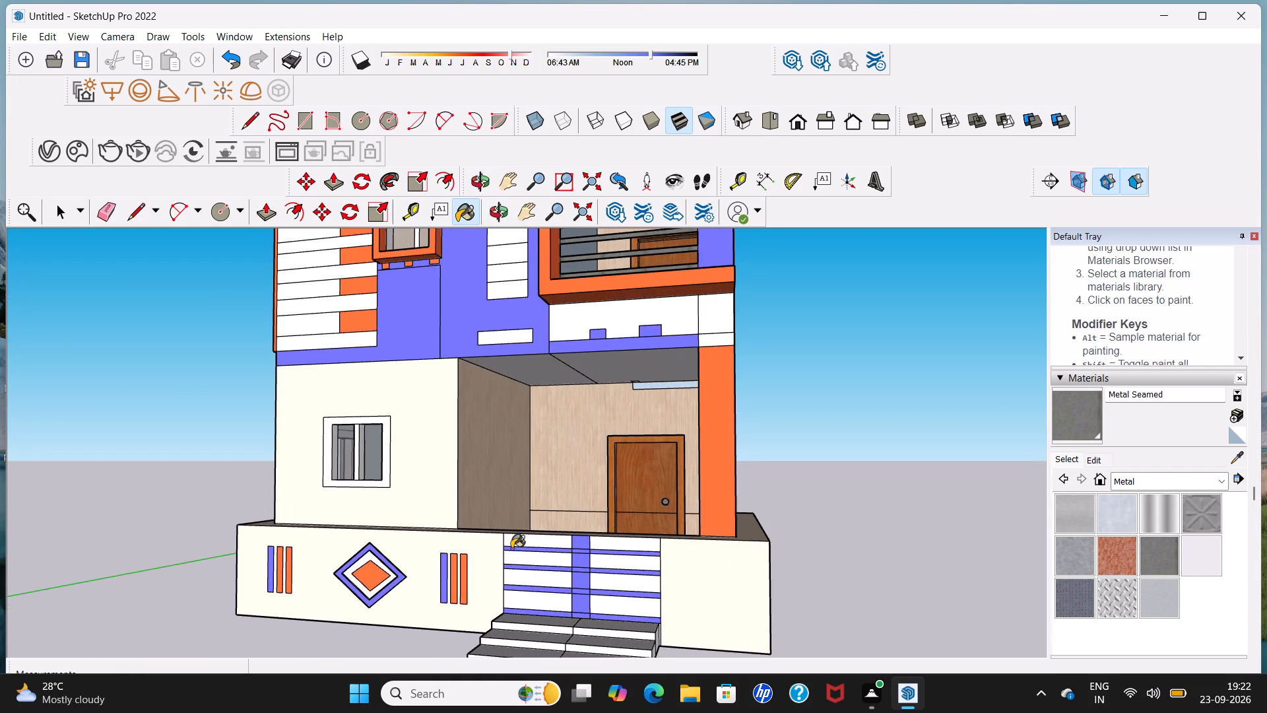
{"action": "scroll", "coordinate": [511, 549], "scroll_direction": "down", "scroll_amount": 4}
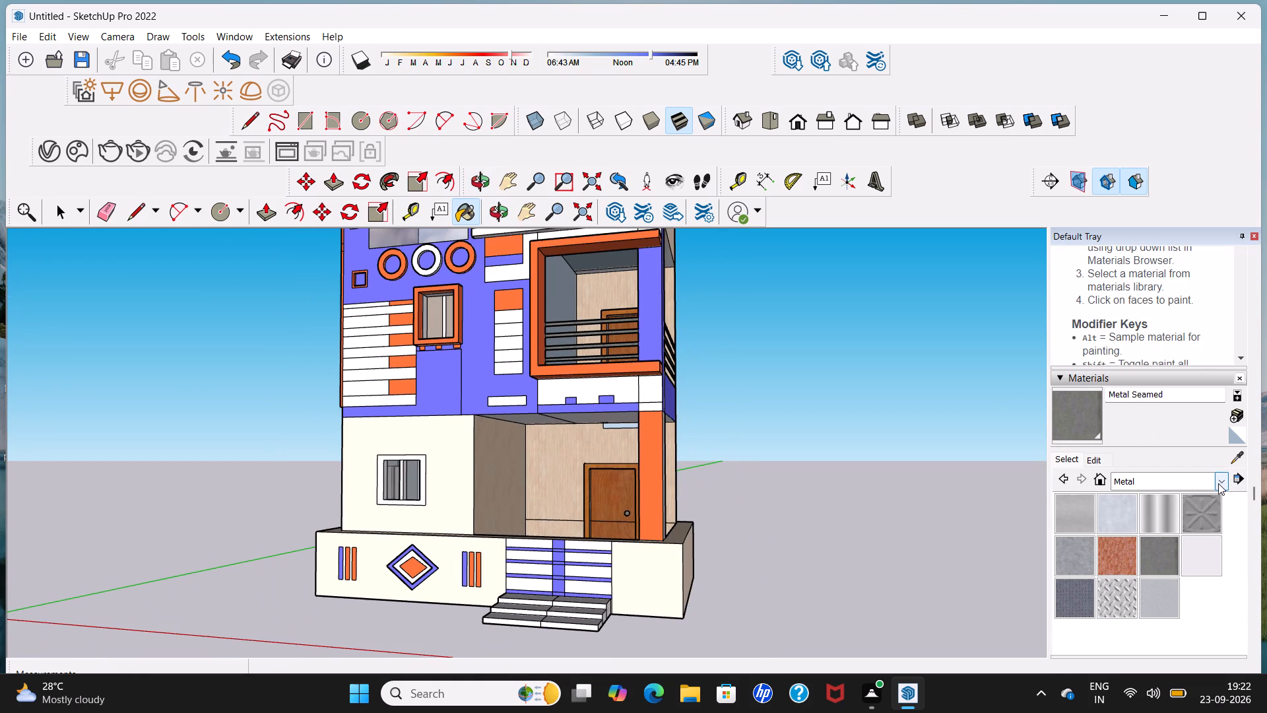
Apply Color C06 from the Colors library to the three treads on the window-side half of the entrance steps.
{"action": "left_click", "coordinate": [1218, 483]}
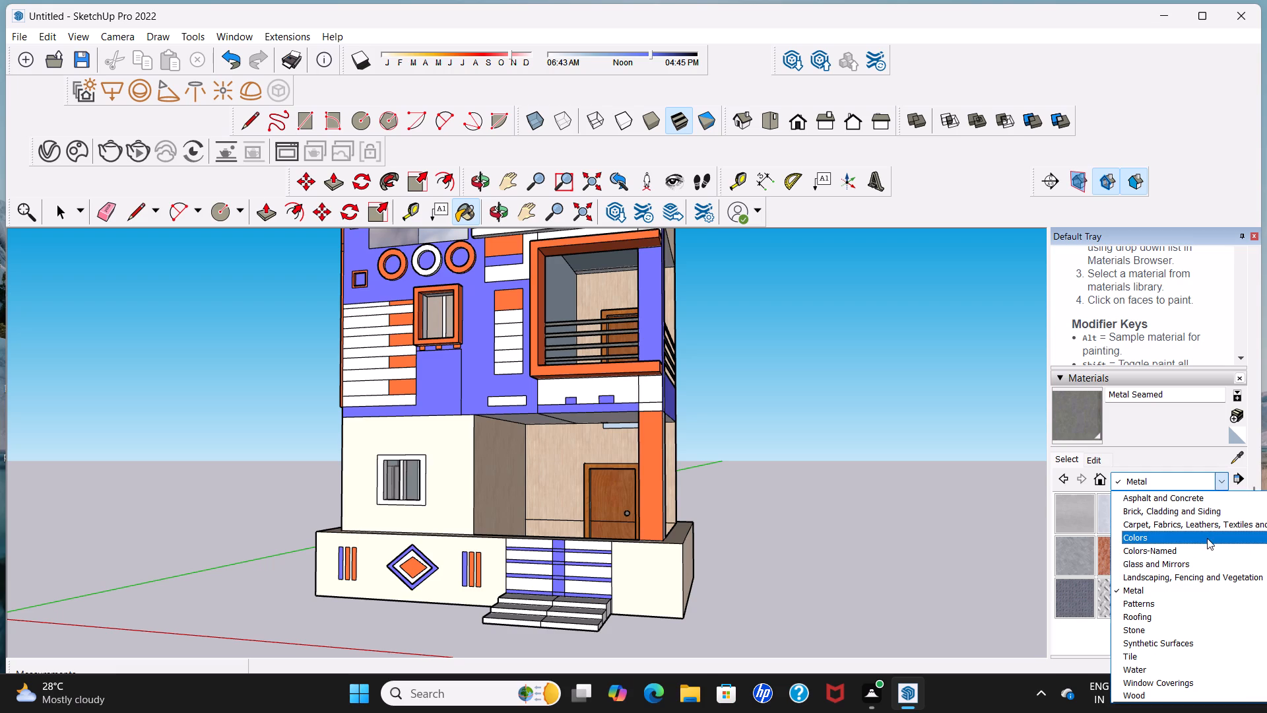
{"action": "left_click", "coordinate": [1207, 538]}
{"action": "scroll", "coordinate": [1206, 538], "scroll_direction": "down", "scroll_amount": 1}
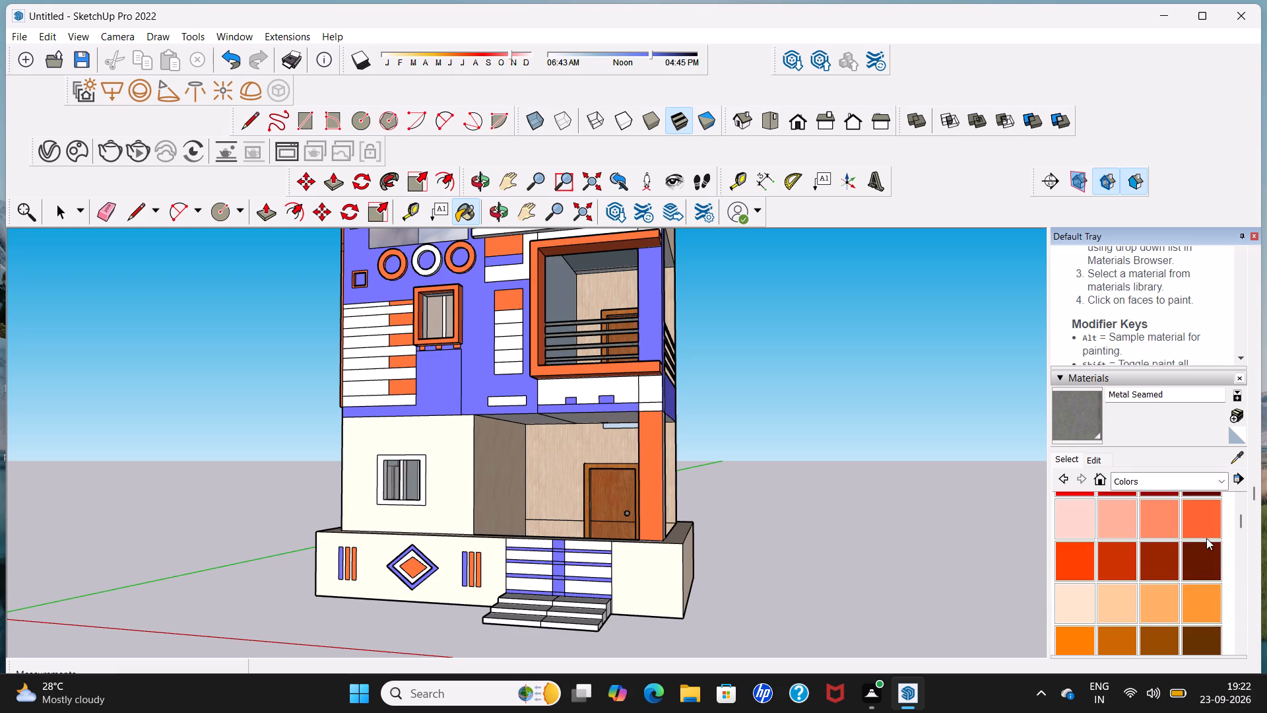
{"action": "scroll", "coordinate": [1206, 538], "scroll_direction": "down", "scroll_amount": 1}
{"action": "scroll", "coordinate": [1142, 572], "scroll_direction": "up", "scroll_amount": 1}
{"action": "scroll", "coordinate": [1125, 592], "scroll_direction": "down", "scroll_amount": 1}
{"action": "left_click", "coordinate": [1122, 580]}
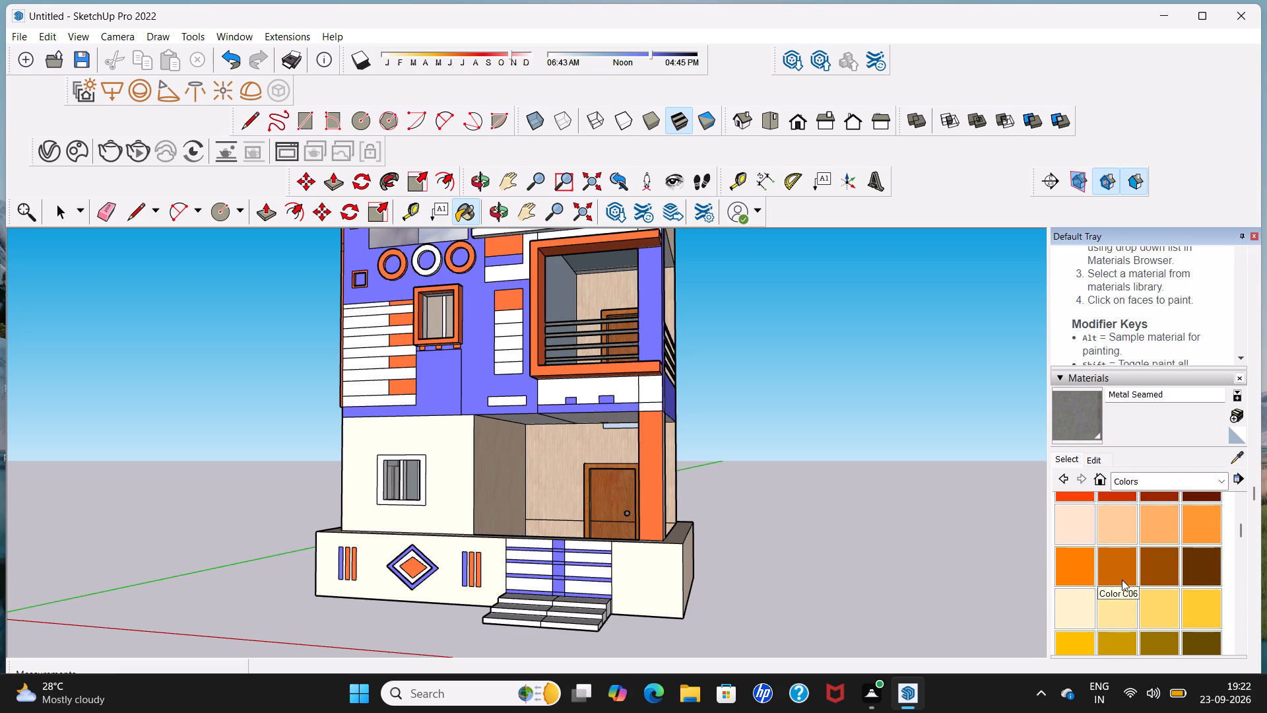
{"action": "scroll", "coordinate": [476, 655], "scroll_direction": "up", "scroll_amount": 4}
{"action": "left_click", "coordinate": [509, 610]}
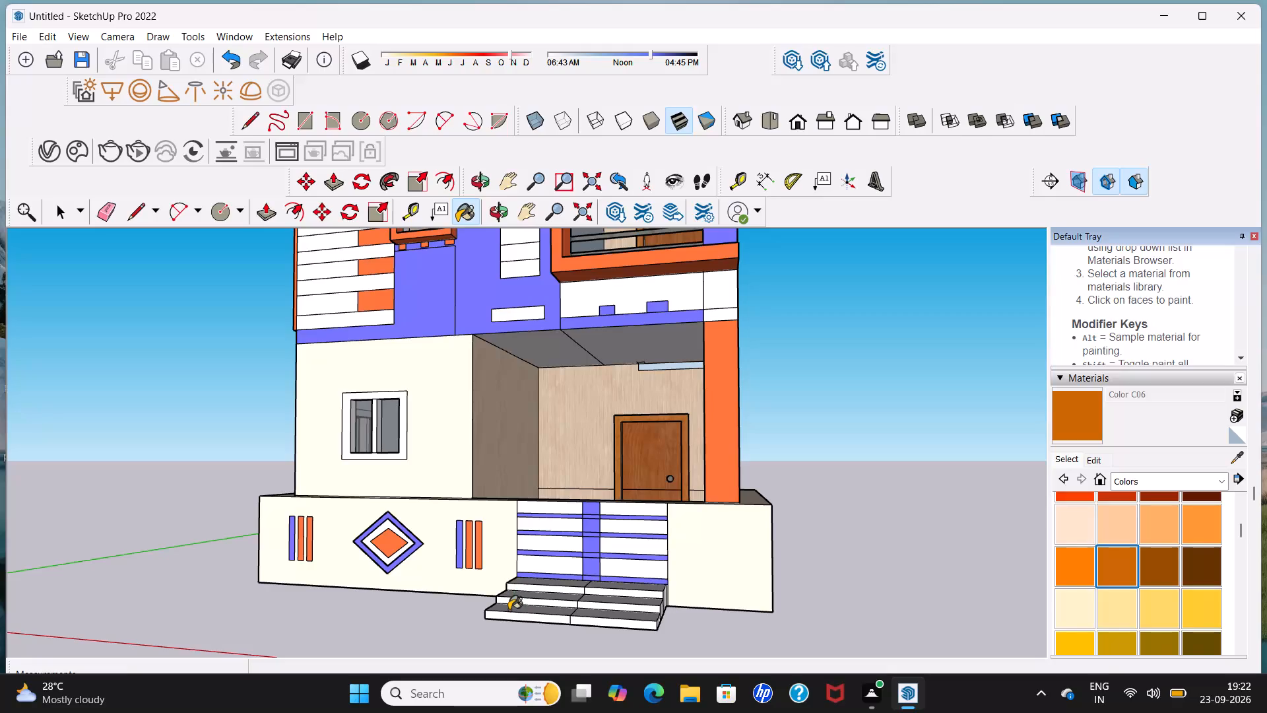
{"action": "scroll", "coordinate": [526, 597], "scroll_direction": "up", "scroll_amount": 6}
{"action": "left_click", "coordinate": [529, 597]}
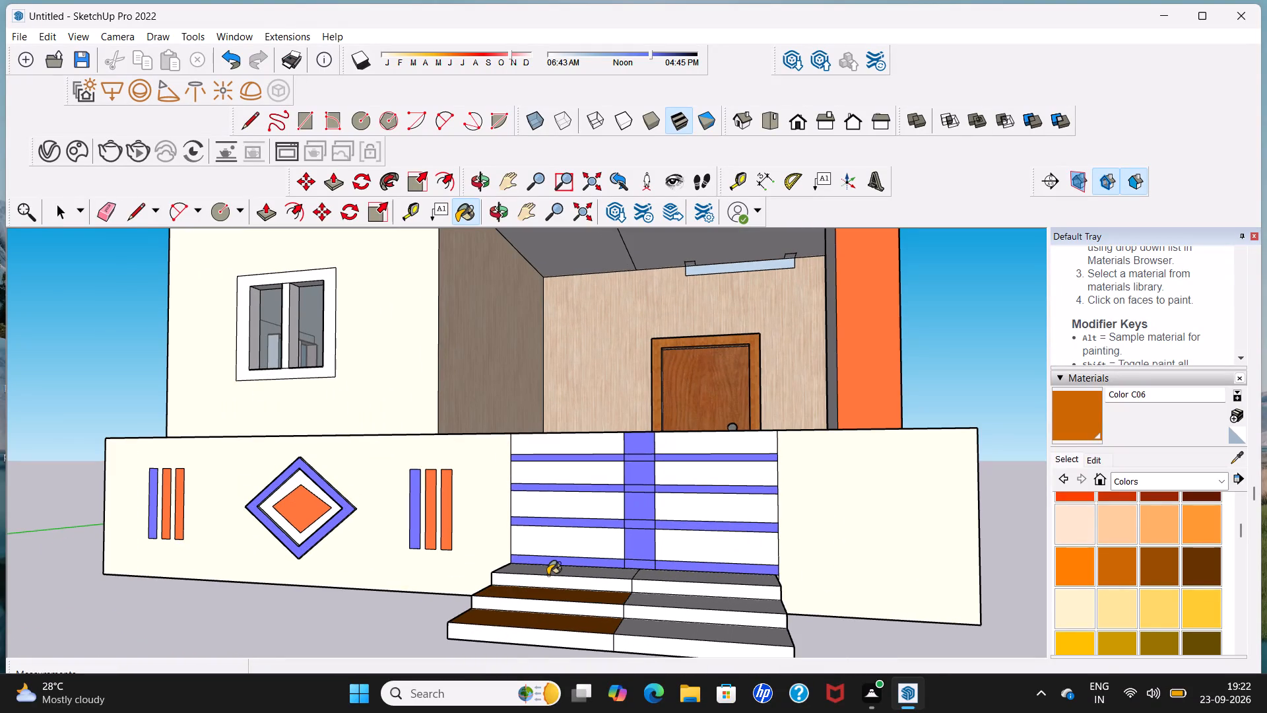
{"action": "left_click", "coordinate": [548, 575]}
{"action": "left_click", "coordinate": [564, 572]}
Apply Color C06 to the top and middle risers and the remaining treads of the entrance steps.
{"action": "left_click", "coordinate": [569, 584]}
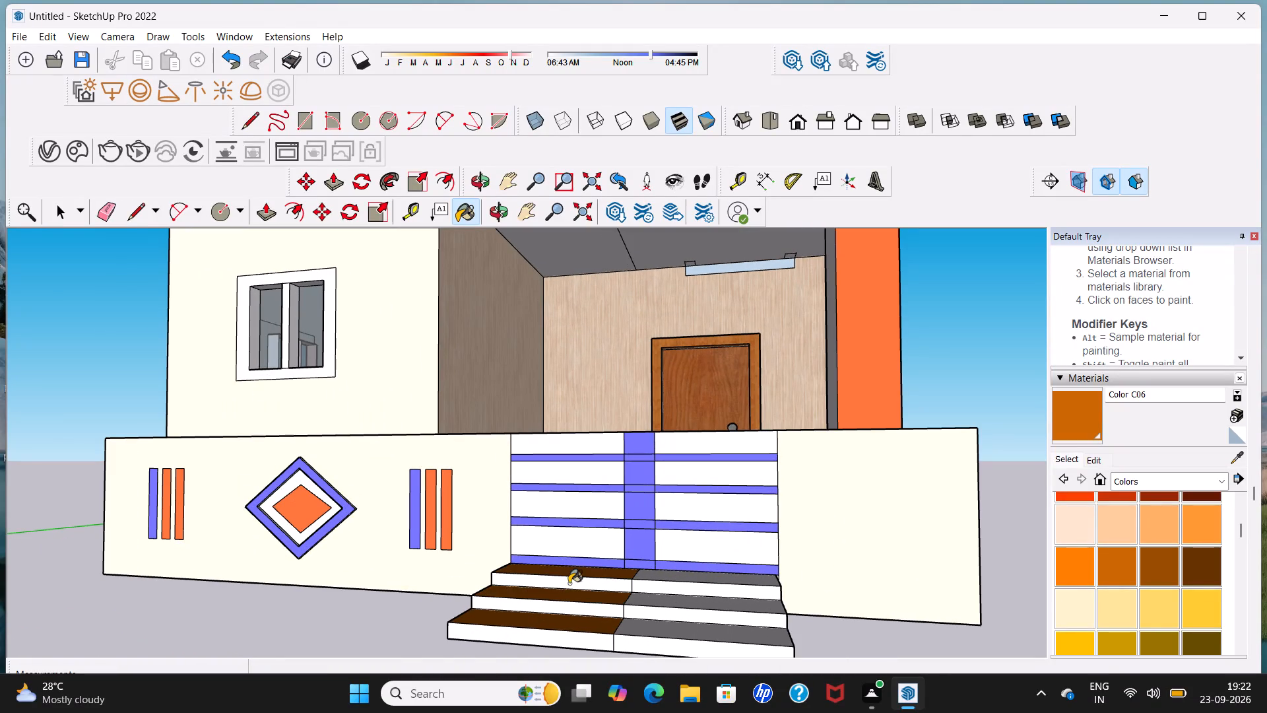
{"action": "left_click", "coordinate": [662, 587]}
{"action": "left_click", "coordinate": [672, 576]}
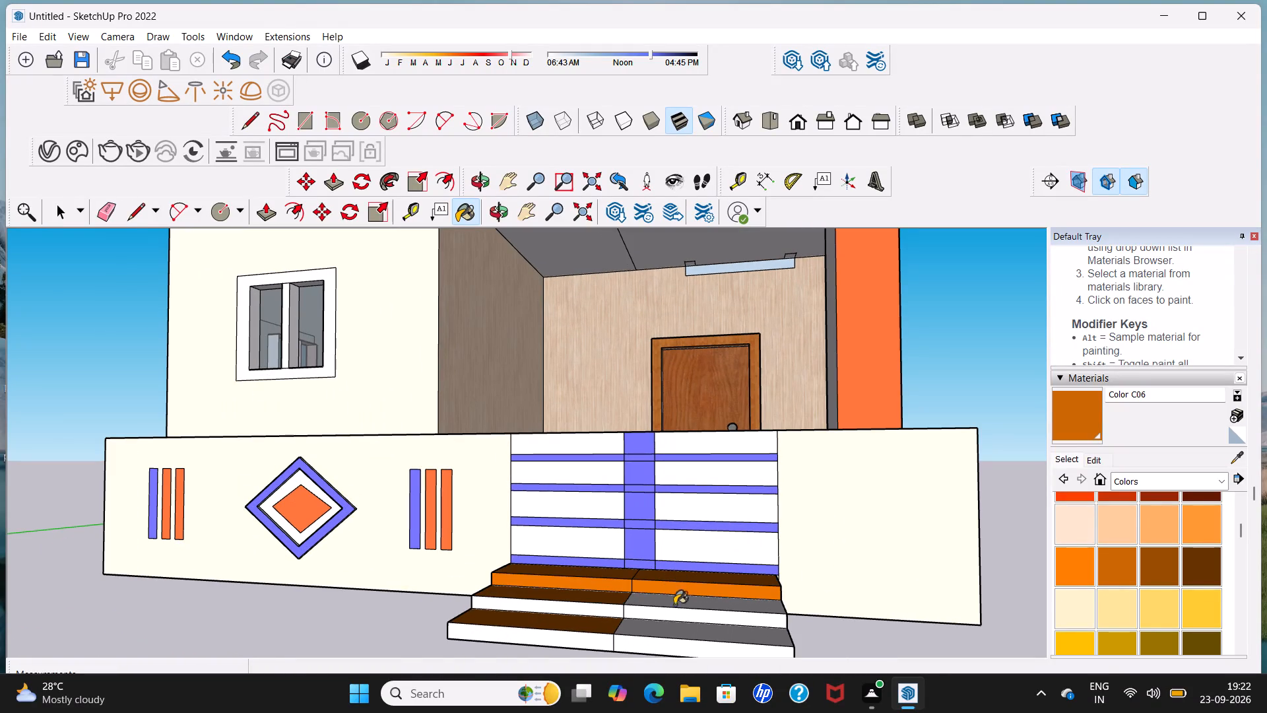
{"action": "left_click", "coordinate": [674, 611]}
{"action": "left_click", "coordinate": [680, 600]}
{"action": "left_click", "coordinate": [678, 632]}
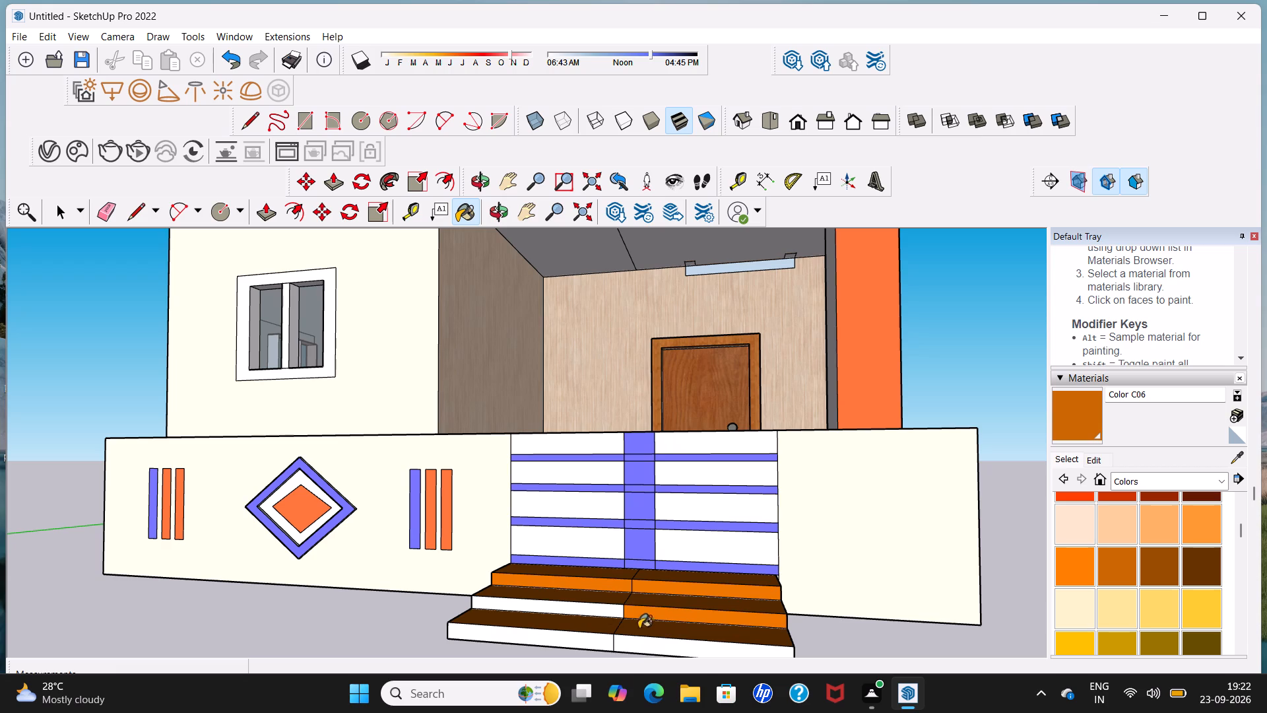
{"action": "left_click", "coordinate": [599, 611]}
Apply Color C06 to both halves of the entrance steps' bottom riser.
{"action": "scroll", "coordinate": [599, 620], "scroll_direction": "down", "scroll_amount": 6}
{"action": "scroll", "coordinate": [581, 650], "scroll_direction": "up", "scroll_amount": 3}
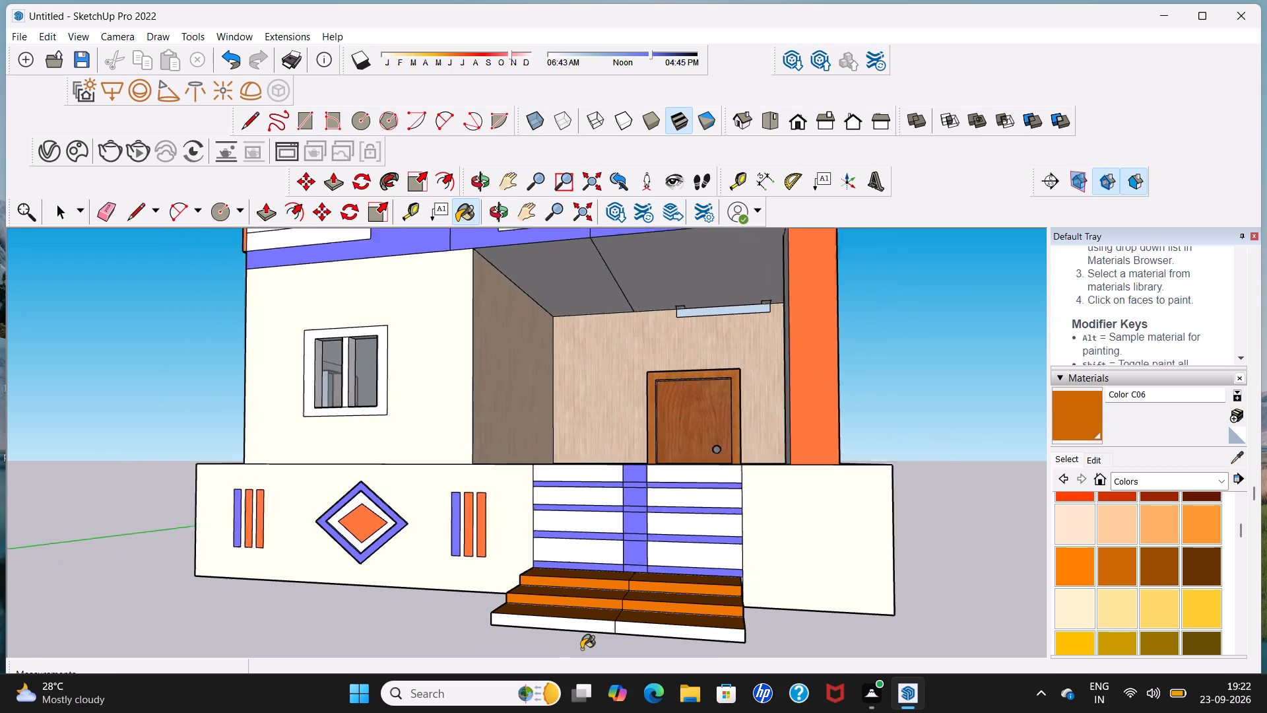
{"action": "scroll", "coordinate": [581, 649], "scroll_direction": "up", "scroll_amount": 2}
{"action": "left_click", "coordinate": [597, 621]}
{"action": "left_click", "coordinate": [649, 618]}
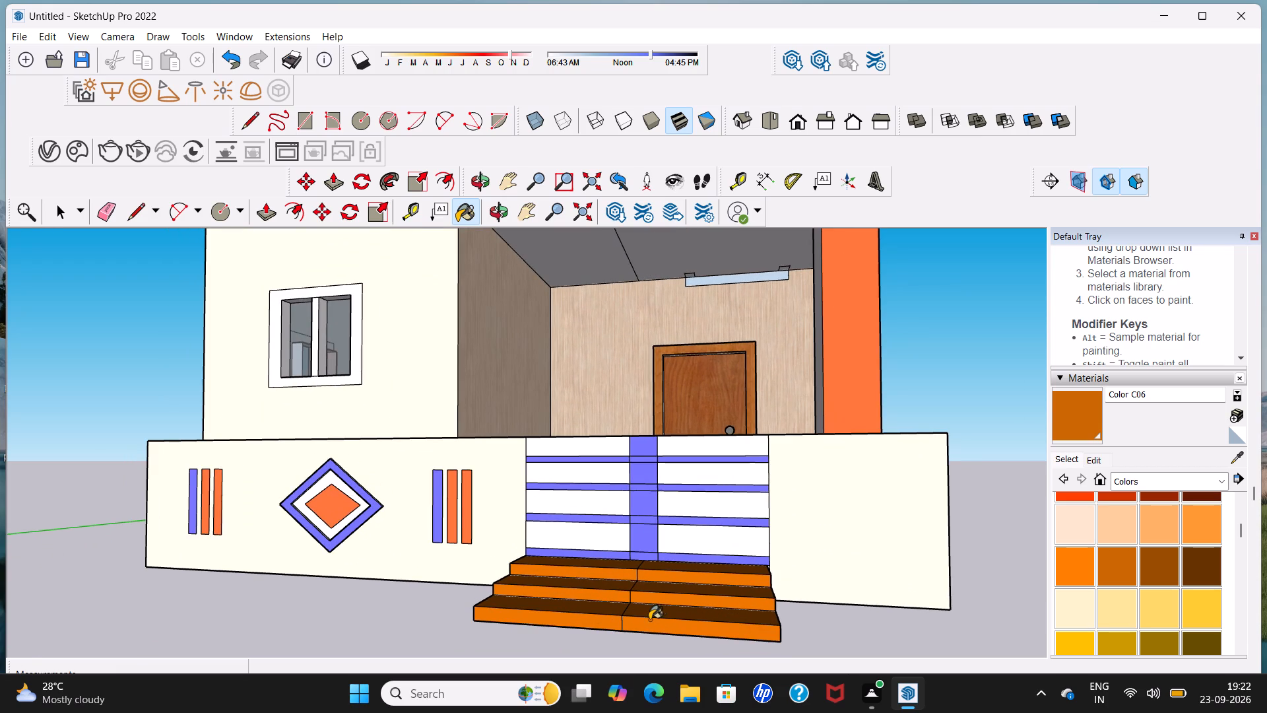
Apply Color C06 to the three white end faces on the side of the entrance steps away from the window.
{"action": "middle_click_drag", "start_coordinate": [698, 615], "coordinate": [519, 572]}
{"action": "scroll", "coordinate": [535, 590], "scroll_direction": "up", "scroll_amount": 2}
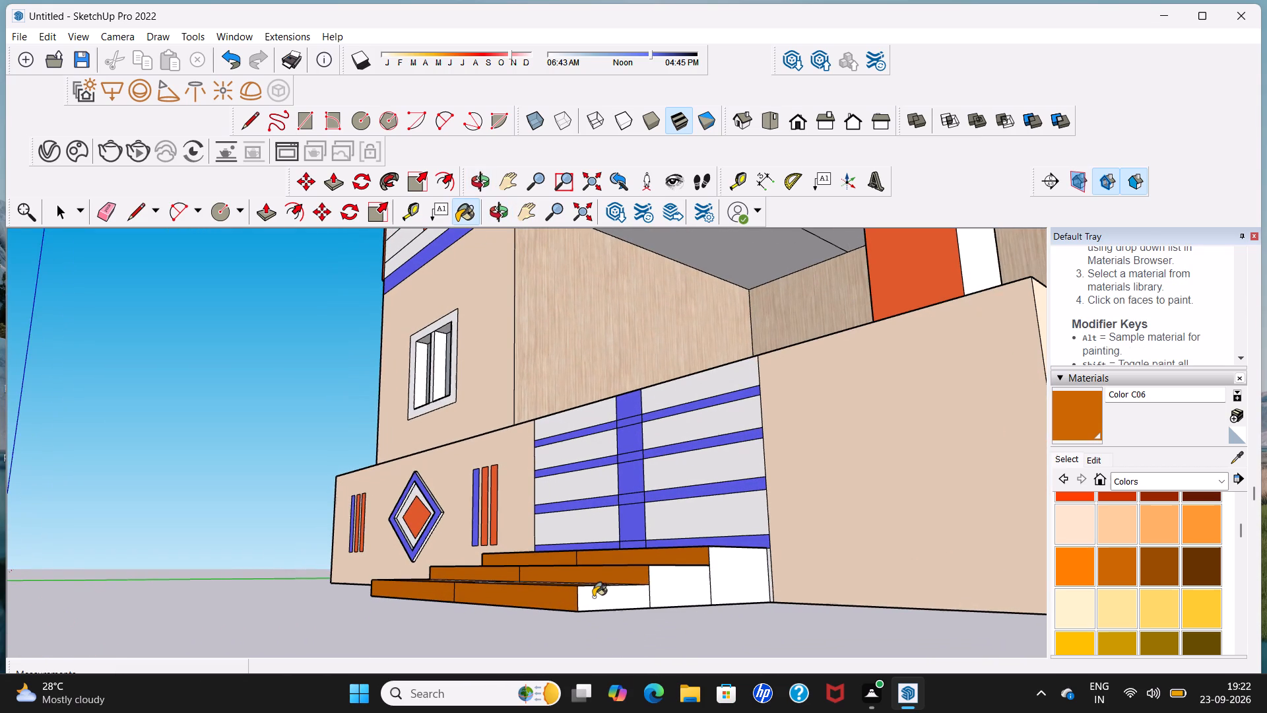
{"action": "left_click", "coordinate": [593, 597]}
{"action": "left_click", "coordinate": [677, 577]}
{"action": "left_click", "coordinate": [735, 569]}
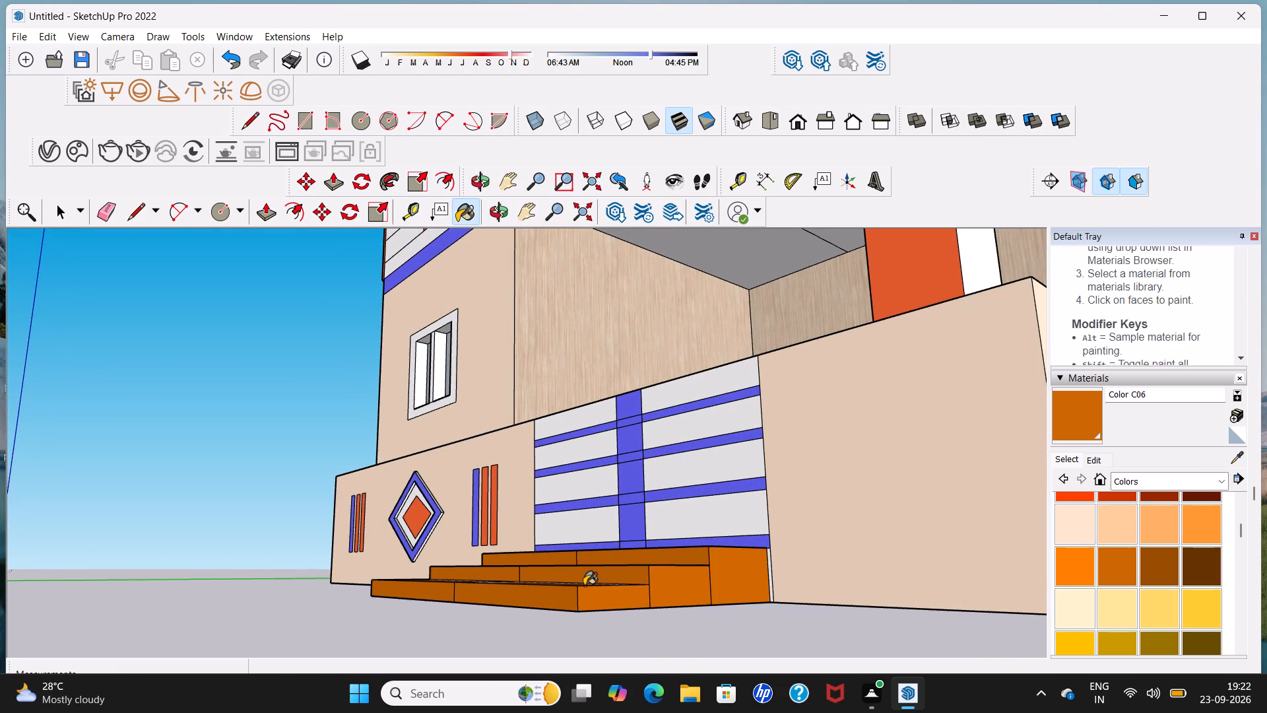
Apply Color C06 to the three end faces on the window side of the entrance steps.
{"action": "scroll", "coordinate": [583, 585], "scroll_direction": "down", "scroll_amount": 7}
{"action": "middle_click_drag", "start_coordinate": [519, 601], "coordinate": [831, 577]}
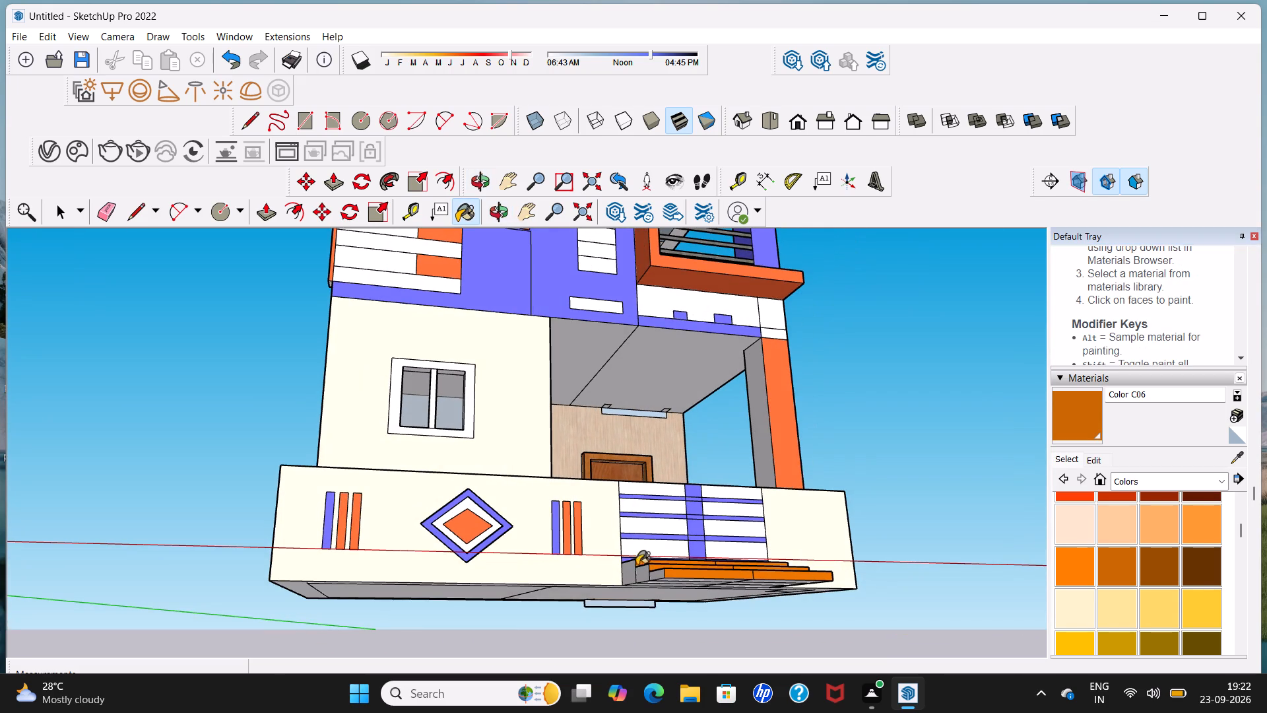
{"action": "middle_click_drag", "start_coordinate": [635, 568], "coordinate": [681, 581]}
{"action": "scroll", "coordinate": [686, 581], "scroll_direction": "up", "scroll_amount": 4}
{"action": "left_click", "coordinate": [688, 596]}
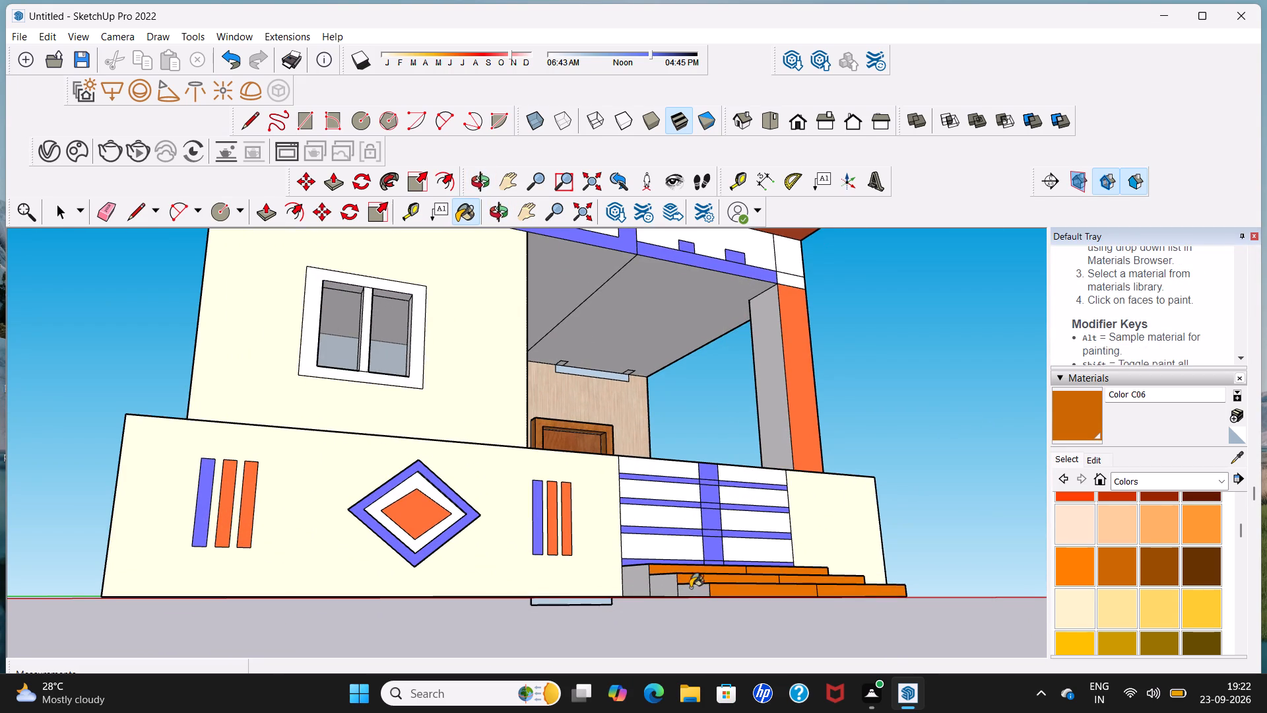
{"action": "left_click", "coordinate": [667, 580]}
{"action": "left_click", "coordinate": [630, 574]}
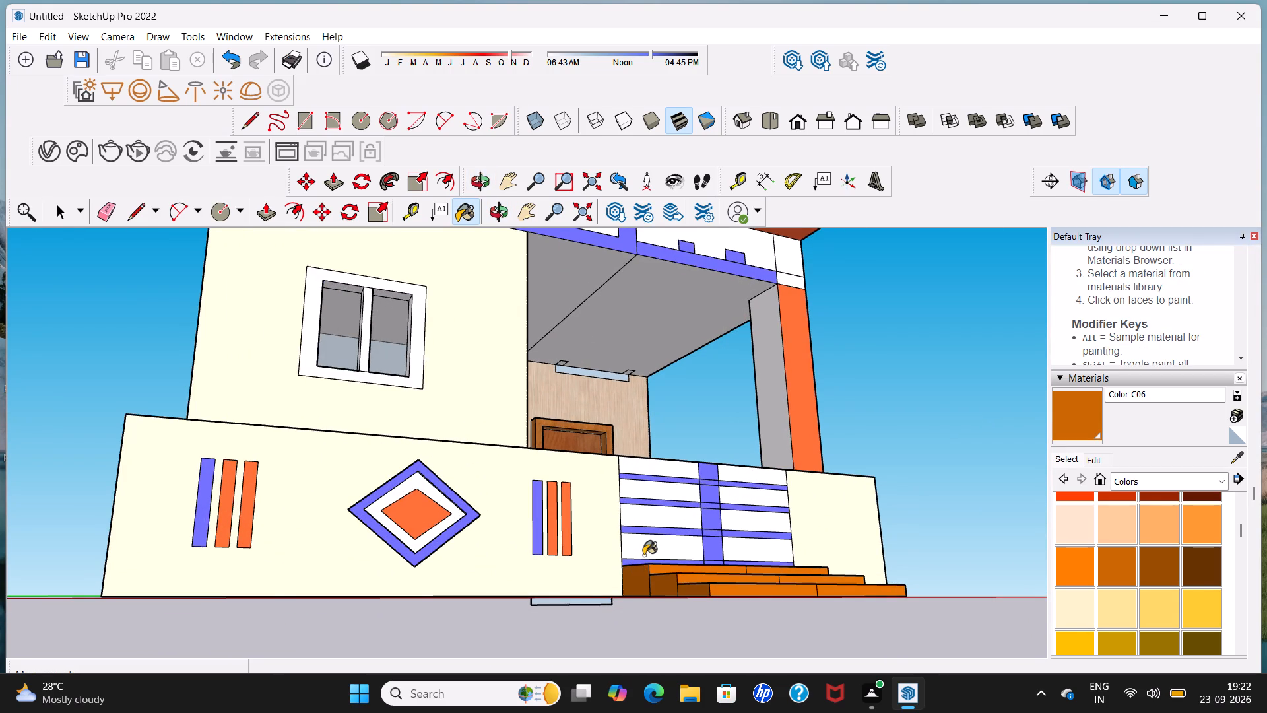
{"action": "scroll", "coordinate": [643, 555], "scroll_direction": "up", "scroll_amount": 1}
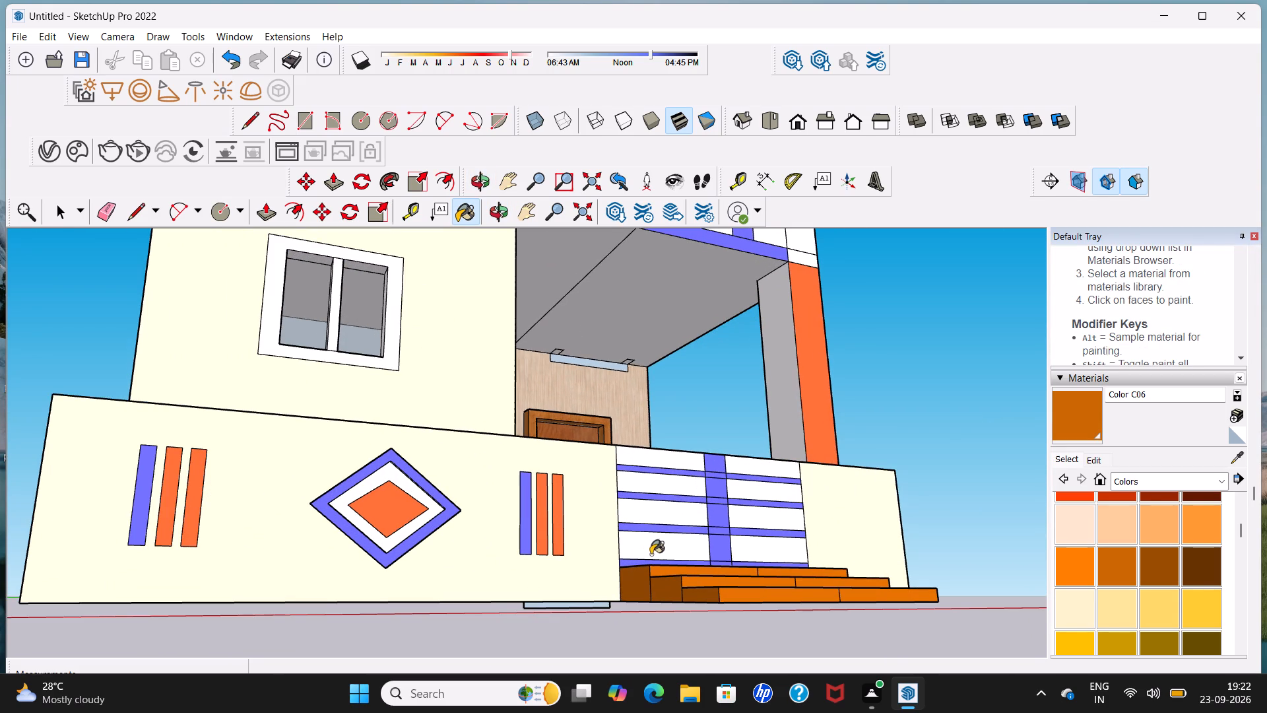
{"action": "key", "text": "space"}
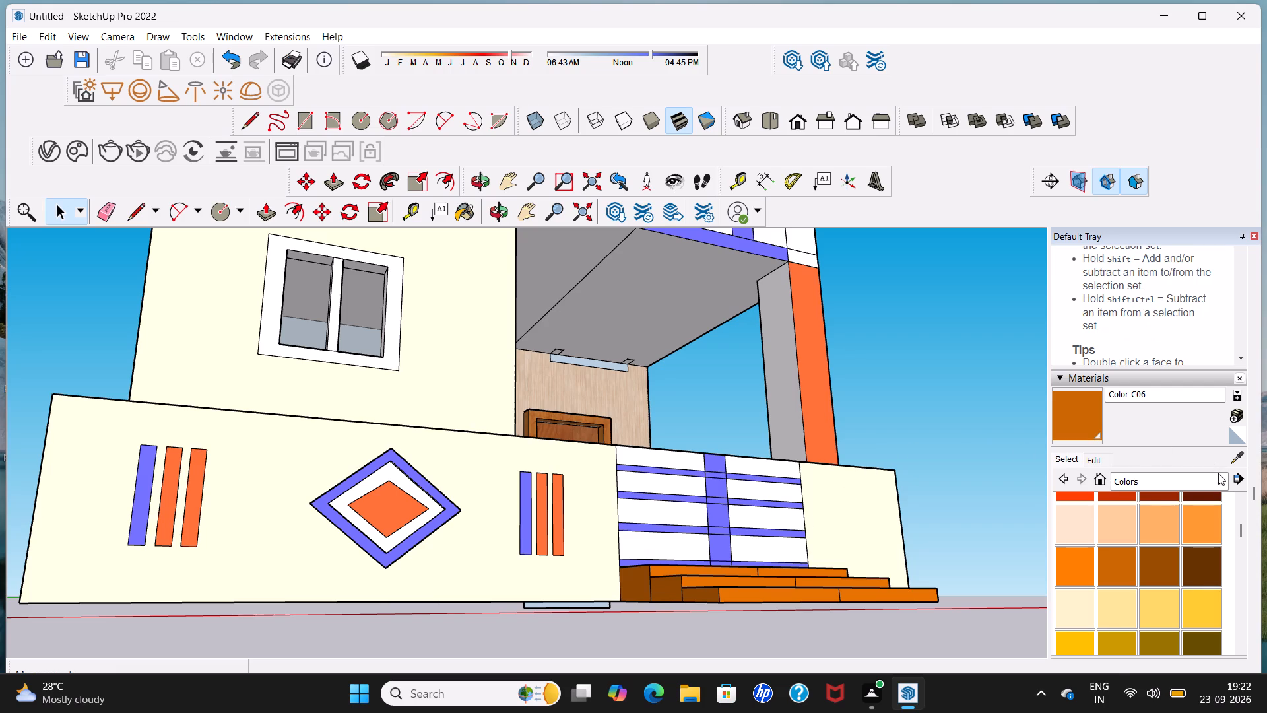
Apply Formica Laminate Light from Synthetic Surfaces to the narrow pale strip above the ground-floor porch door.
{"action": "left_click", "coordinate": [1221, 480]}
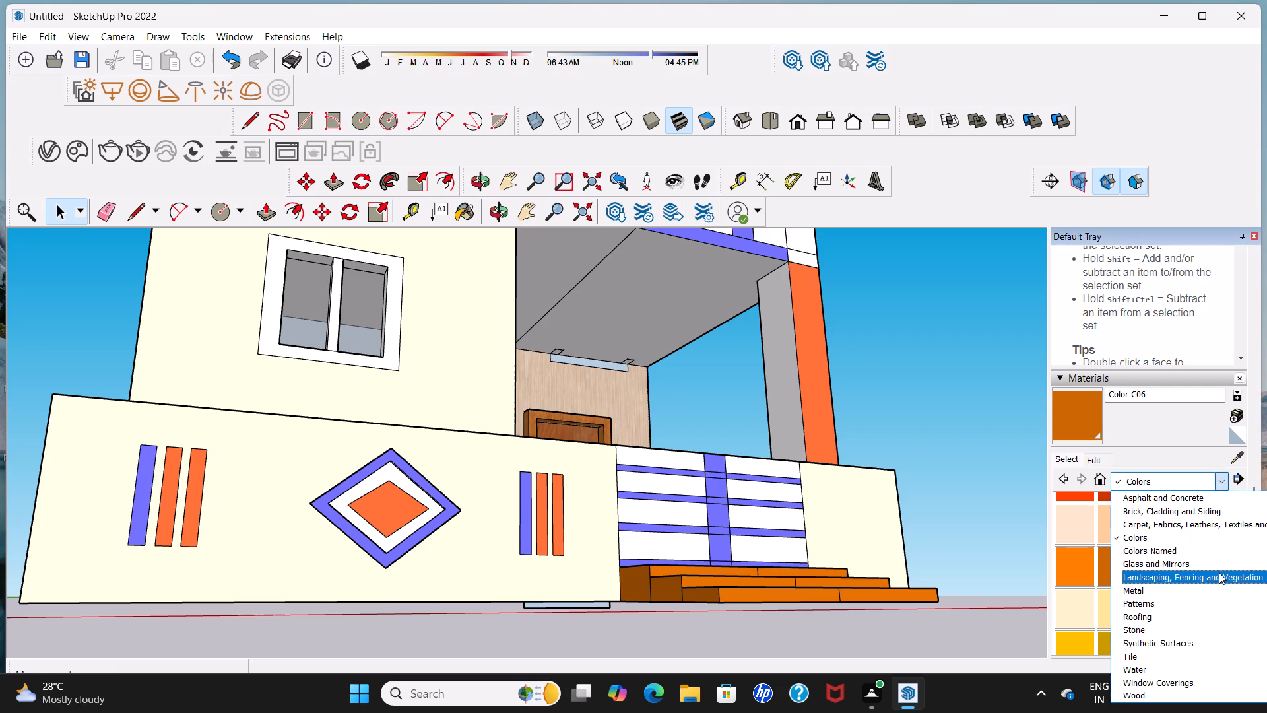
{"action": "left_click", "coordinate": [1227, 640]}
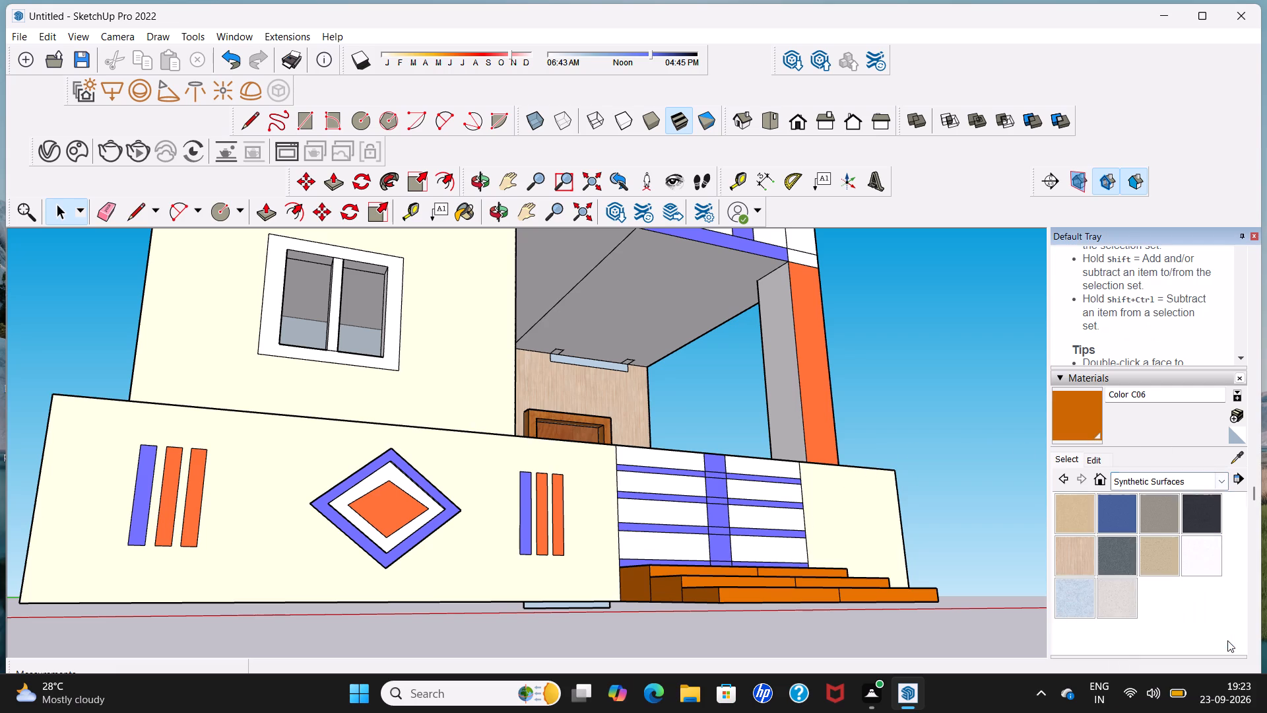
{"action": "left_click", "coordinate": [1074, 553]}
{"action": "scroll", "coordinate": [549, 356], "scroll_direction": "up", "scroll_amount": 4}
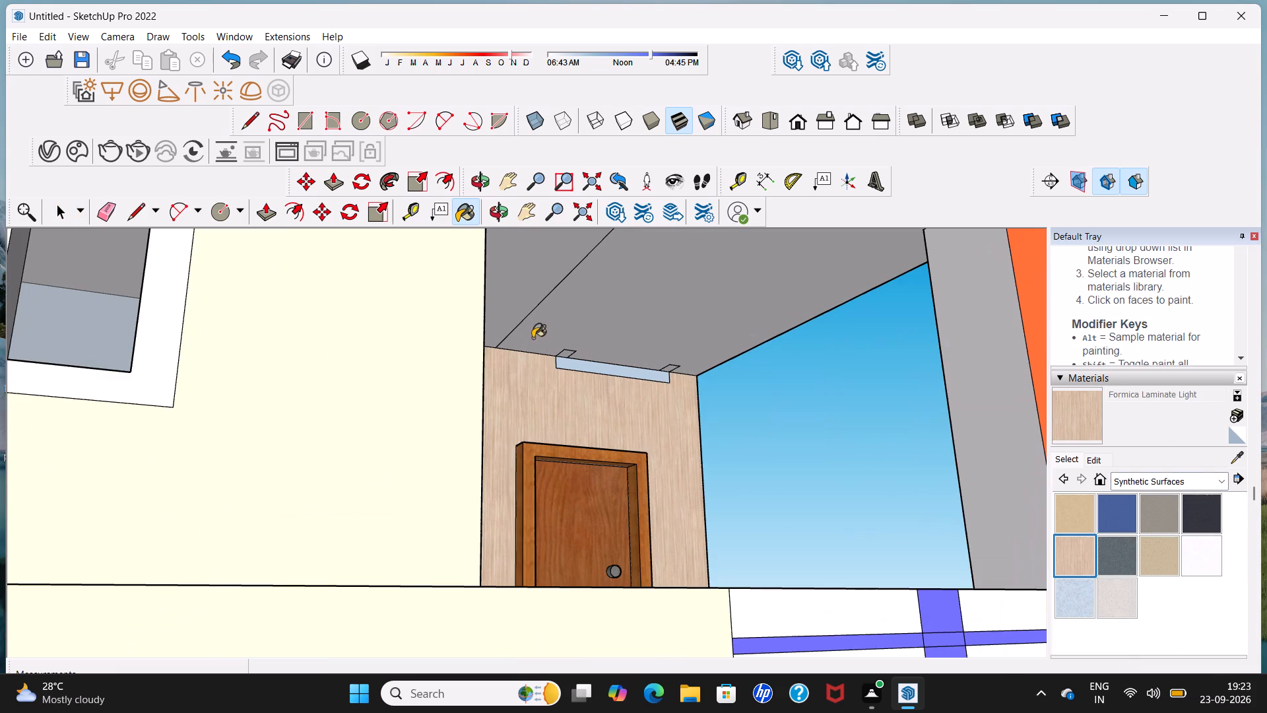
{"action": "left_click", "coordinate": [594, 366]}
{"action": "scroll", "coordinate": [604, 365], "scroll_direction": "down", "scroll_amount": 7}
{"action": "key", "text": "space"}
Examine the whole house from above and from the front to check the applied finishes.
{"action": "middle_click_drag", "start_coordinate": [725, 366], "coordinate": [562, 522]}
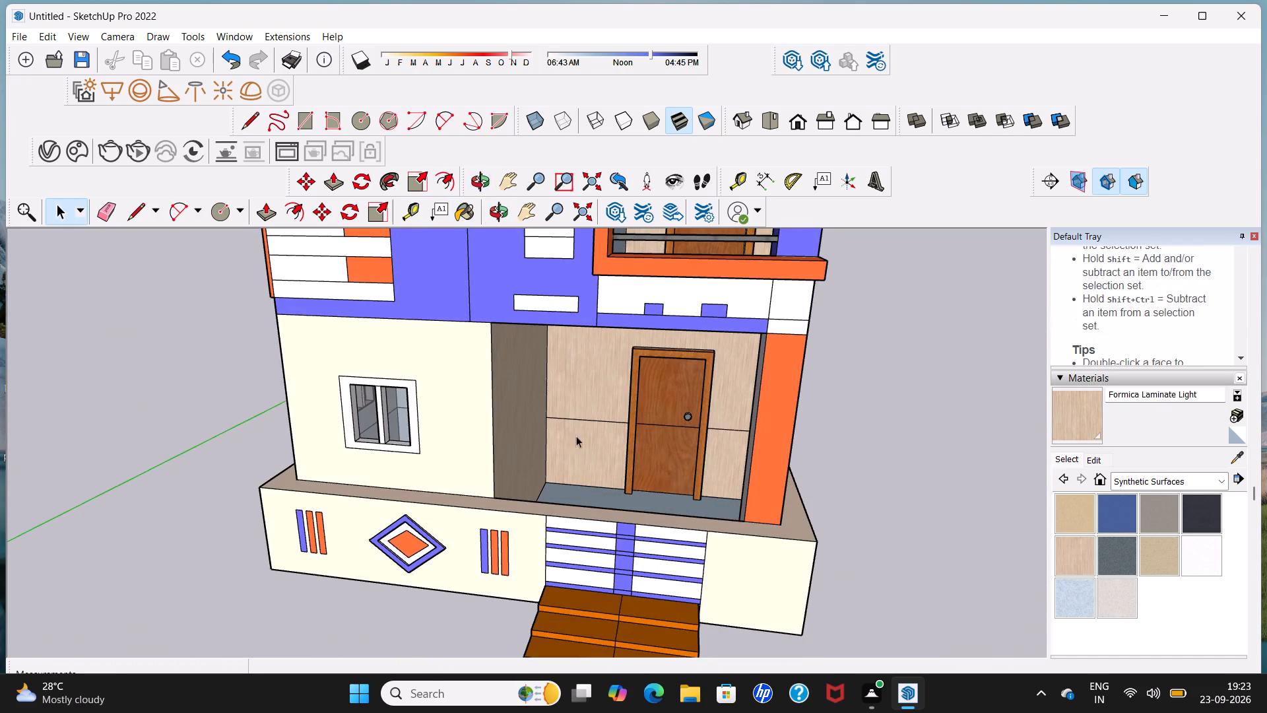
{"action": "middle_click_drag", "start_coordinate": [596, 360], "coordinate": [583, 512]}
{"action": "scroll", "coordinate": [596, 364], "scroll_direction": "down", "scroll_amount": 13}
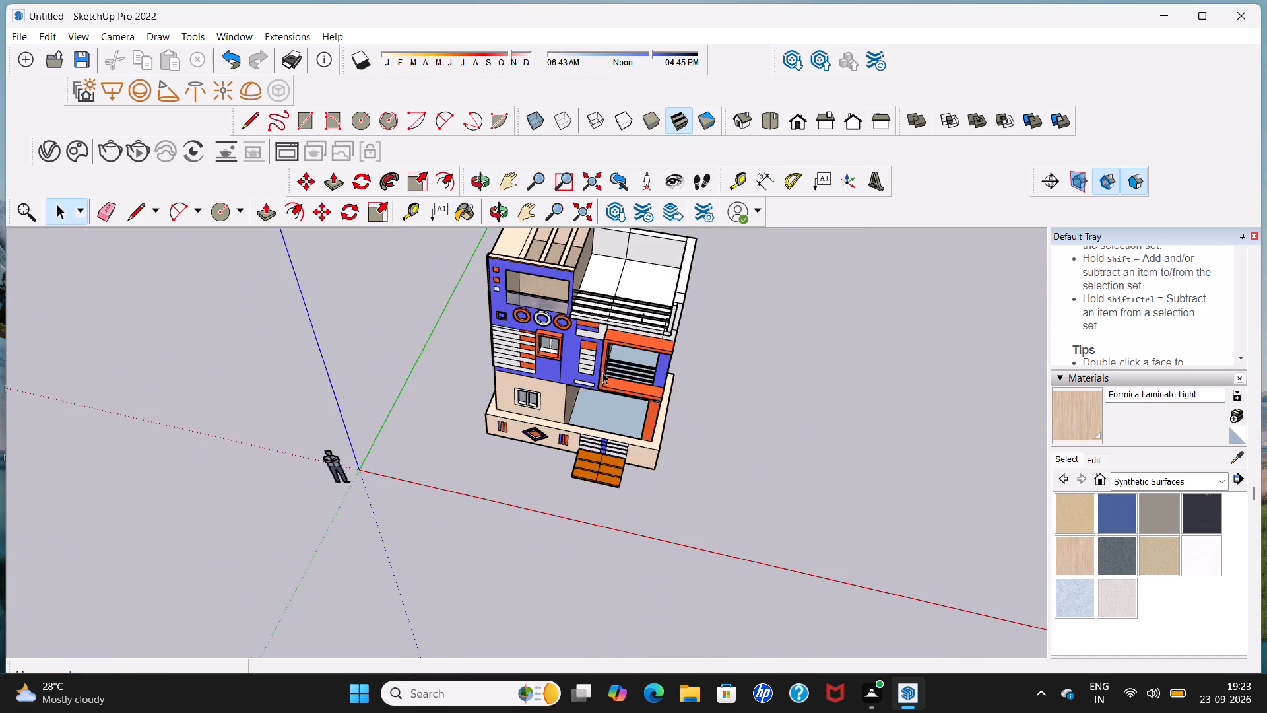
{"action": "scroll", "coordinate": [602, 372], "scroll_direction": "down", "scroll_amount": 7}
{"action": "middle_click_drag", "start_coordinate": [600, 387], "coordinate": [601, 246]}
{"action": "middle_click_drag", "start_coordinate": [585, 376], "coordinate": [597, 368]}
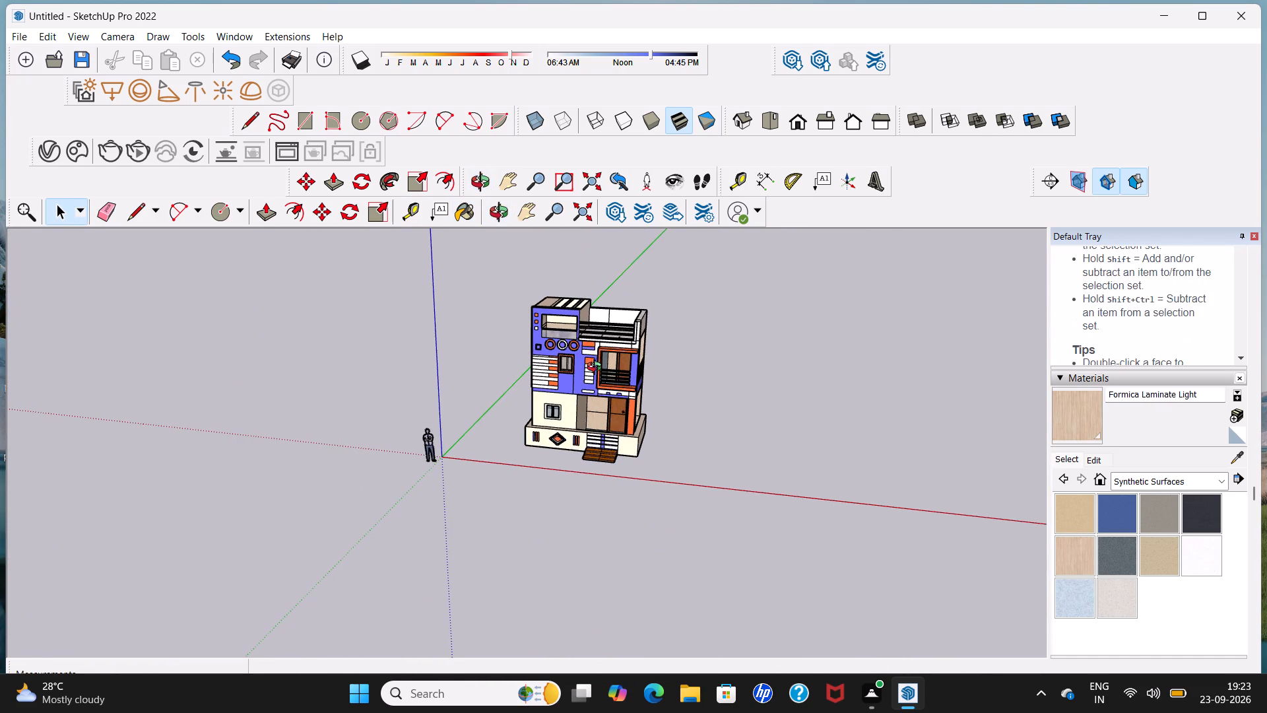
{"action": "middle_click_drag", "start_coordinate": [597, 368], "coordinate": [627, 361]}
{"action": "middle_click_drag", "start_coordinate": [538, 387], "coordinate": [597, 350]}
{"action": "scroll", "coordinate": [597, 349], "scroll_direction": "up", "scroll_amount": 5}
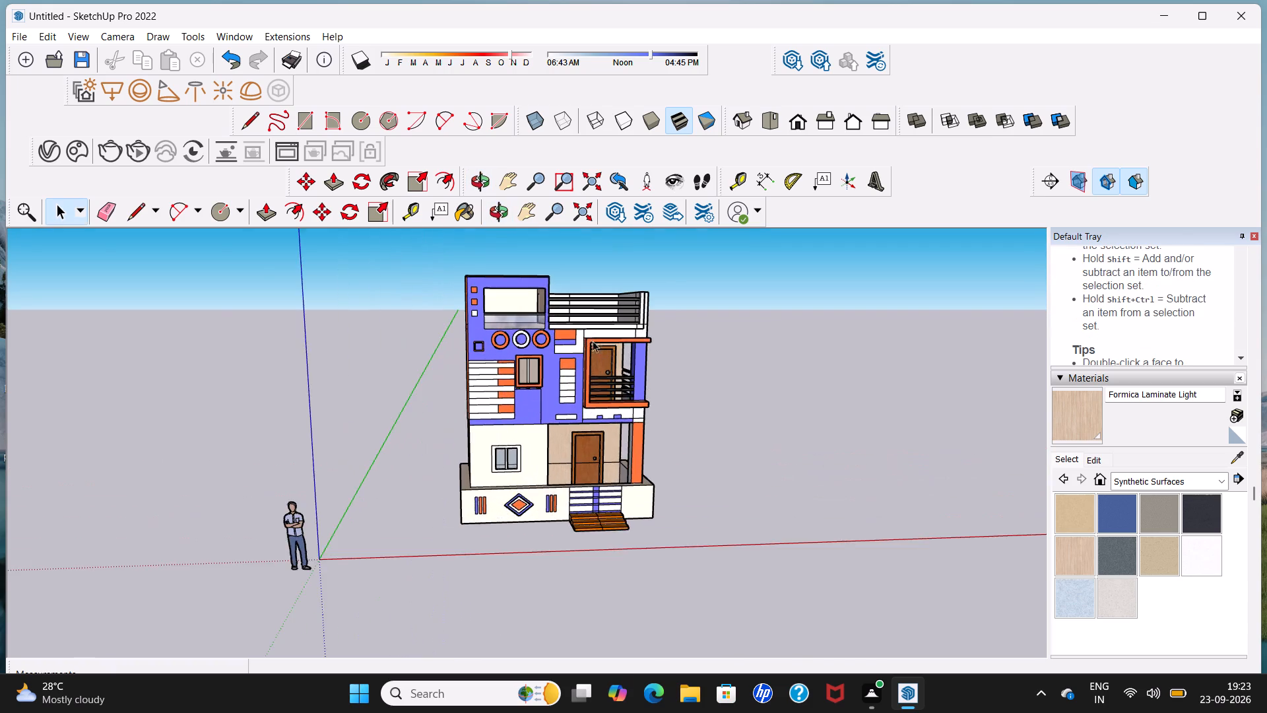
{"action": "scroll", "coordinate": [592, 348], "scroll_direction": "up", "scroll_amount": 4}
{"action": "middle_click_drag", "start_coordinate": [639, 395], "coordinate": [527, 378]}
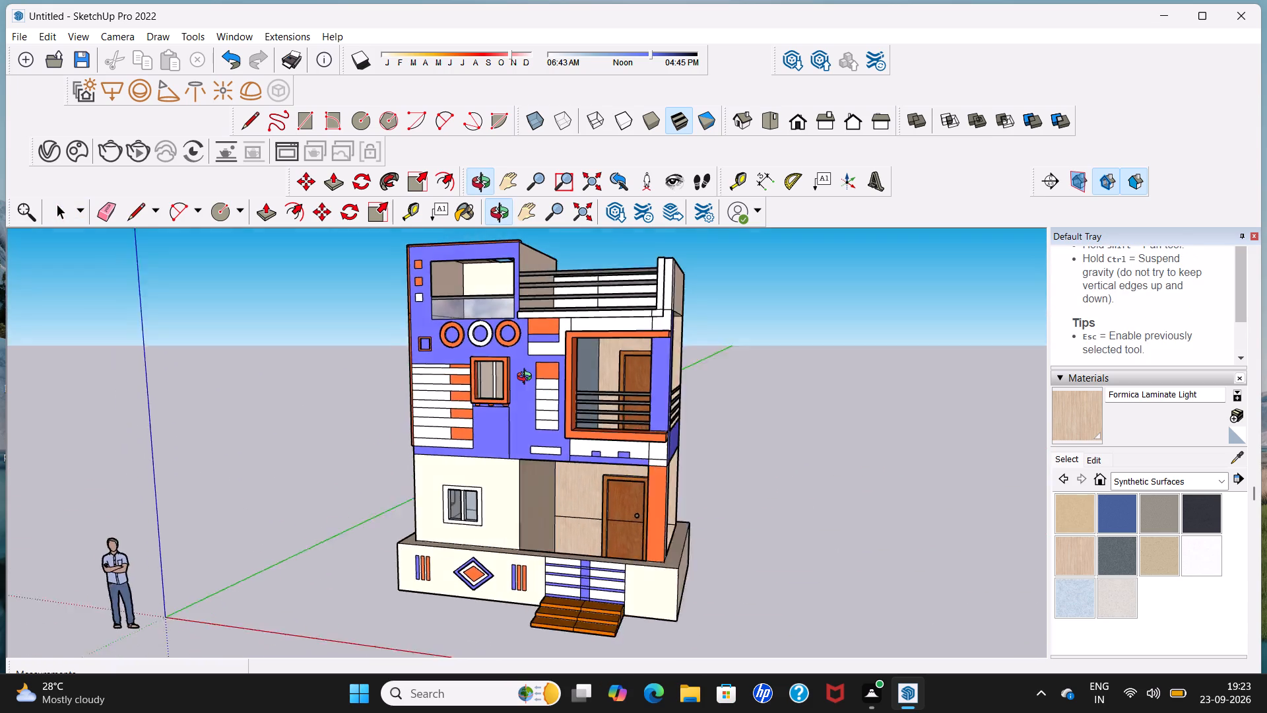
{"action": "middle_click_drag", "start_coordinate": [527, 378], "coordinate": [412, 314]}
Delete the thin face projecting from the underside of the house base near its rear edge.
{"action": "middle_click_drag", "start_coordinate": [814, 628], "coordinate": [545, 426]}
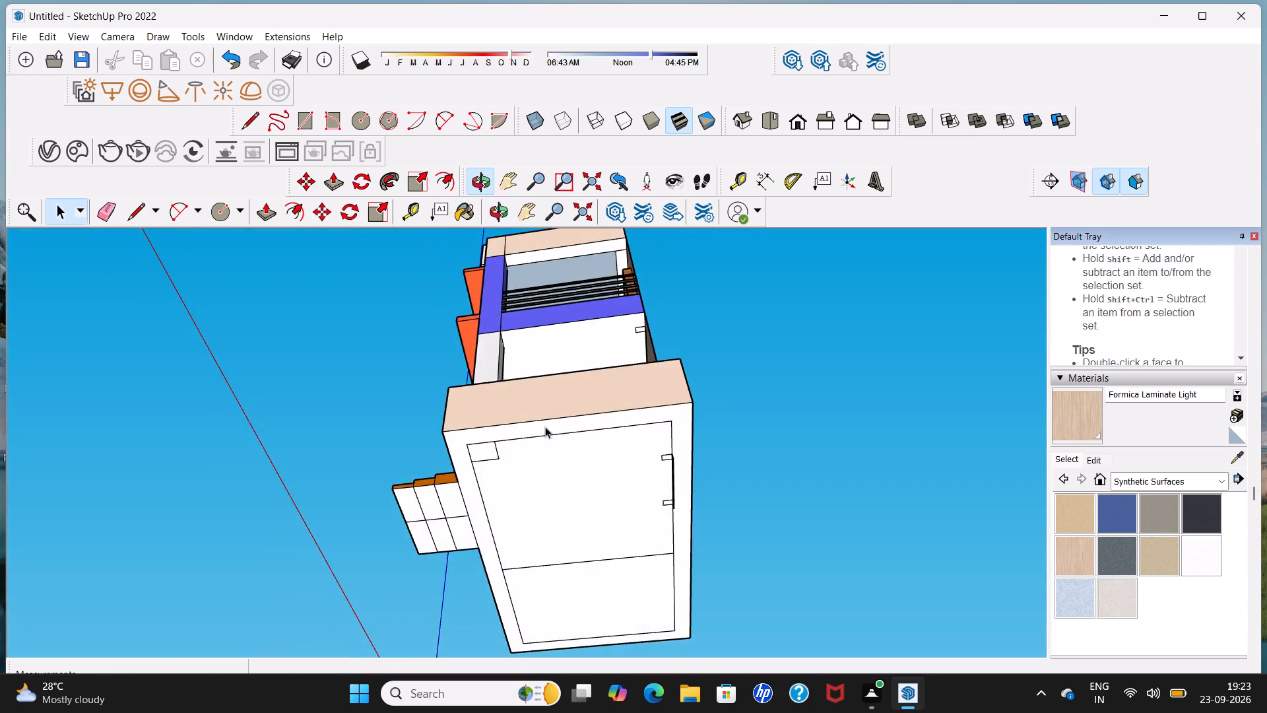
{"action": "scroll", "coordinate": [635, 457], "scroll_direction": "up", "scroll_amount": 4}
{"action": "middle_click_drag", "start_coordinate": [658, 459], "coordinate": [740, 469]}
{"action": "scroll", "coordinate": [749, 559], "scroll_direction": "up", "scroll_amount": 4}
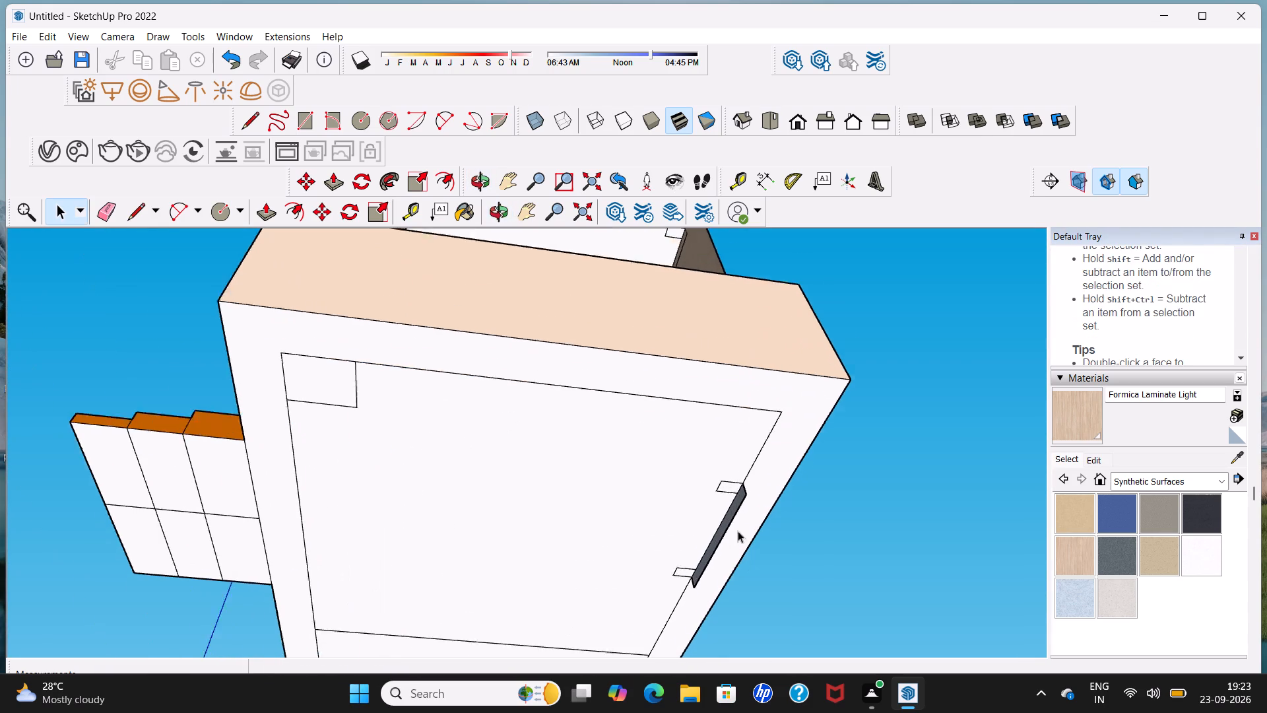
{"action": "scroll", "coordinate": [738, 531], "scroll_direction": "up", "scroll_amount": 1}
{"action": "left_click", "coordinate": [723, 526]}
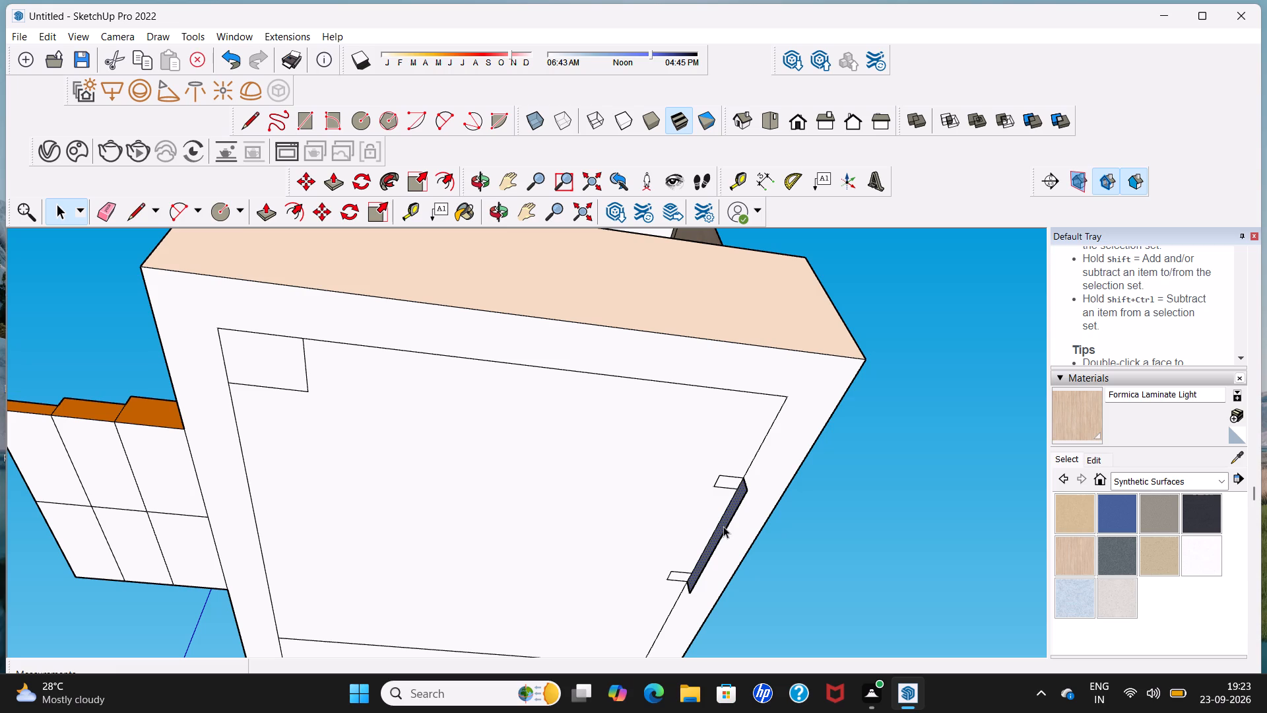
{"action": "middle_click_drag", "start_coordinate": [723, 526], "coordinate": [781, 535]}
{"action": "scroll", "coordinate": [735, 590], "scroll_direction": "up", "scroll_amount": 6}
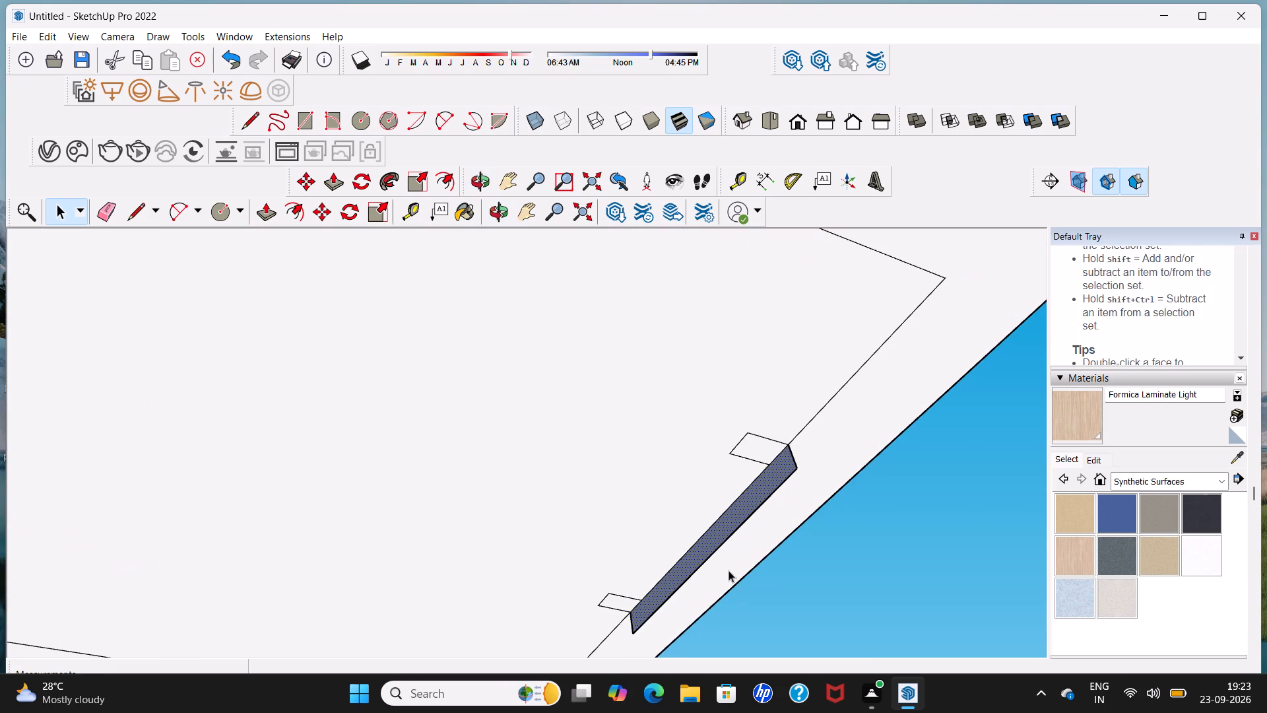
{"action": "left_click", "coordinate": [711, 545]}
{"action": "key", "text": "Delete"}
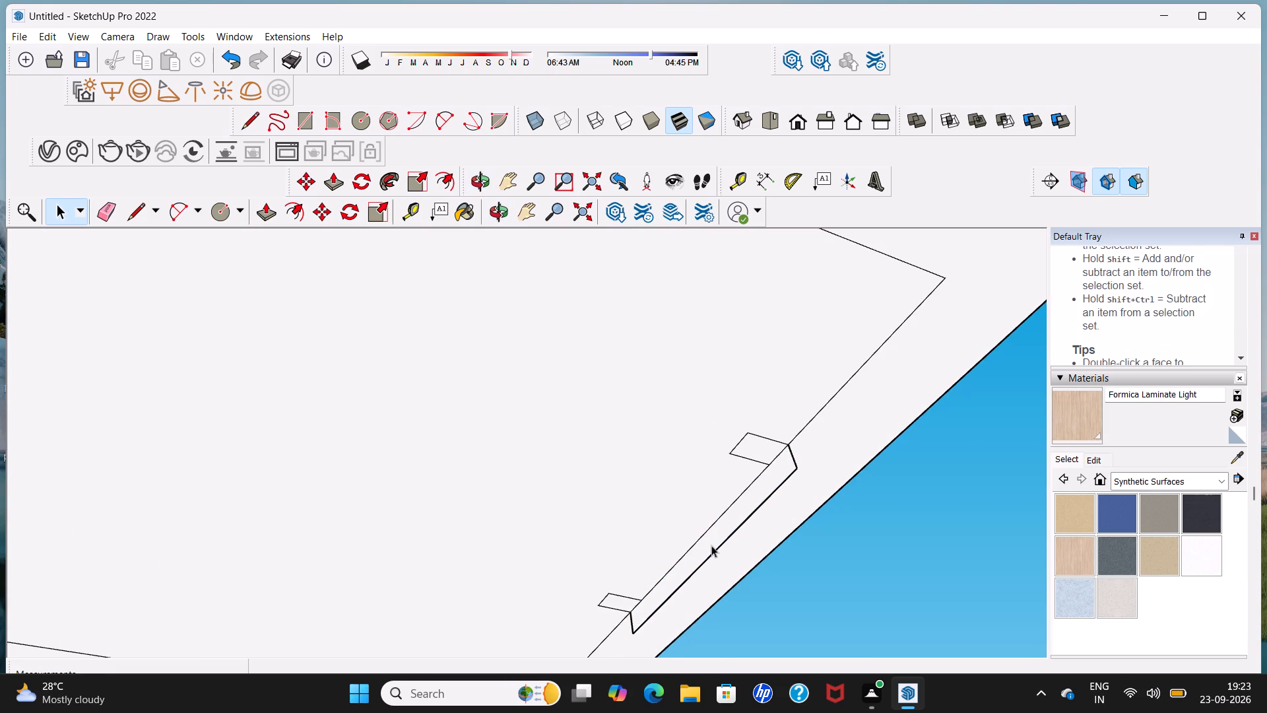
Delete the three leftover outline edges projecting from the inset line on the underside of the house base.
{"action": "left_click", "coordinate": [679, 584]}
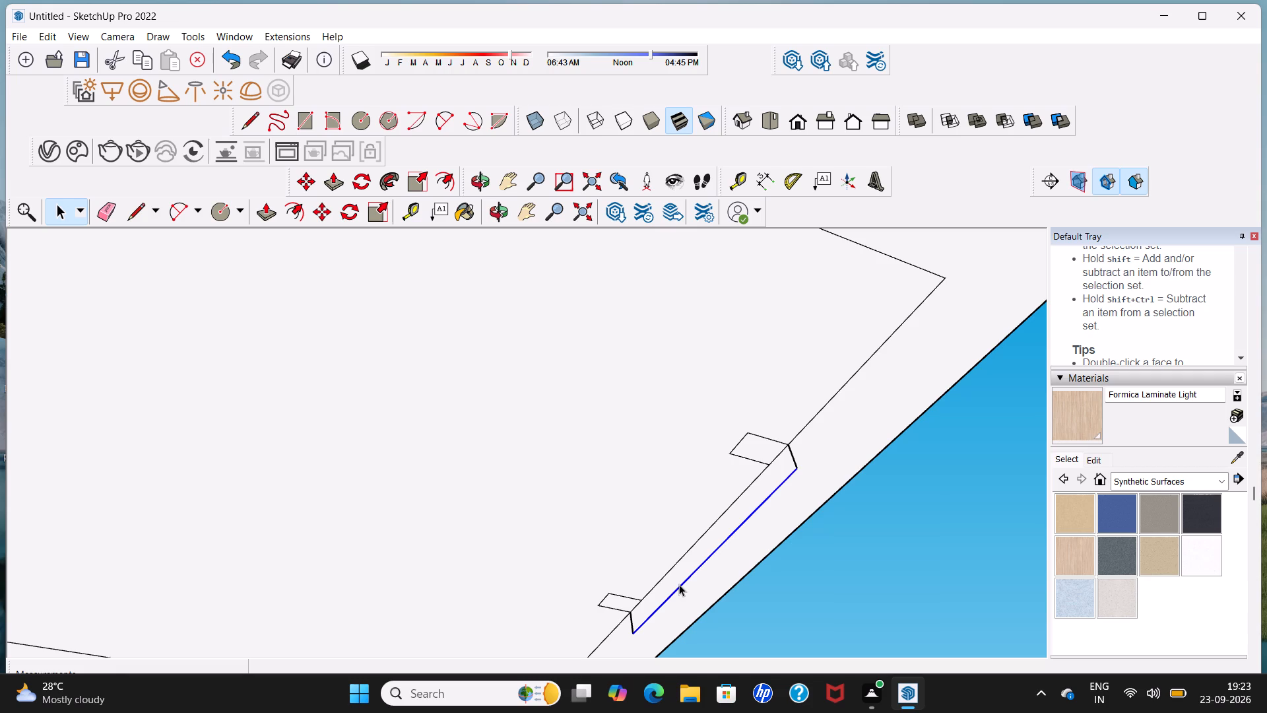
{"action": "key", "text": "Home"}
{"action": "key", "text": "Delete"}
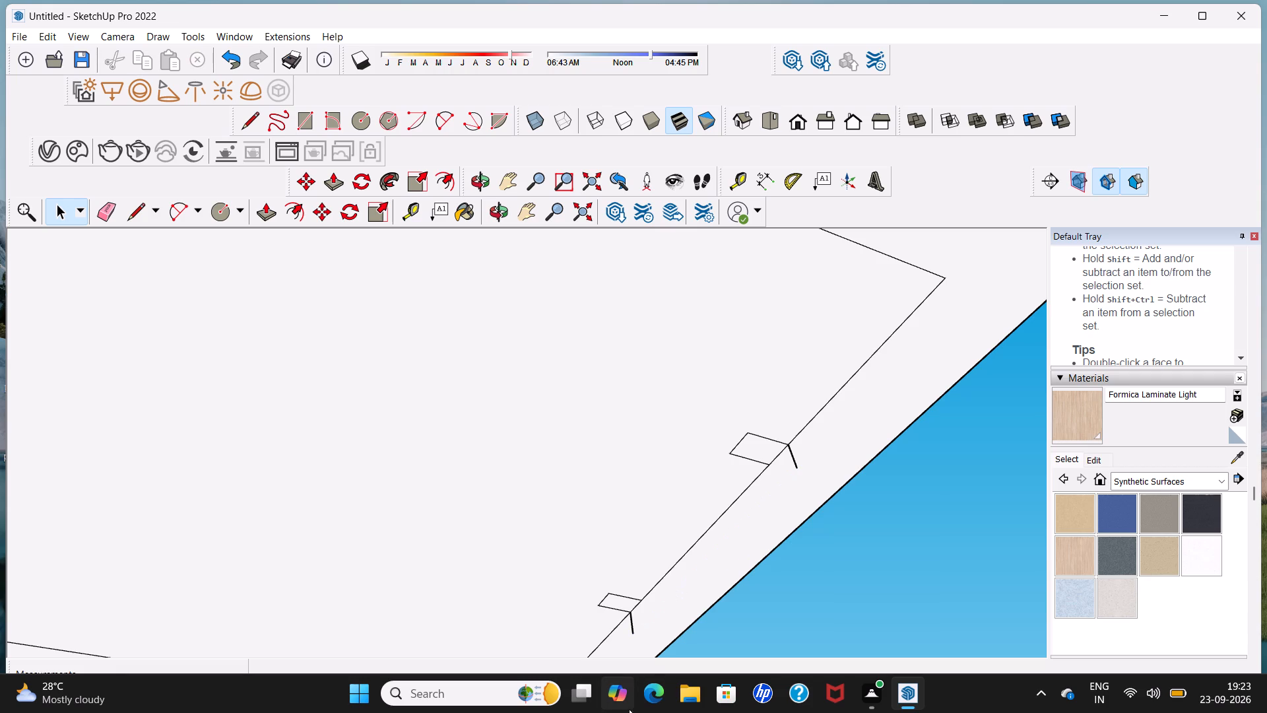
{"action": "left_click", "coordinate": [630, 615]}
{"action": "key", "text": "Delete"}
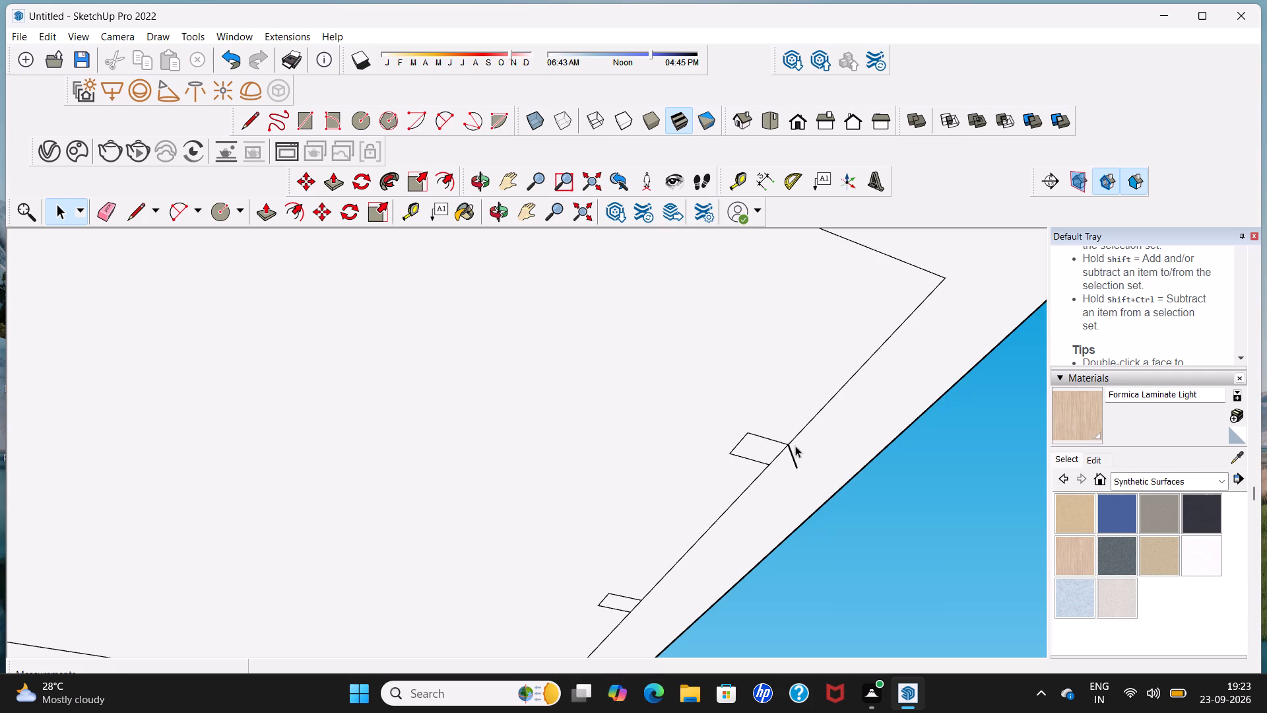
{"action": "left_click", "coordinate": [795, 460]}
{"action": "key", "text": "Delete"}
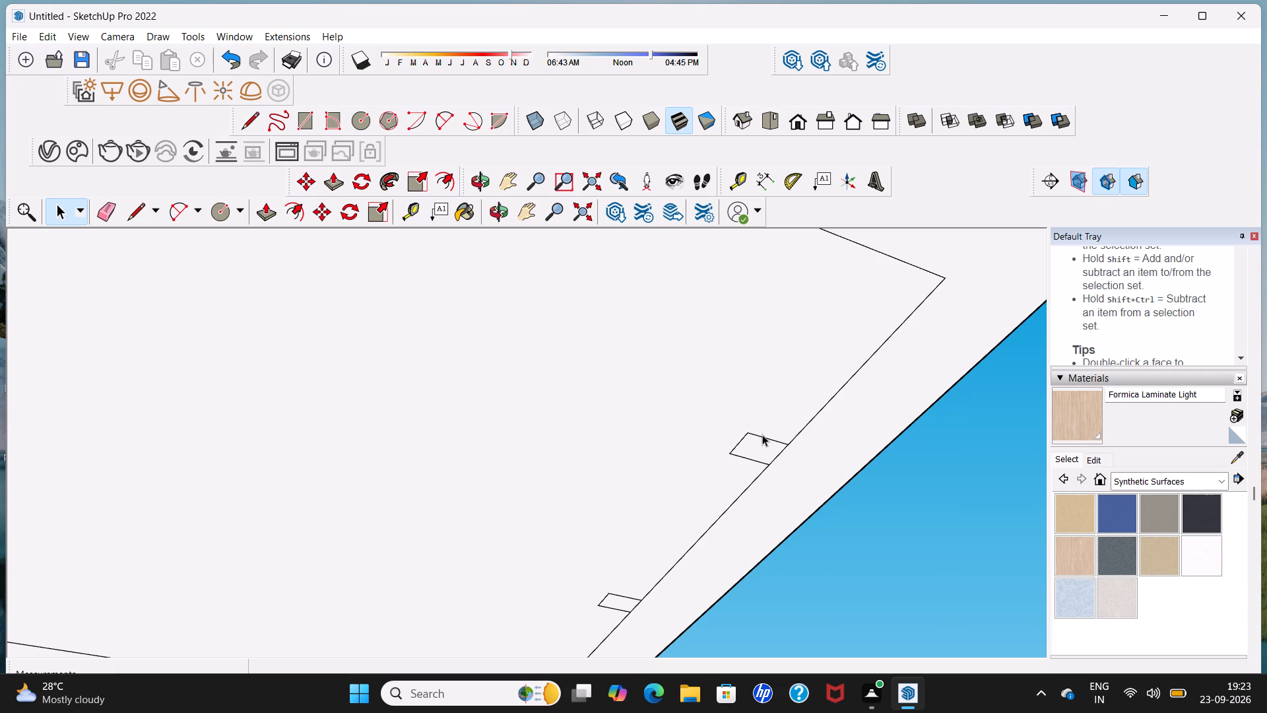
Delete the three edges of the small rectangle on the base's underside nearer the inset outline's corner.
{"action": "left_click", "coordinate": [762, 434]}
{"action": "key", "text": "Delete"}
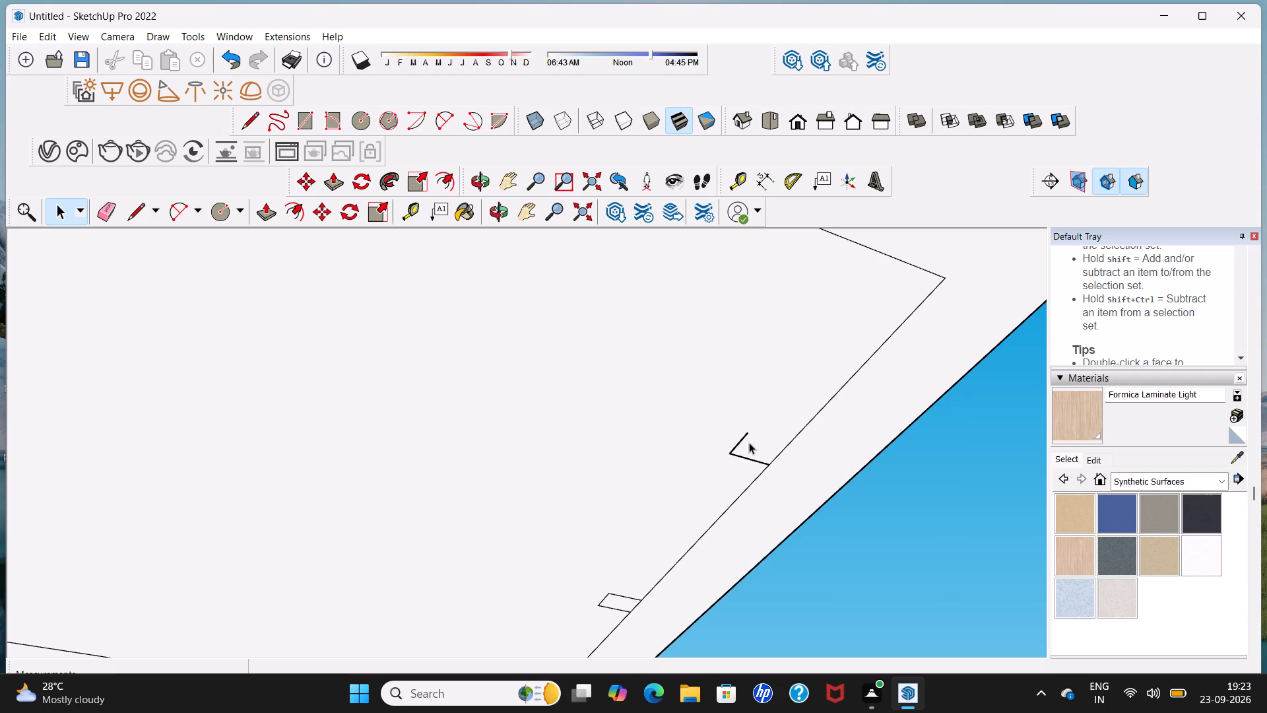
{"action": "left_click", "coordinate": [744, 435]}
{"action": "key", "text": "Delete"}
{"action": "left_click", "coordinate": [741, 454]}
{"action": "key", "text": "Delete"}
Delete the three edges of the remaining small rectangle along the inset line on the base's underside.
{"action": "scroll", "coordinate": [580, 644], "scroll_direction": "up", "scroll_amount": 6}
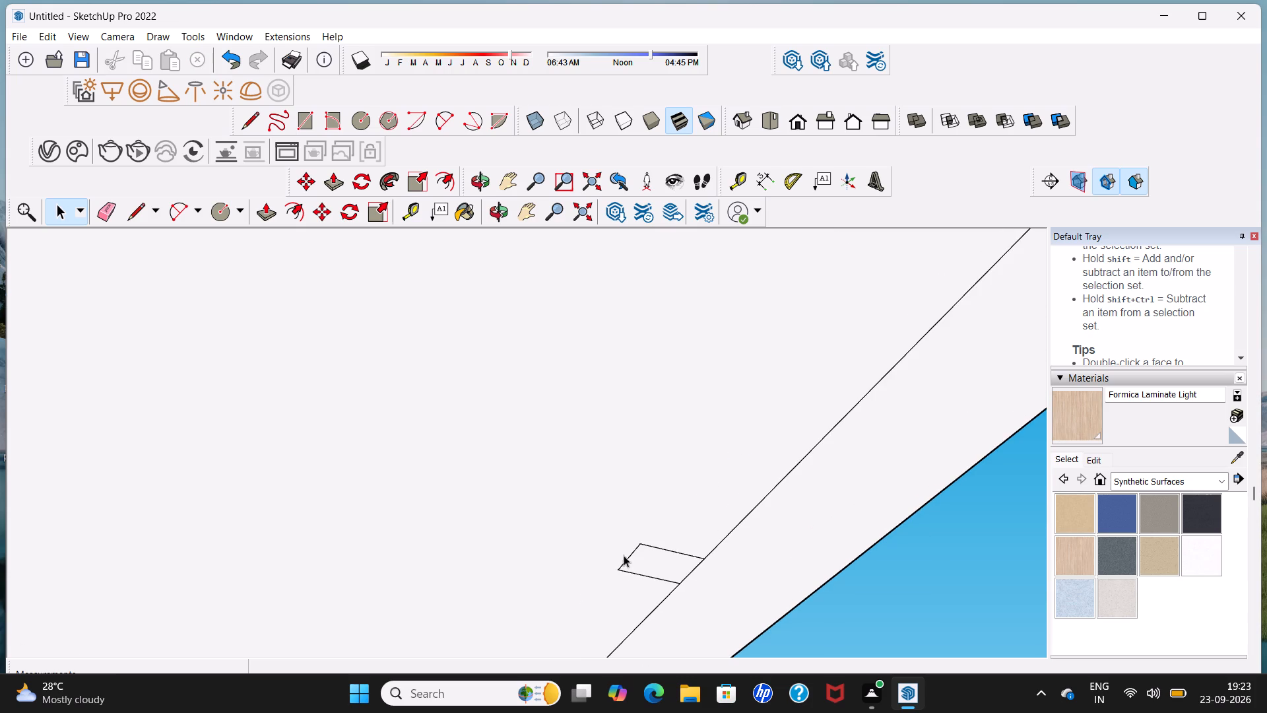
{"action": "left_click", "coordinate": [626, 559]}
{"action": "key", "text": "Delete"}
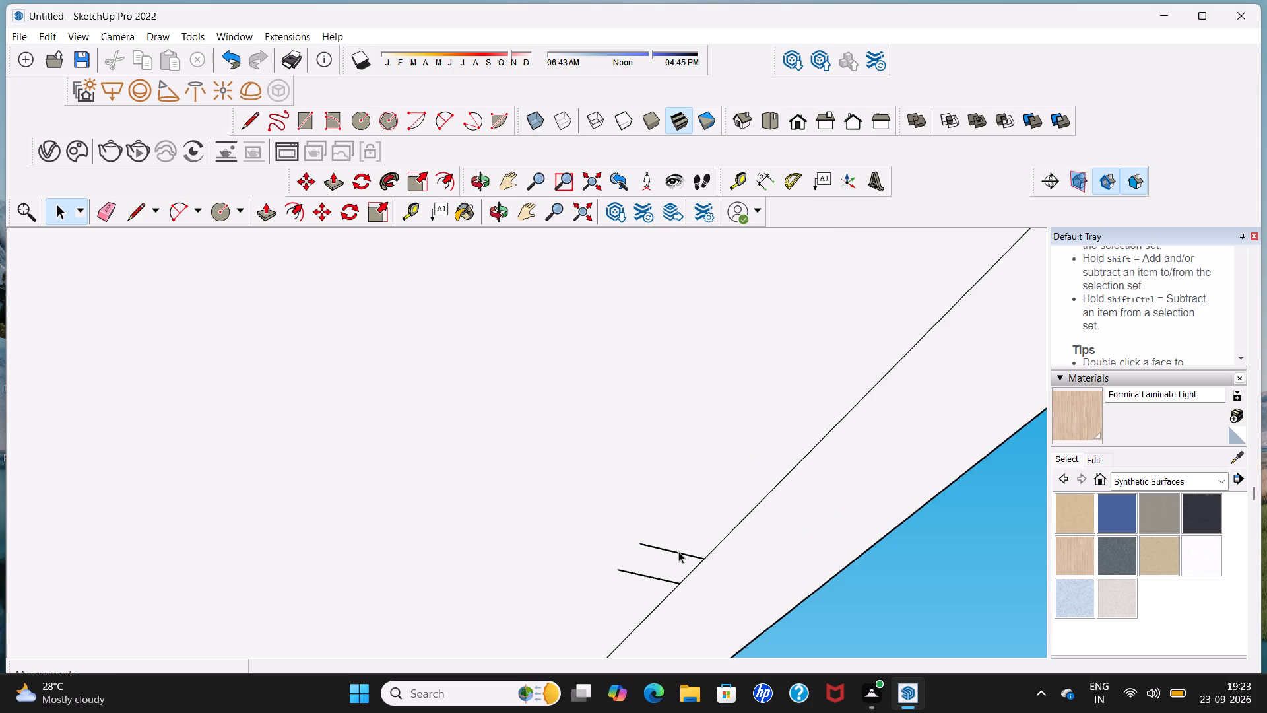
{"action": "left_click", "coordinate": [678, 551]}
{"action": "key", "text": "Delete"}
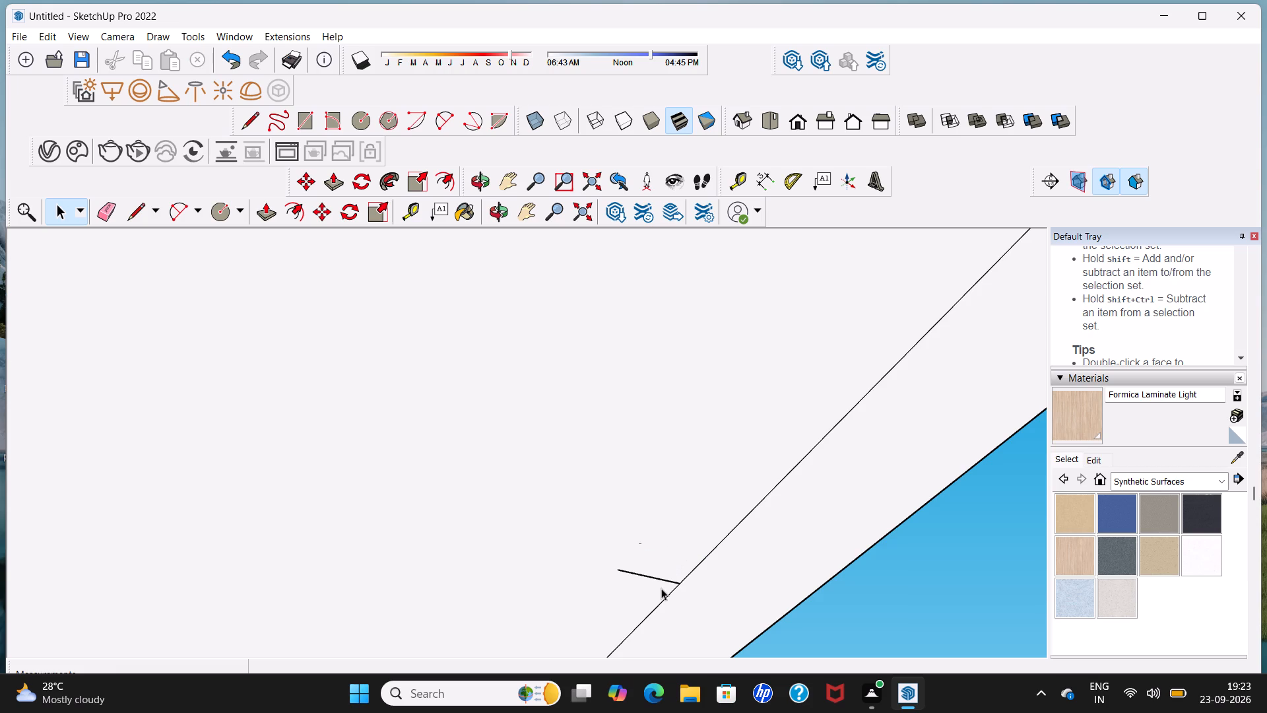
{"action": "left_click", "coordinate": [662, 577]}
{"action": "key", "text": "Delete"}
{"action": "left_click_drag", "start_coordinate": [568, 580], "coordinate": [564, 618]}
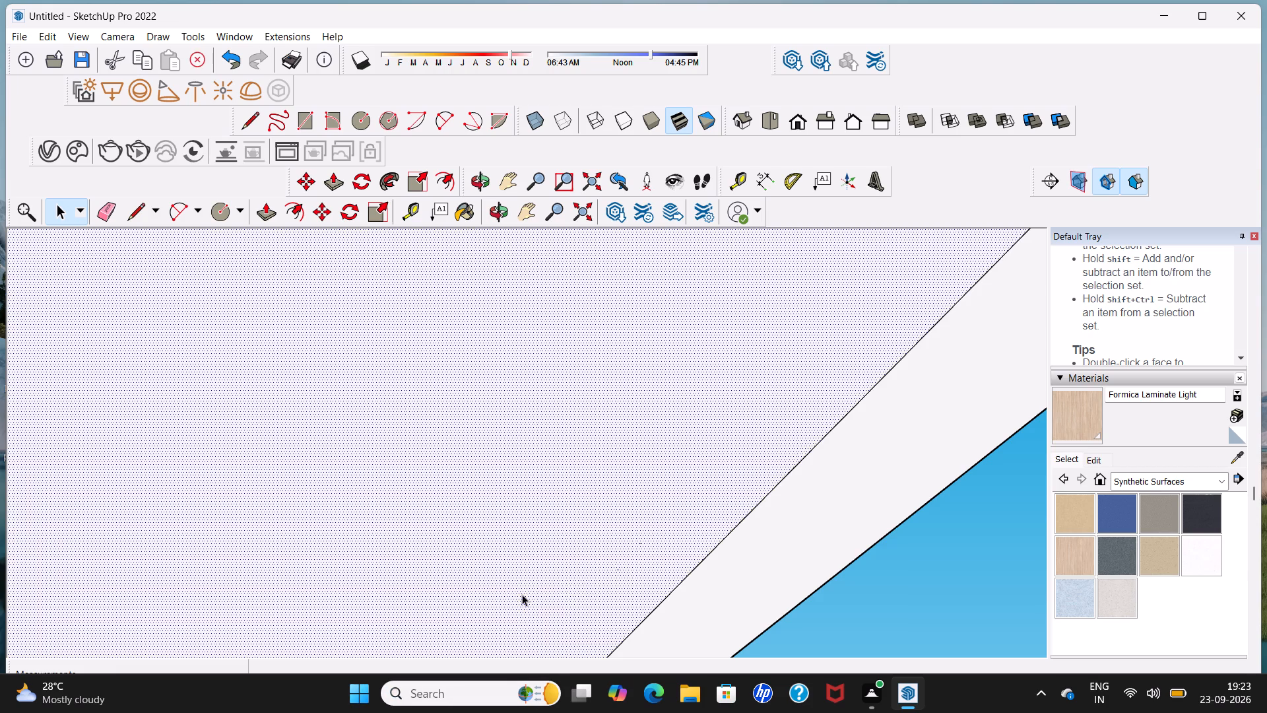
{"action": "left_click", "coordinate": [977, 640]}
Delete the long lower edge and the short vertical edge nearer the porch's inner corner from the strip outline above the ground-floor porch door.
{"action": "scroll", "coordinate": [793, 535], "scroll_direction": "down", "scroll_amount": 20}
{"action": "scroll", "coordinate": [793, 535], "scroll_direction": "down", "scroll_amount": 6}
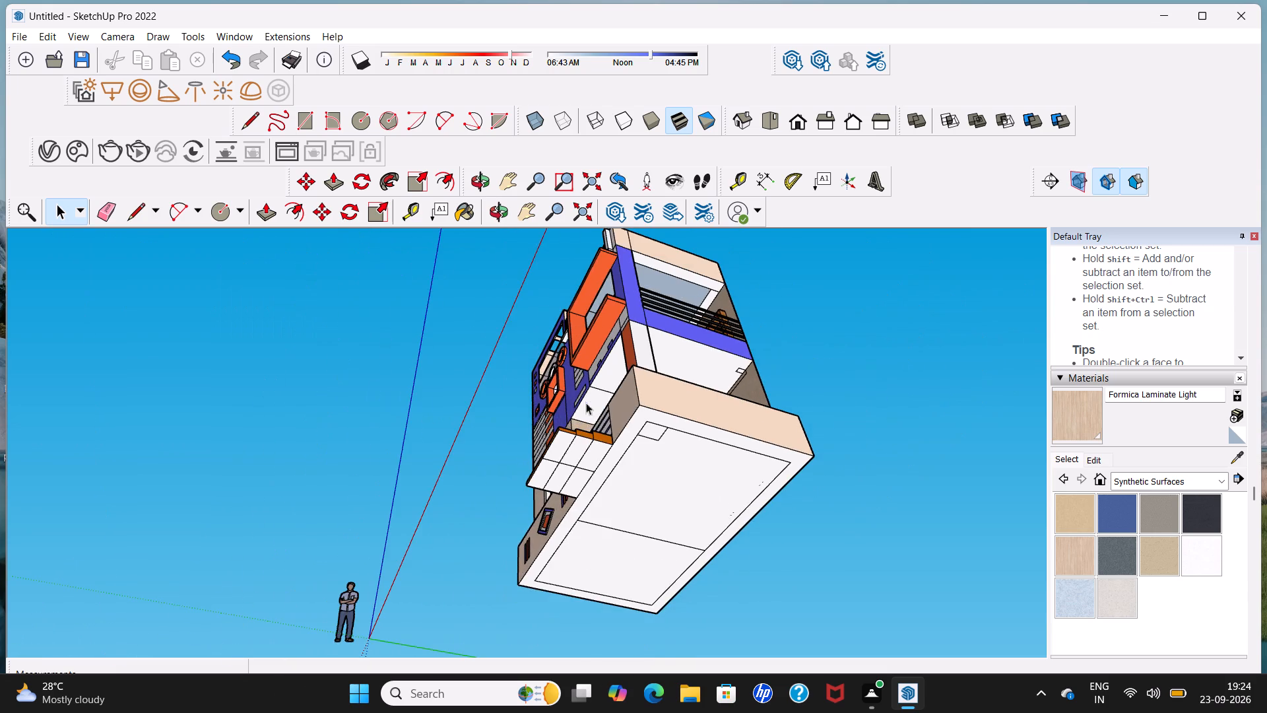
{"action": "middle_click_drag", "start_coordinate": [578, 388], "coordinate": [699, 537]}
{"action": "scroll", "coordinate": [578, 388], "scroll_direction": "down", "scroll_amount": 1}
{"action": "scroll", "coordinate": [725, 485], "scroll_direction": "up", "scroll_amount": 1}
{"action": "scroll", "coordinate": [712, 416], "scroll_direction": "up", "scroll_amount": 10}
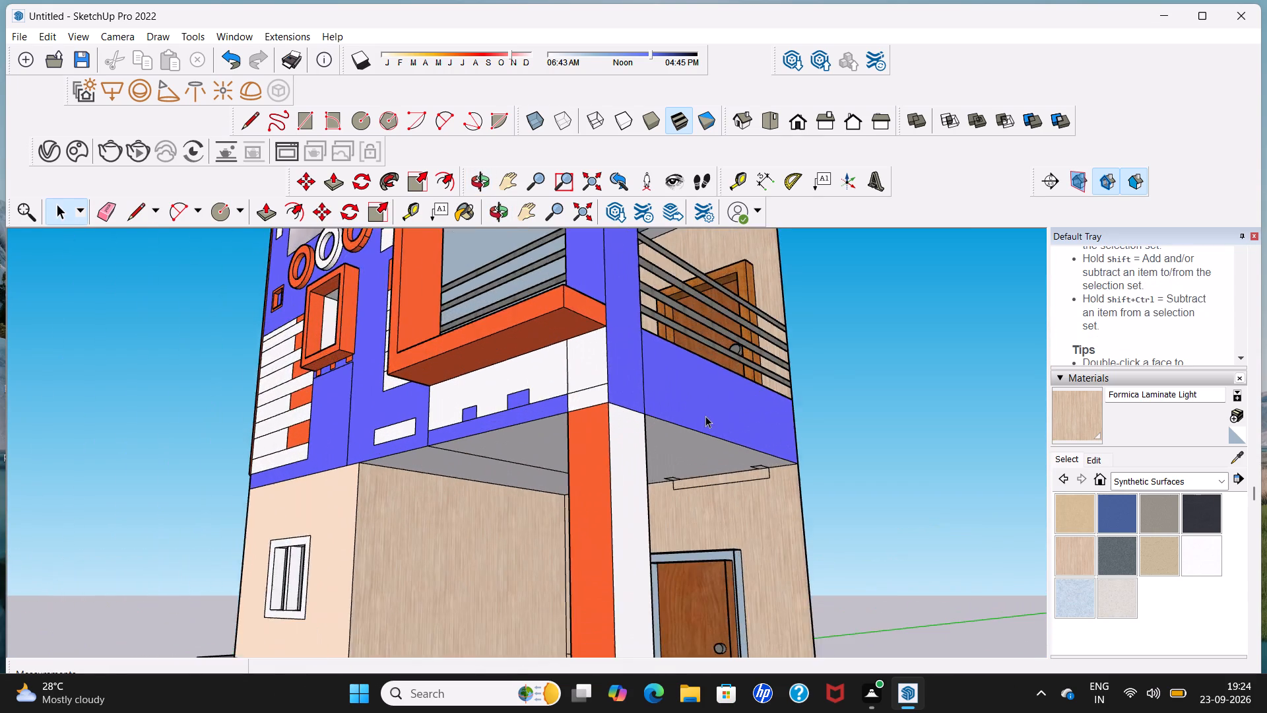
{"action": "scroll", "coordinate": [705, 416], "scroll_direction": "up", "scroll_amount": 1}
{"action": "scroll", "coordinate": [682, 535], "scroll_direction": "up", "scroll_amount": 5}
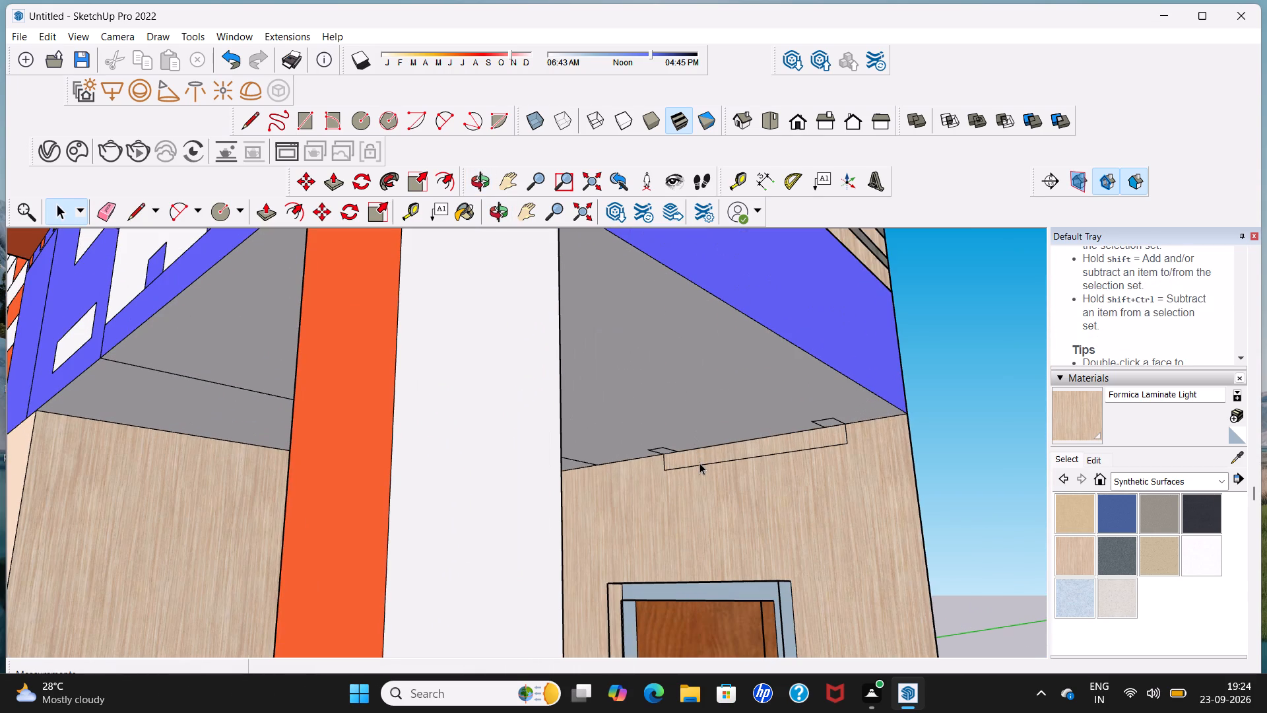
{"action": "left_click", "coordinate": [699, 465]}
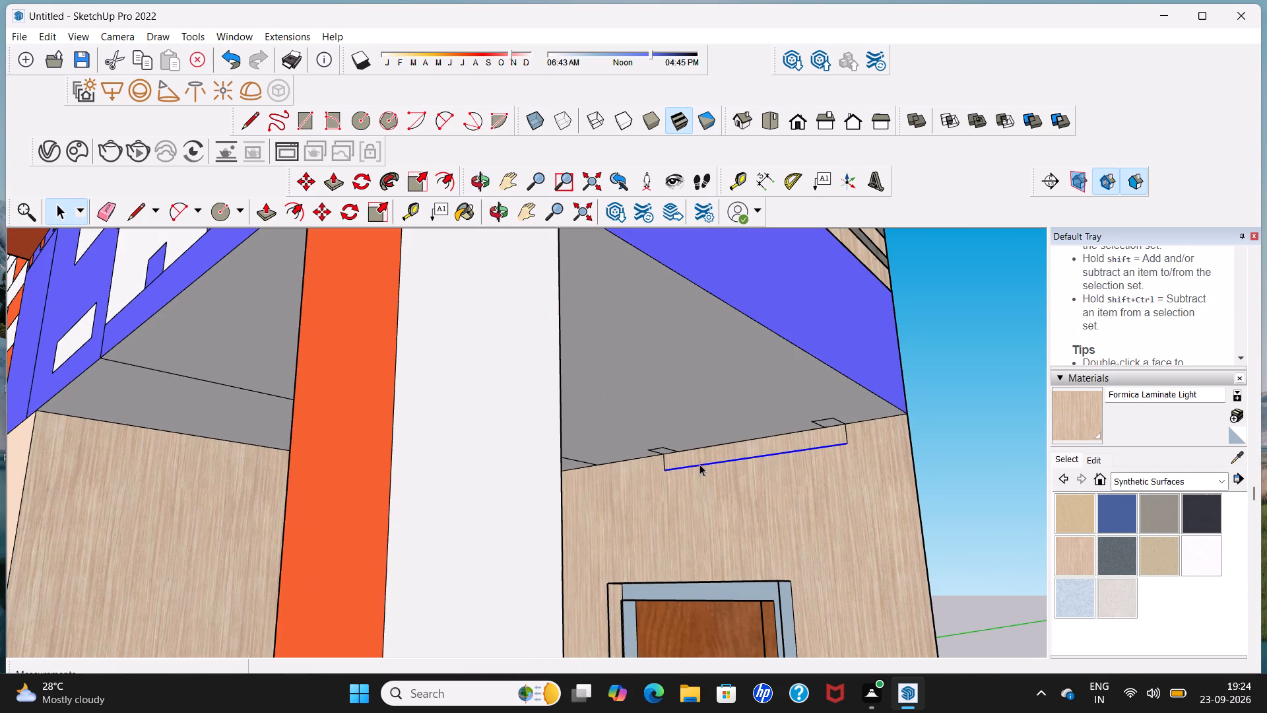
{"action": "key", "text": "Delete"}
{"action": "scroll", "coordinate": [651, 440], "scroll_direction": "up", "scroll_amount": 6}
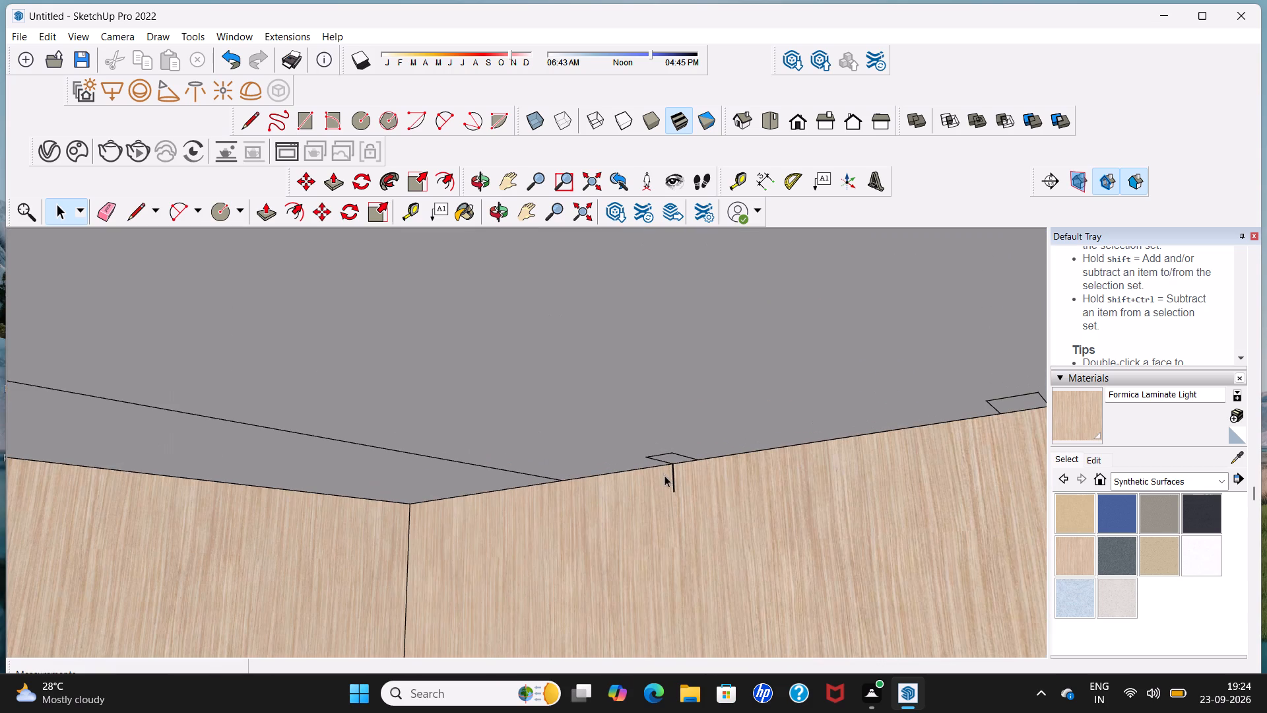
{"action": "left_click", "coordinate": [674, 477]}
{"action": "key", "text": "Delete"}
Delete the three edges of the small rectangle on the porch ceiling nearest the inner corner.
{"action": "left_click", "coordinate": [666, 461]}
{"action": "key", "text": "Delete"}
{"action": "scroll", "coordinate": [665, 446], "scroll_direction": "up", "scroll_amount": 5}
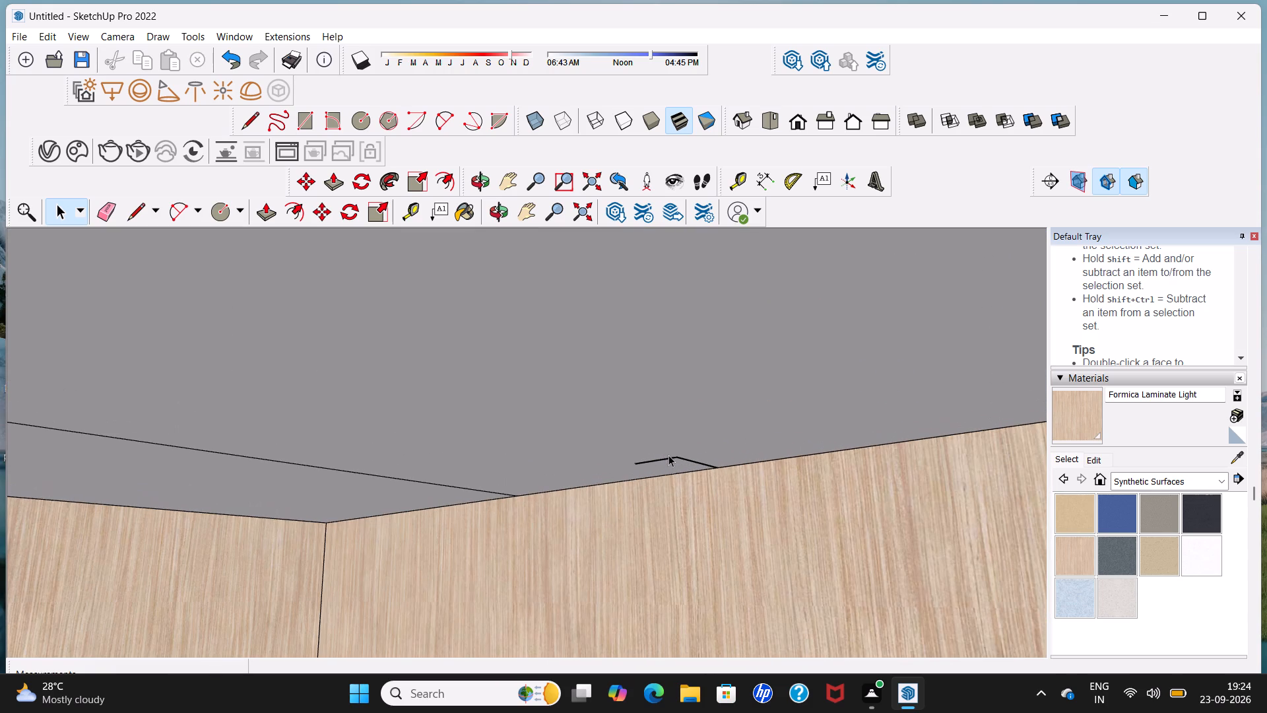
{"action": "left_click", "coordinate": [668, 457]}
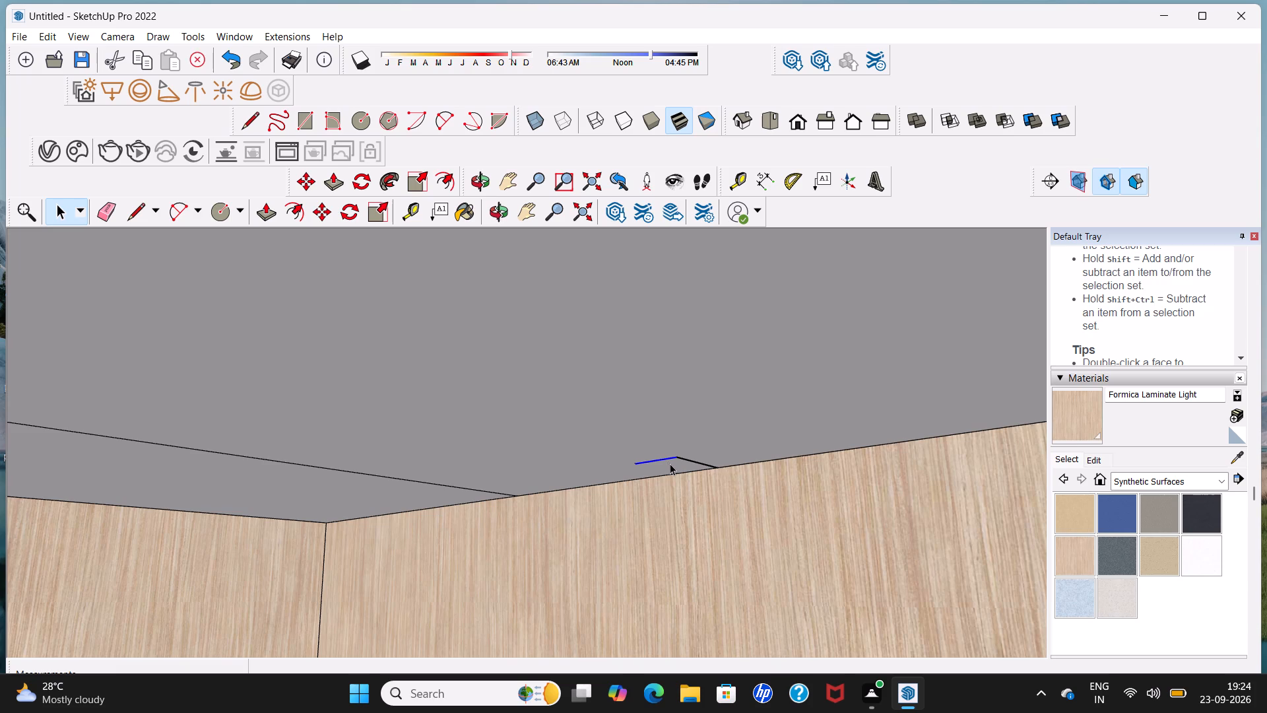
{"action": "key", "text": "Delete"}
{"action": "scroll", "coordinate": [686, 461], "scroll_direction": "up", "scroll_amount": 4}
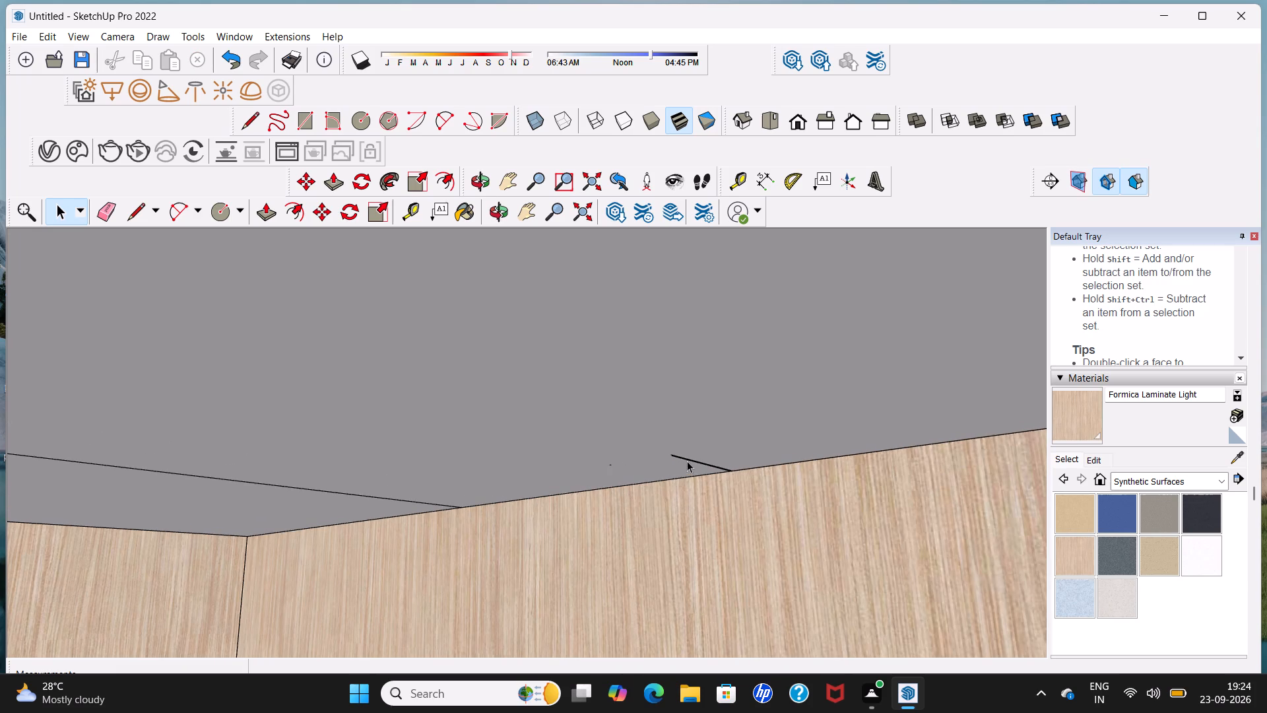
{"action": "left_click", "coordinate": [676, 456]}
{"action": "key", "text": "Delete"}
Delete the two tiny edge specks left on the porch ceiling where the small rectangle was.
{"action": "scroll", "coordinate": [630, 488], "scroll_direction": "up", "scroll_amount": 4}
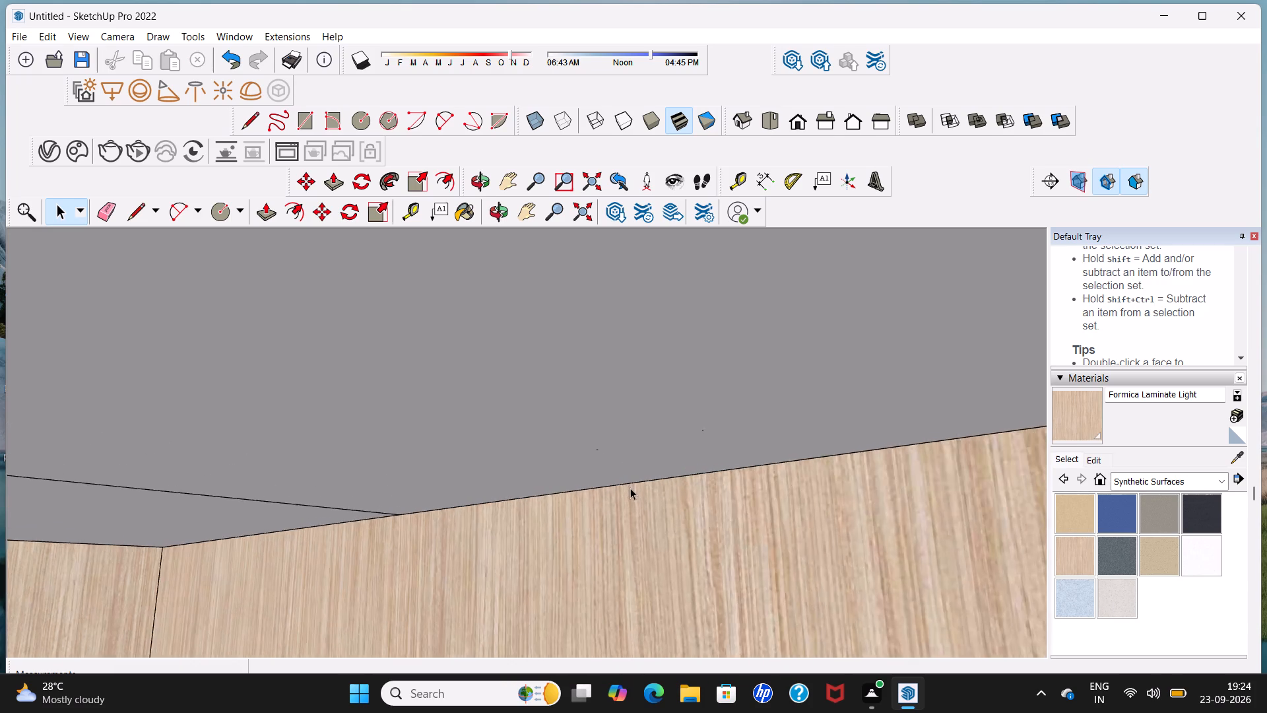
{"action": "scroll", "coordinate": [630, 488], "scroll_direction": "up", "scroll_amount": 2}
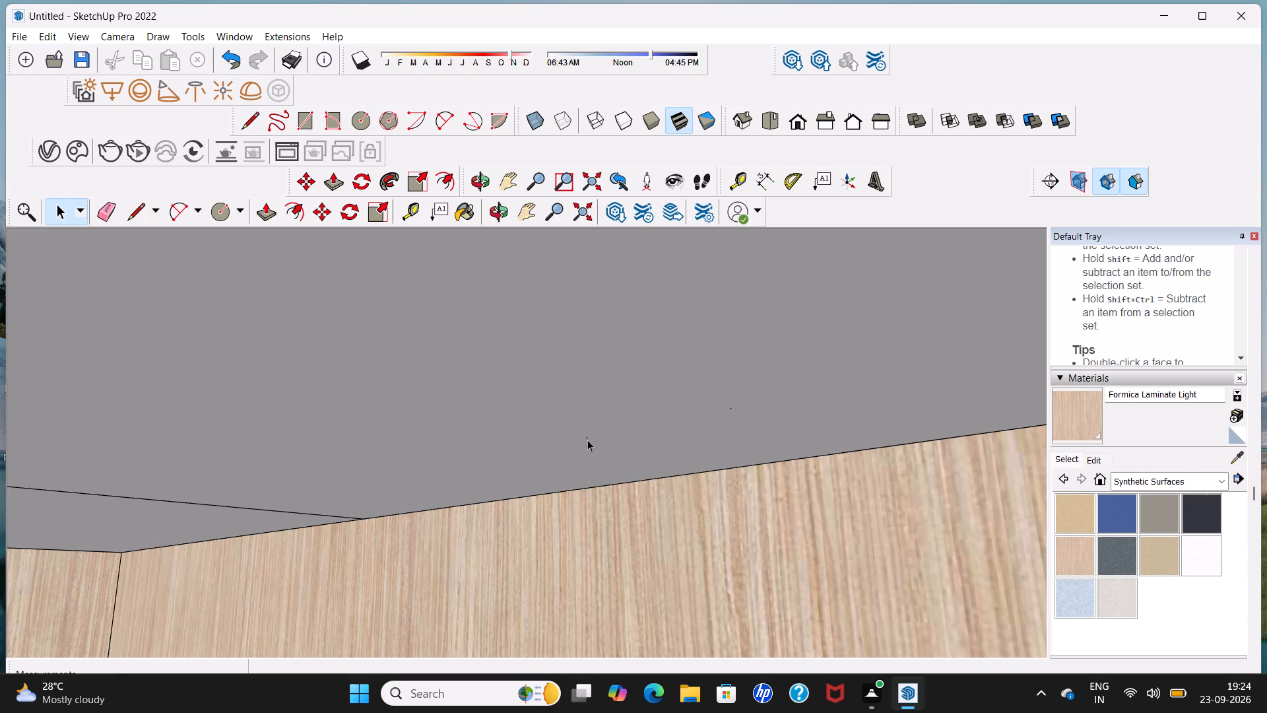
{"action": "left_click", "coordinate": [587, 440]}
{"action": "key", "text": "Delete"}
{"action": "scroll", "coordinate": [746, 403], "scroll_direction": "up", "scroll_amount": 2}
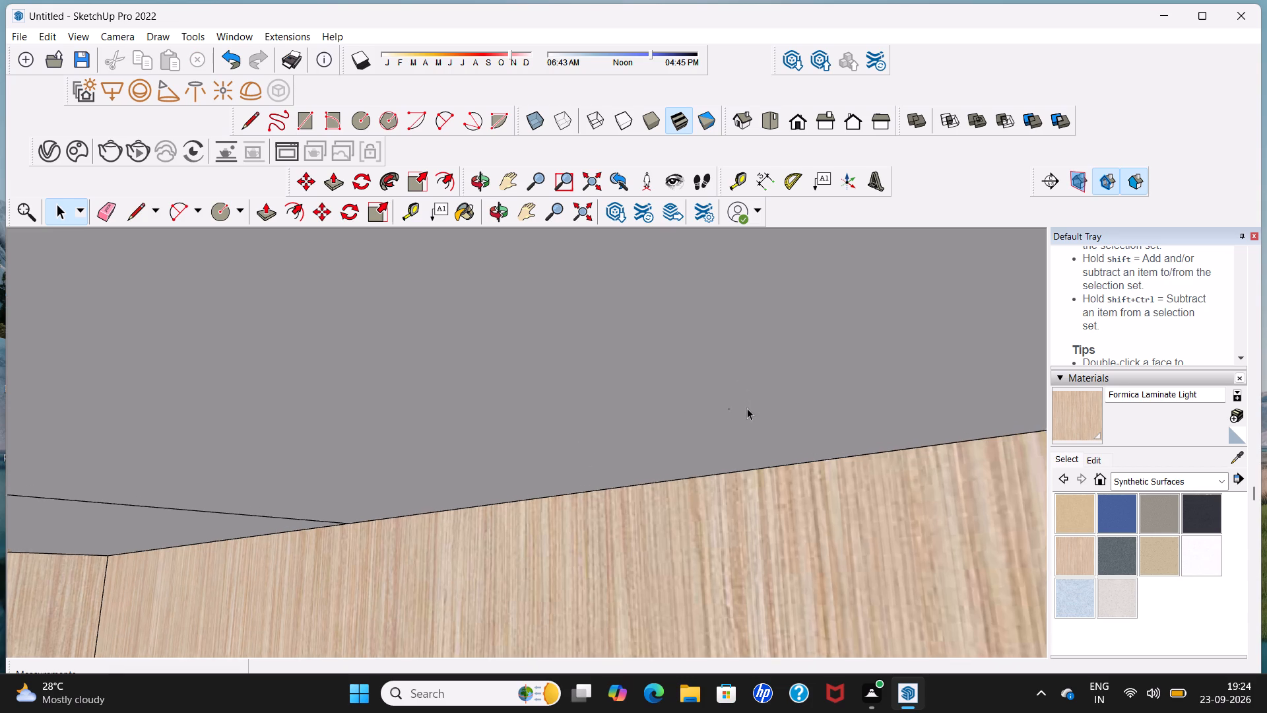
{"action": "scroll", "coordinate": [747, 408], "scroll_direction": "up", "scroll_amount": 3}
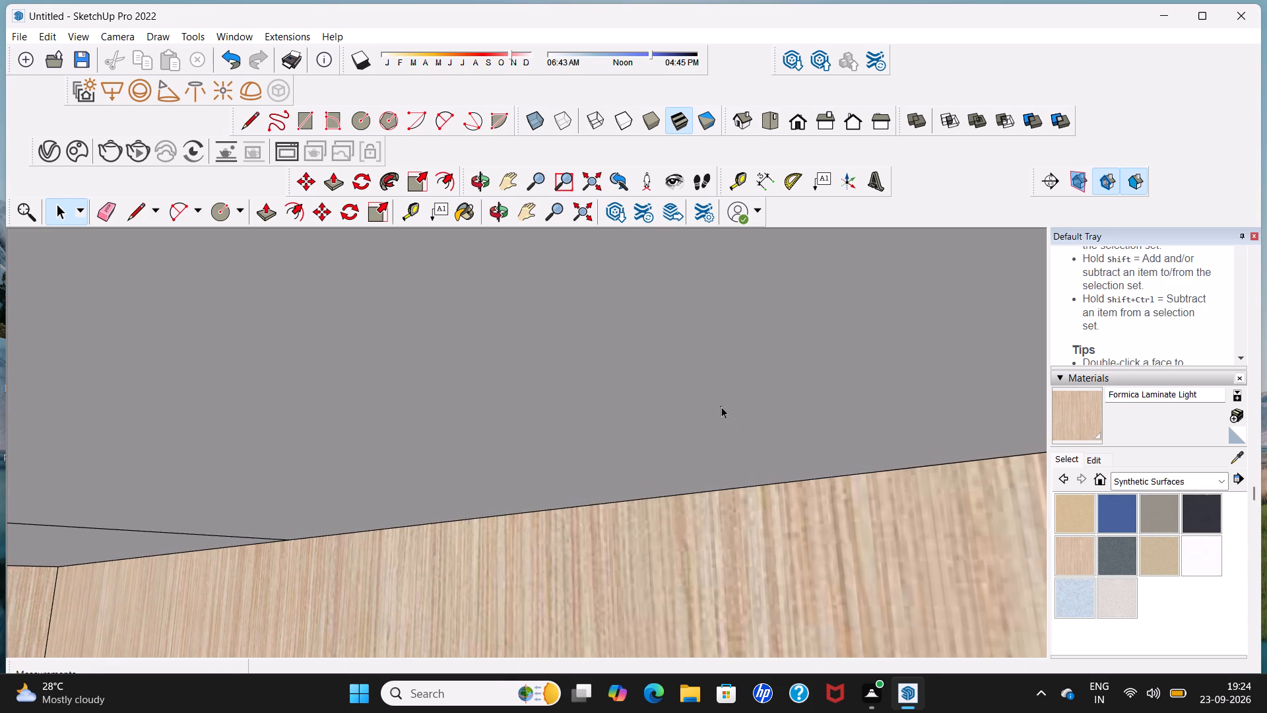
{"action": "left_click", "coordinate": [721, 407]}
{"action": "key", "text": "Delete"}
{"action": "scroll", "coordinate": [721, 409], "scroll_direction": "down", "scroll_amount": 20}
{"action": "scroll", "coordinate": [721, 409], "scroll_direction": "down", "scroll_amount": 13}
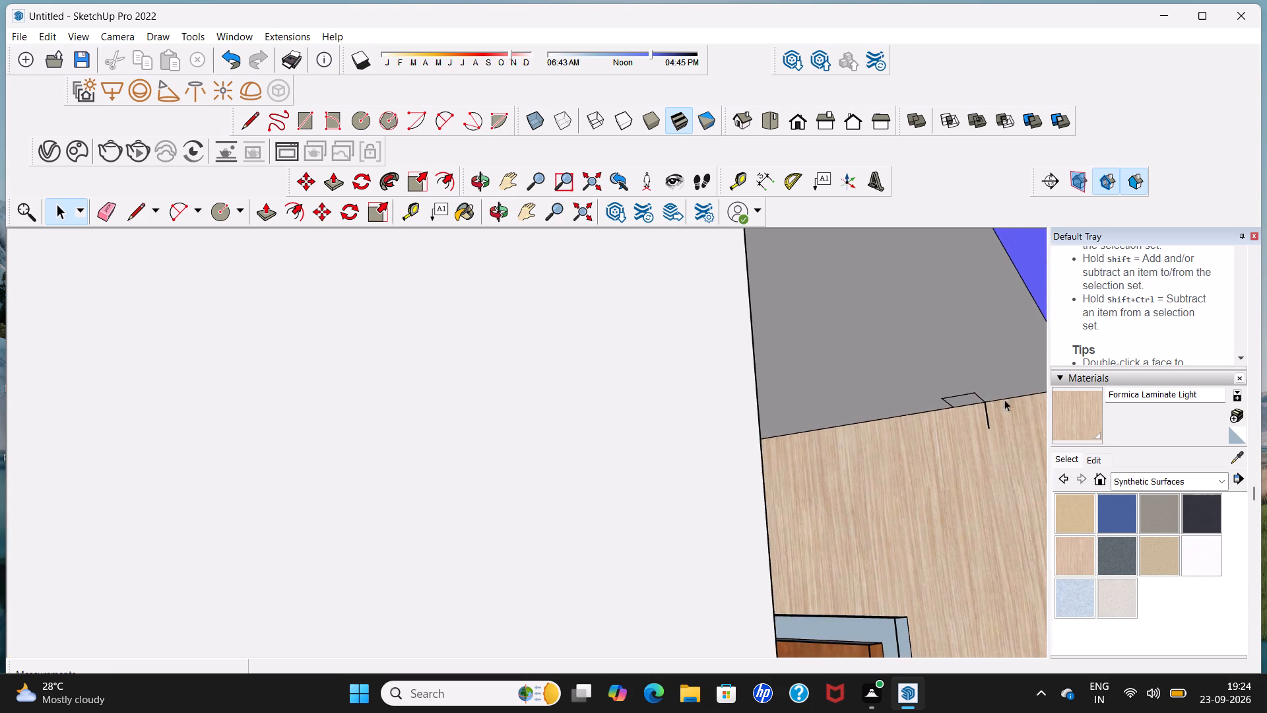
Delete the short vertical edge on the laminate wall just below the remaining small rectangle on the porch ceiling.
{"action": "scroll", "coordinate": [1026, 392], "scroll_direction": "up", "scroll_amount": 6}
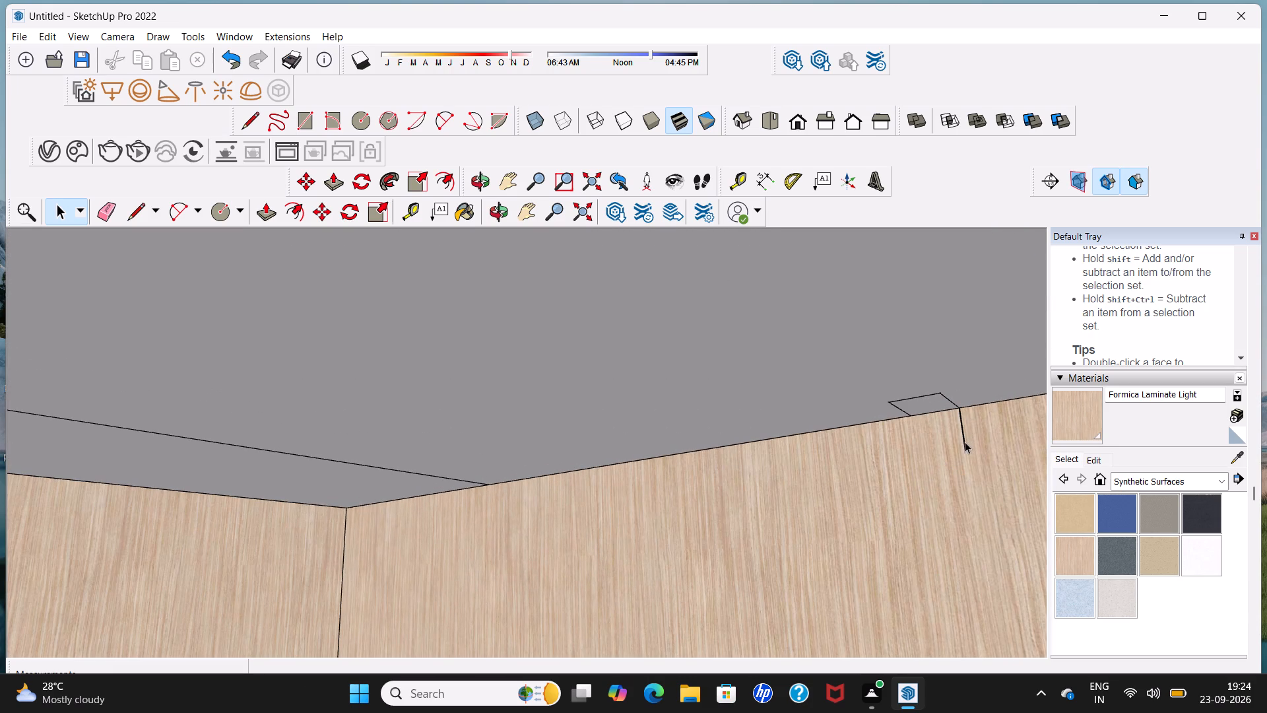
{"action": "left_click", "coordinate": [965, 442]}
{"action": "key", "text": "Home"}
{"action": "key", "text": "Delete"}
Delete the three edges of the remaining small rectangle on the porch ceiling and the two tiny edge specks beside it.
{"action": "scroll", "coordinate": [922, 382], "scroll_direction": "up", "scroll_amount": 3}
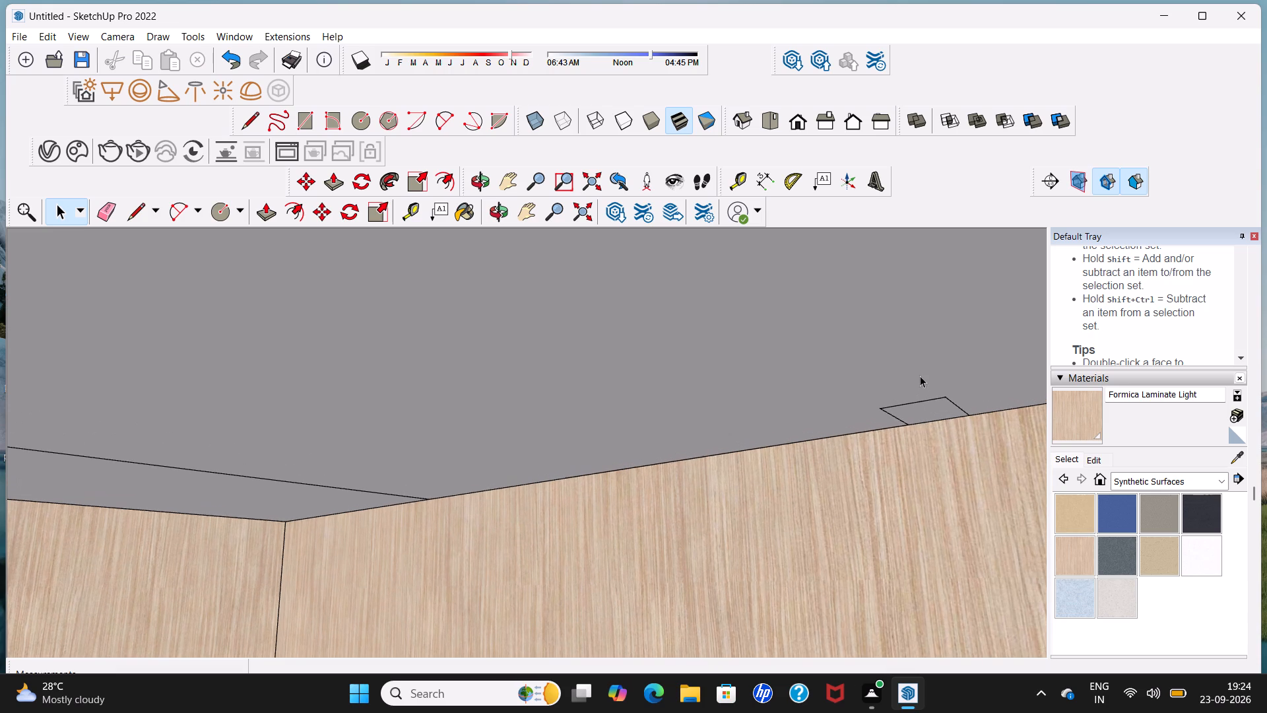
{"action": "left_click", "coordinate": [924, 401]}
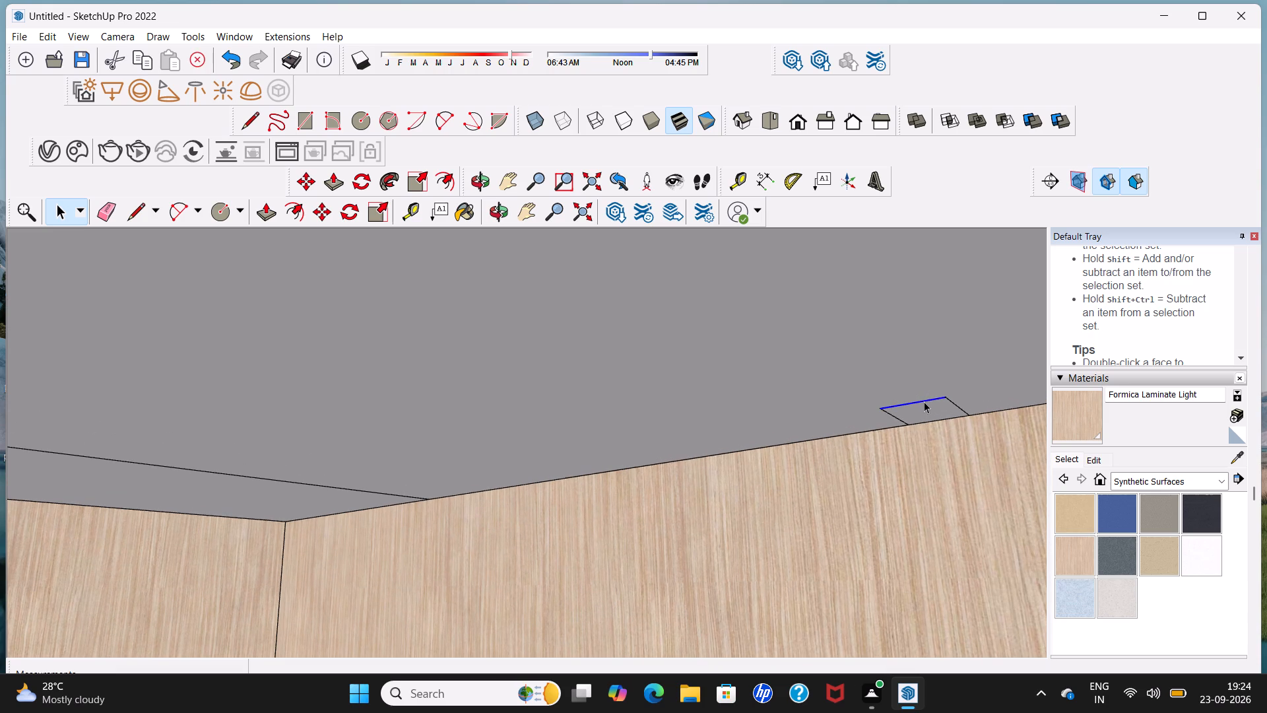
{"action": "key", "text": "Delete"}
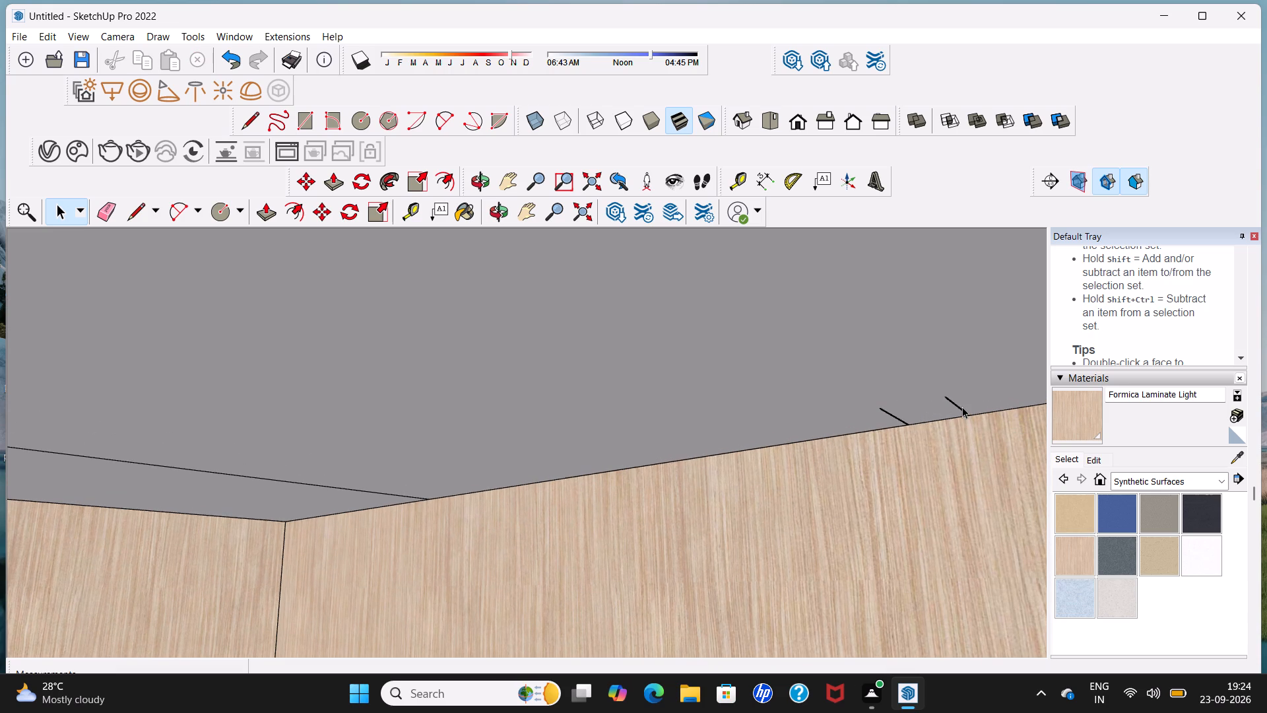
{"action": "left_click", "coordinate": [960, 407]}
{"action": "key", "text": "Delete"}
{"action": "scroll", "coordinate": [967, 407], "scroll_direction": "up", "scroll_amount": 6}
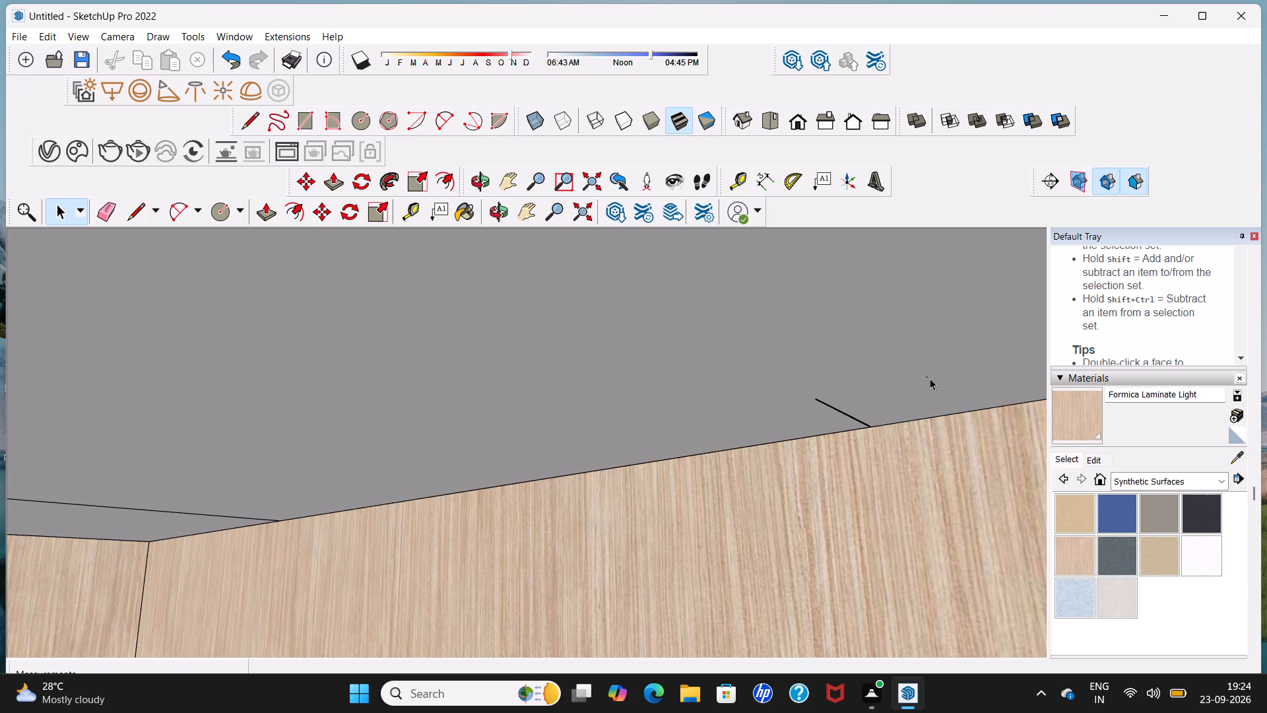
{"action": "left_click", "coordinate": [928, 378]}
{"action": "key", "text": "Delete"}
{"action": "scroll", "coordinate": [788, 409], "scroll_direction": "up", "scroll_amount": 3}
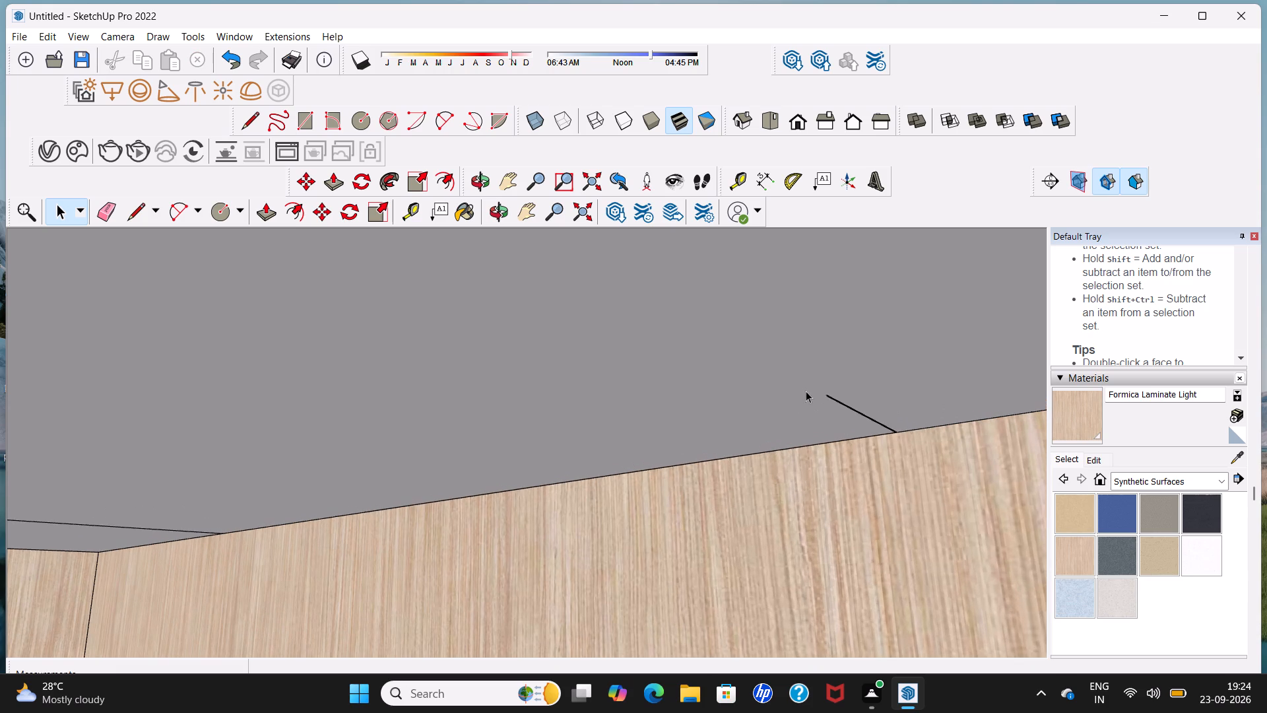
{"action": "left_click", "coordinate": [827, 395]}
{"action": "key", "text": "Delete"}
{"action": "scroll", "coordinate": [823, 495], "scroll_direction": "down", "scroll_amount": 3}
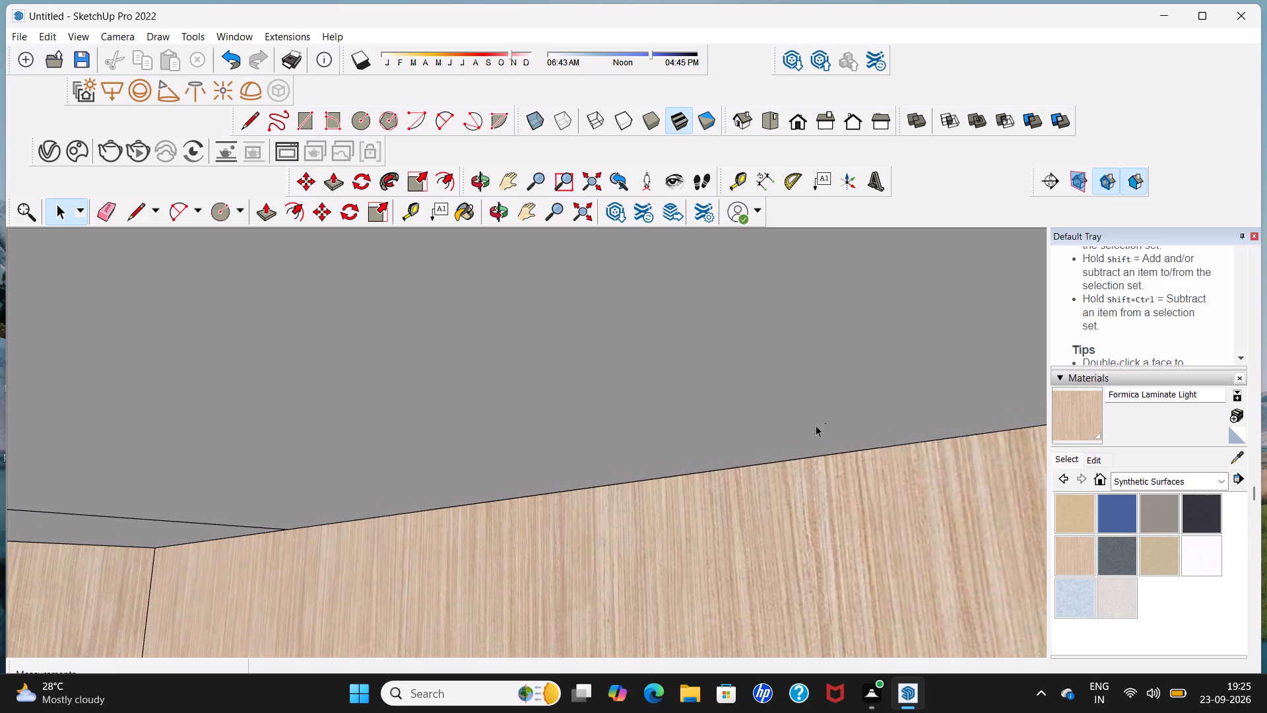
{"action": "scroll", "coordinate": [816, 423], "scroll_direction": "up", "scroll_amount": 12}
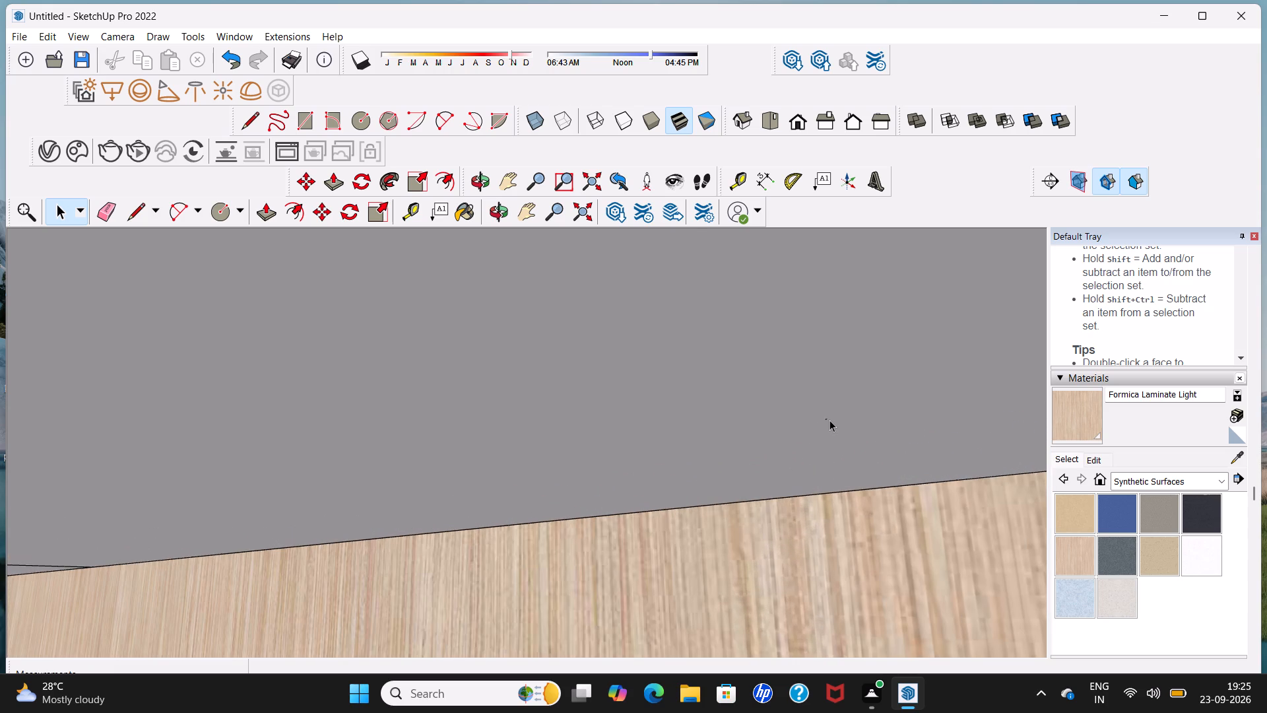
{"action": "left_click", "coordinate": [827, 418]}
{"action": "key", "text": "Delete"}
Examine the whole house from the front, sides, above and below to check its exterior finishes and the edge cleanup.
{"action": "scroll", "coordinate": [769, 515], "scroll_direction": "down", "scroll_amount": 6}
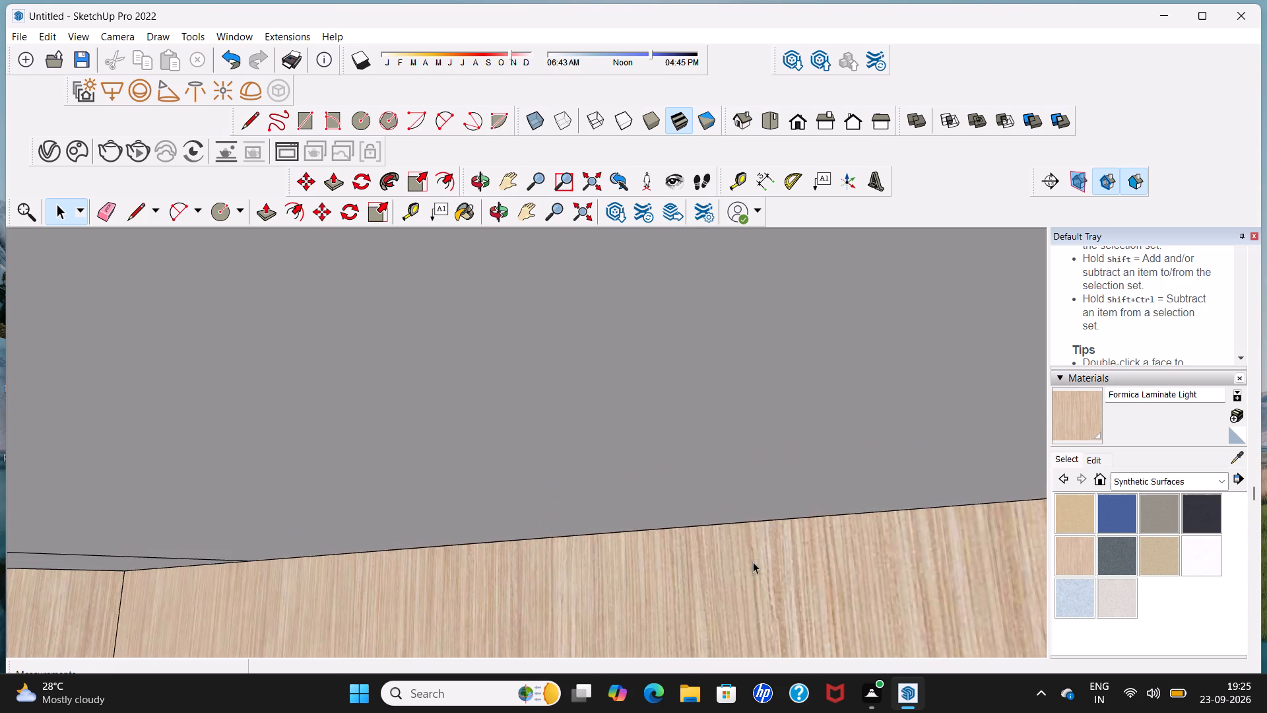
{"action": "scroll", "coordinate": [753, 562], "scroll_direction": "down", "scroll_amount": 20}
{"action": "scroll", "coordinate": [753, 562], "scroll_direction": "down", "scroll_amount": 5}
{"action": "scroll", "coordinate": [606, 454], "scroll_direction": "down", "scroll_amount": 14}
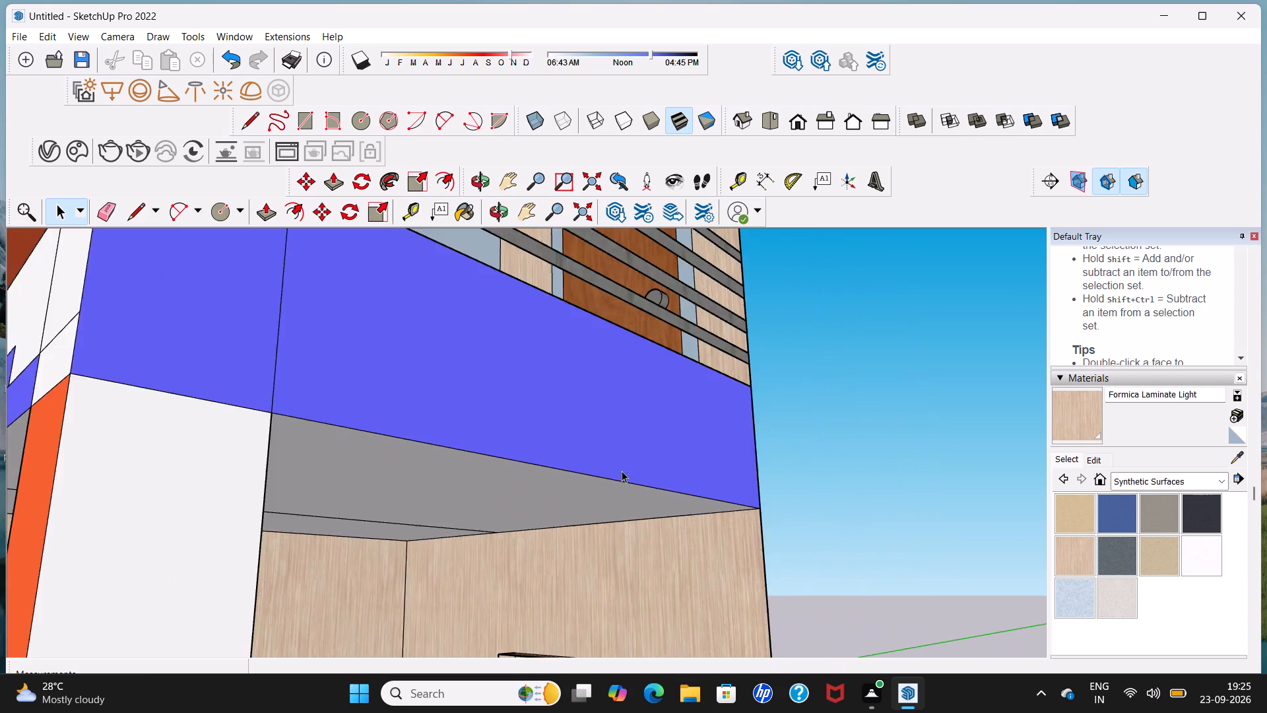
{"action": "scroll", "coordinate": [622, 471], "scroll_direction": "down", "scroll_amount": 20}
{"action": "scroll", "coordinate": [622, 471], "scroll_direction": "down", "scroll_amount": 2}
{"action": "middle_click_drag", "start_coordinate": [484, 463], "coordinate": [694, 506]}
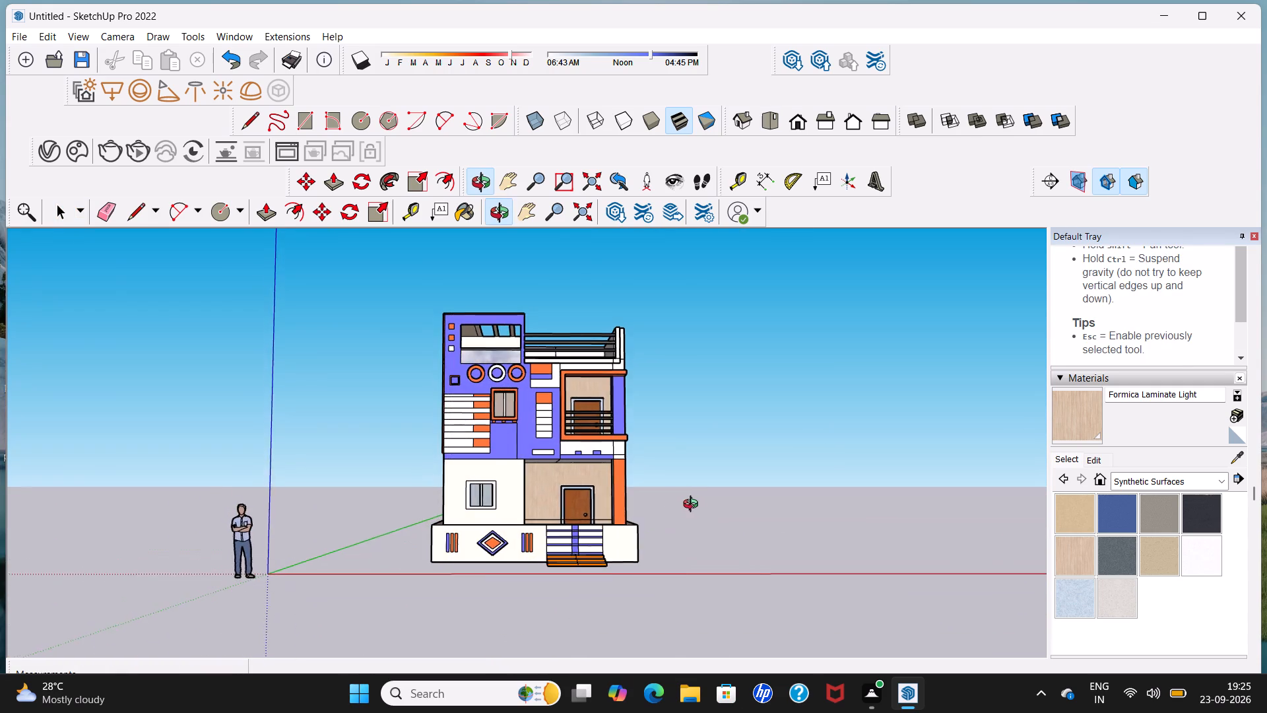
{"action": "middle_click_drag", "start_coordinate": [694, 506], "coordinate": [673, 505]}
{"action": "scroll", "coordinate": [577, 495], "scroll_direction": "up", "scroll_amount": 5}
{"action": "scroll", "coordinate": [575, 475], "scroll_direction": "down", "scroll_amount": 8}
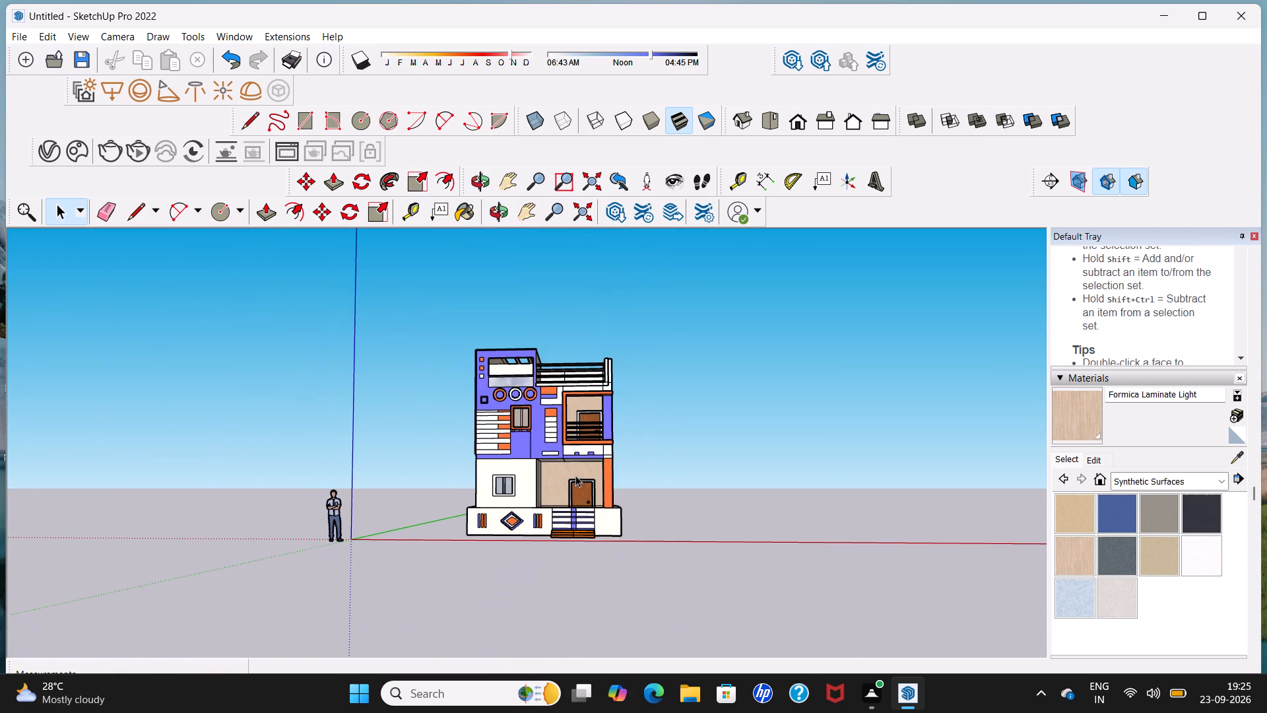
{"action": "middle_click_drag", "start_coordinate": [562, 503], "coordinate": [569, 582]}
{"action": "scroll", "coordinate": [569, 582], "scroll_direction": "up", "scroll_amount": 5}
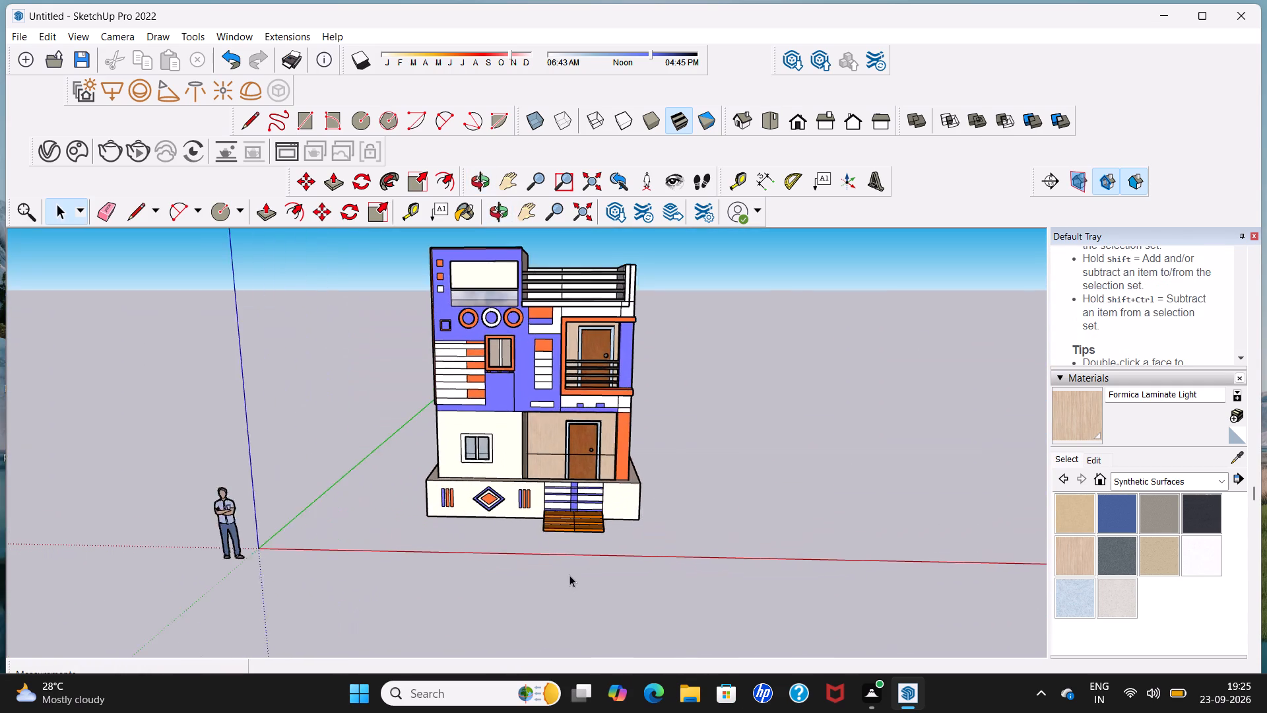
{"action": "scroll", "coordinate": [569, 575], "scroll_direction": "up", "scroll_amount": 4}
{"action": "scroll", "coordinate": [572, 532], "scroll_direction": "down", "scroll_amount": 6}
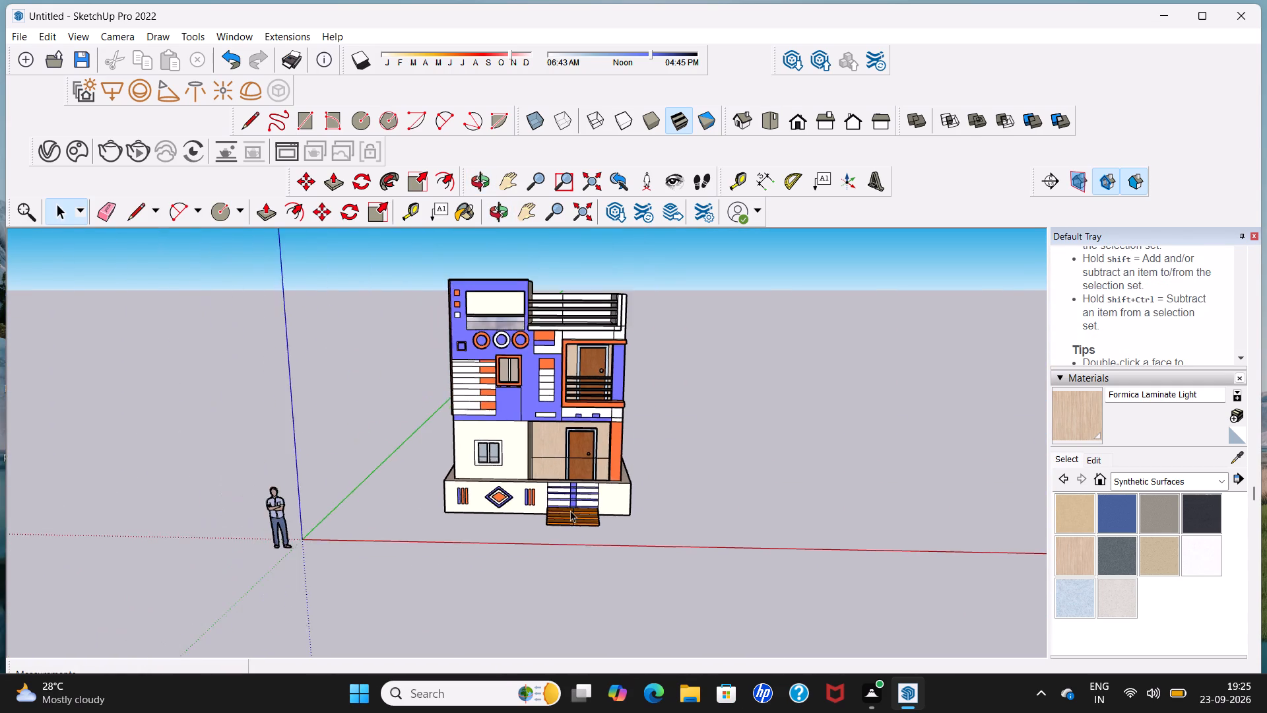
{"action": "scroll", "coordinate": [570, 504], "scroll_direction": "down", "scroll_amount": 2}
{"action": "middle_click_drag", "start_coordinate": [569, 504], "coordinate": [660, 466]}
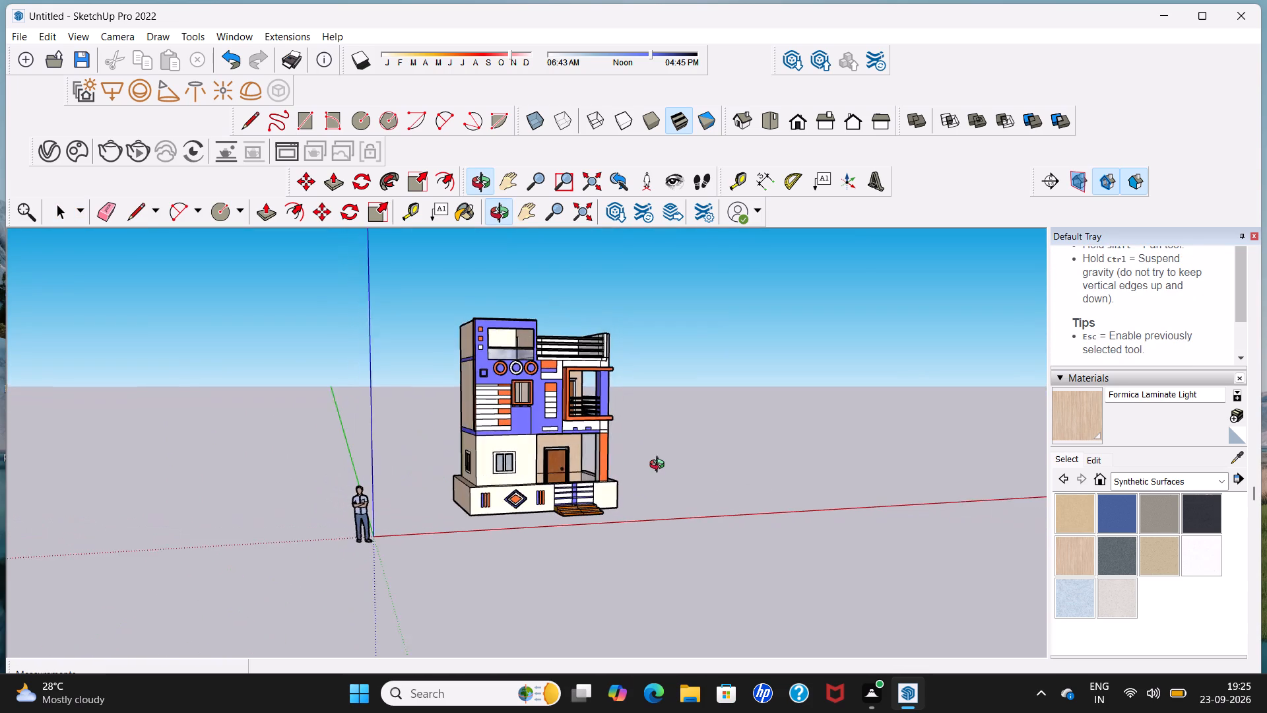
{"action": "middle_click_drag", "start_coordinate": [660, 466], "coordinate": [558, 520]}
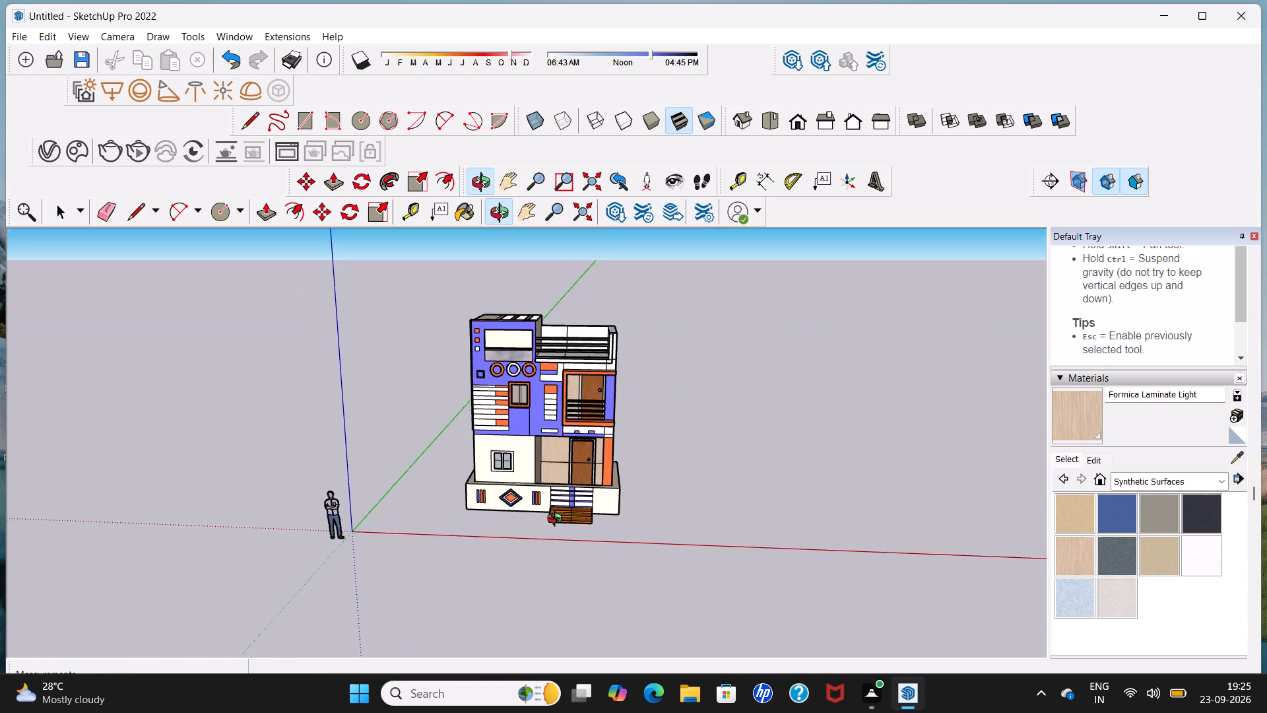
{"action": "middle_click_drag", "start_coordinate": [558, 520], "coordinate": [560, 492]}
{"action": "scroll", "coordinate": [560, 495], "scroll_direction": "up", "scroll_amount": 5}
{"action": "scroll", "coordinate": [564, 463], "scroll_direction": "down", "scroll_amount": 6}
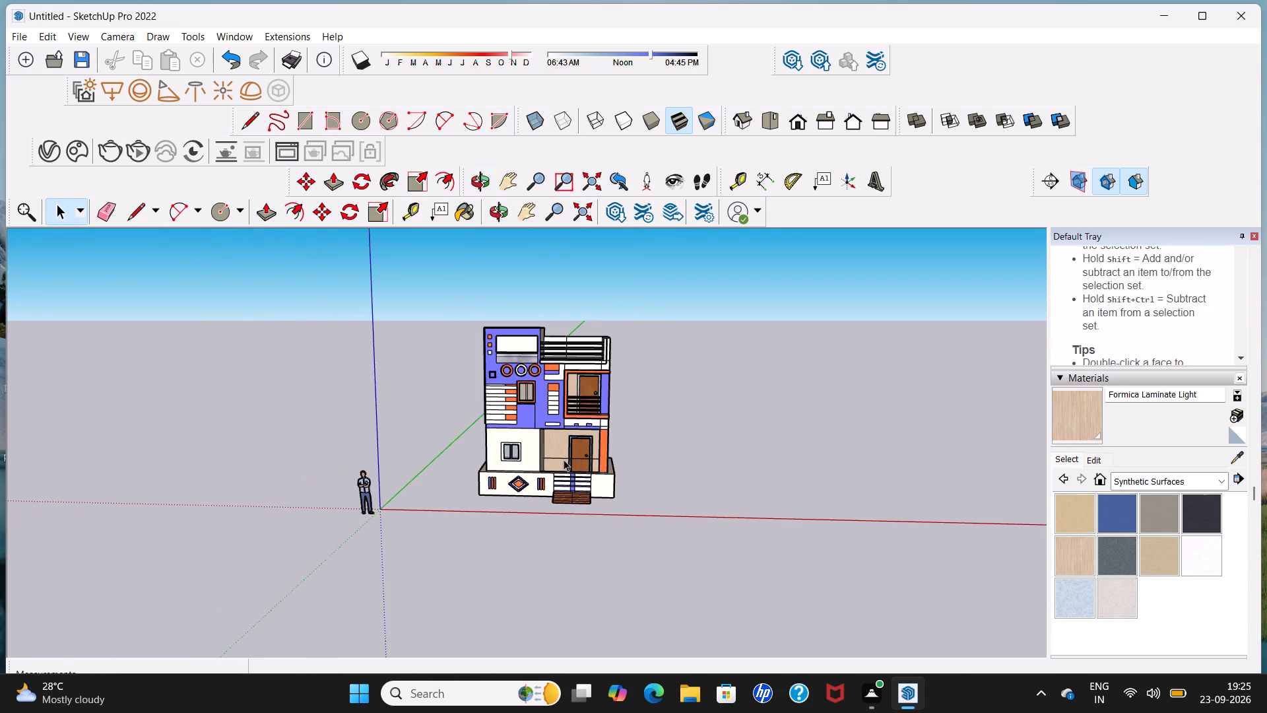
{"action": "scroll", "coordinate": [564, 459], "scroll_direction": "up", "scroll_amount": 5}
{"action": "middle_click_drag", "start_coordinate": [564, 454], "coordinate": [556, 529]}
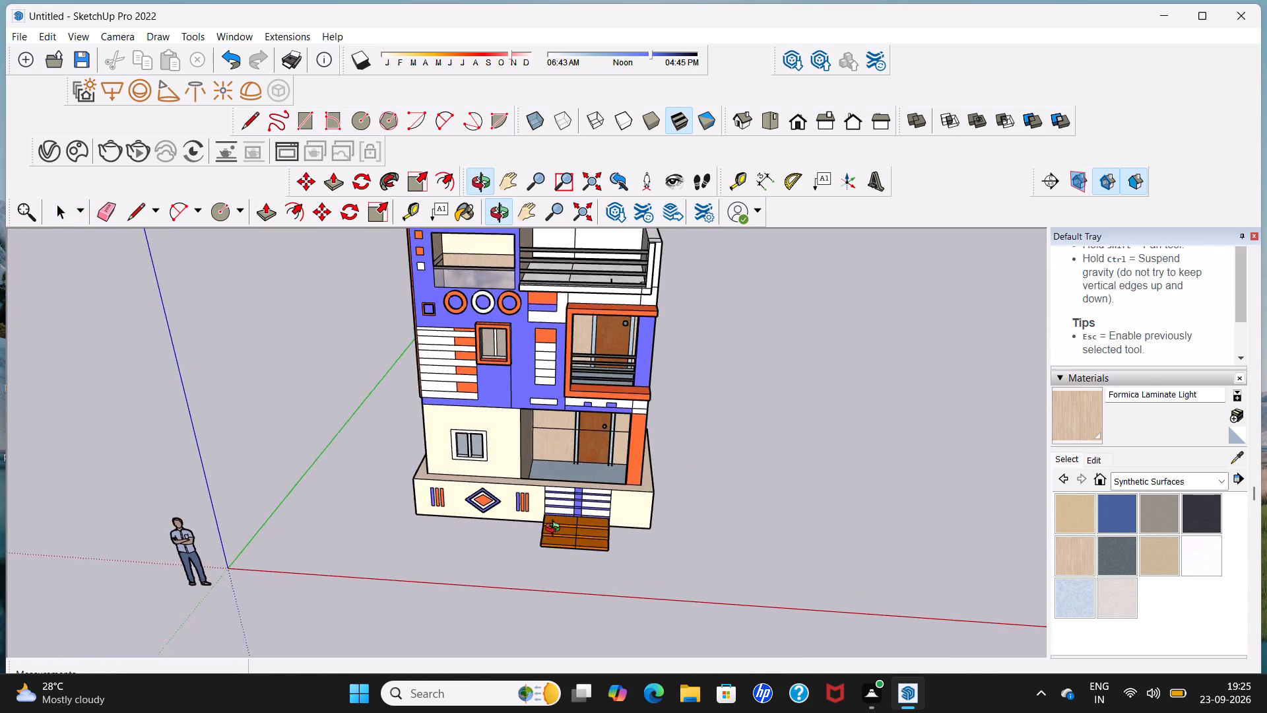
{"action": "middle_click_drag", "start_coordinate": [556, 529], "coordinate": [633, 478]}
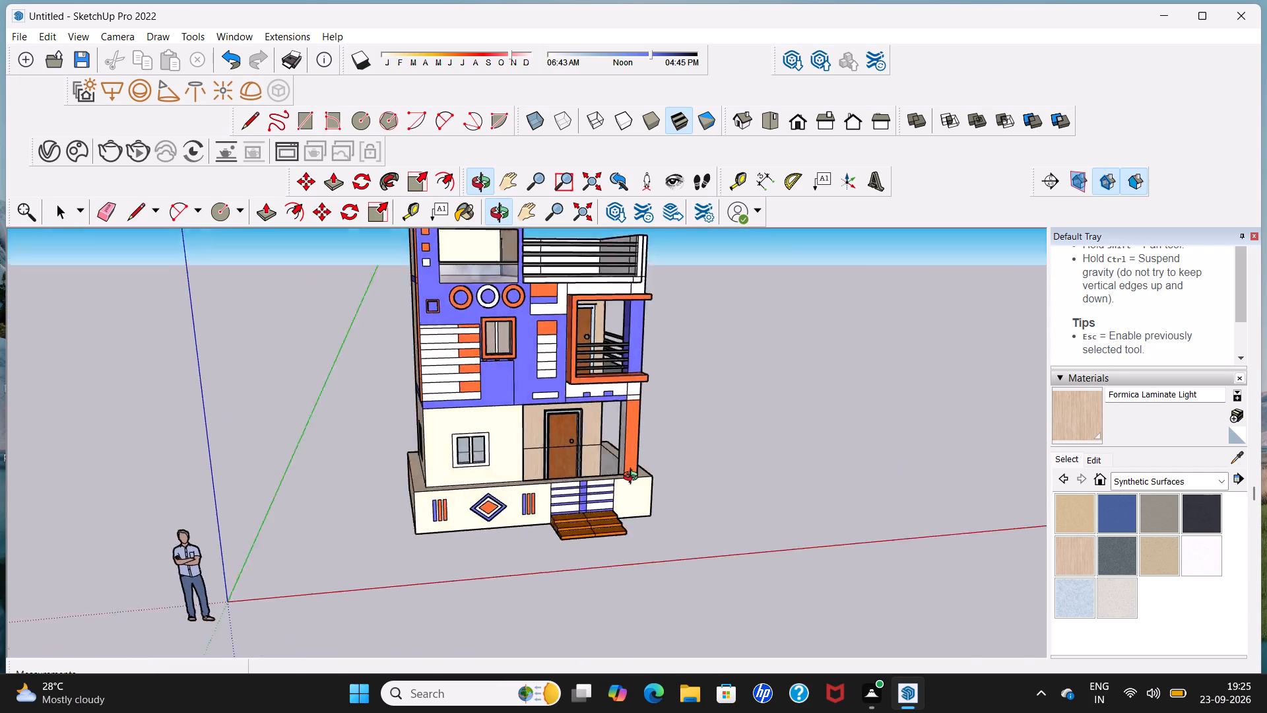
{"action": "middle_click_drag", "start_coordinate": [633, 478], "coordinate": [499, 462]}
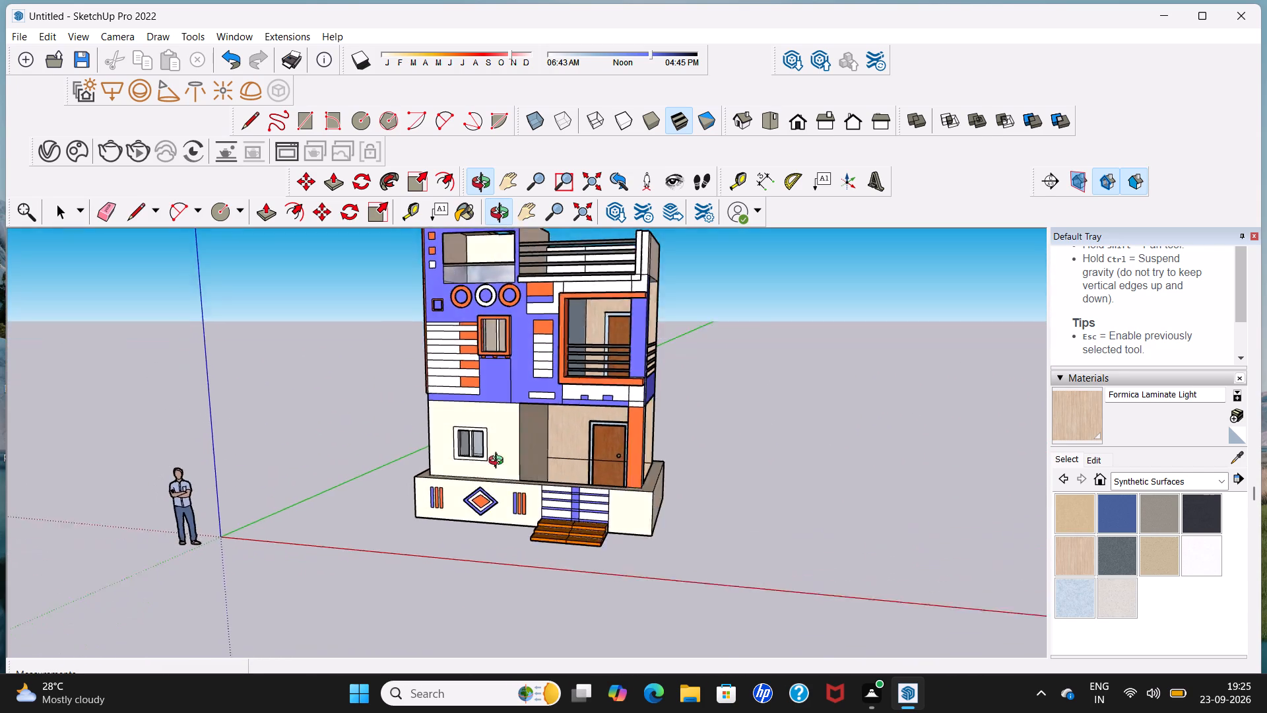
{"action": "middle_click_drag", "start_coordinate": [499, 462], "coordinate": [587, 465]}
{"action": "scroll", "coordinate": [537, 391], "scroll_direction": "down", "scroll_amount": 5}
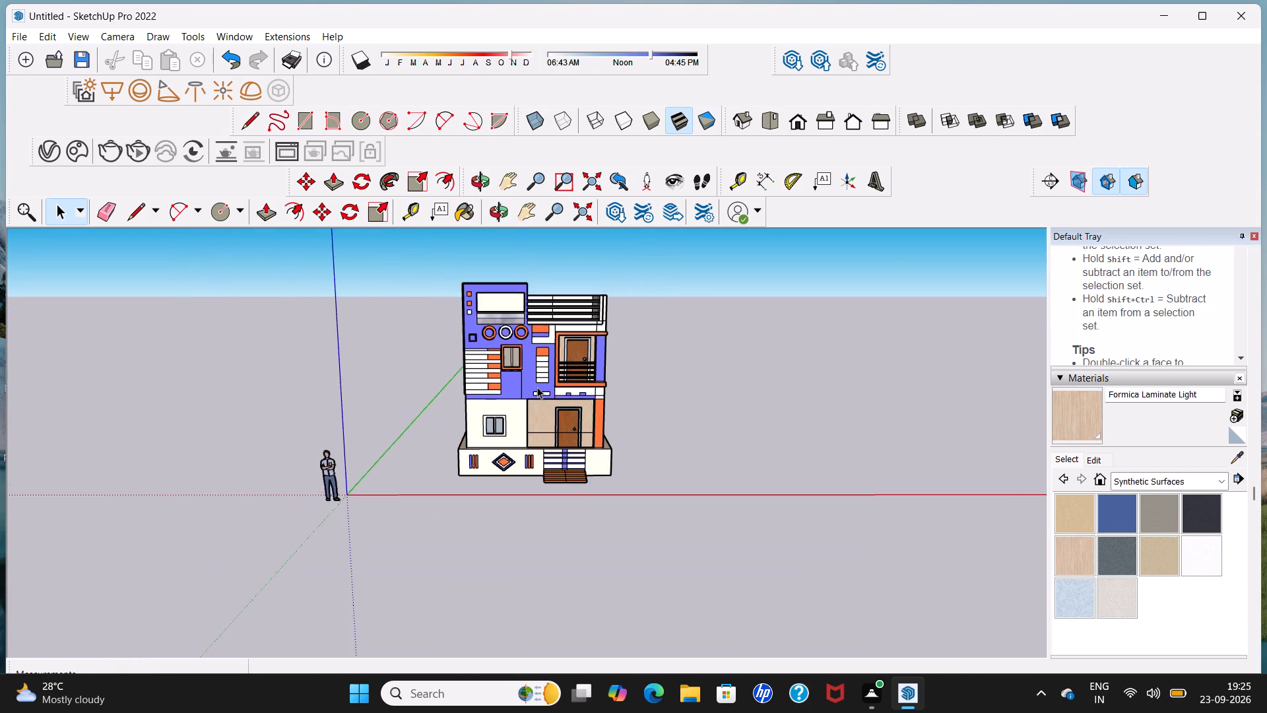
{"action": "scroll", "coordinate": [537, 387], "scroll_direction": "down", "scroll_amount": 3}
{"action": "middle_click_drag", "start_coordinate": [537, 387], "coordinate": [0, 217]}
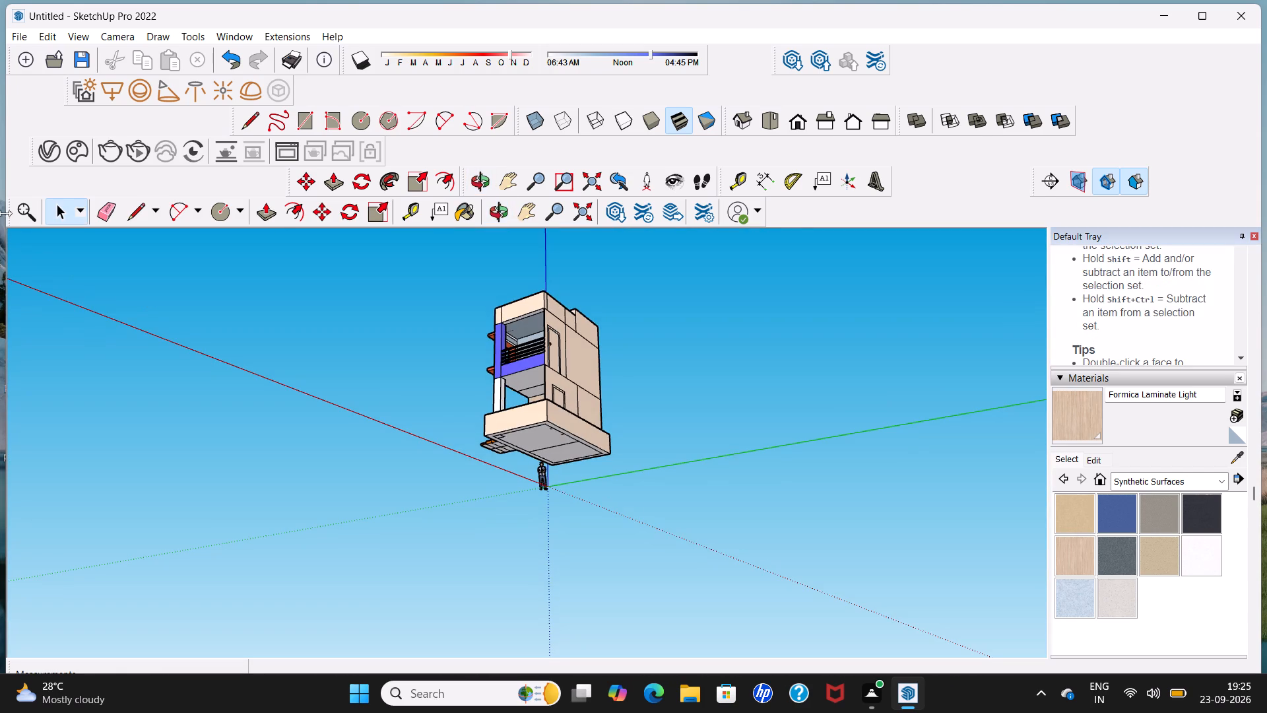
{"action": "scroll", "coordinate": [0, 184], "scroll_direction": "up", "scroll_amount": 1}
{"action": "scroll", "coordinate": [435, 295], "scroll_direction": "down", "scroll_amount": 1}
{"action": "middle_click_drag", "start_coordinate": [486, 338], "coordinate": [825, 425]}
{"action": "middle_click_drag", "start_coordinate": [573, 398], "coordinate": [769, 594]}
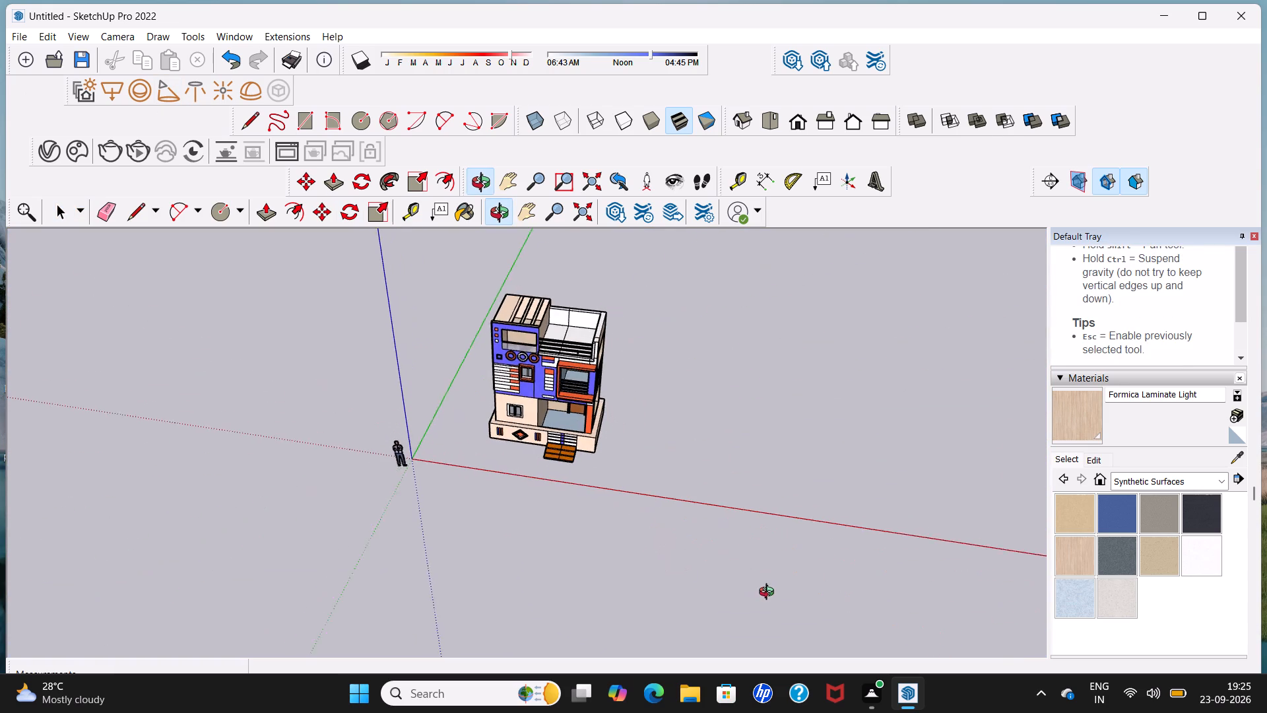
{"action": "middle_click_drag", "start_coordinate": [769, 594], "coordinate": [766, 585]}
{"action": "middle_click_drag", "start_coordinate": [565, 374], "coordinate": [572, 308]}
{"action": "scroll", "coordinate": [572, 305], "scroll_direction": "up", "scroll_amount": 5}
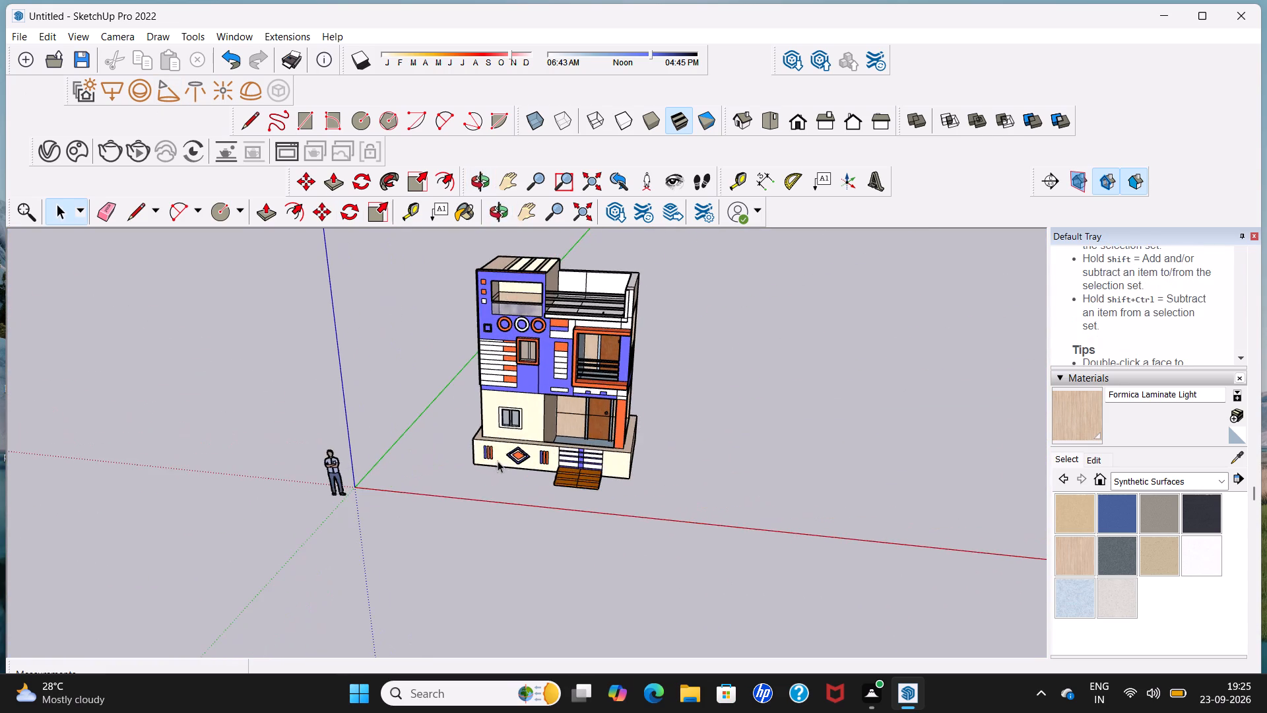
{"action": "middle_click_drag", "start_coordinate": [498, 461], "coordinate": [563, 422]}
{"action": "scroll", "coordinate": [564, 430], "scroll_direction": "up", "scroll_amount": 4}
{"action": "scroll", "coordinate": [563, 415], "scroll_direction": "down", "scroll_amount": 6}
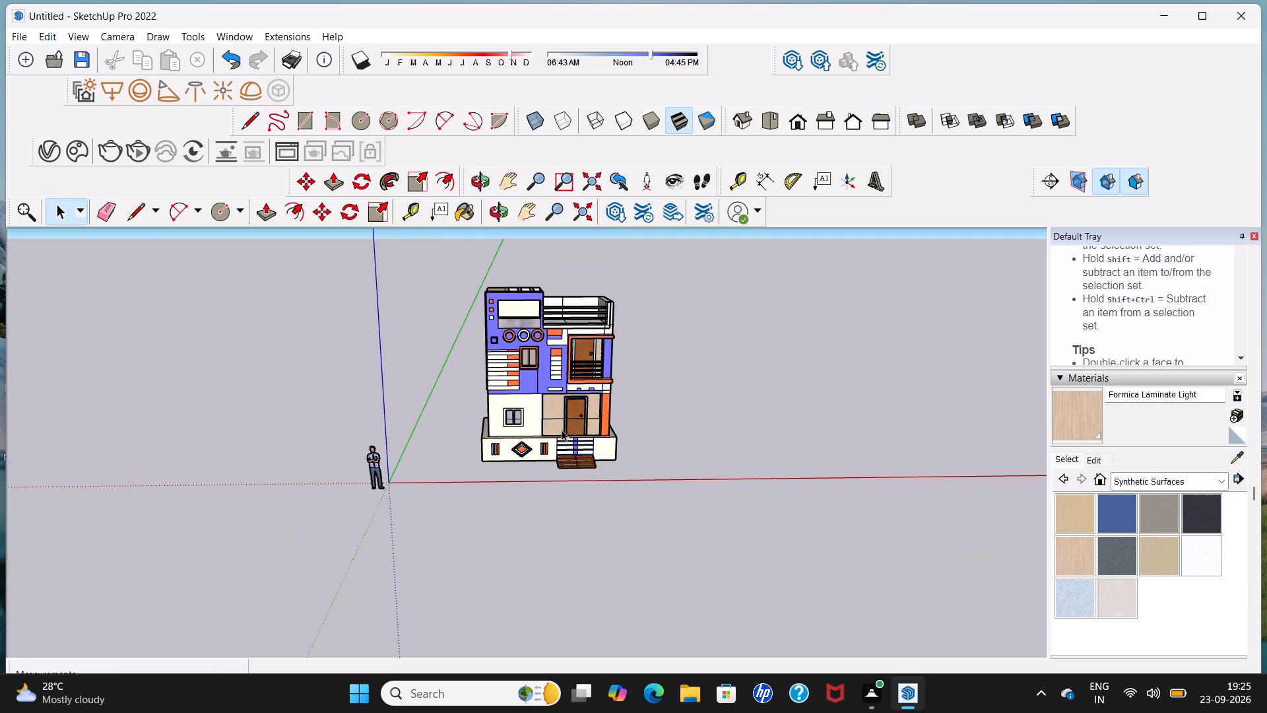
{"action": "middle_click_drag", "start_coordinate": [562, 431], "coordinate": [538, 474]}
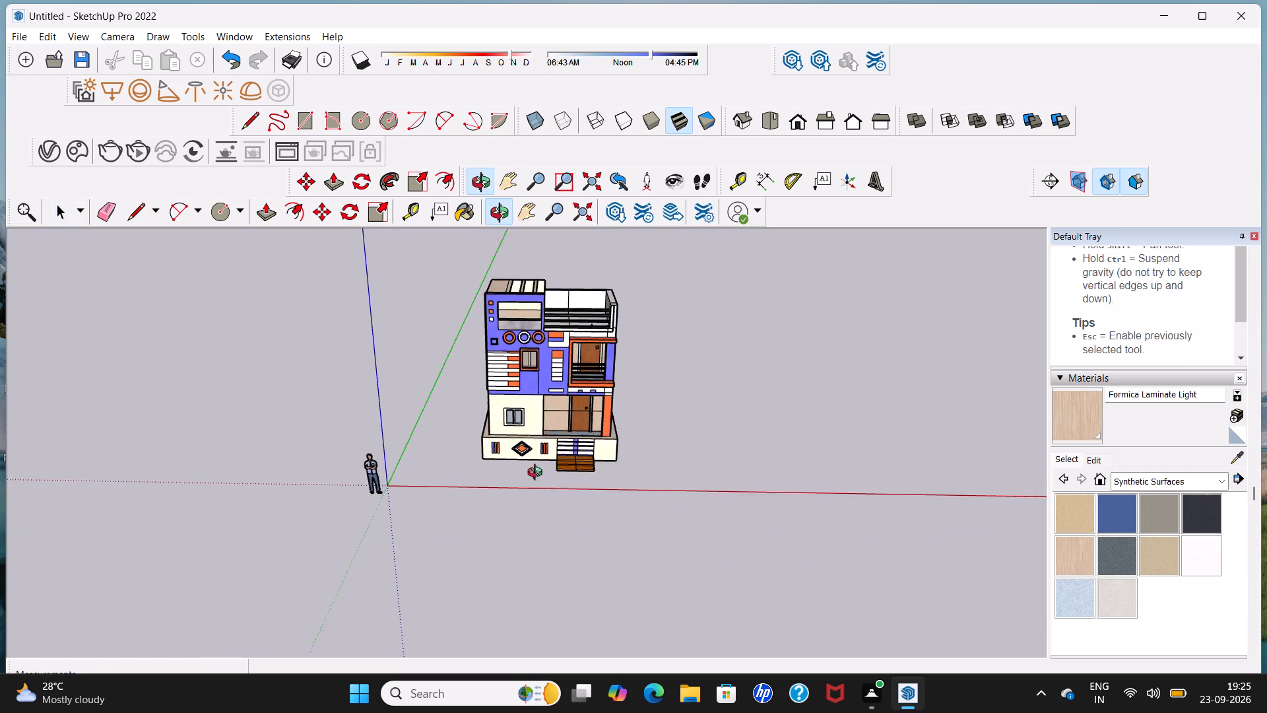
{"action": "middle_click_drag", "start_coordinate": [538, 474], "coordinate": [468, 504]}
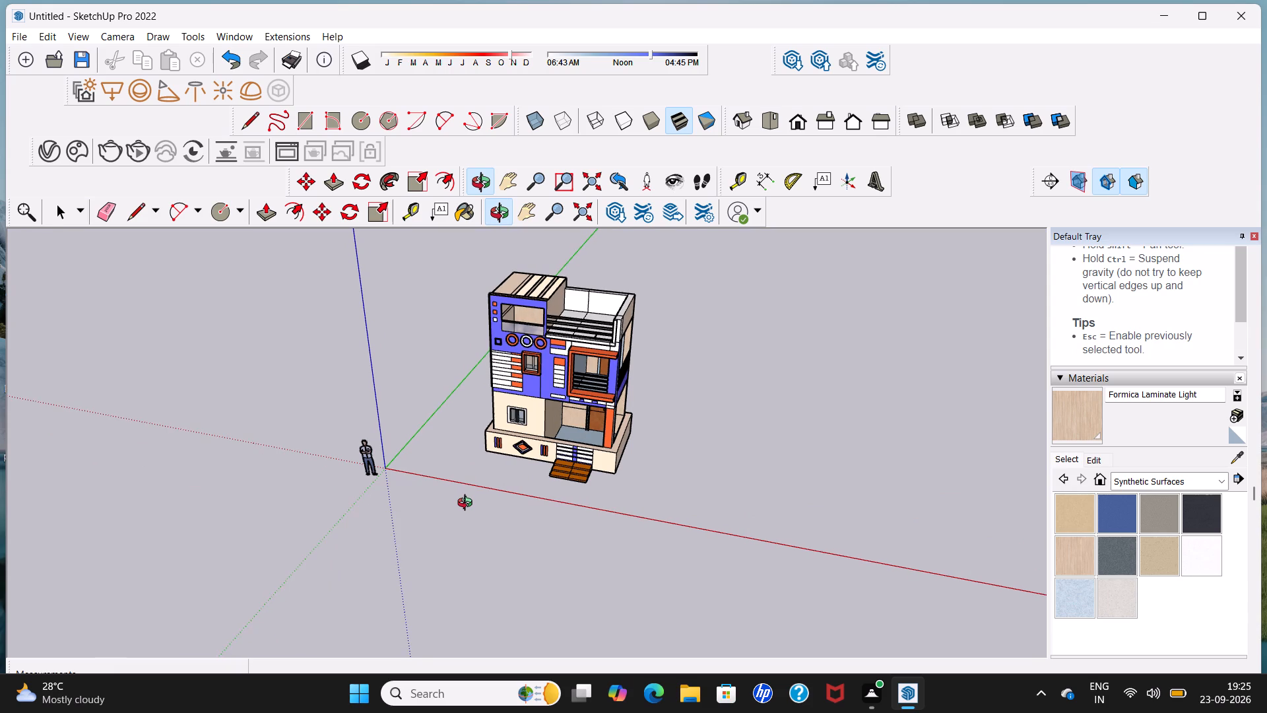
{"action": "middle_click_drag", "start_coordinate": [468, 504], "coordinate": [468, 500]}
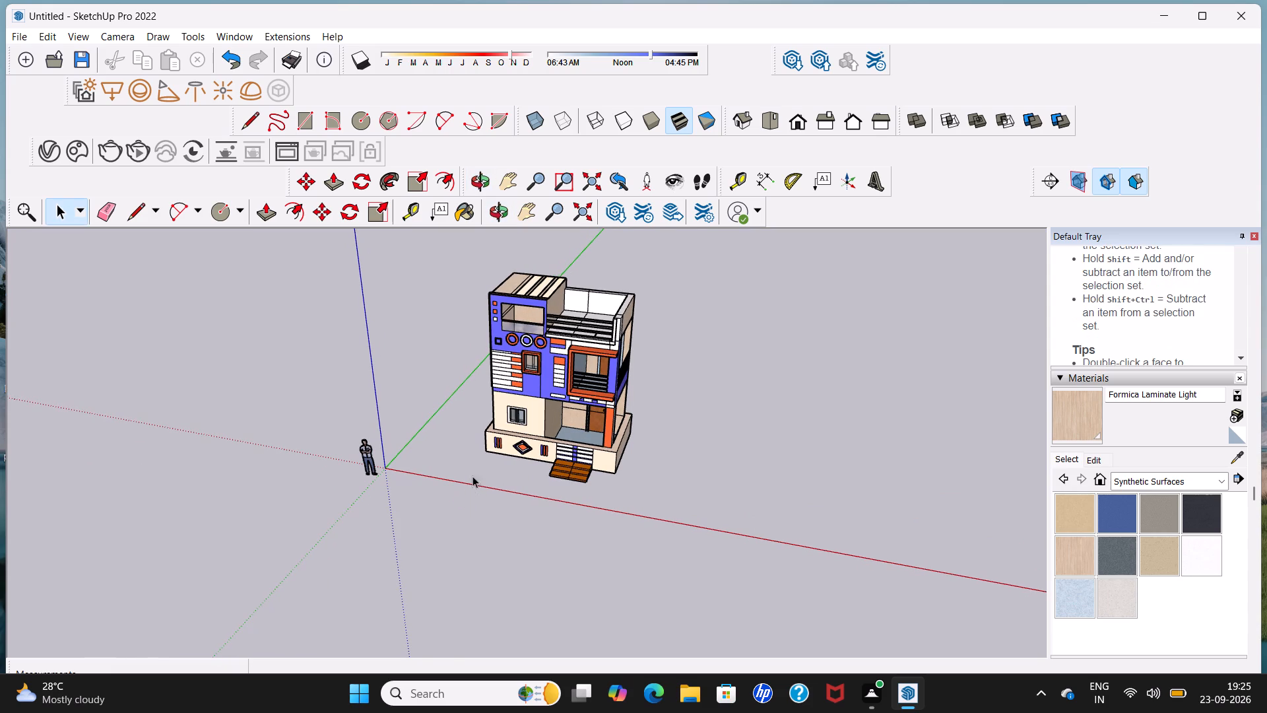
{"action": "middle_click_drag", "start_coordinate": [541, 407], "coordinate": [414, 458]}
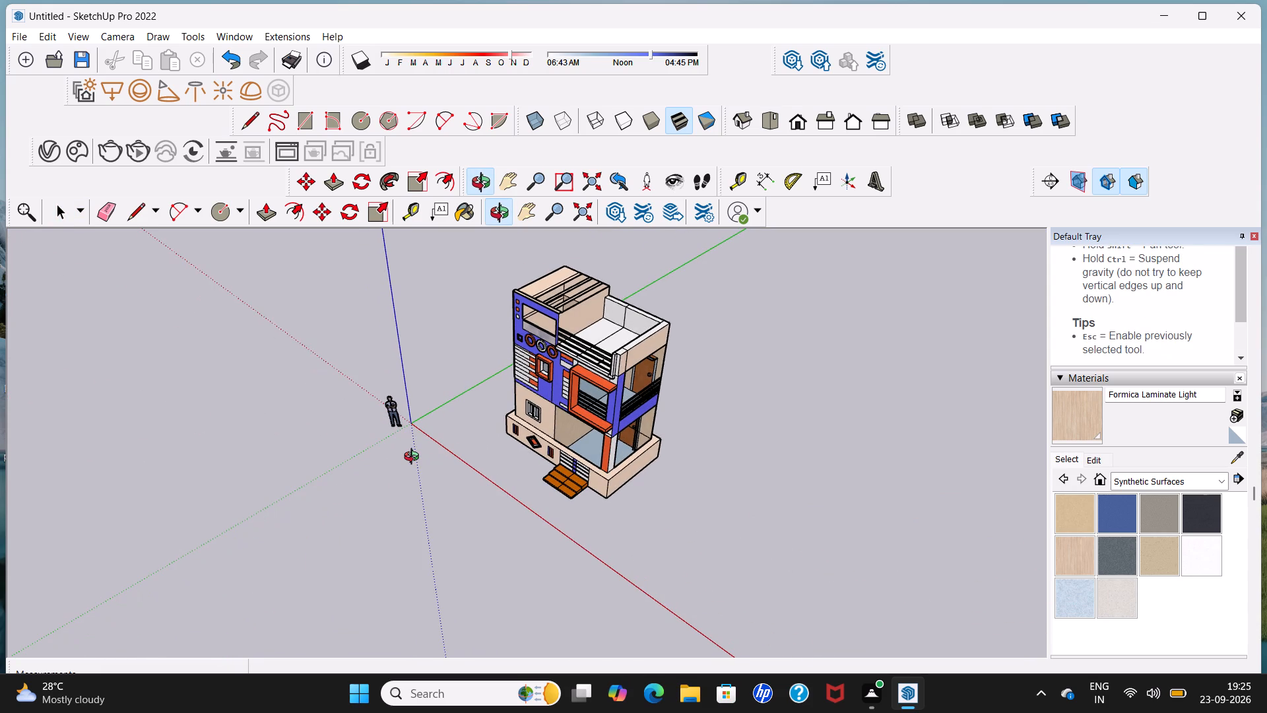
{"action": "middle_click_drag", "start_coordinate": [414, 458], "coordinate": [567, 424]}
{"action": "scroll", "coordinate": [566, 442], "scroll_direction": "up", "scroll_amount": 3}
{"action": "scroll", "coordinate": [575, 405], "scroll_direction": "down", "scroll_amount": 2}
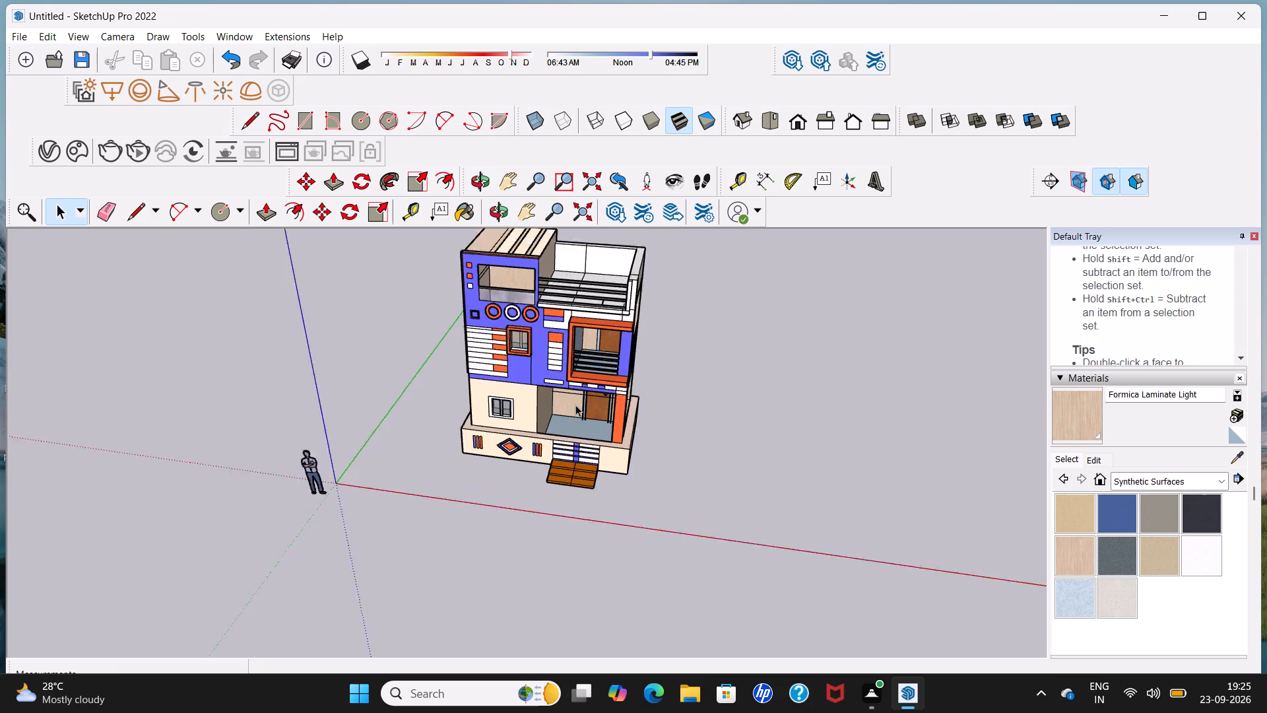
Examine the finished house from the front, both front corners and the balcony side to review its exterior finishes.
{"action": "scroll", "coordinate": [575, 405], "scroll_direction": "down", "scroll_amount": 2}
{"action": "middle_click_drag", "start_coordinate": [575, 405], "coordinate": [680, 328]}
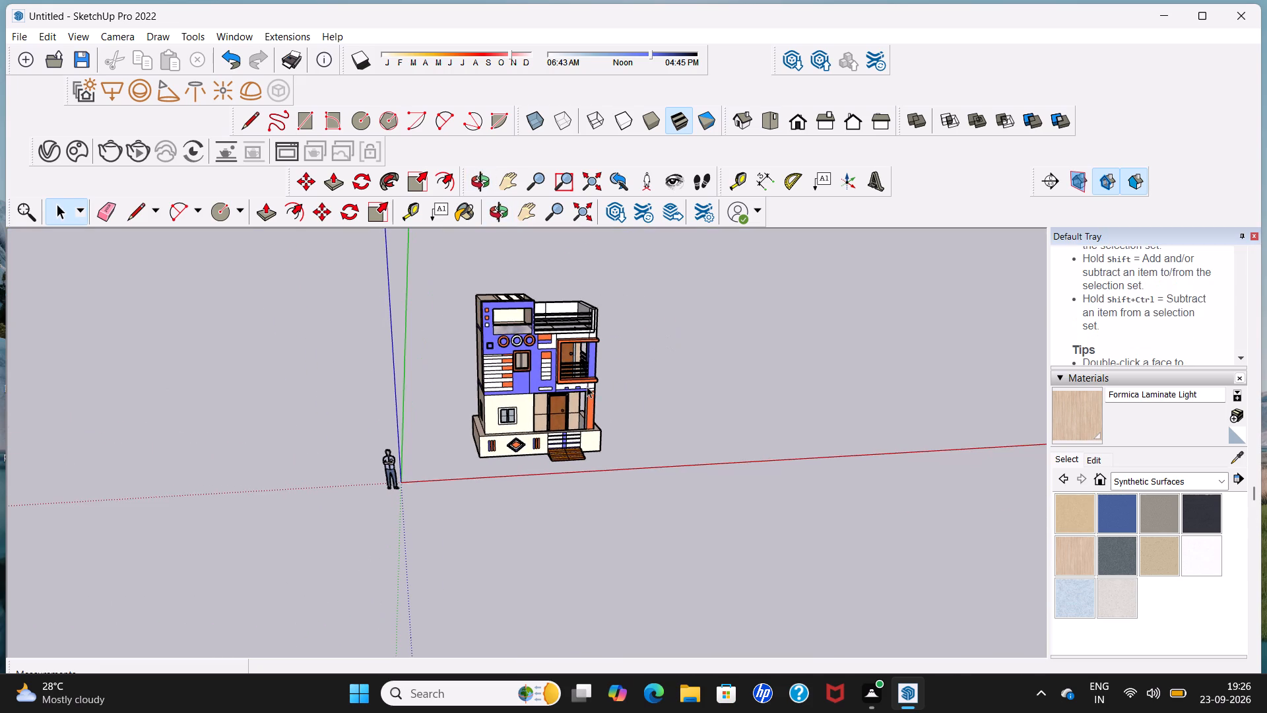
{"action": "scroll", "coordinate": [562, 399], "scroll_direction": "up", "scroll_amount": 4}
{"action": "middle_click_drag", "start_coordinate": [554, 402], "coordinate": [438, 380]}
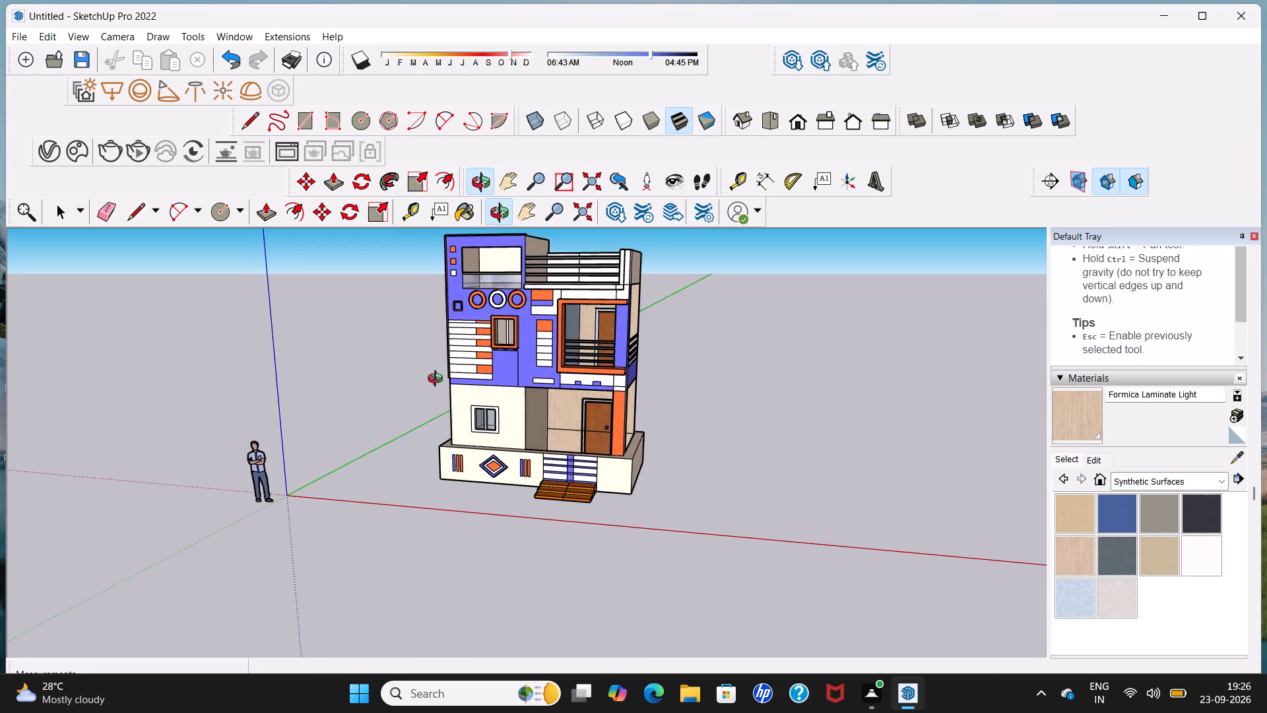
{"action": "middle_click_drag", "start_coordinate": [438, 380], "coordinate": [438, 376]}
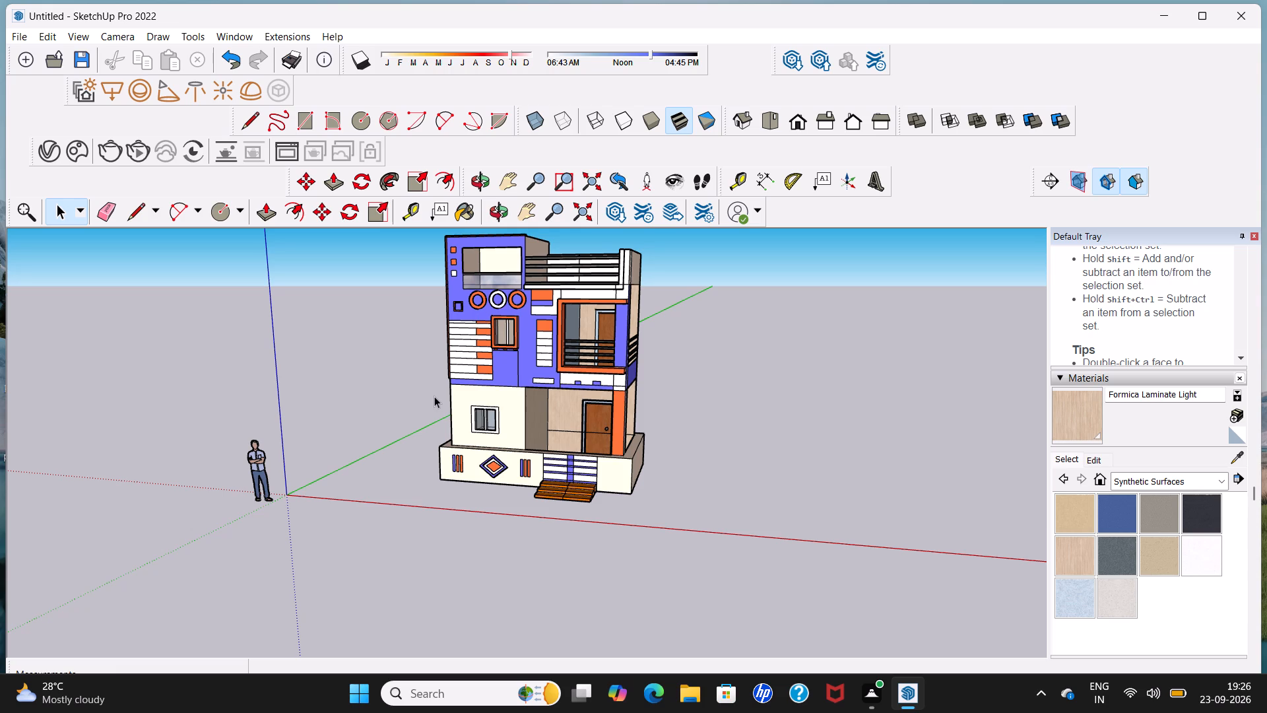
{"action": "middle_click_drag", "start_coordinate": [439, 389], "coordinate": [556, 392]}
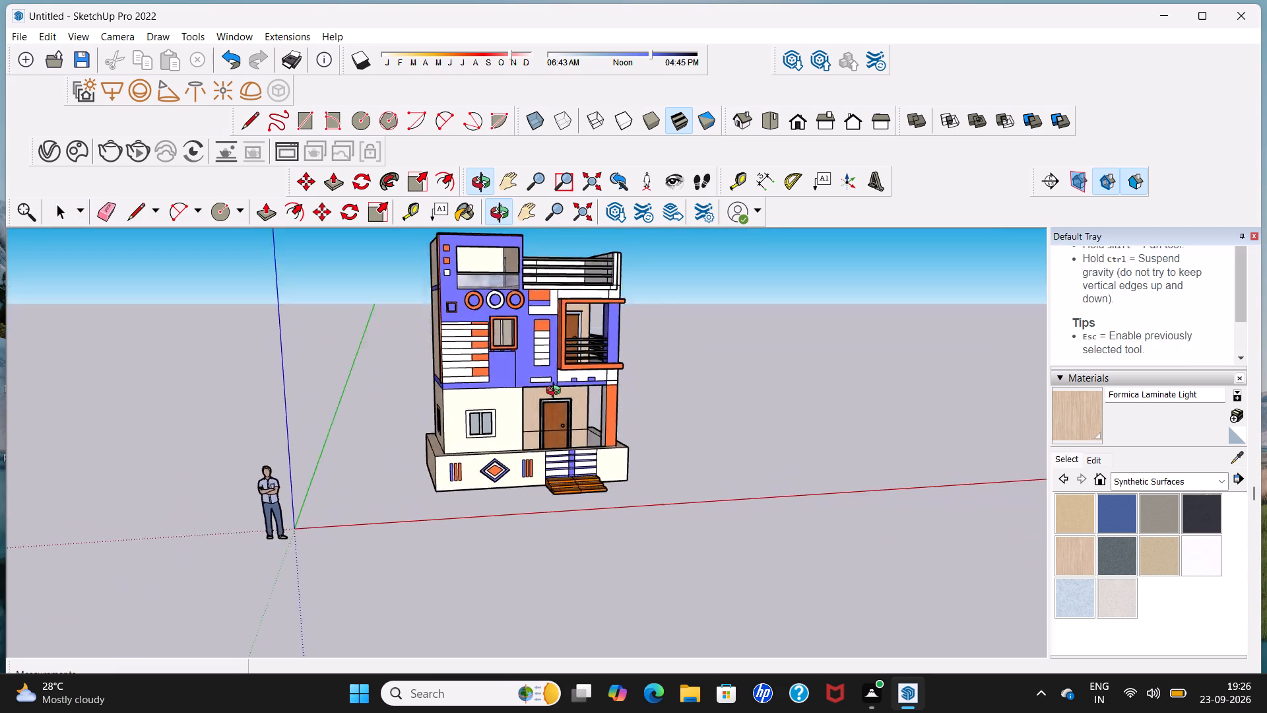
{"action": "middle_click_drag", "start_coordinate": [556, 392], "coordinate": [426, 419]}
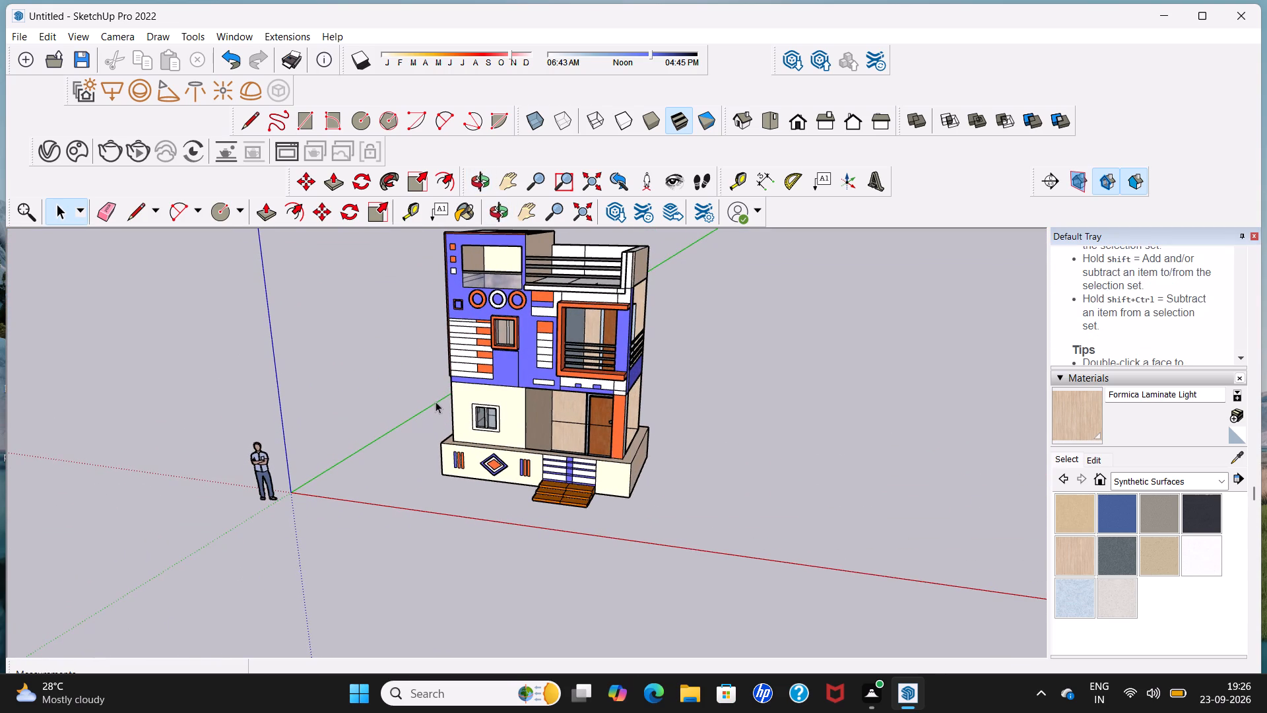
{"action": "middle_click_drag", "start_coordinate": [504, 368], "coordinate": [500, 473], "text": "shift"}
{"action": "middle_click_drag", "start_coordinate": [501, 473], "coordinate": [605, 412]}
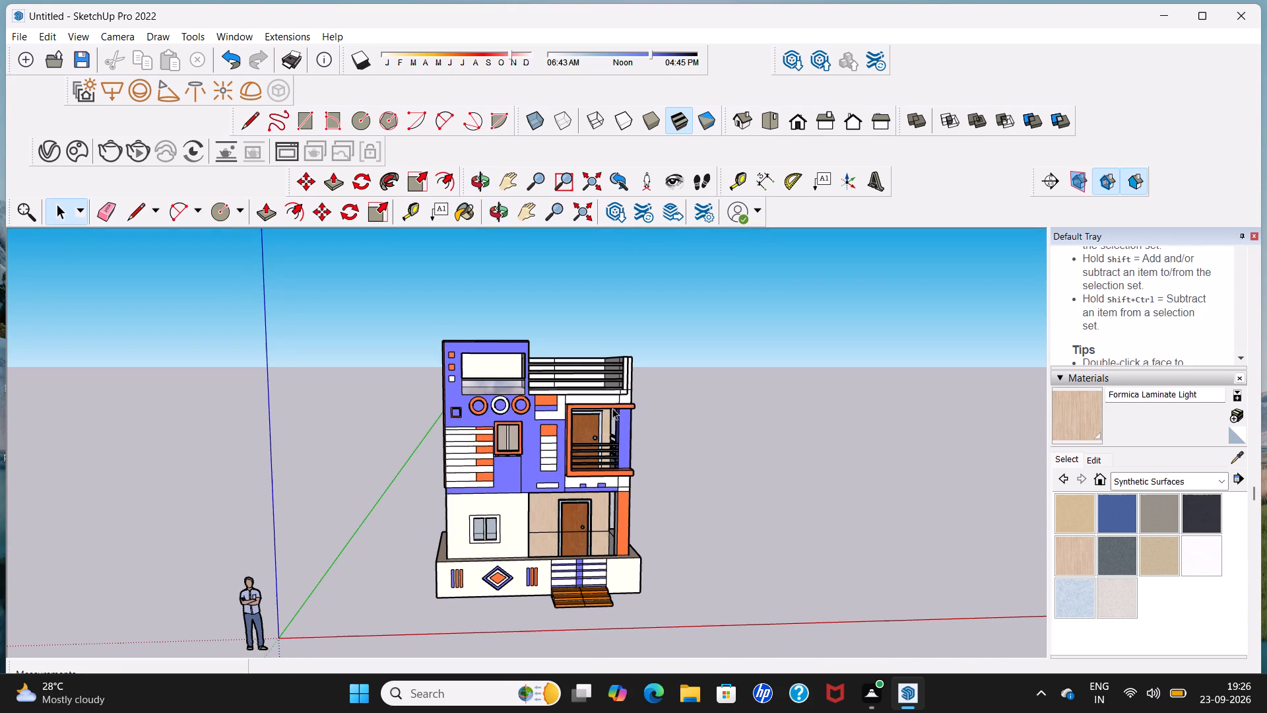
{"action": "middle_click_drag", "start_coordinate": [612, 408], "coordinate": [616, 345]}
{"action": "middle_click_drag", "start_coordinate": [617, 346], "coordinate": [599, 390]}
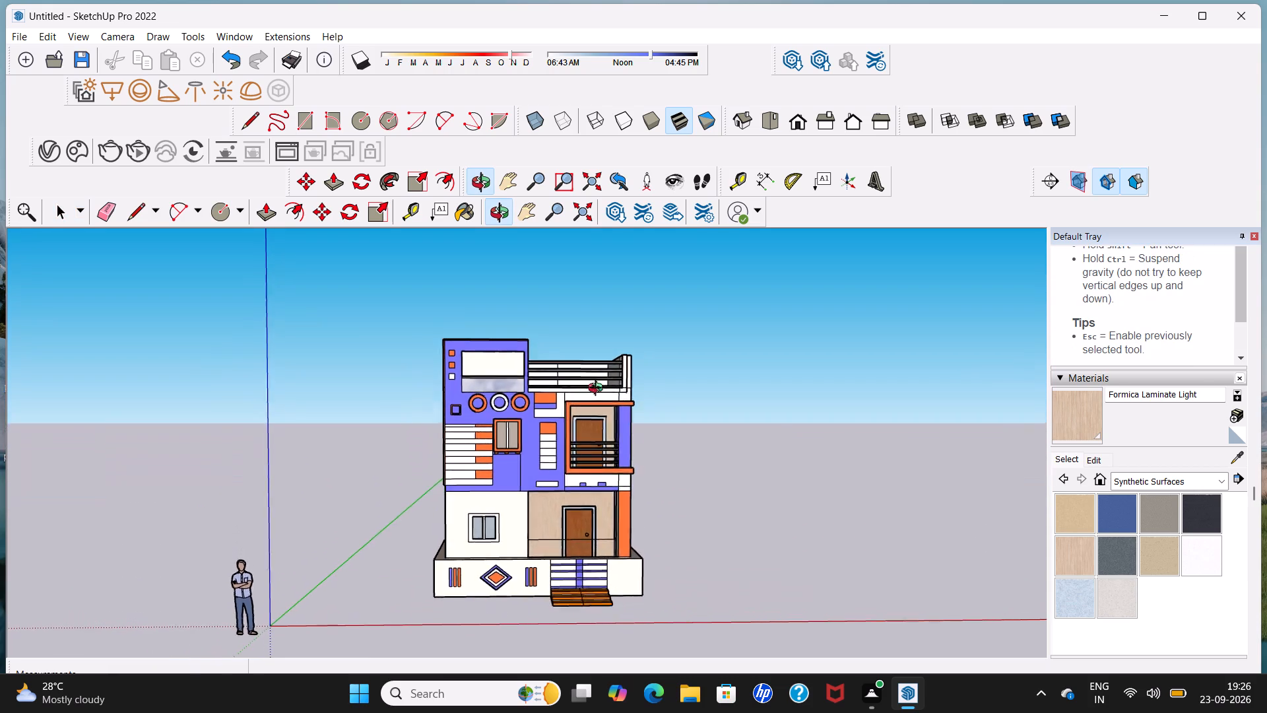
{"action": "middle_click_drag", "start_coordinate": [599, 390], "coordinate": [218, 383]}
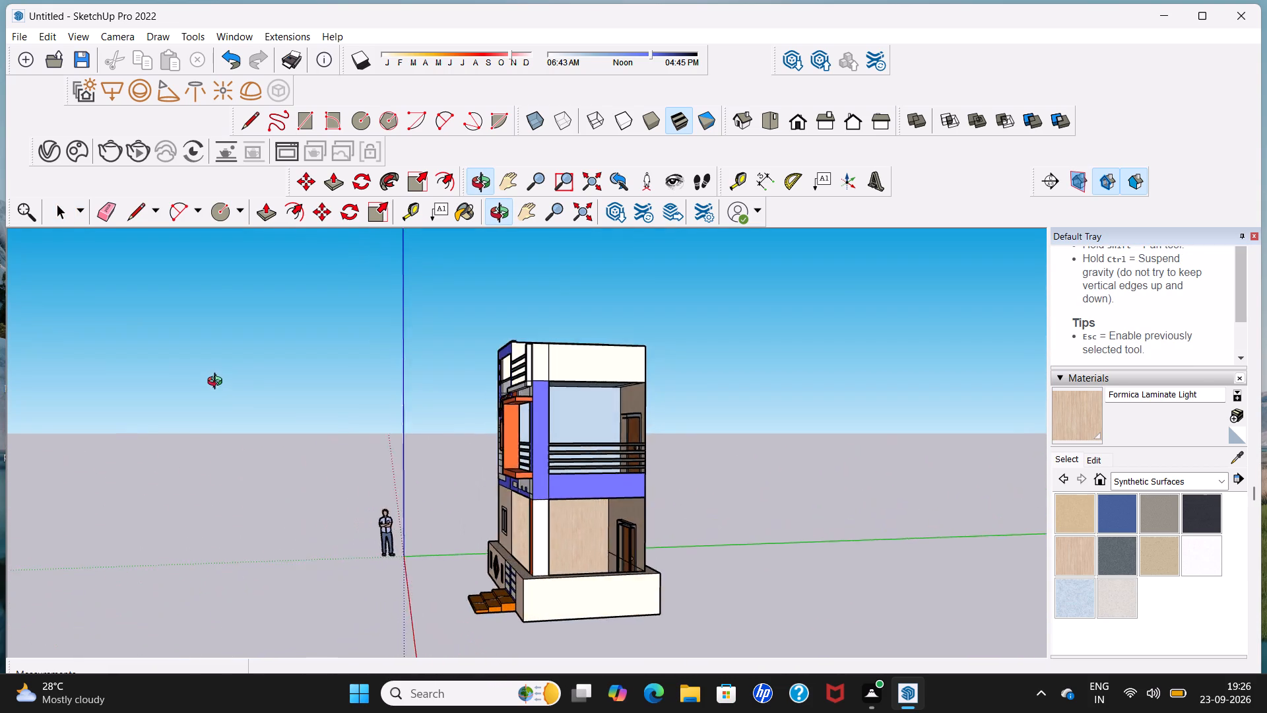
{"action": "middle_click_drag", "start_coordinate": [218, 383], "coordinate": [581, 399]}
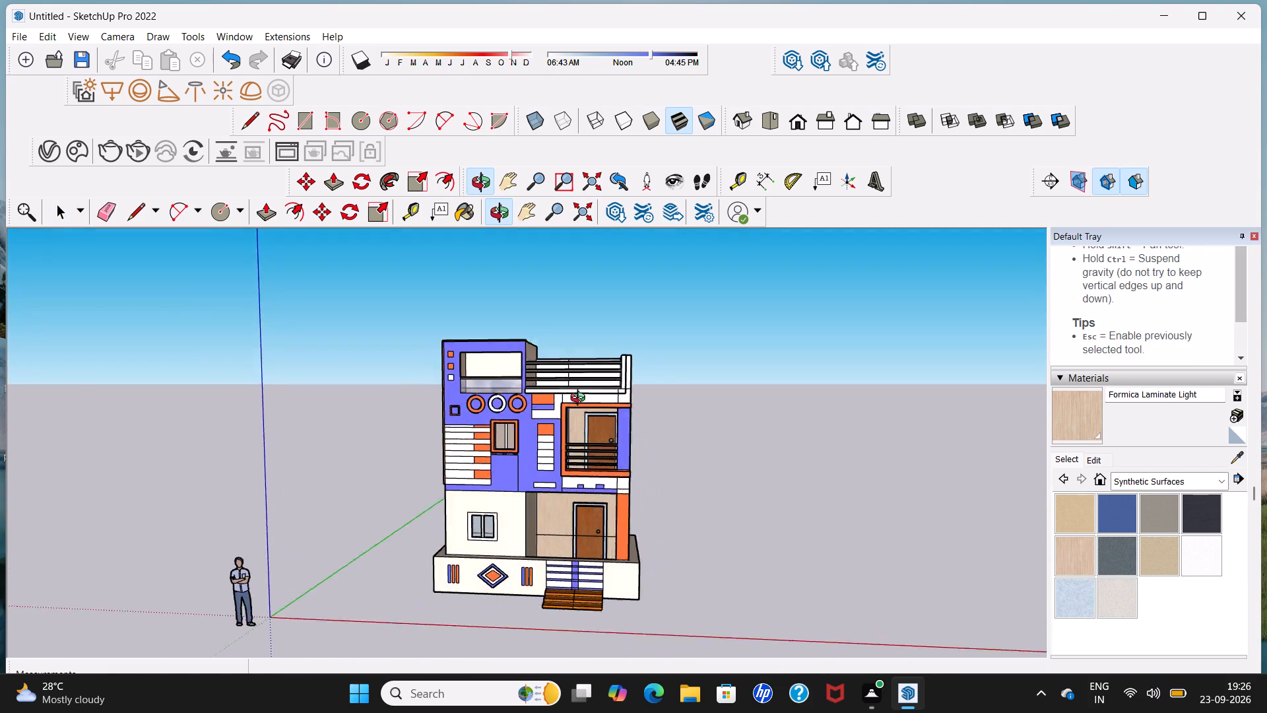
{"action": "middle_click_drag", "start_coordinate": [581, 399], "coordinate": [687, 392]}
{"action": "scroll", "coordinate": [480, 541], "scroll_direction": "up", "scroll_amount": 3}
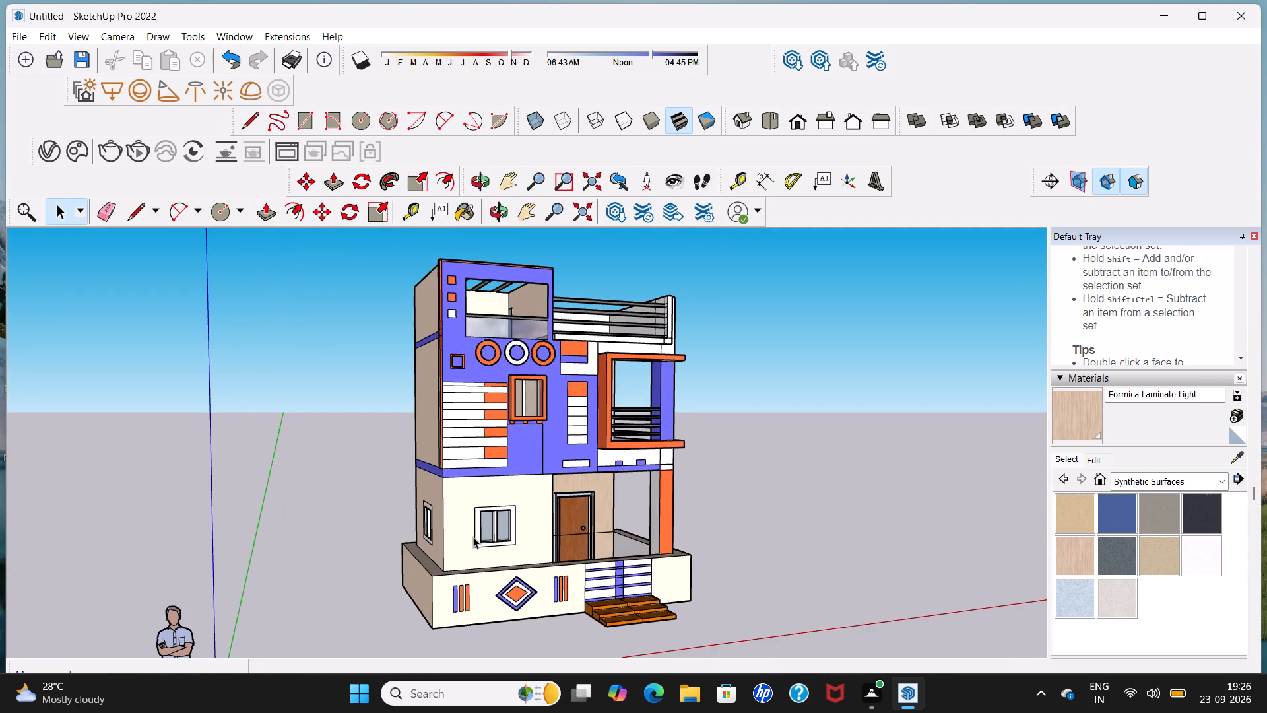
{"action": "scroll", "coordinate": [473, 533], "scroll_direction": "up", "scroll_amount": 3}
{"action": "scroll", "coordinate": [473, 533], "scroll_direction": "down", "scroll_amount": 4}
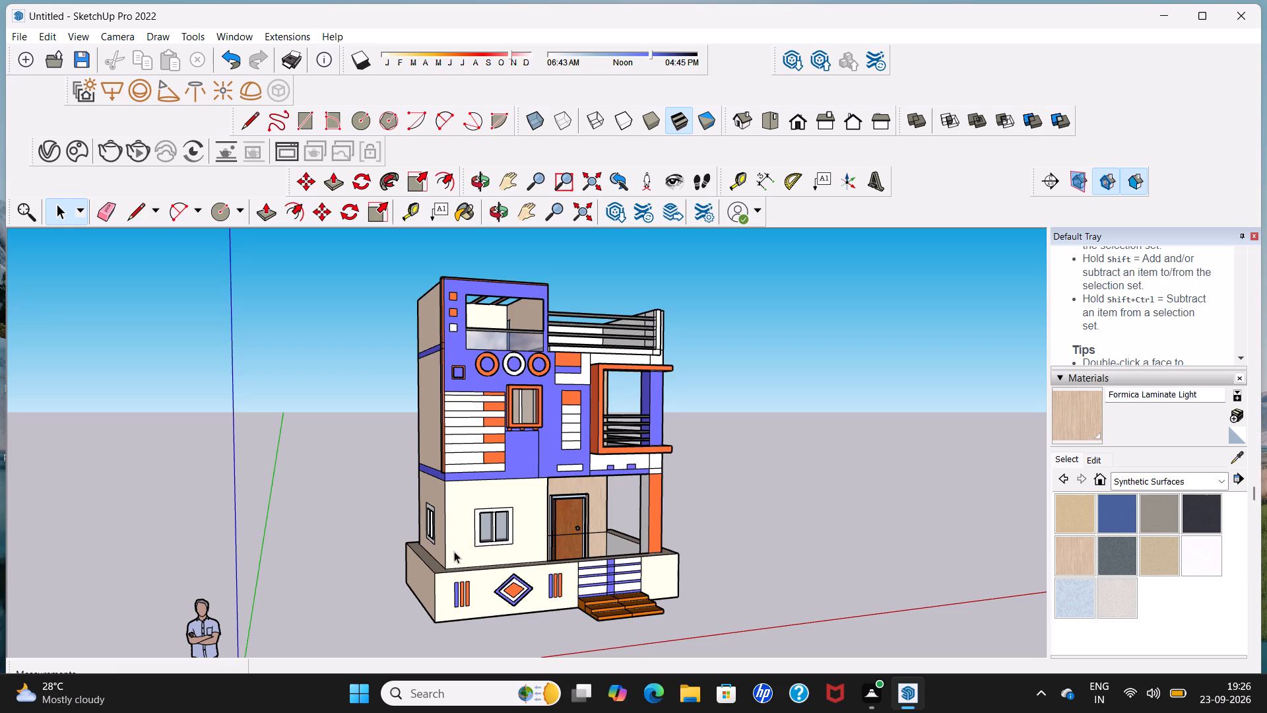
{"action": "middle_click_drag", "start_coordinate": [454, 551], "coordinate": [369, 534]}
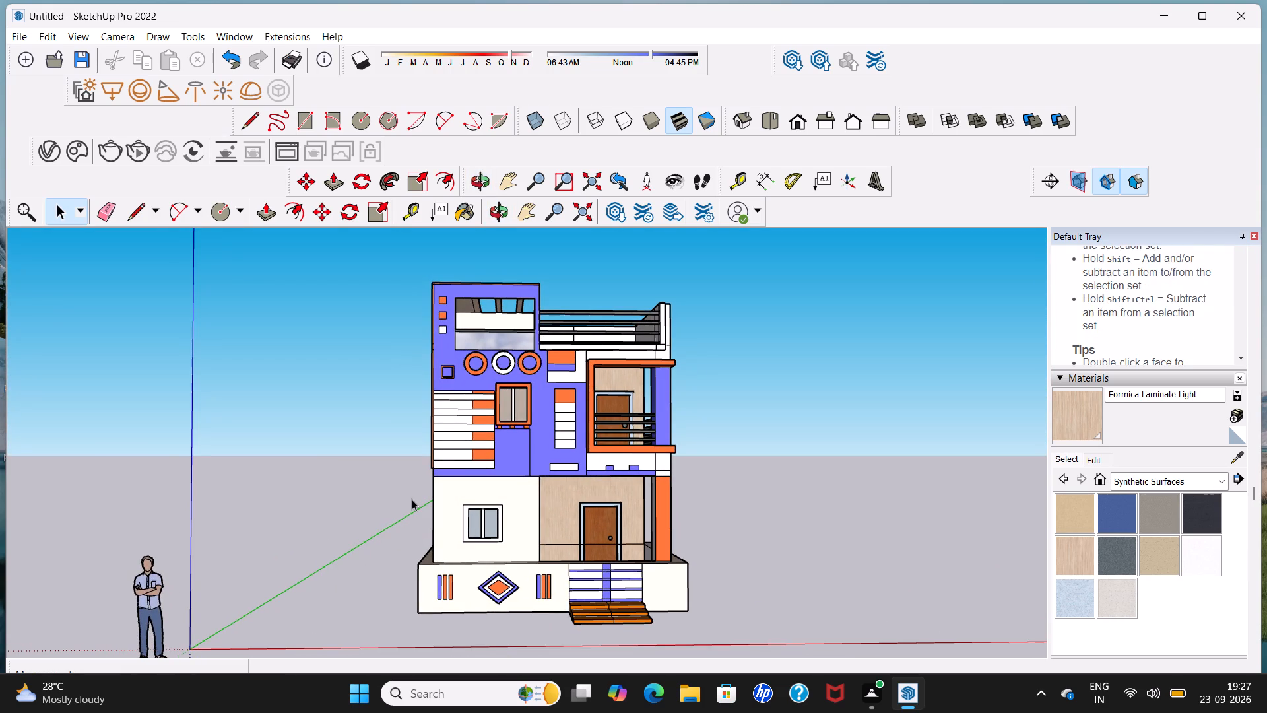
{"action": "scroll", "coordinate": [412, 499], "scroll_direction": "up", "scroll_amount": 1}
{"action": "middle_click_drag", "start_coordinate": [412, 499], "coordinate": [377, 508]}
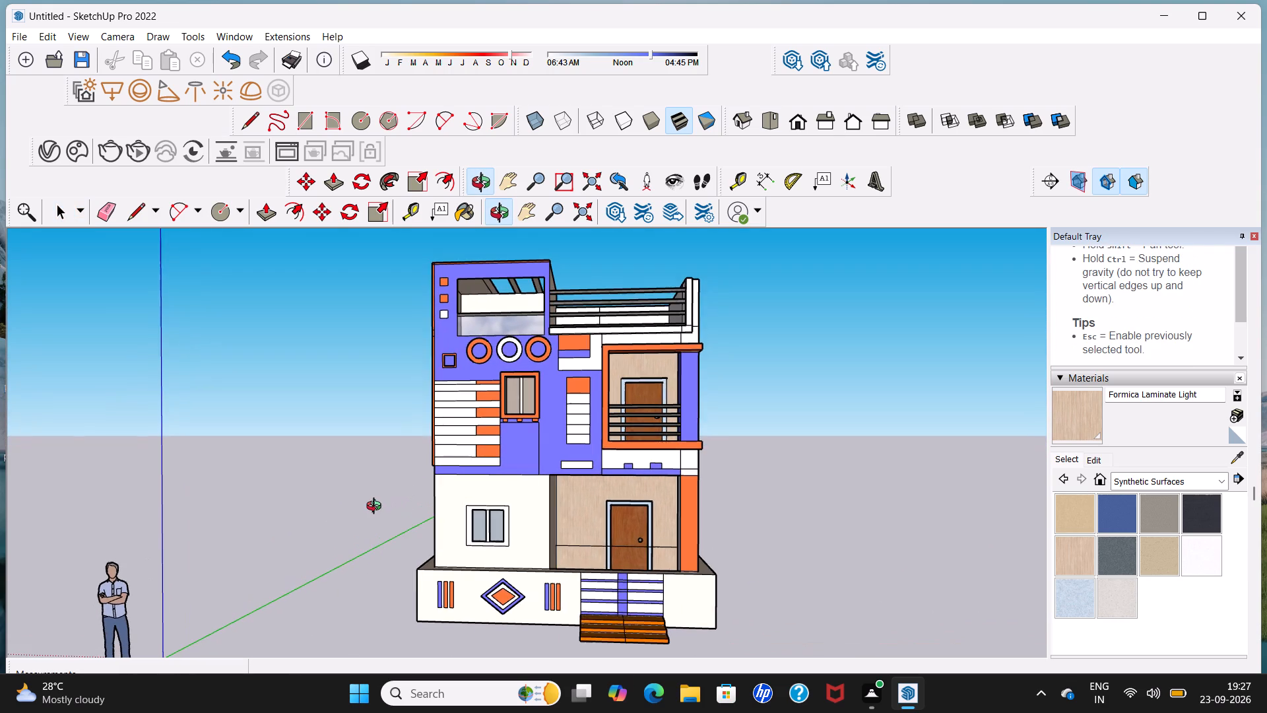
{"action": "middle_click_drag", "start_coordinate": [377, 508], "coordinate": [375, 508]}
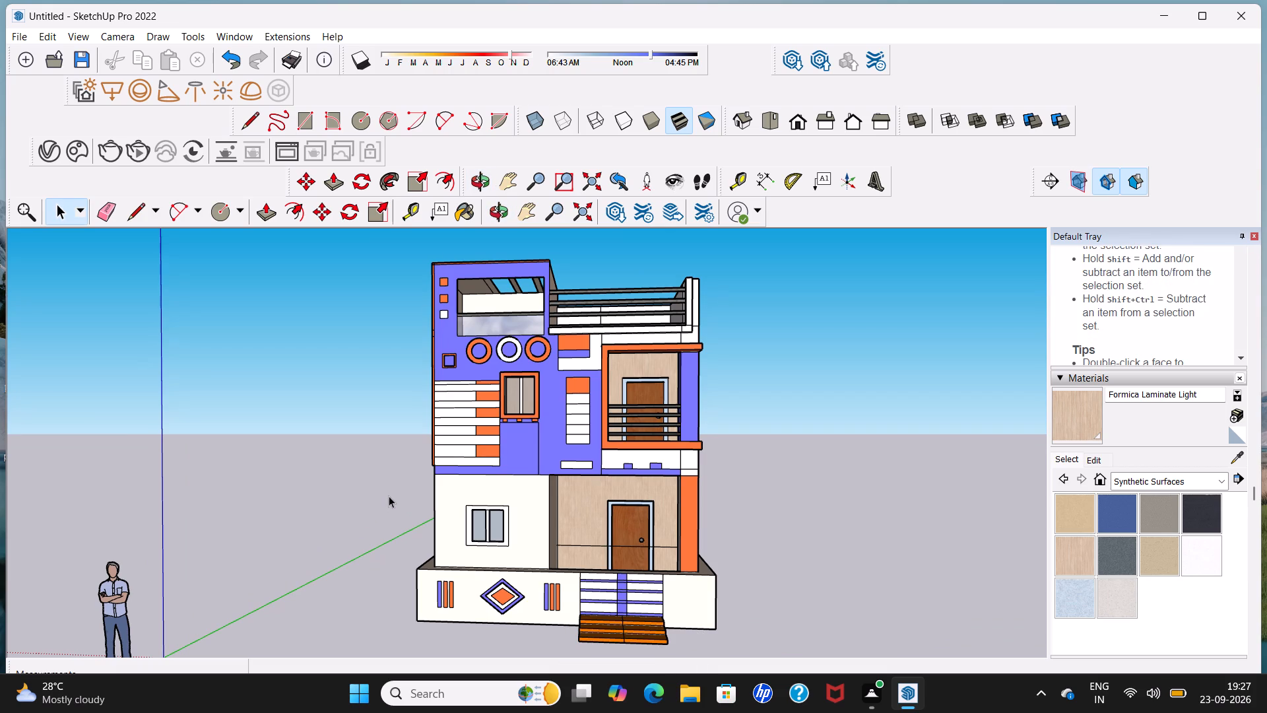
{"action": "middle_click_drag", "start_coordinate": [389, 496], "coordinate": [436, 483]}
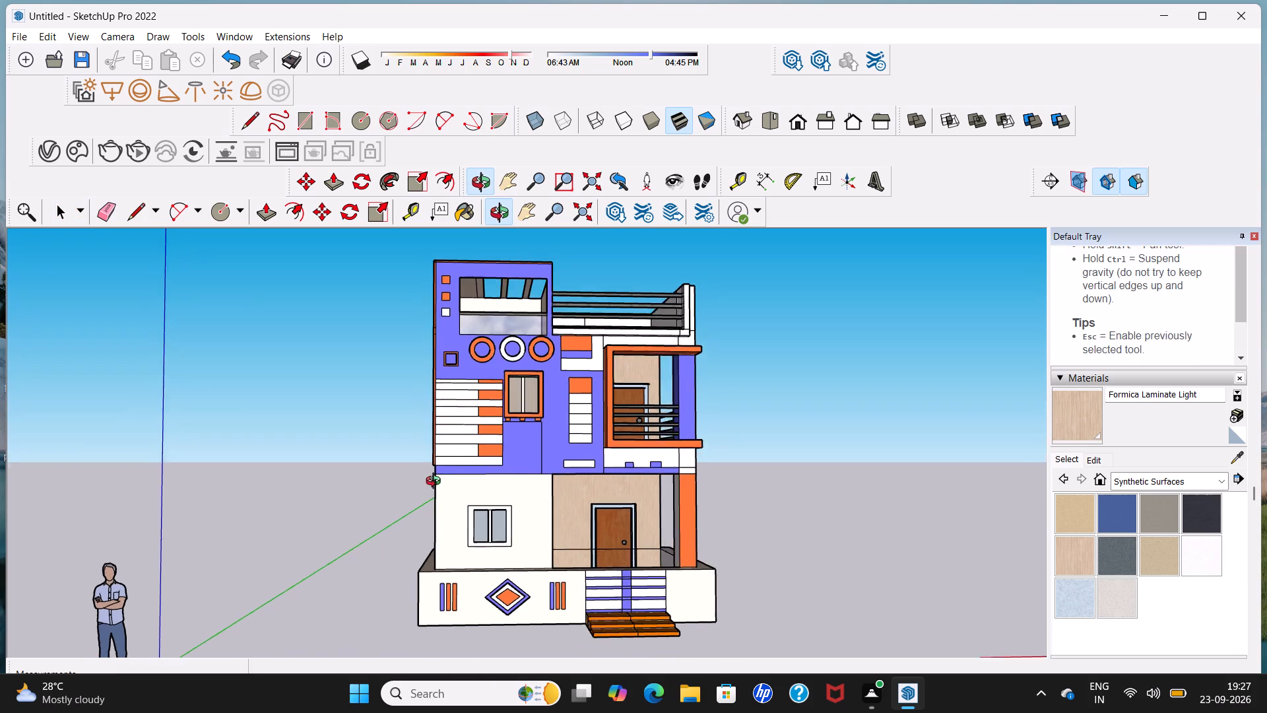
{"action": "middle_click_drag", "start_coordinate": [436, 483], "coordinate": [212, 471]}
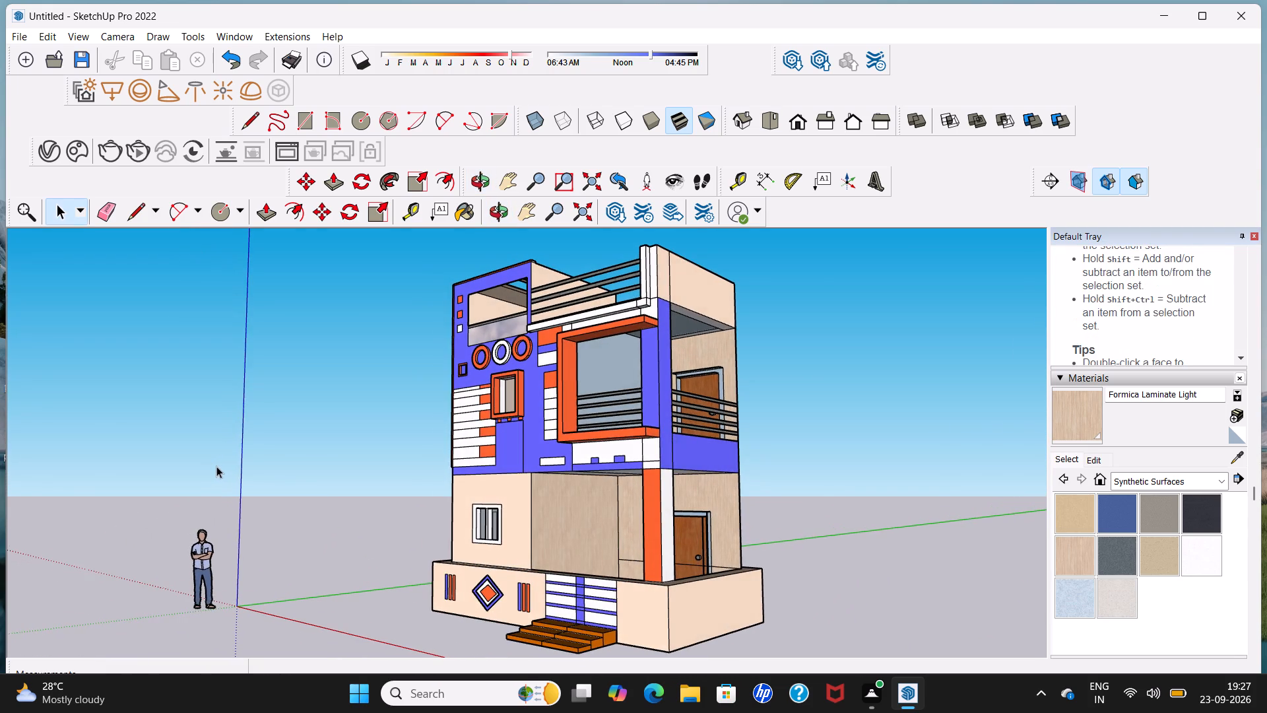
{"action": "scroll", "coordinate": [216, 466], "scroll_direction": "down", "scroll_amount": 4}
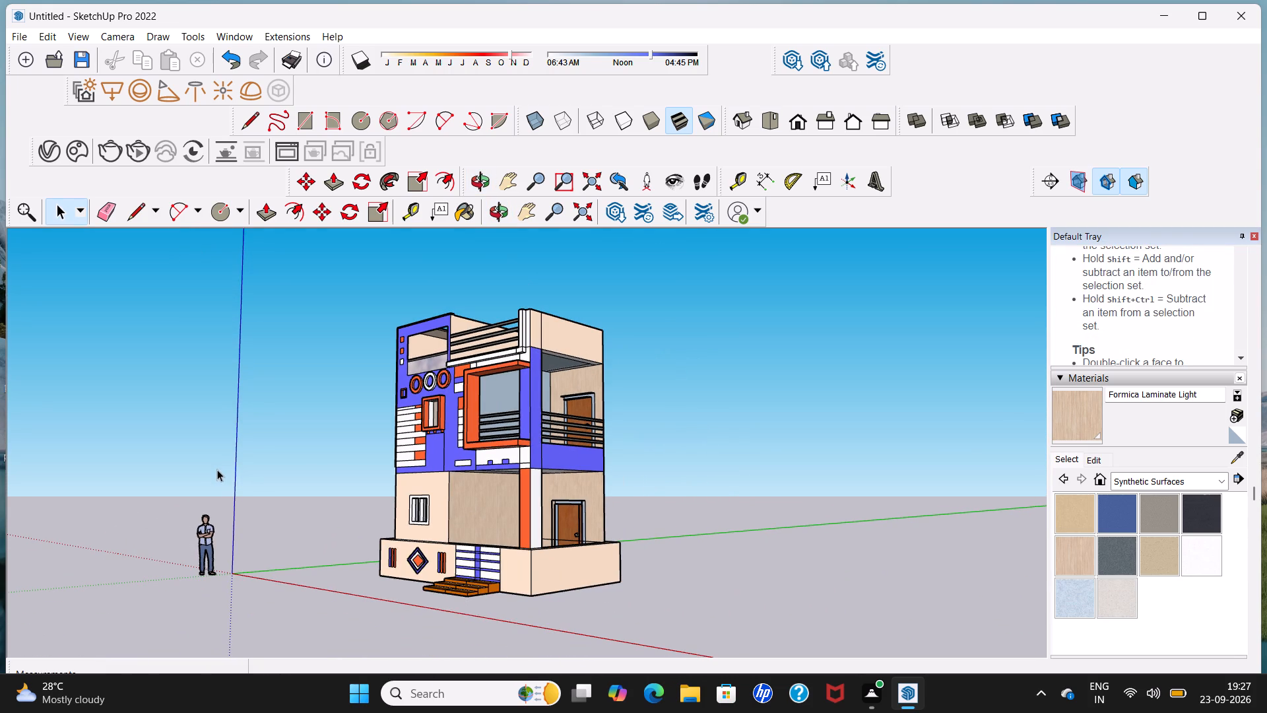
Save the model in the Documents folder as a SketchUp model named "kittu 03".
{"action": "key", "text": "ctrl+s"}
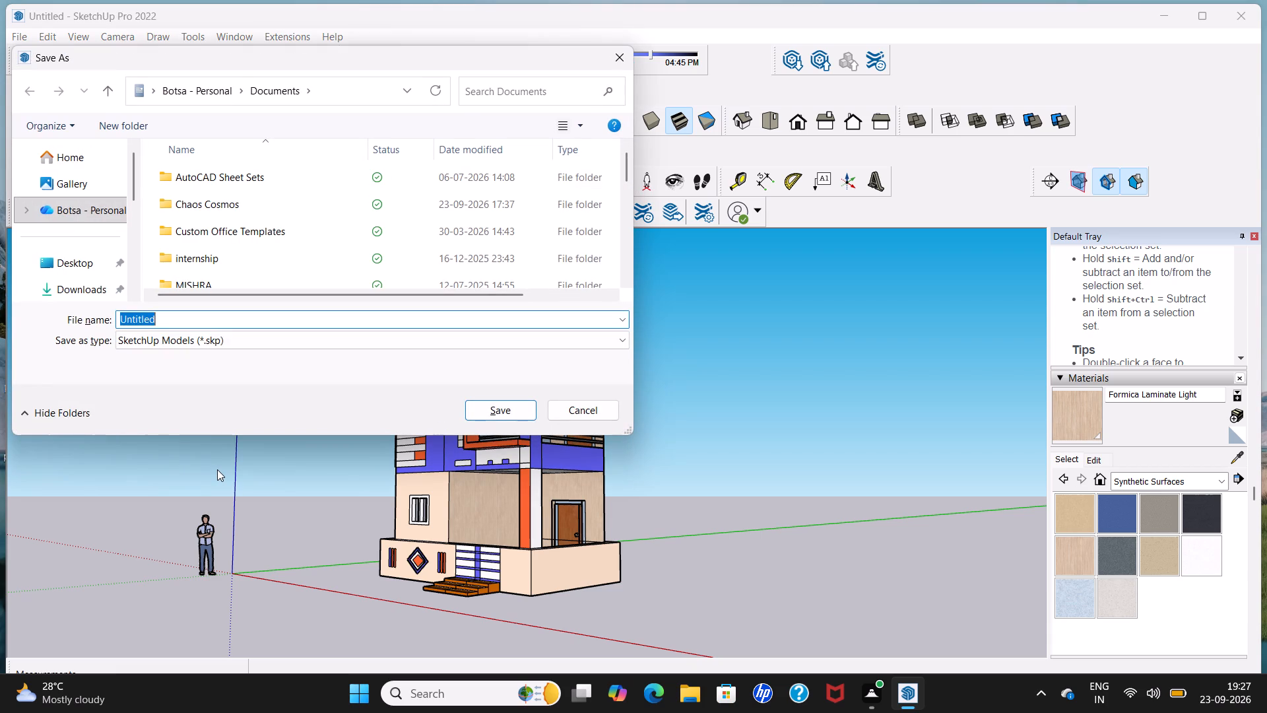
{"action": "key", "text": "BackSpace"}
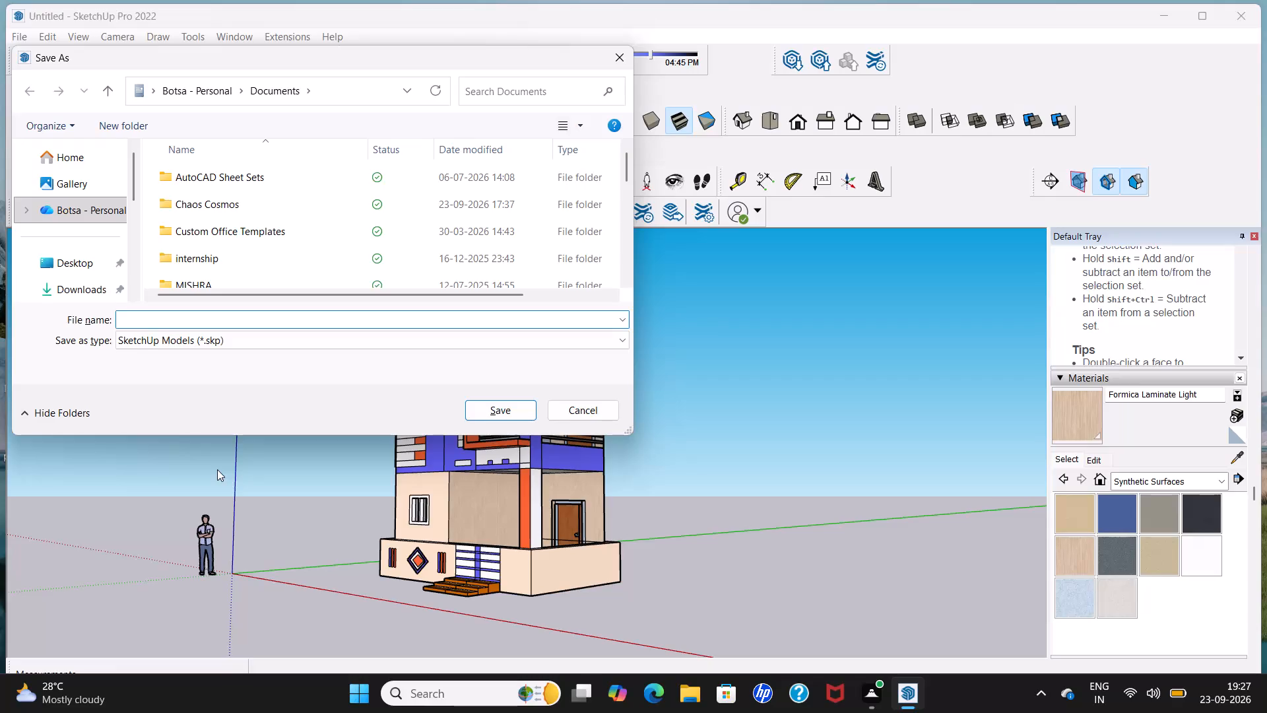
{"action": "type", "text": "kittu"}
{"action": "type", "text": "03"}
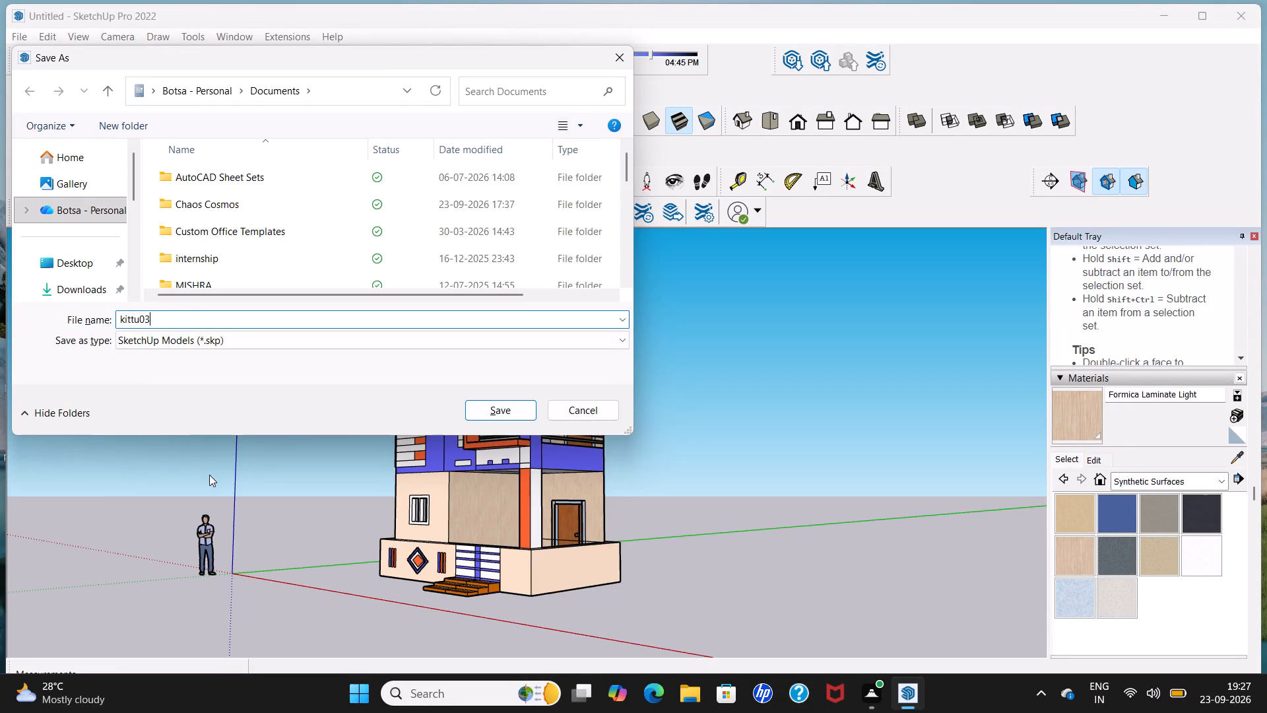
{"action": "left_click", "coordinate": [137, 318]}
{"action": "key", "text": "space"}
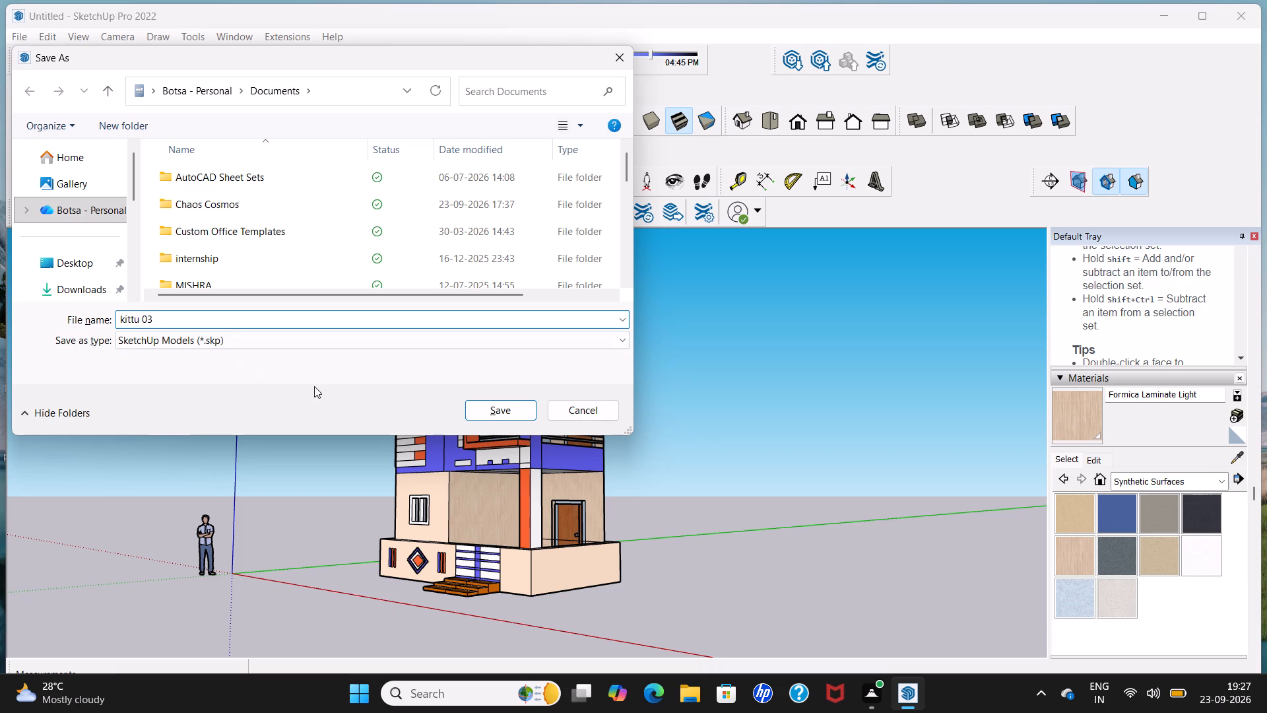
{"action": "left_click", "coordinate": [502, 409]}
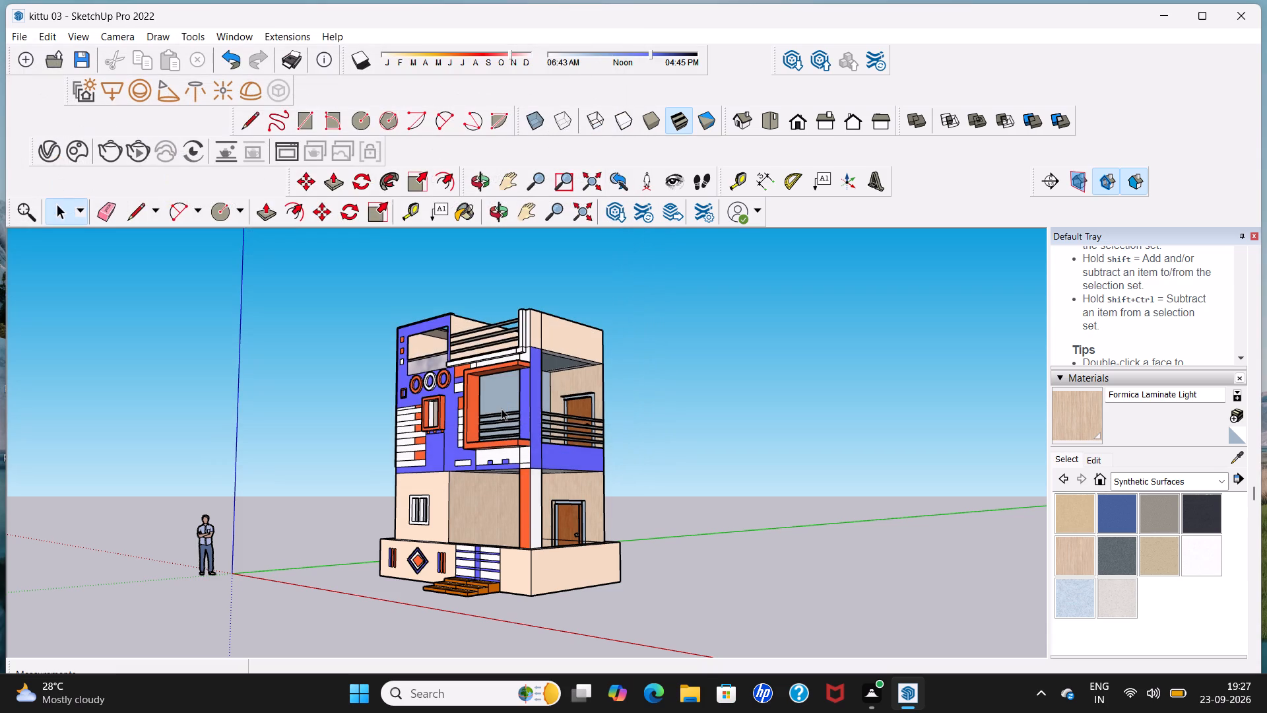
Export the current corner view of the house as a 2D JPEG image named "kittu 03 PDF" in the Documents folder.
{"action": "left_click", "coordinate": [20, 35]}
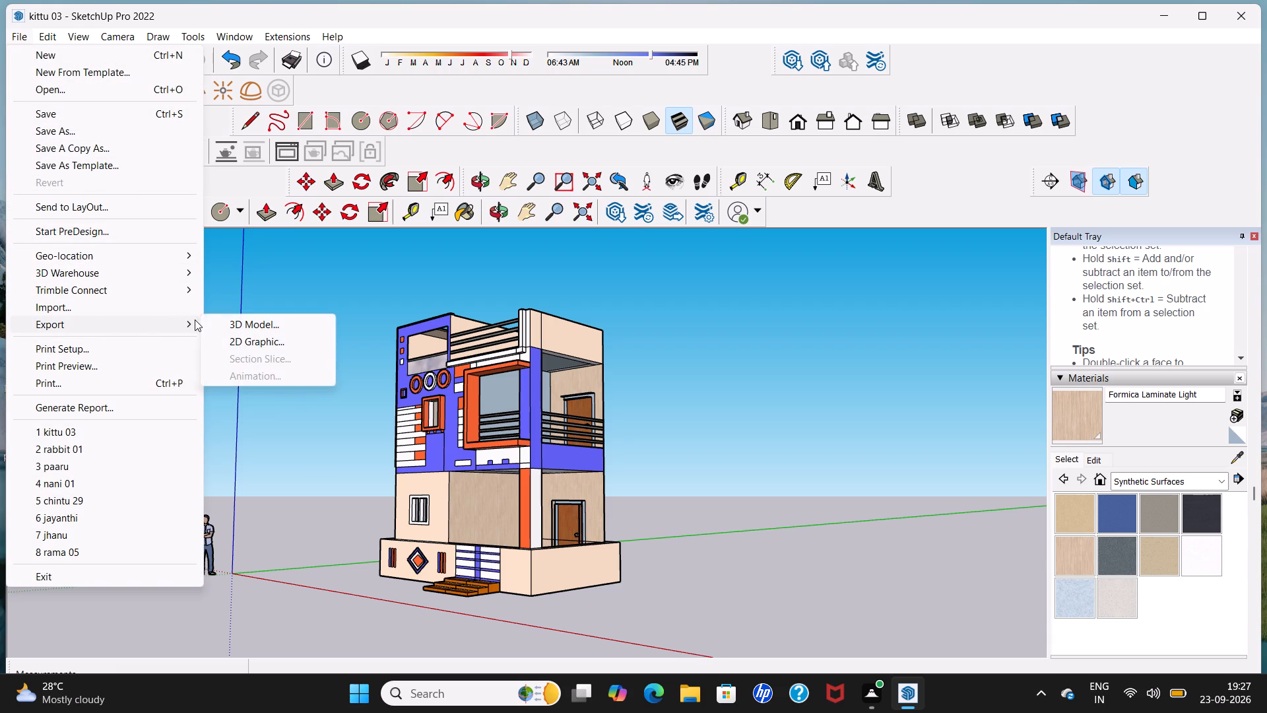
{"action": "left_click", "coordinate": [237, 340]}
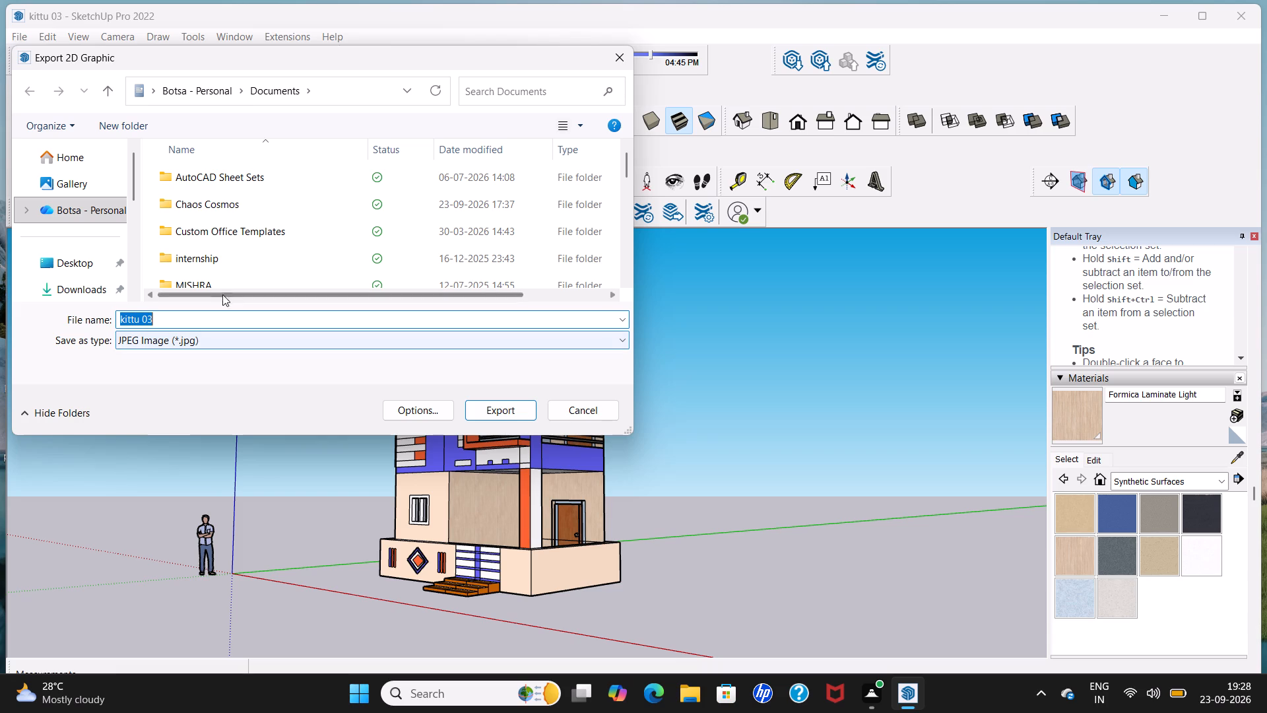
{"action": "left_click", "coordinate": [214, 316]}
{"action": "key", "text": "space"}
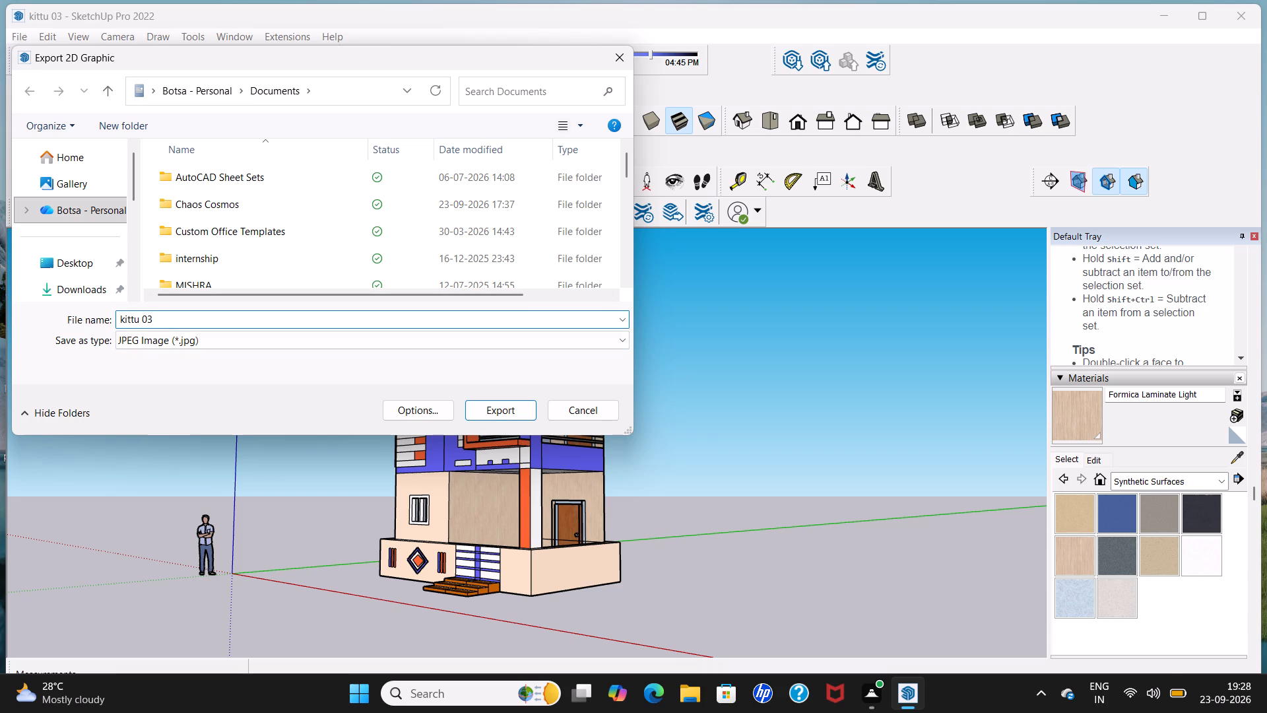
{"action": "key", "text": "p"}
{"action": "key", "text": "d"}
{"action": "key", "text": "f"}
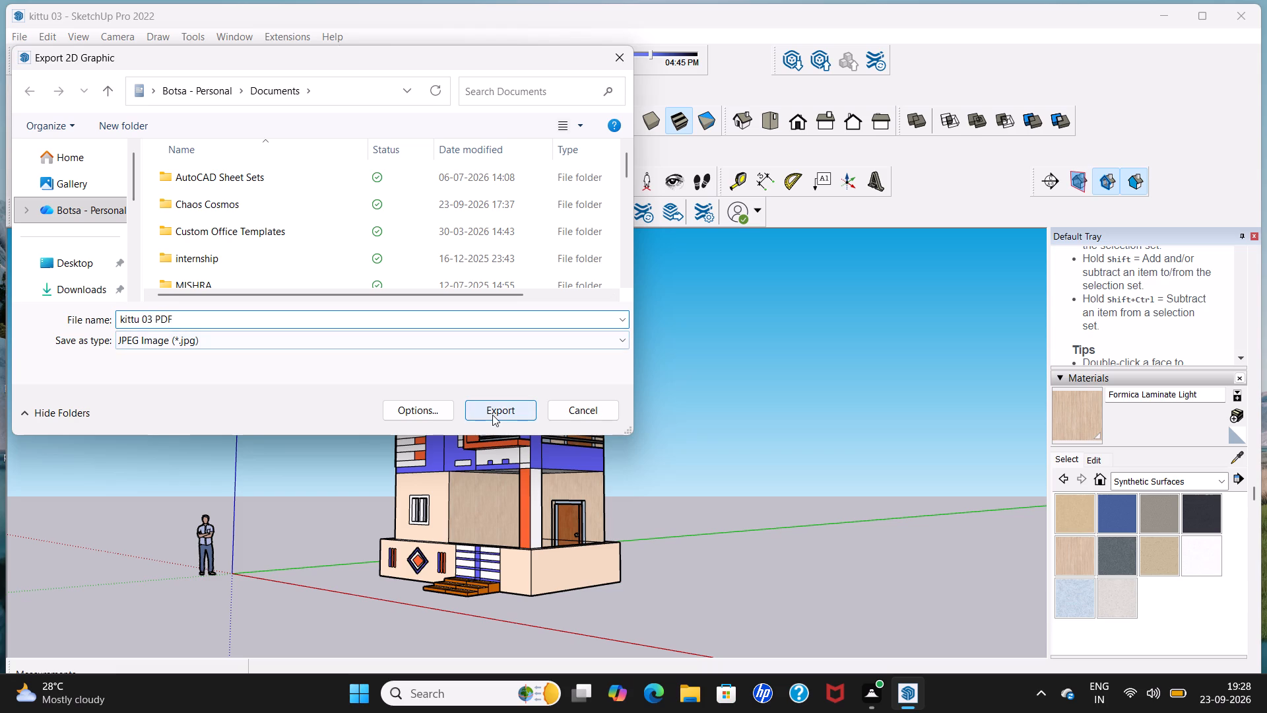
{"action": "left_click", "coordinate": [492, 415]}
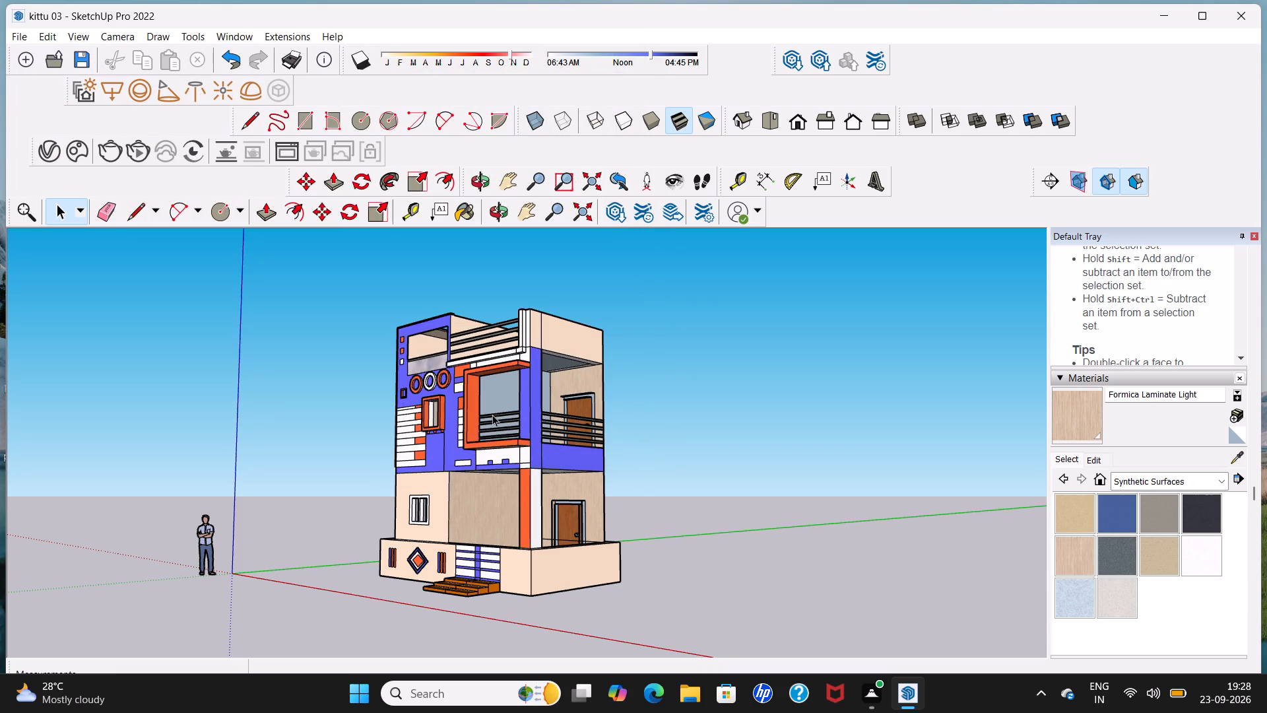